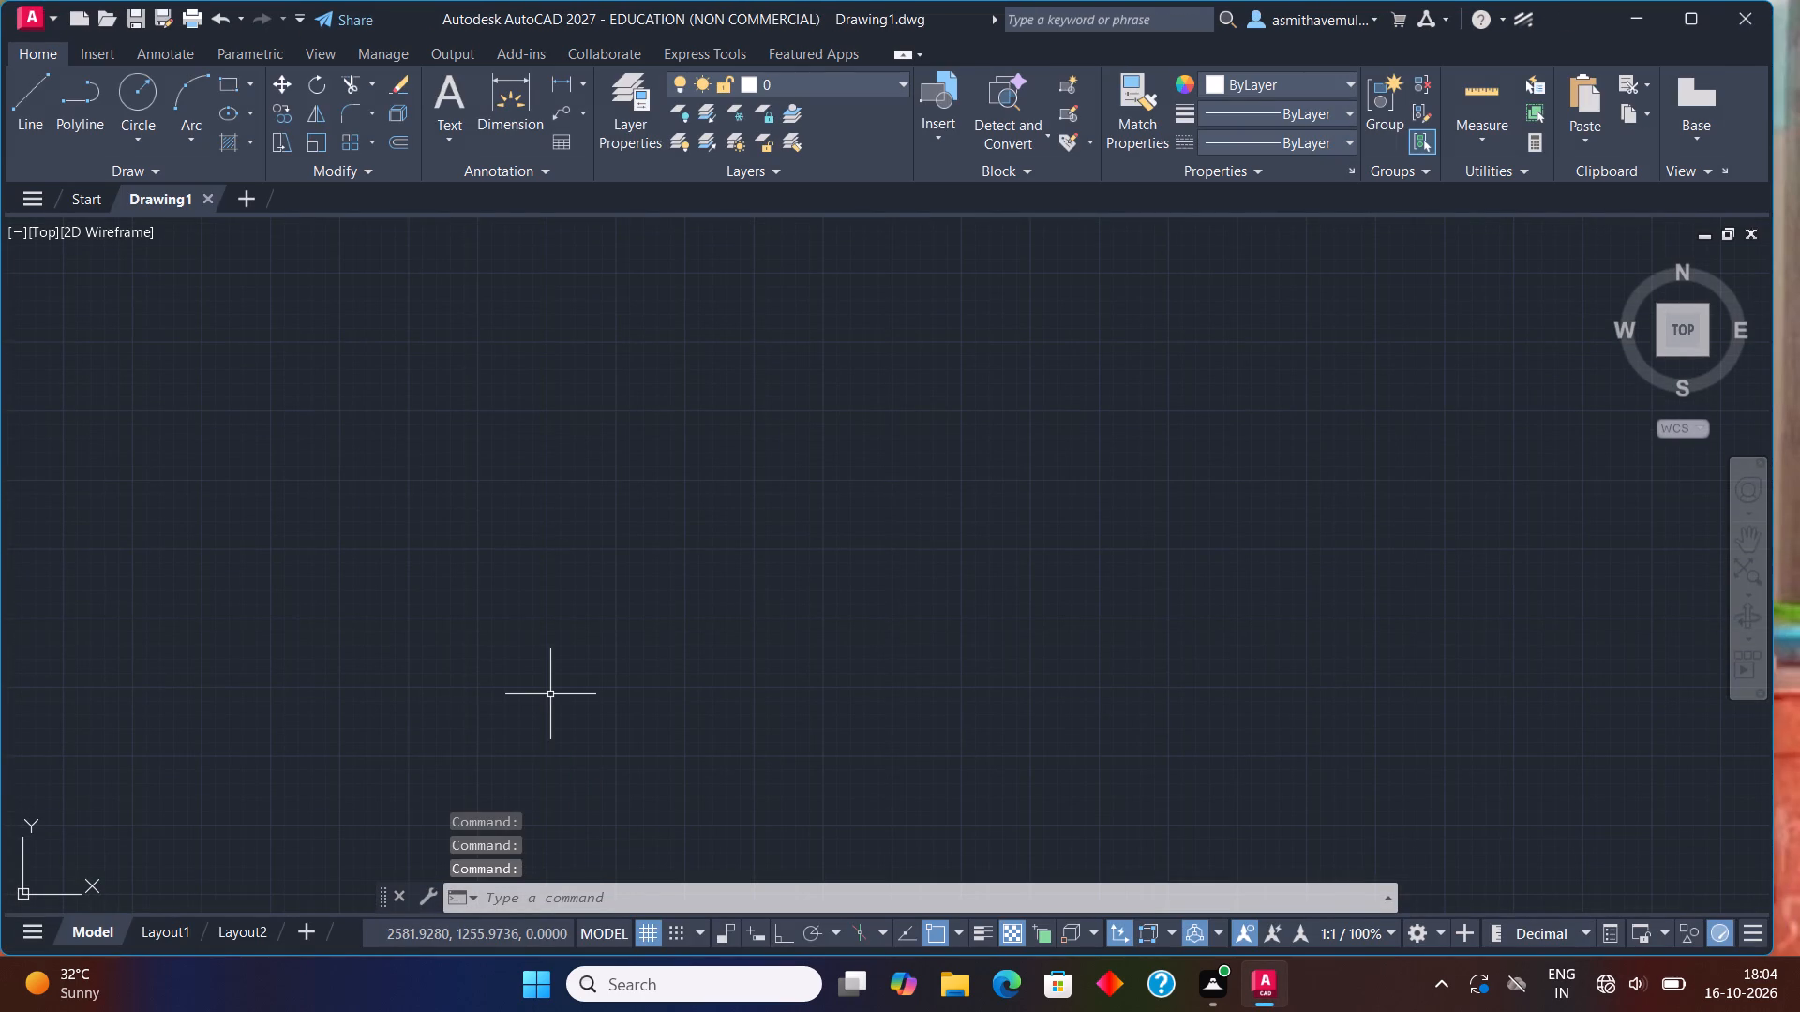
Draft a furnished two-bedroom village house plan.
Set the drawing units to Engineering length with 0'-0.0" precision and an insertion scale of Inches.
type("UNITS")
key("Return")
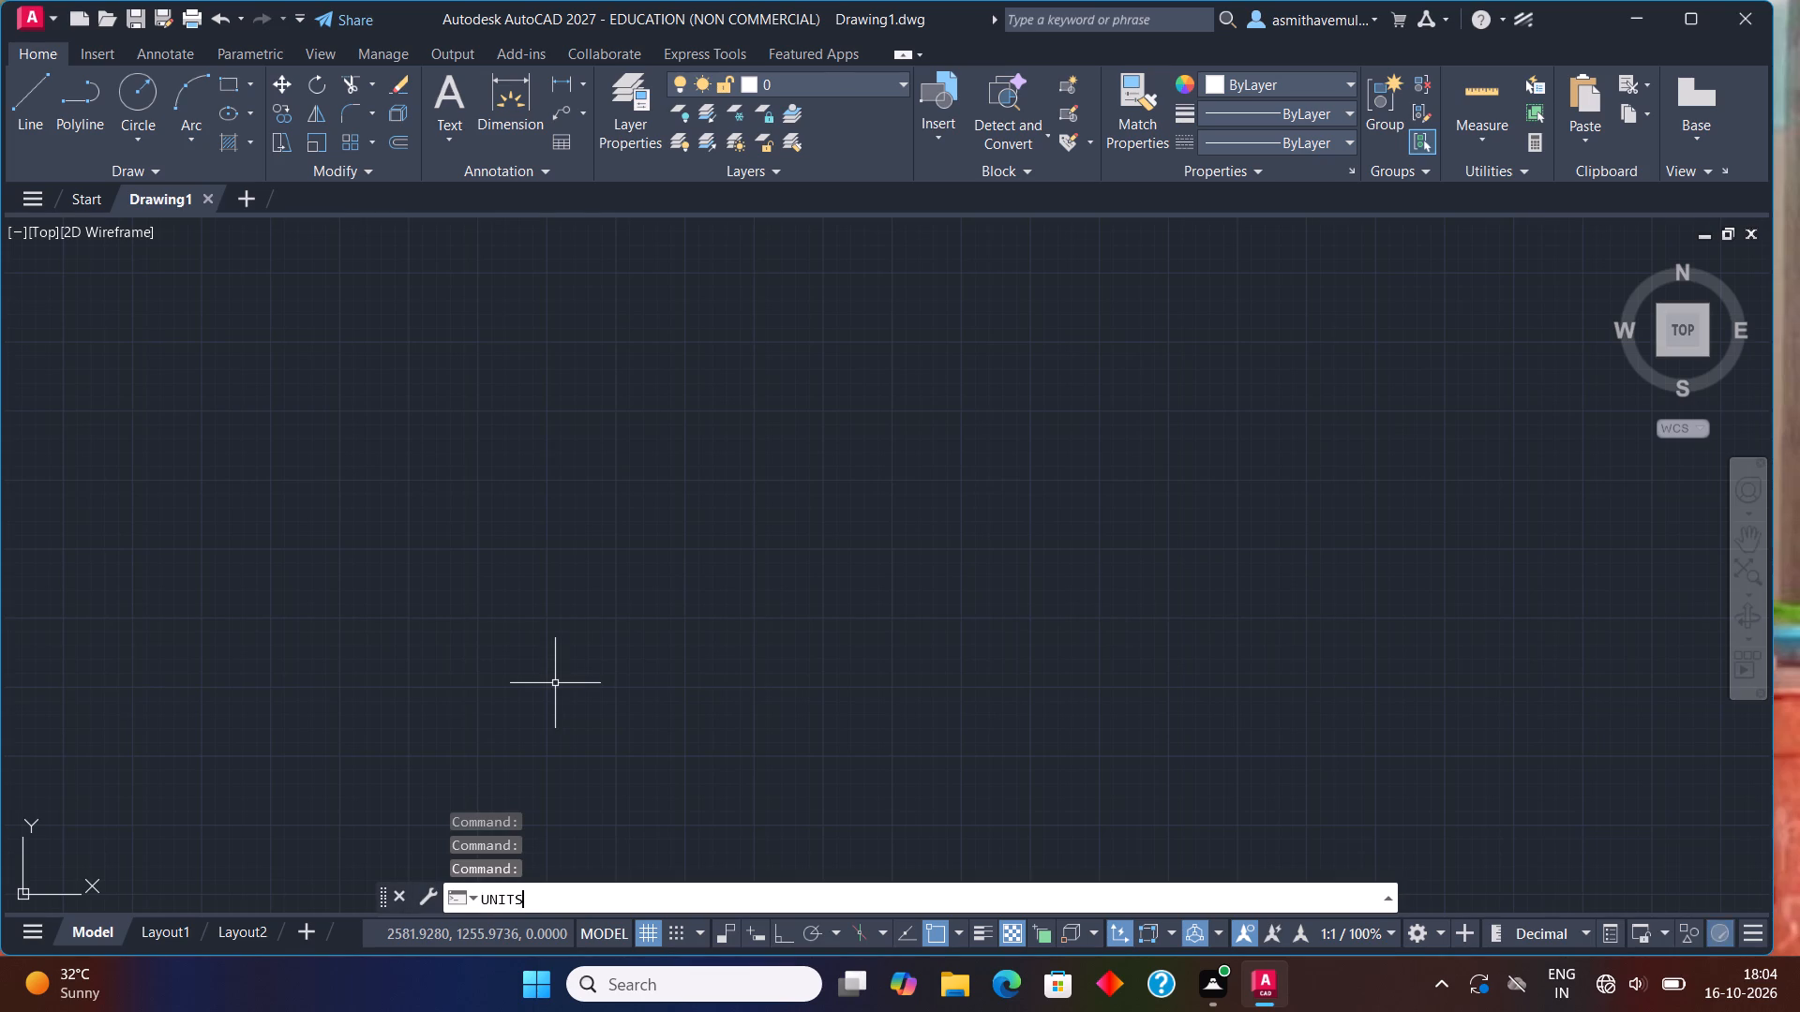
key("Return")
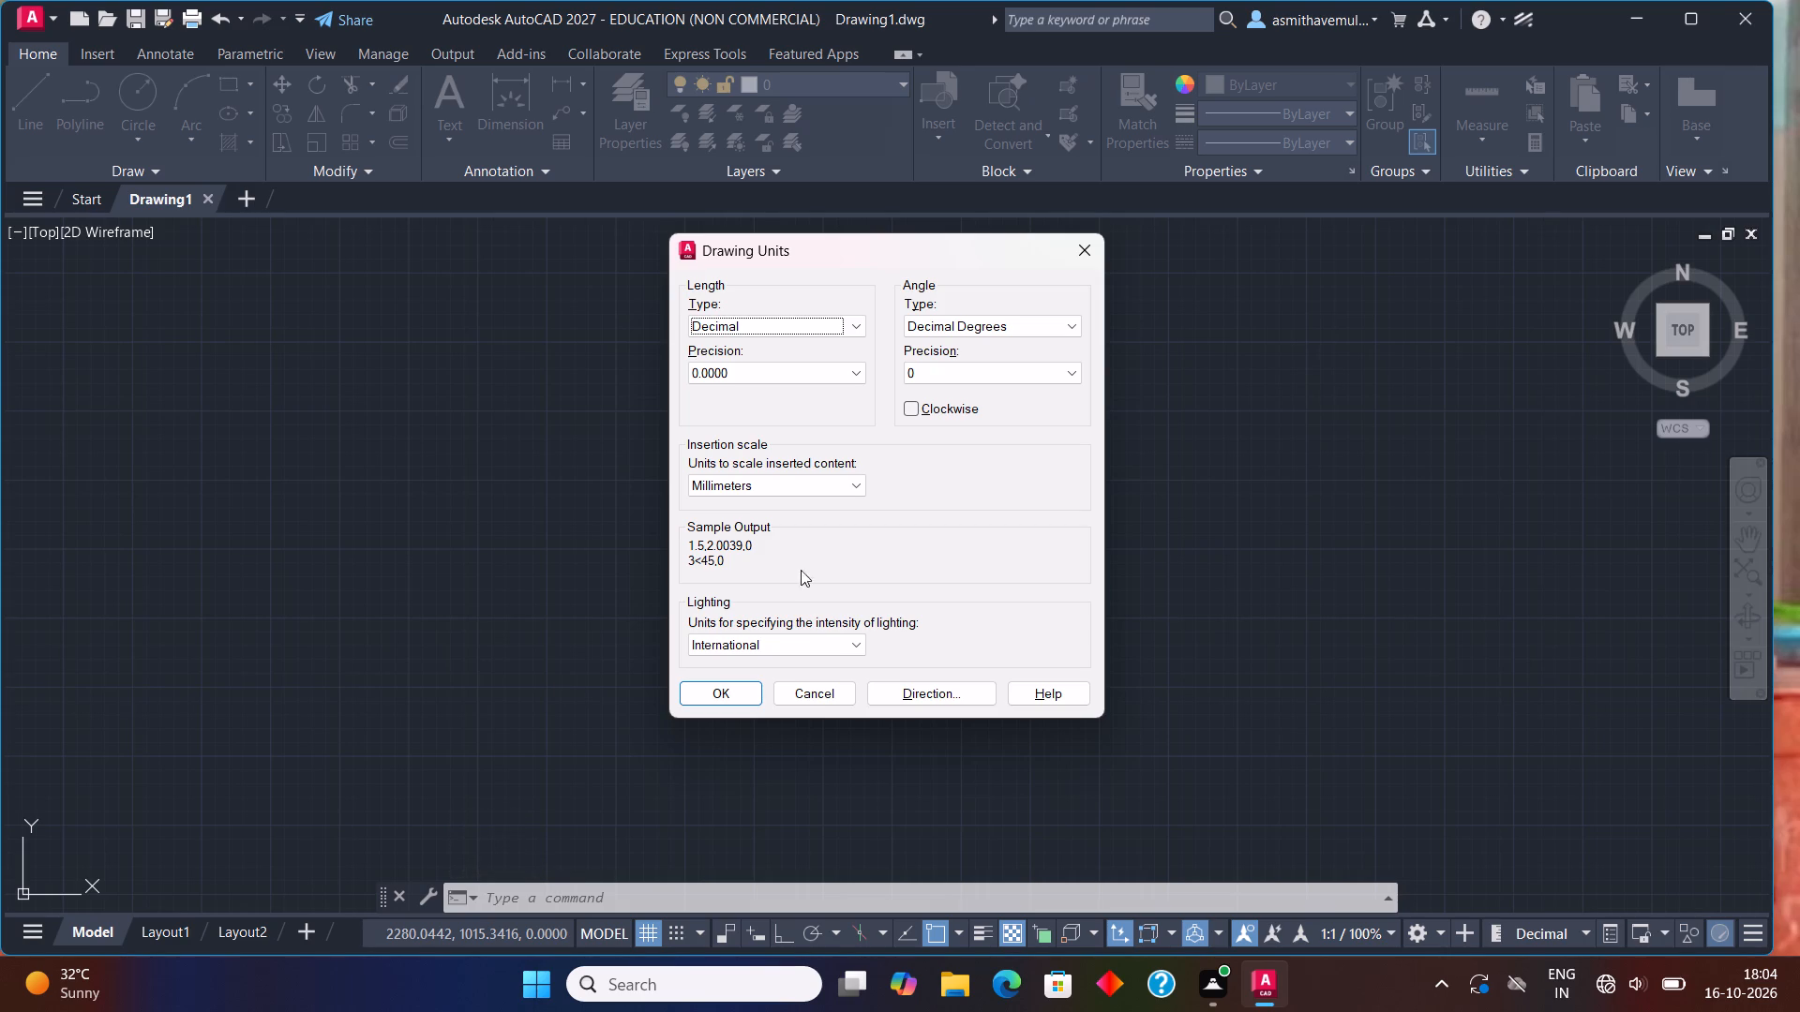
left_click(852, 329)
left_click(819, 379)
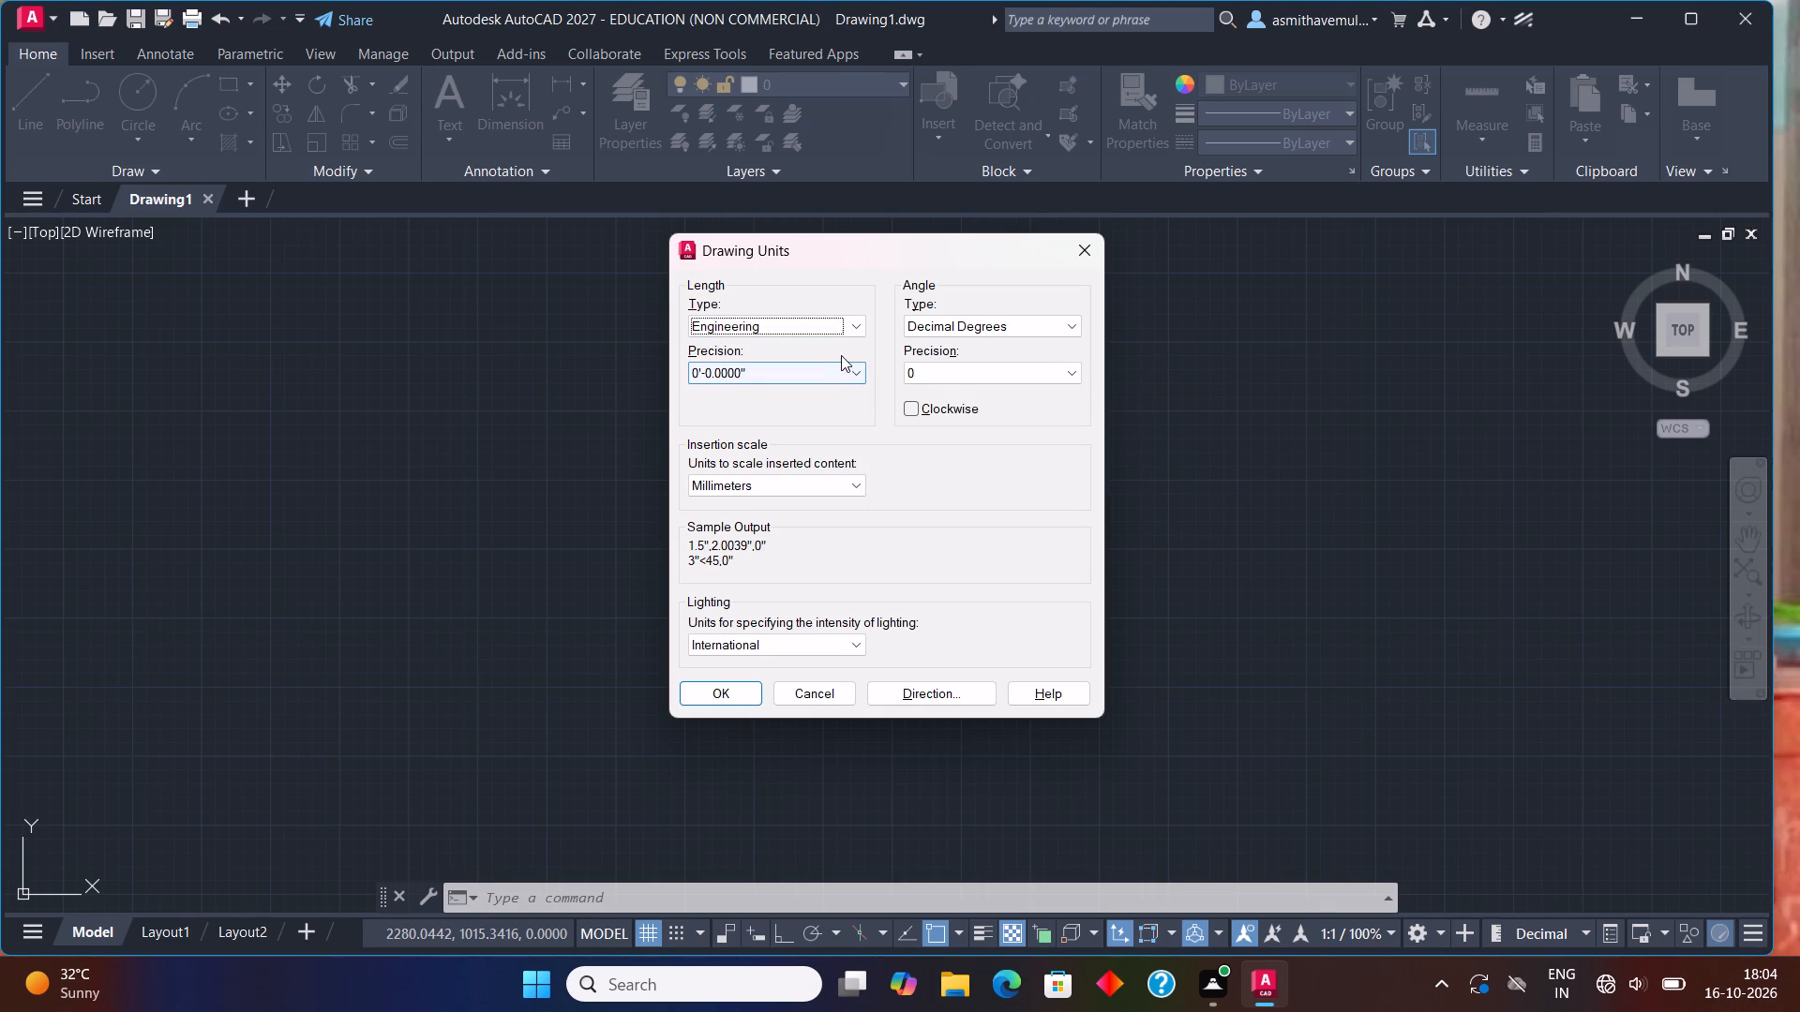
left_click(851, 366)
left_click(856, 410)
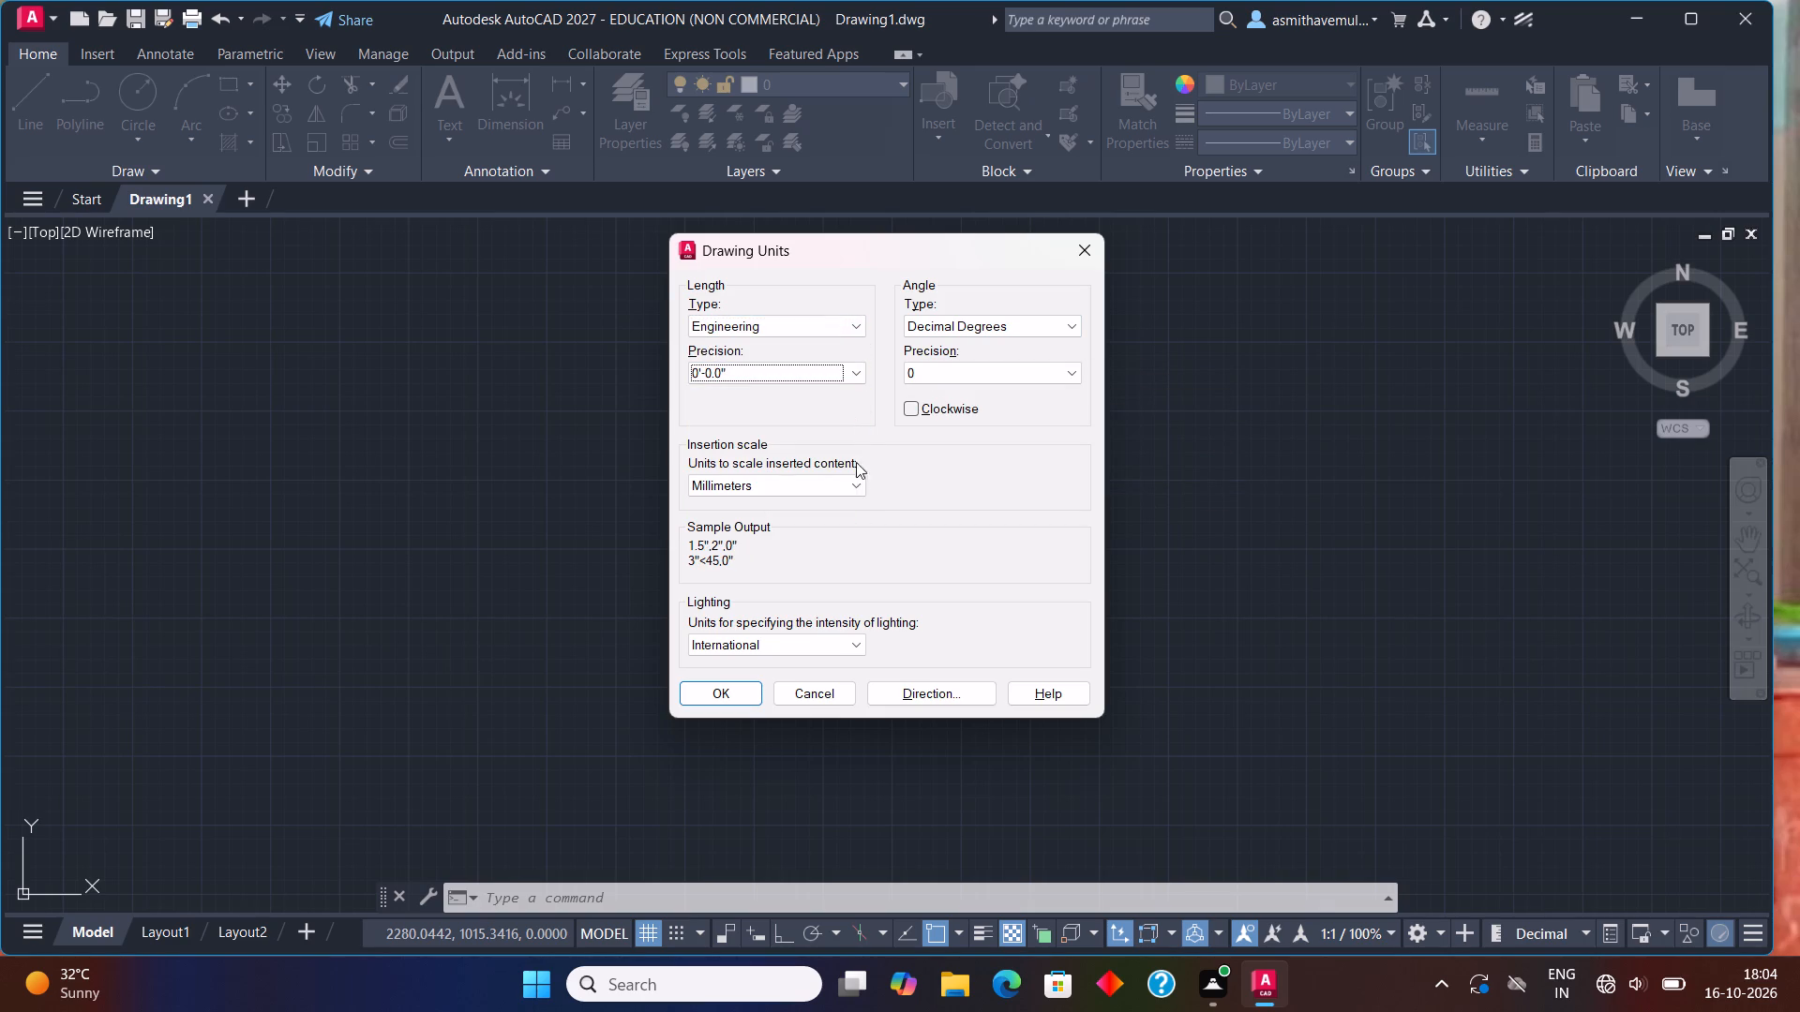
left_click(852, 485)
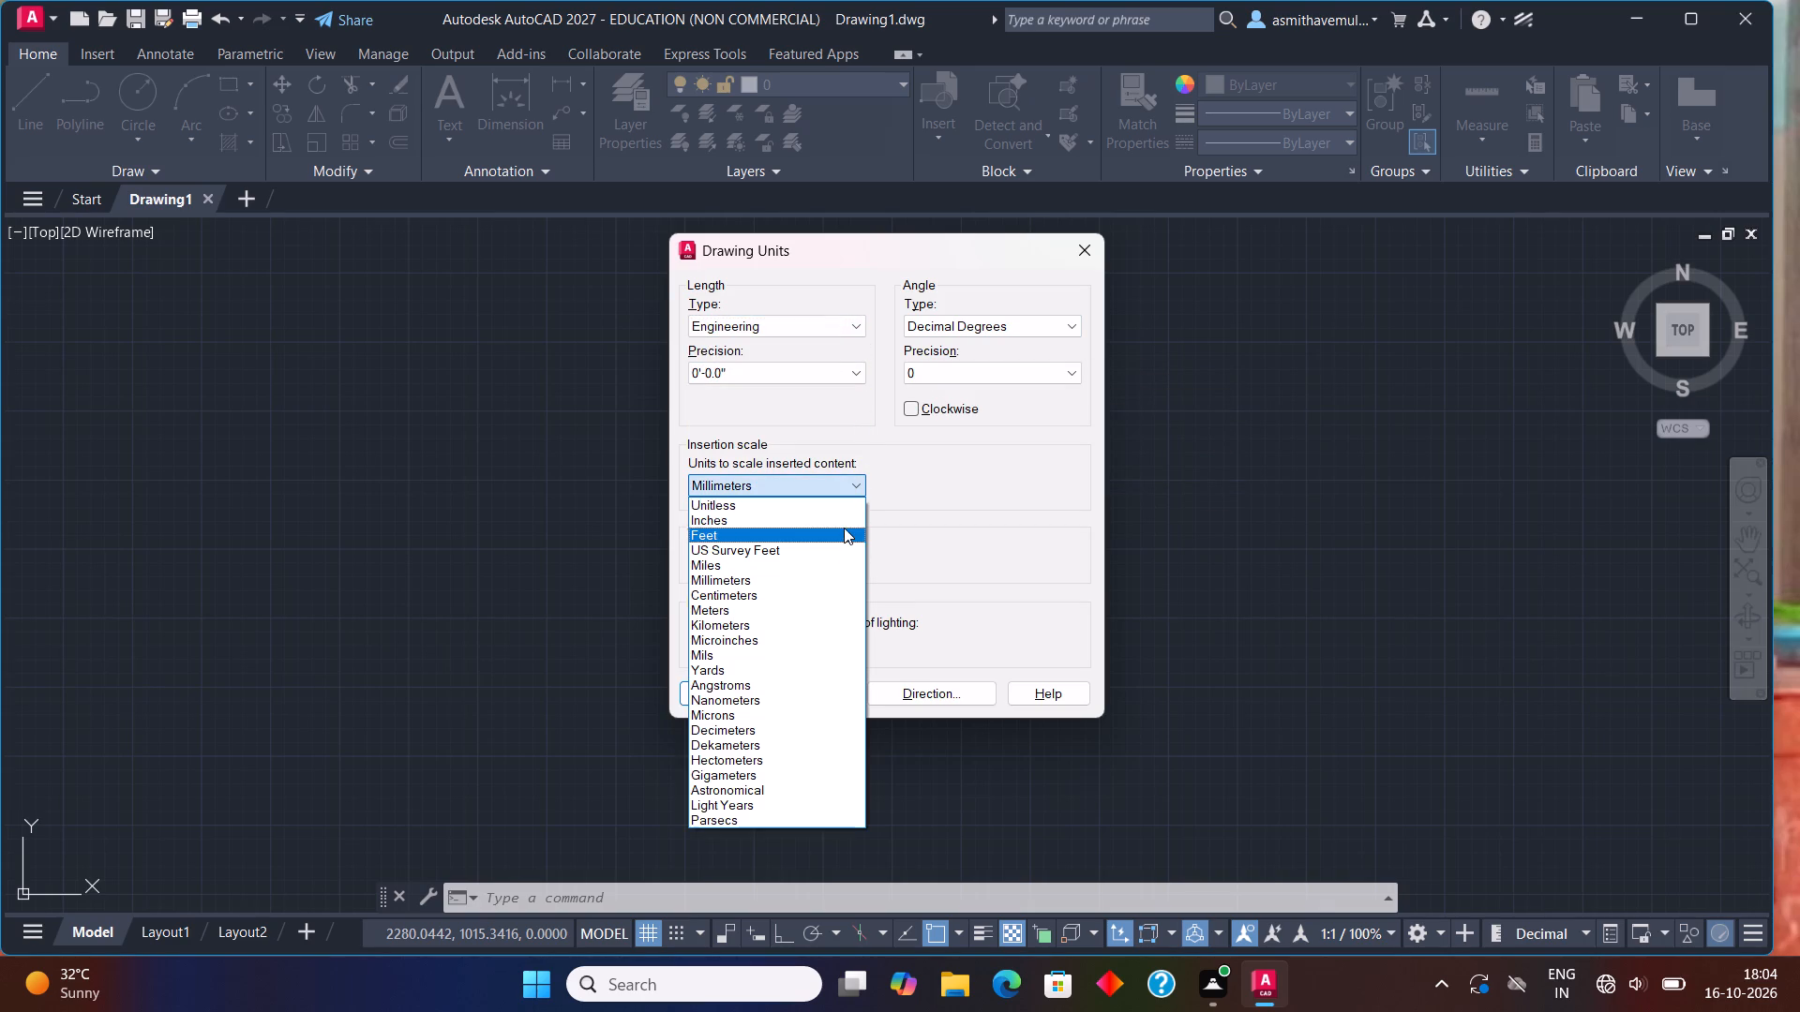
left_click(844, 526)
left_click(723, 692)
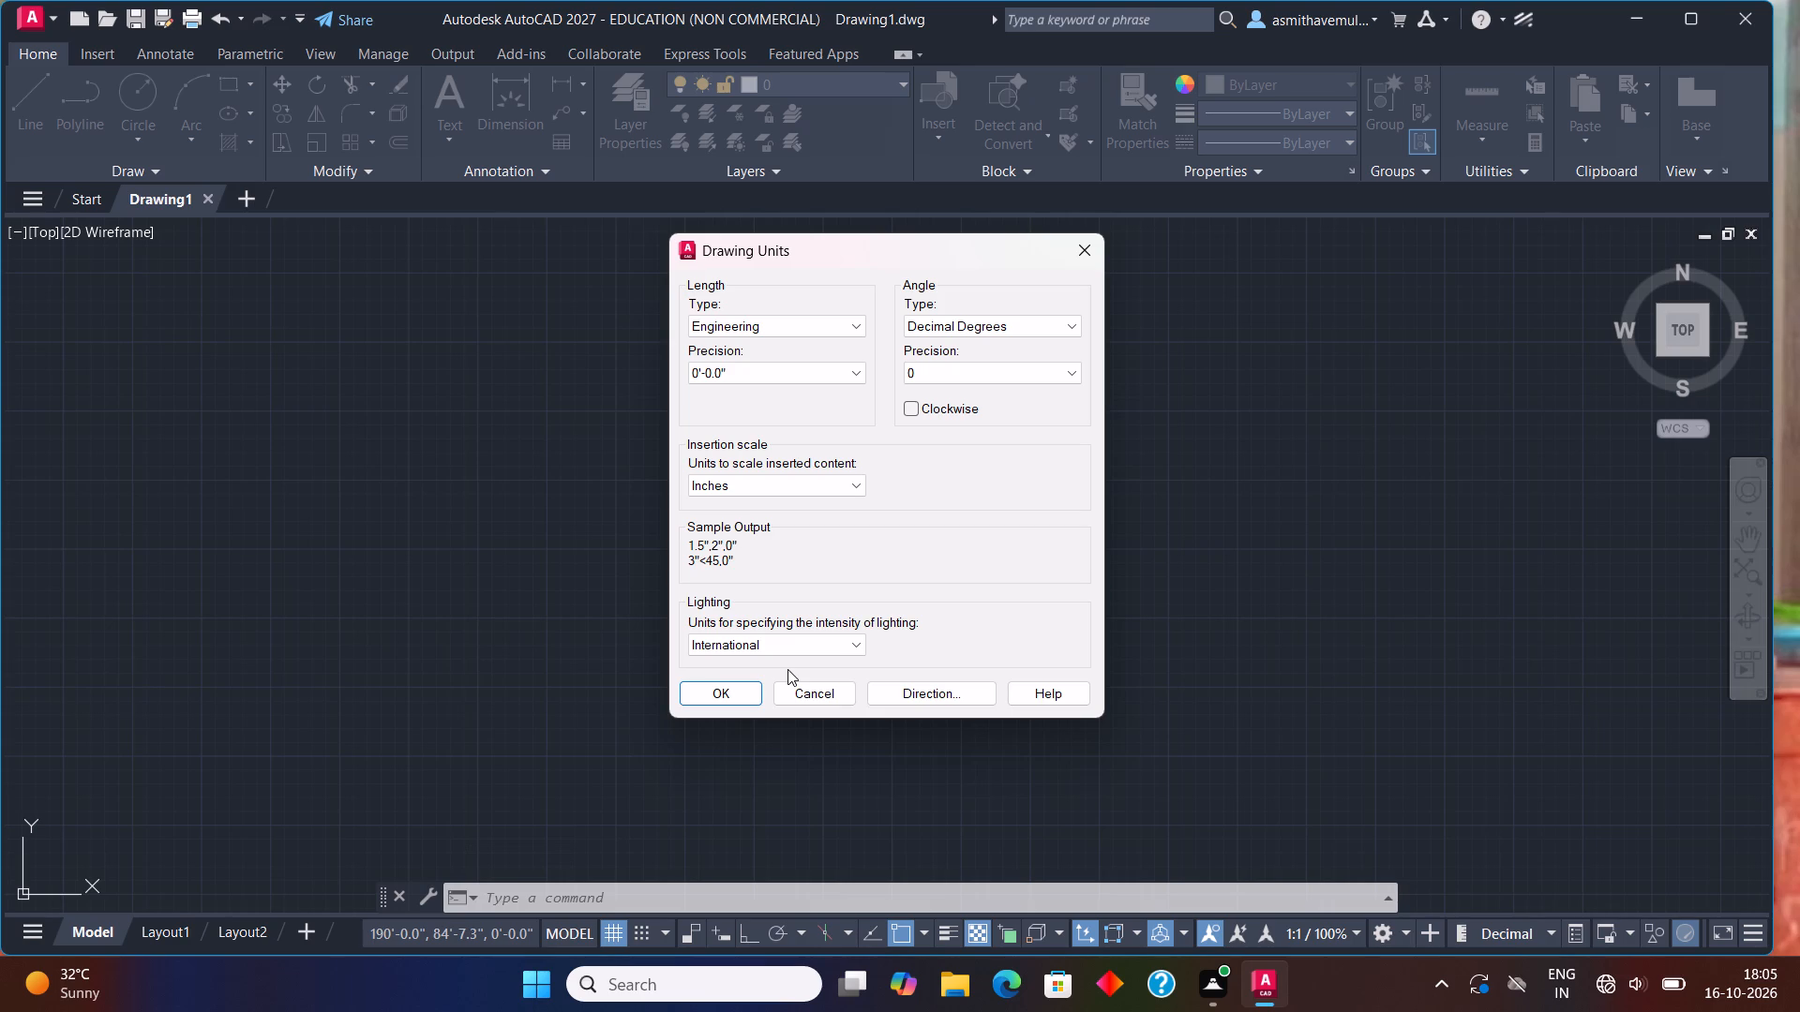
left_click(738, 696)
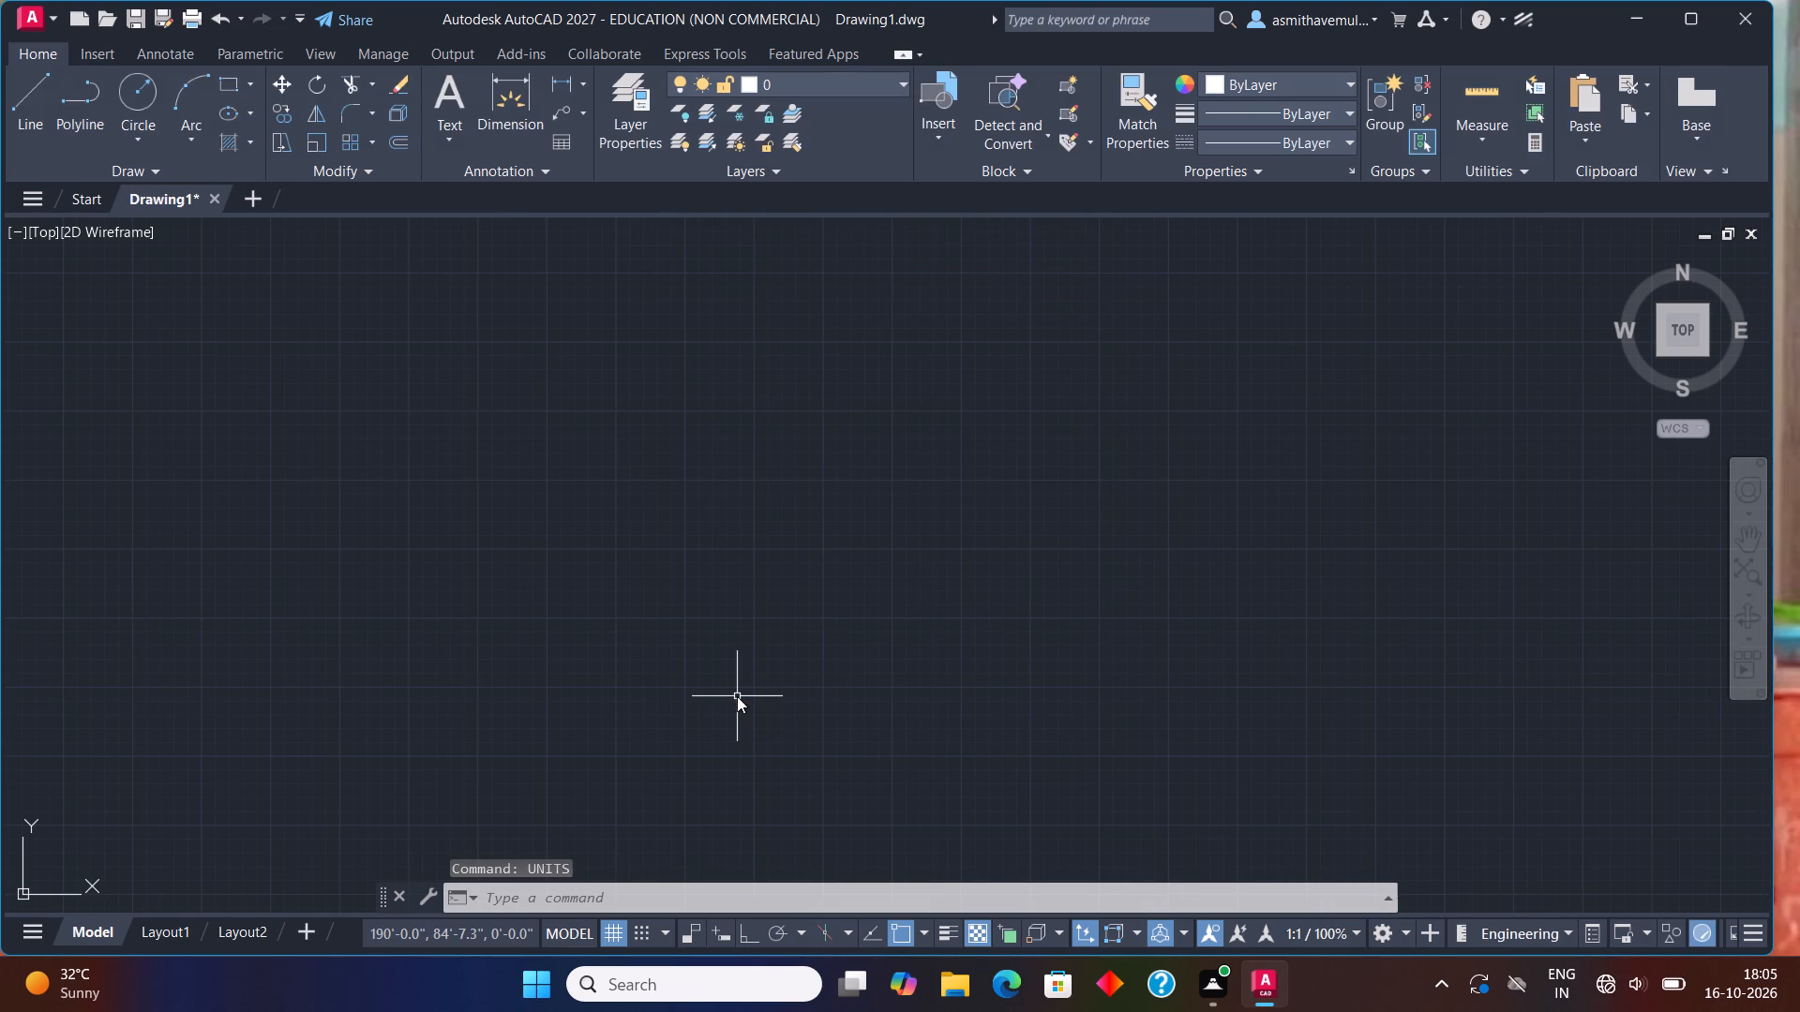
Modify the ISO-25 dimension style's primary units to Engineering format with 0'-0.0" precision.
key("d")
key("Return")
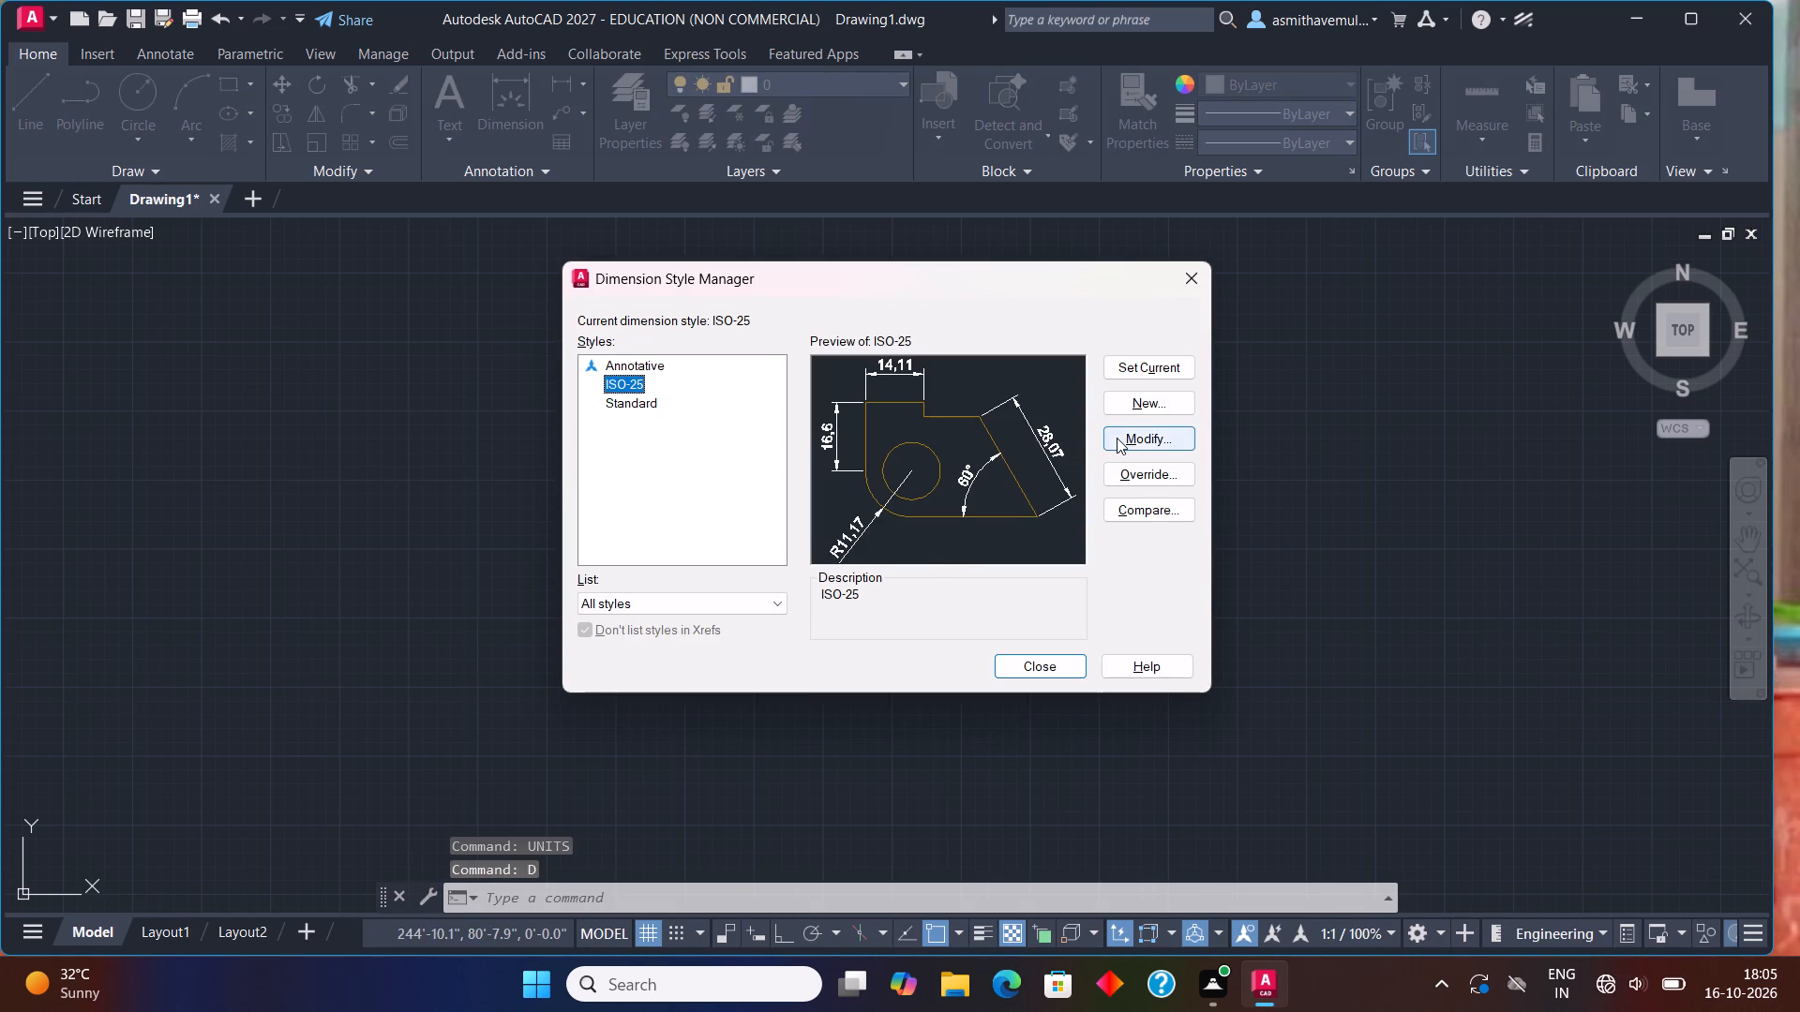
left_click(1117, 438)
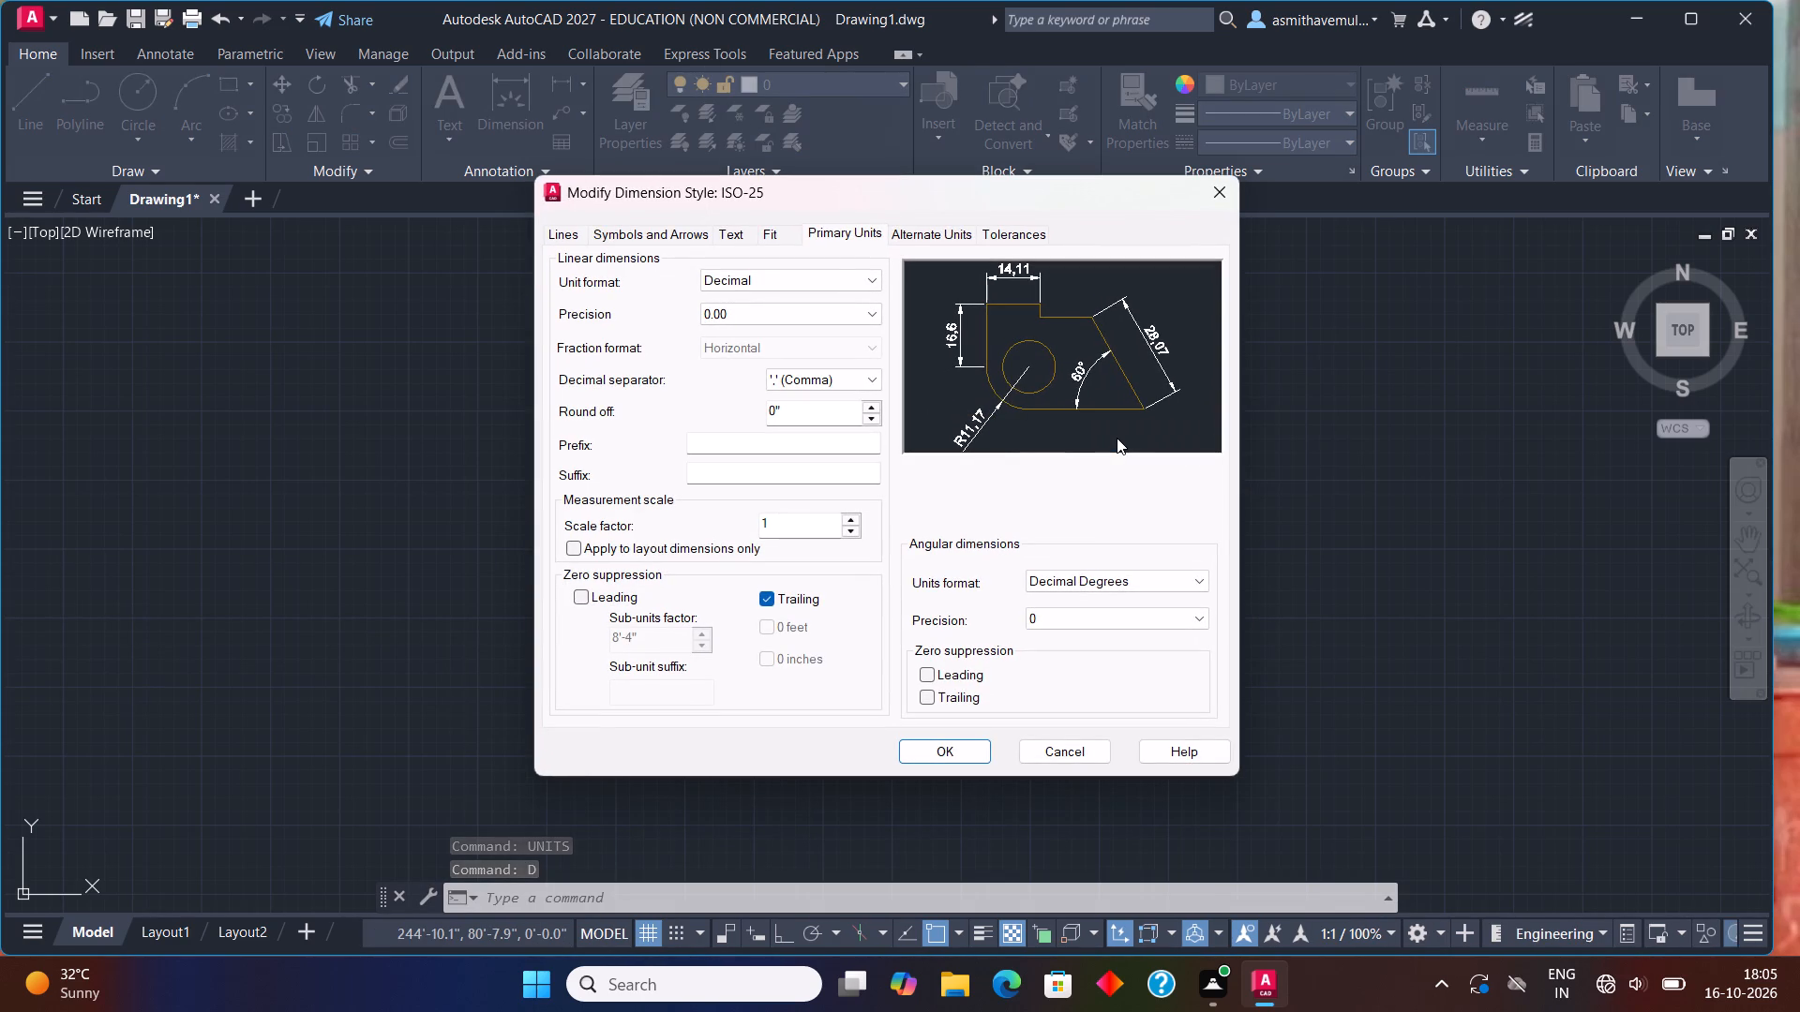
left_click(854, 278)
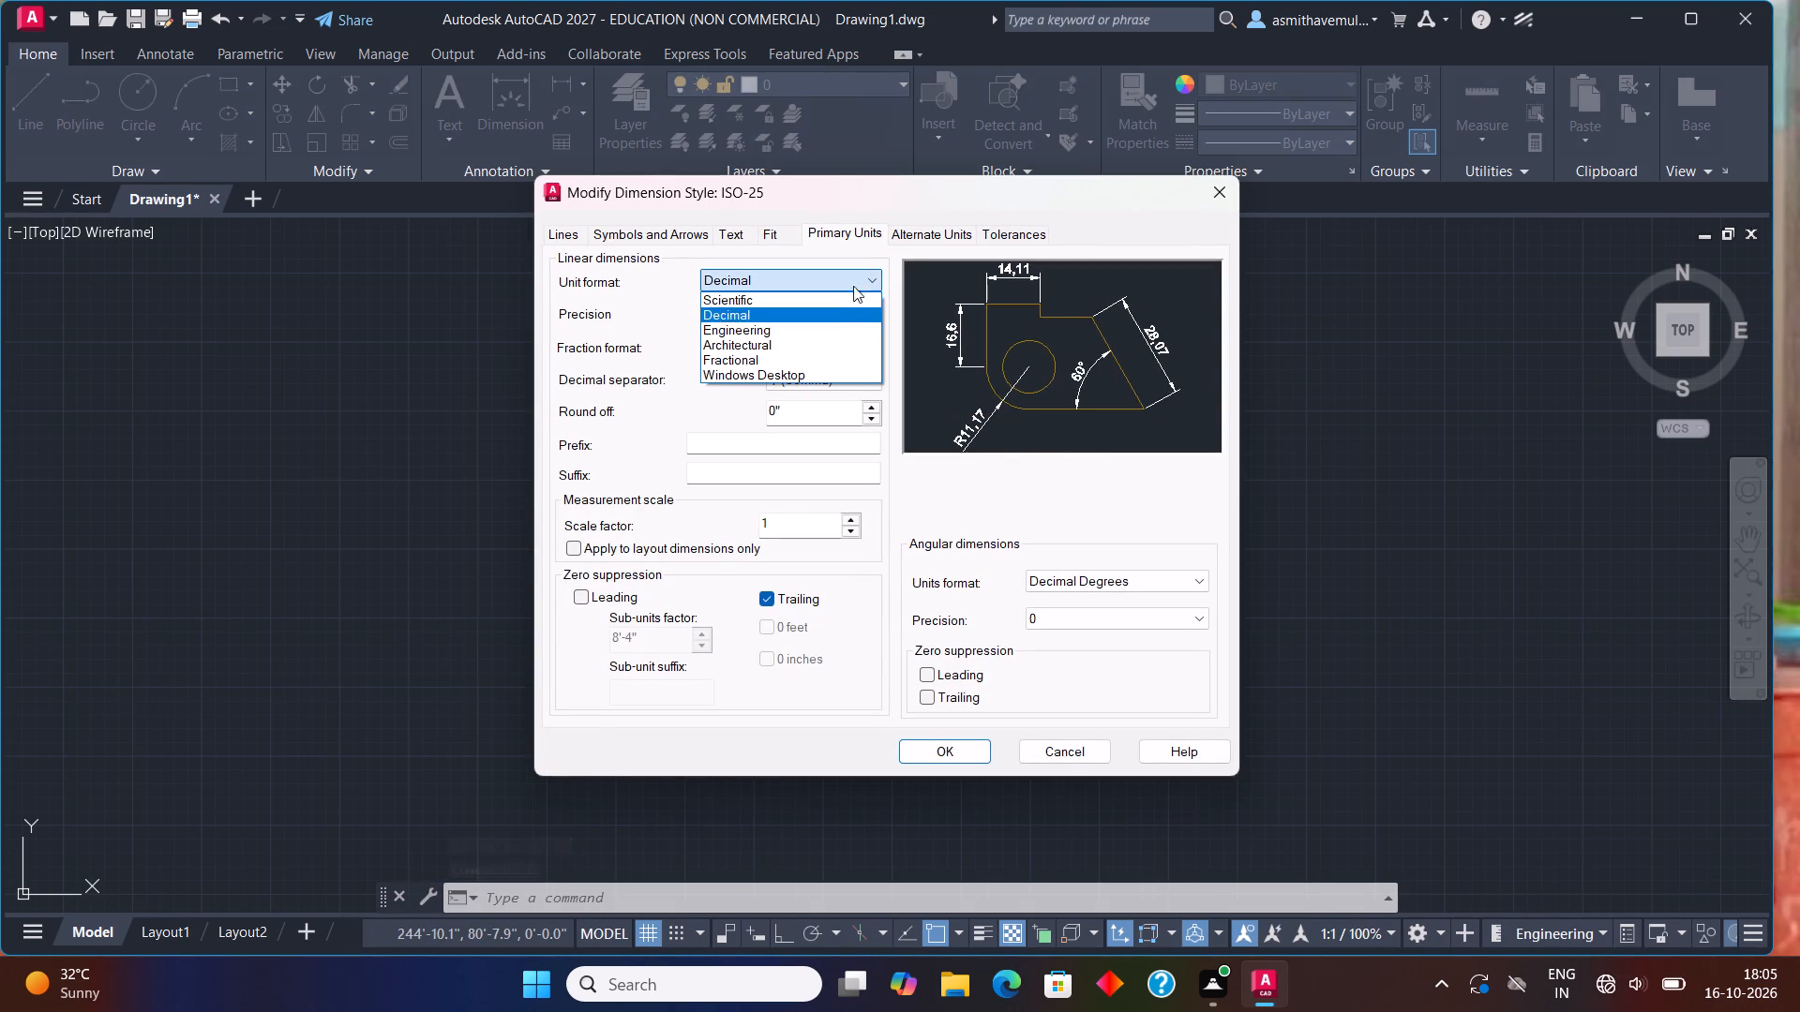
left_click(842, 331)
left_click(848, 314)
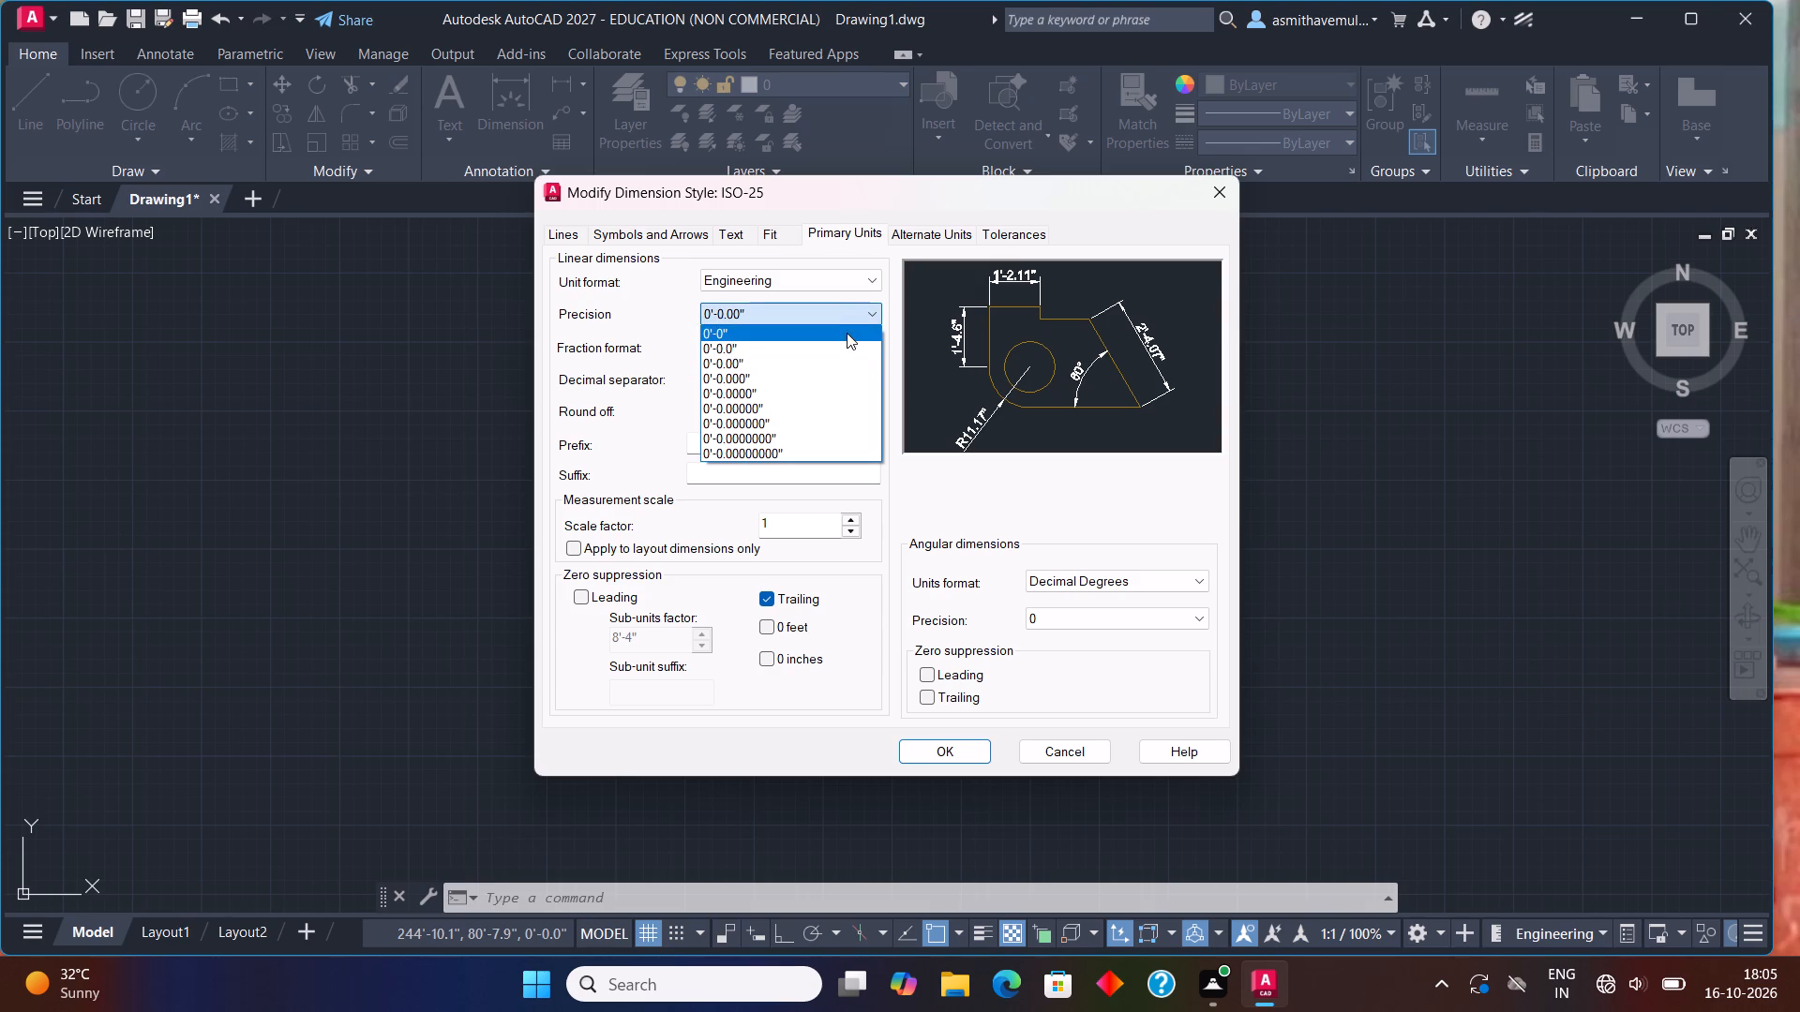
left_click(845, 348)
Set the ISO-25 dimension style's text height to 1'.
left_click(743, 225)
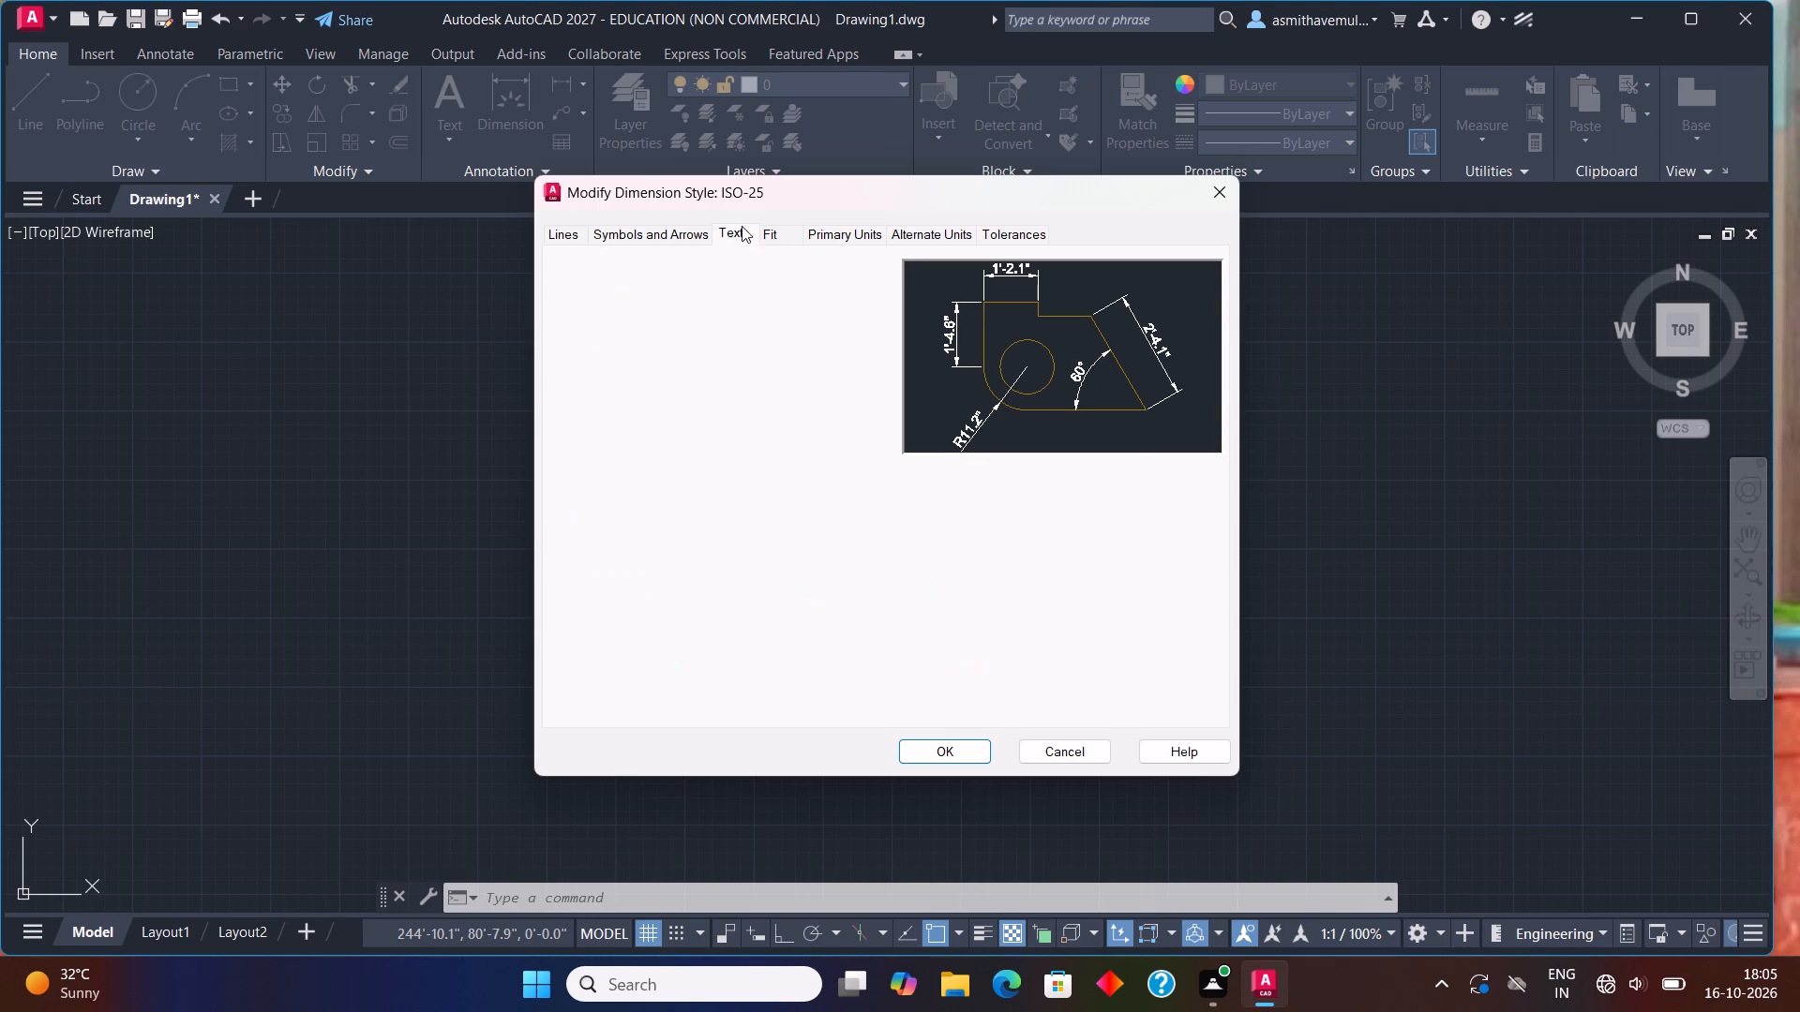
left_click(823, 408)
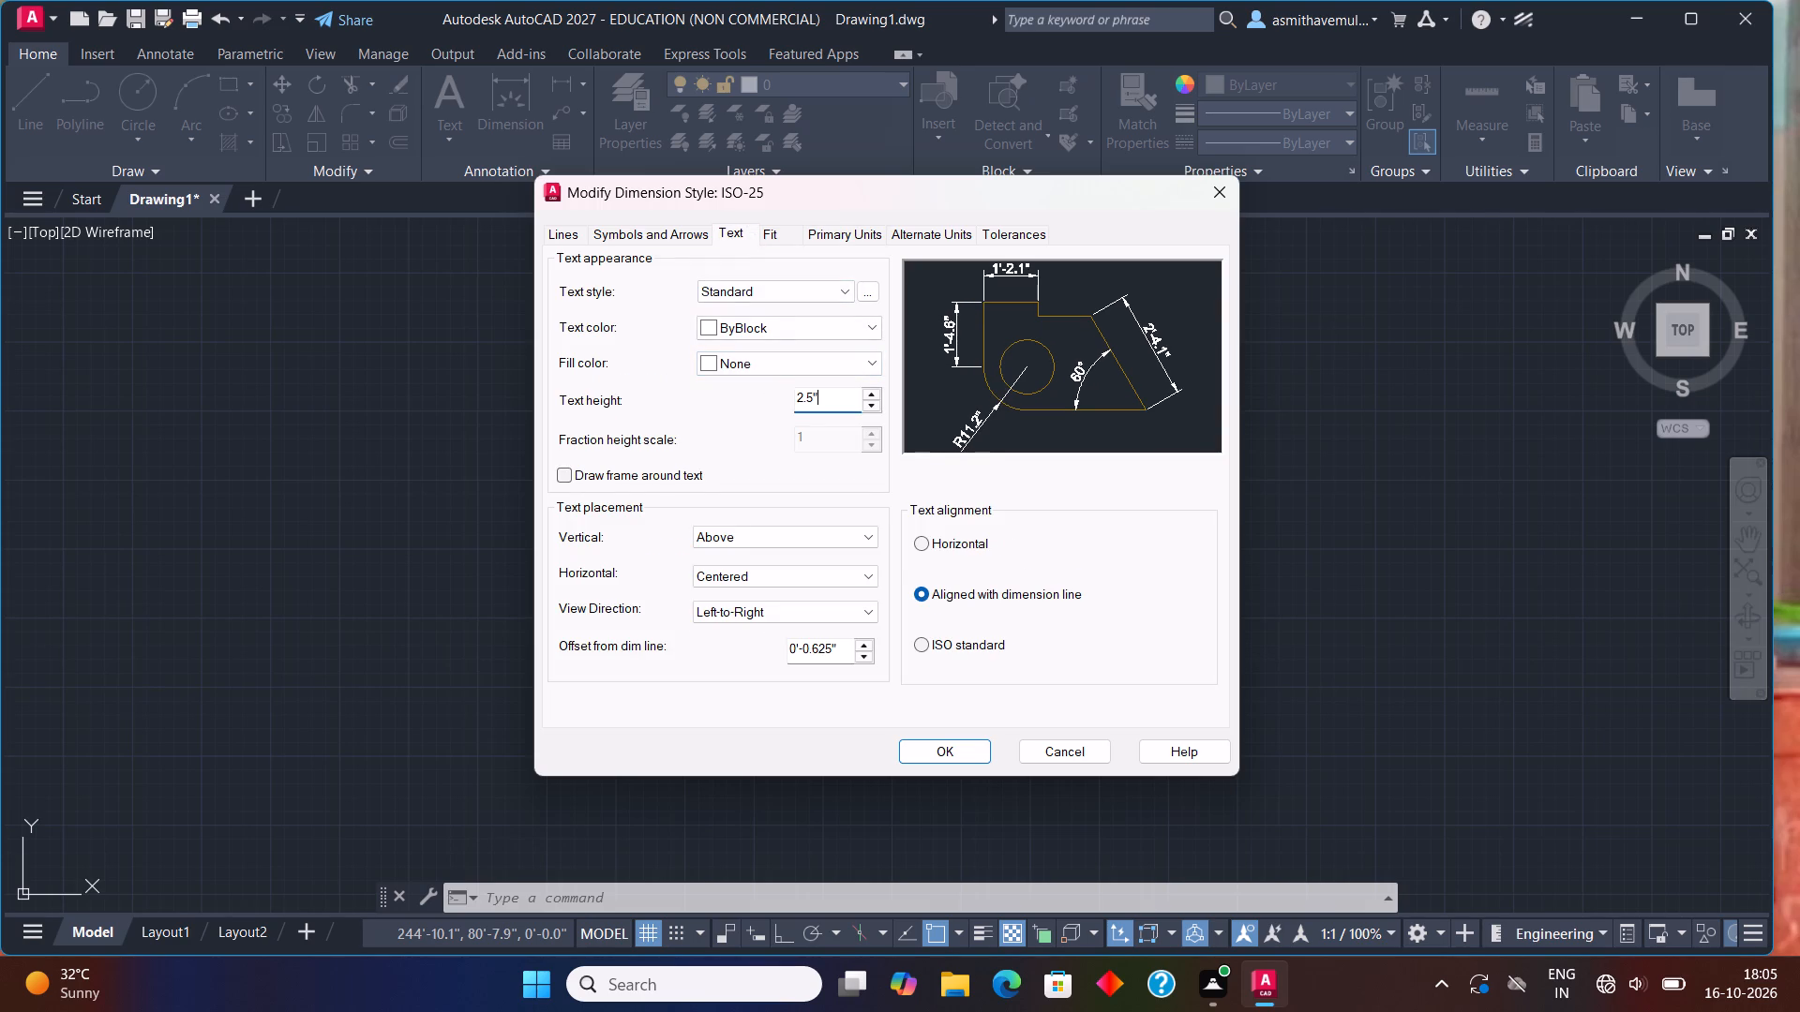
key("BackSpace")
key("BackSpace")
key("BackSpace")
key("BackSpace")
key("BackSpace")
key("BackSpace")
key("BackSpace")
key("BackSpace")
key("BackSpace")
key("BackSpace")
key("BackSpace")
key("BackSpace")
key("1")
key("apostrophe")
left_click(933, 756)
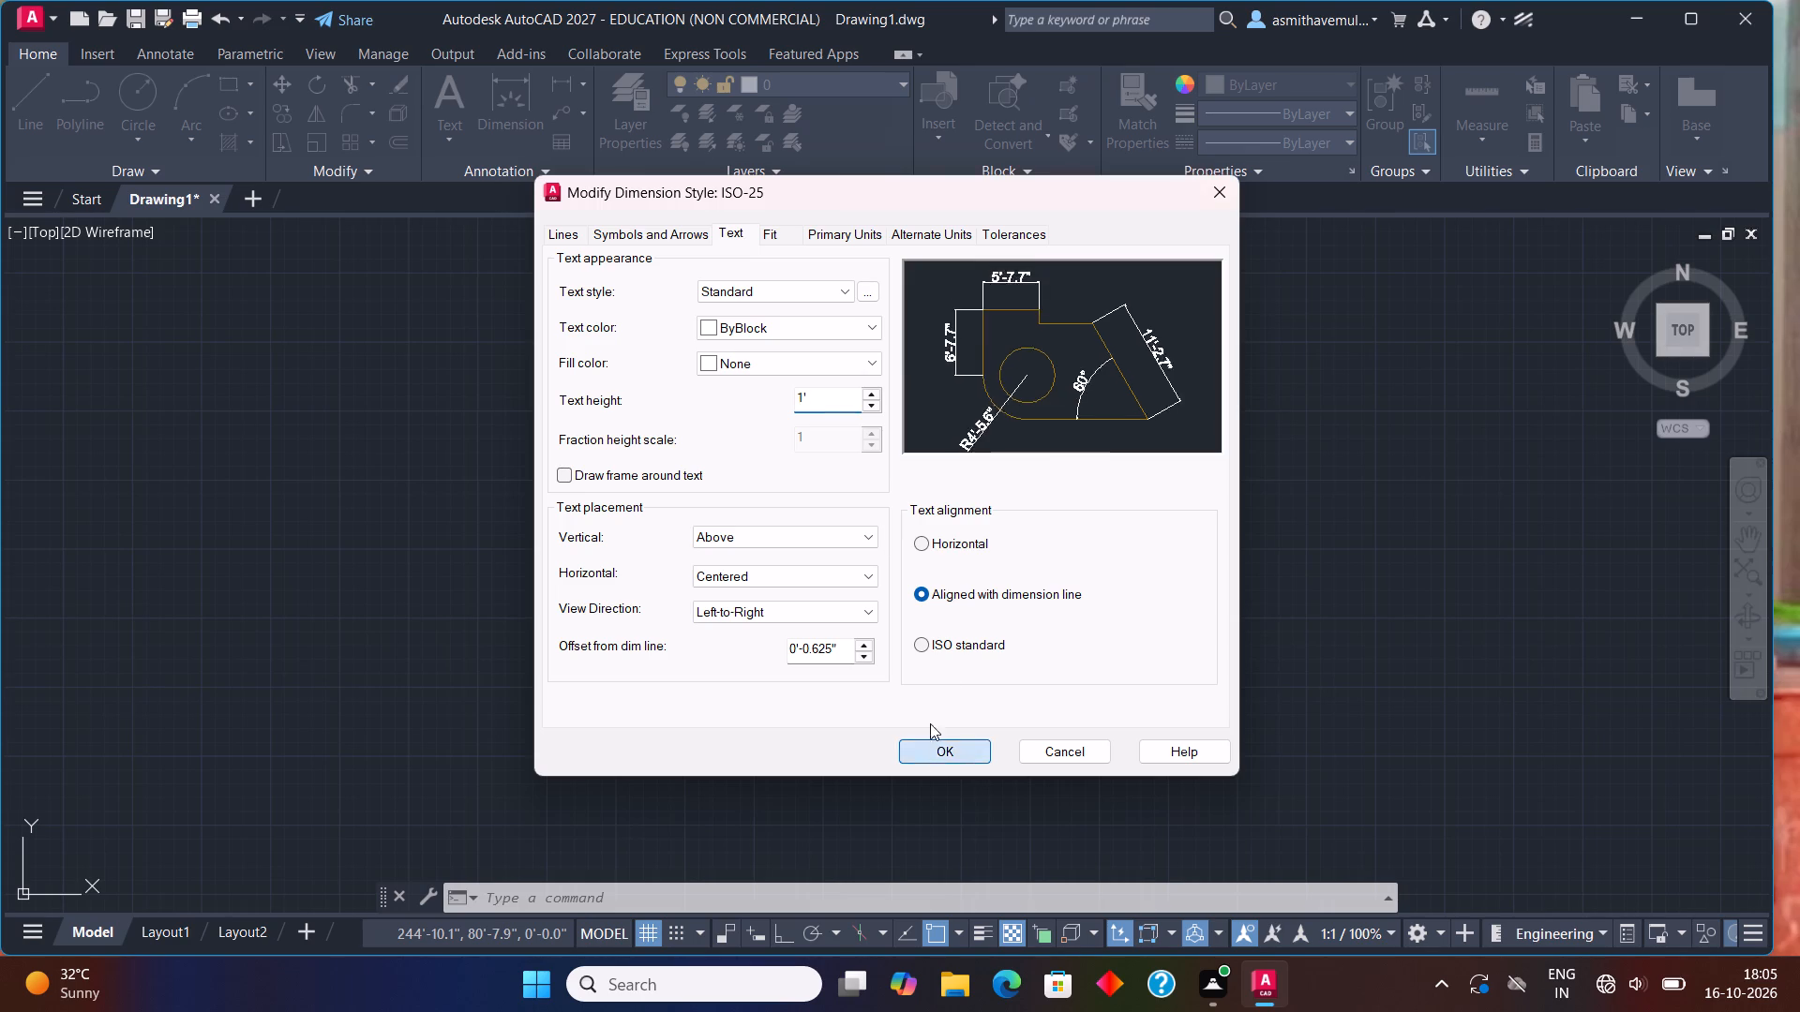
Make ISO-25 the current dimension style and close the Dimension Style Manager.
triple_click(1119, 369)
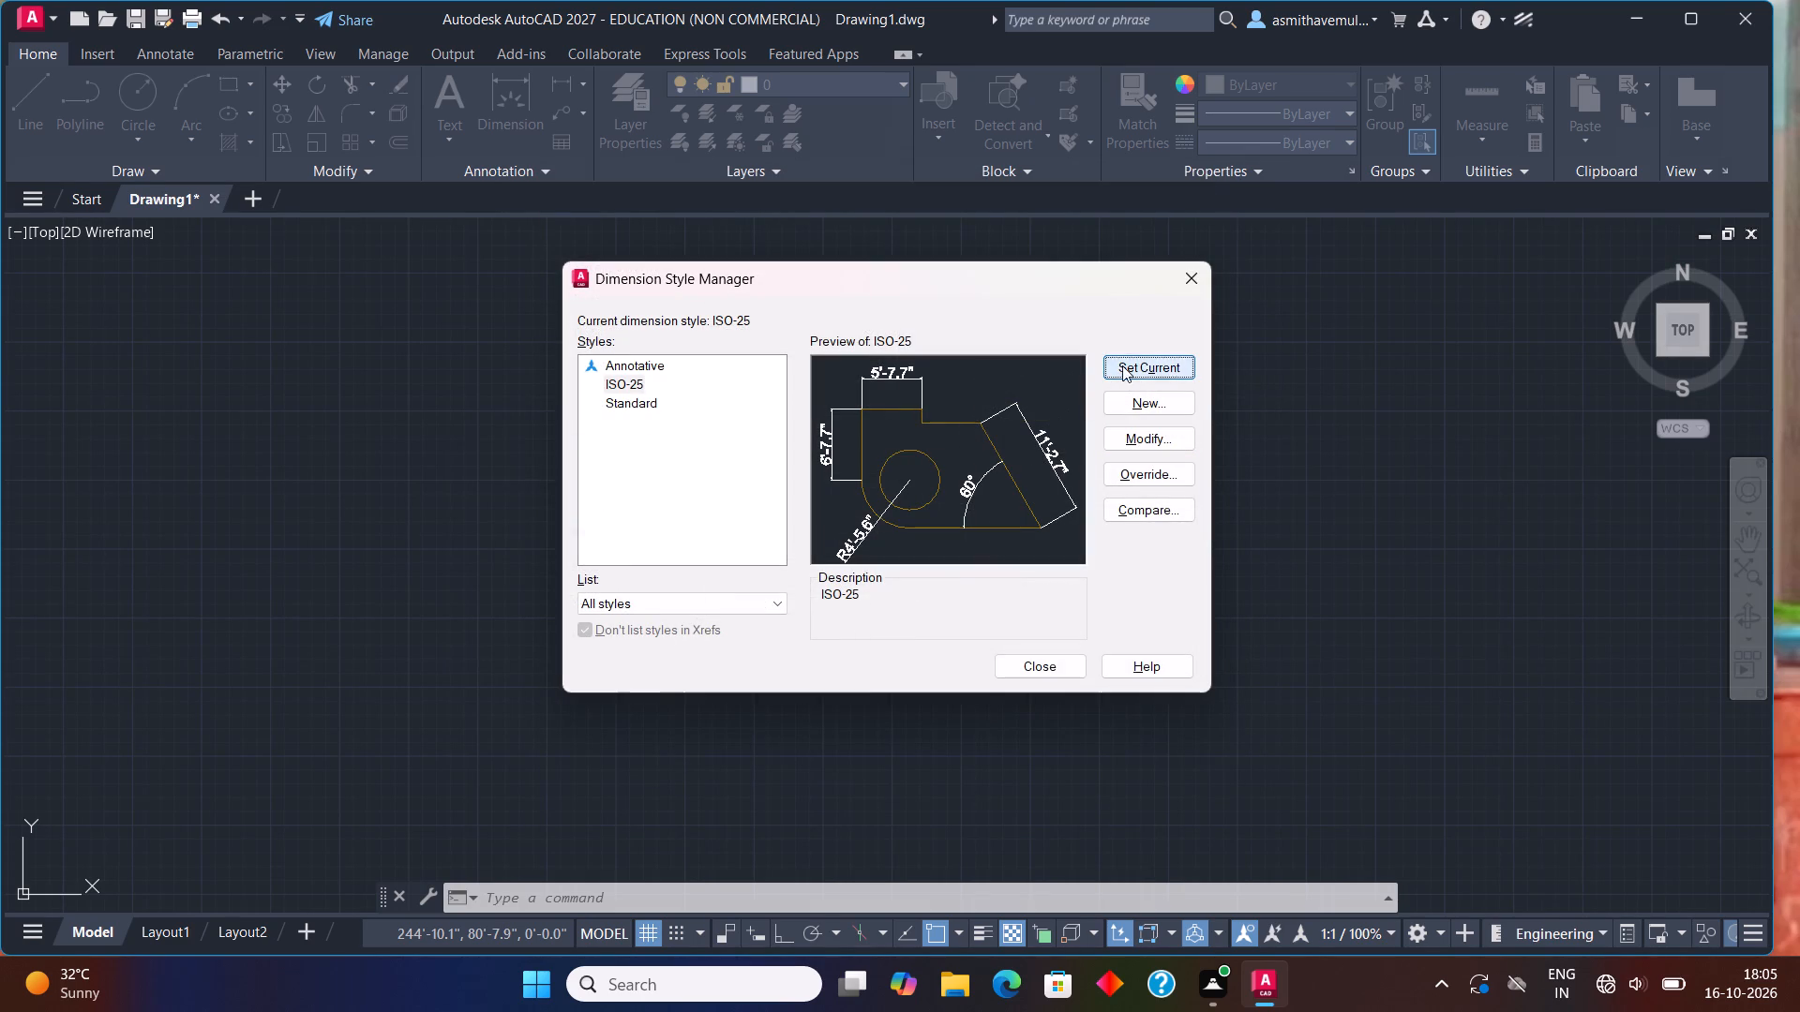
left_click(1035, 679)
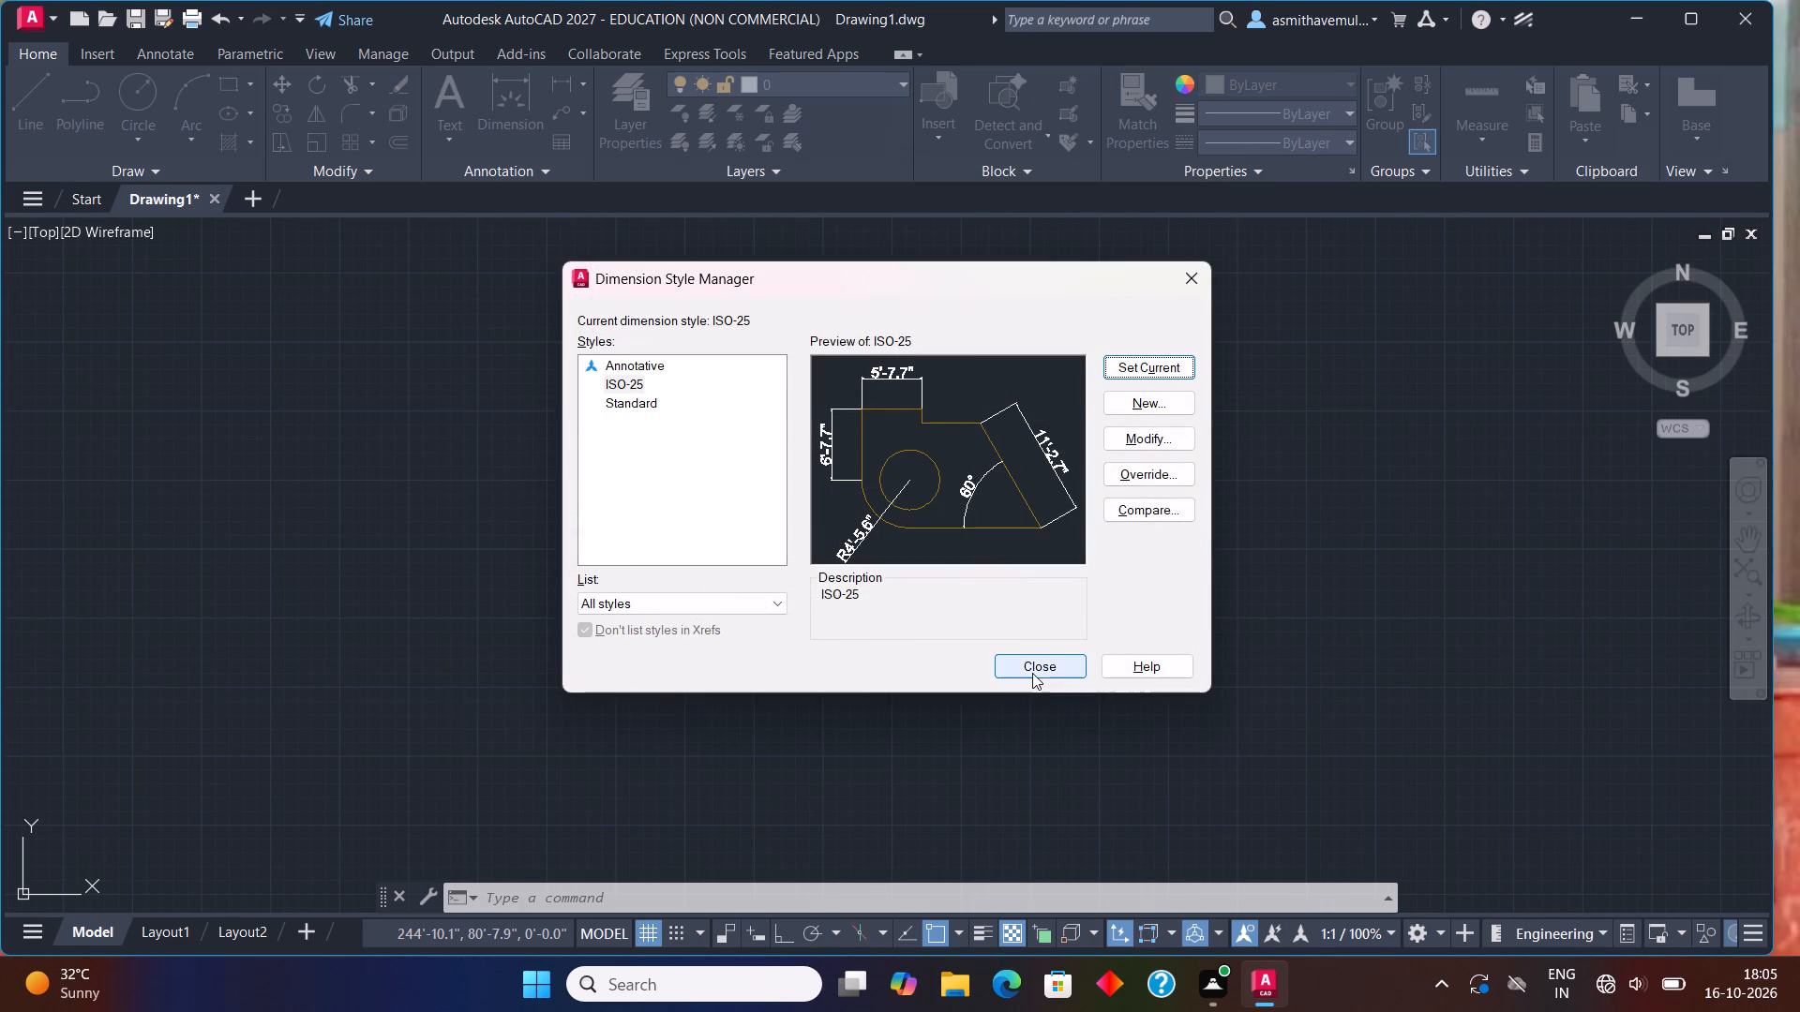
left_click(1032, 673)
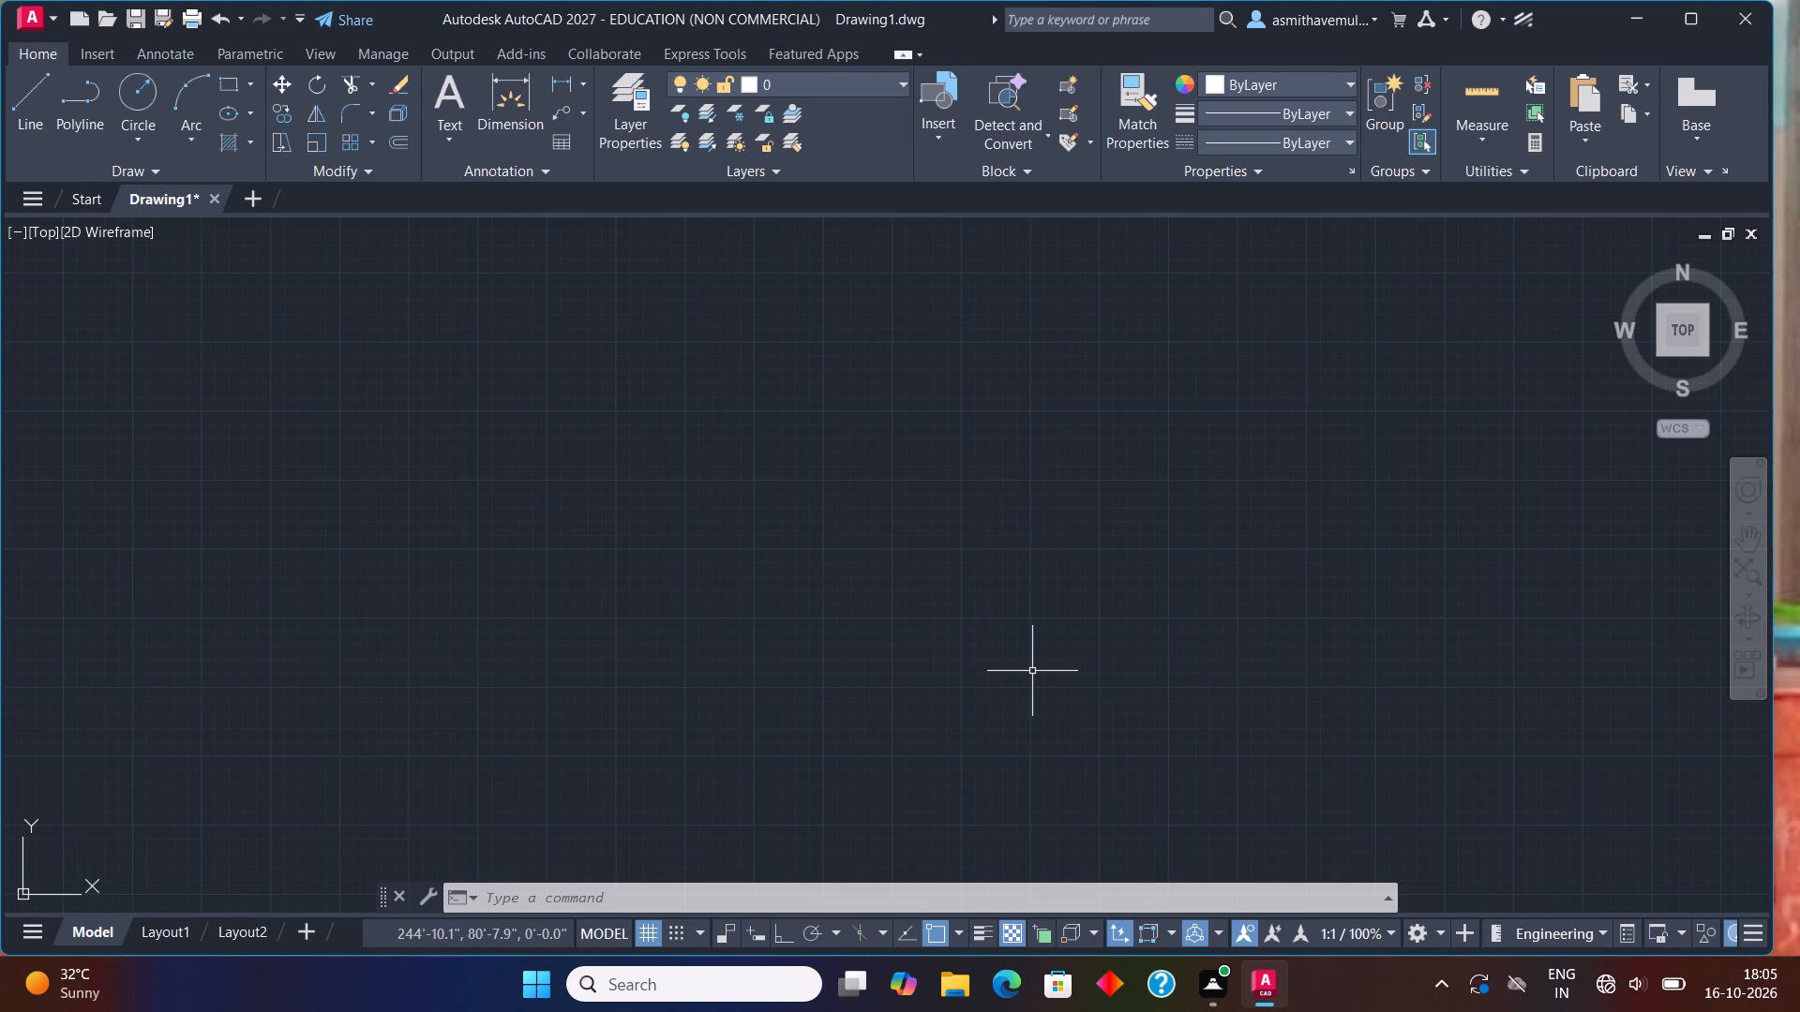
Create a new layer in the layer properties and name it OUTER WALL.
type("LA")
key("Return")
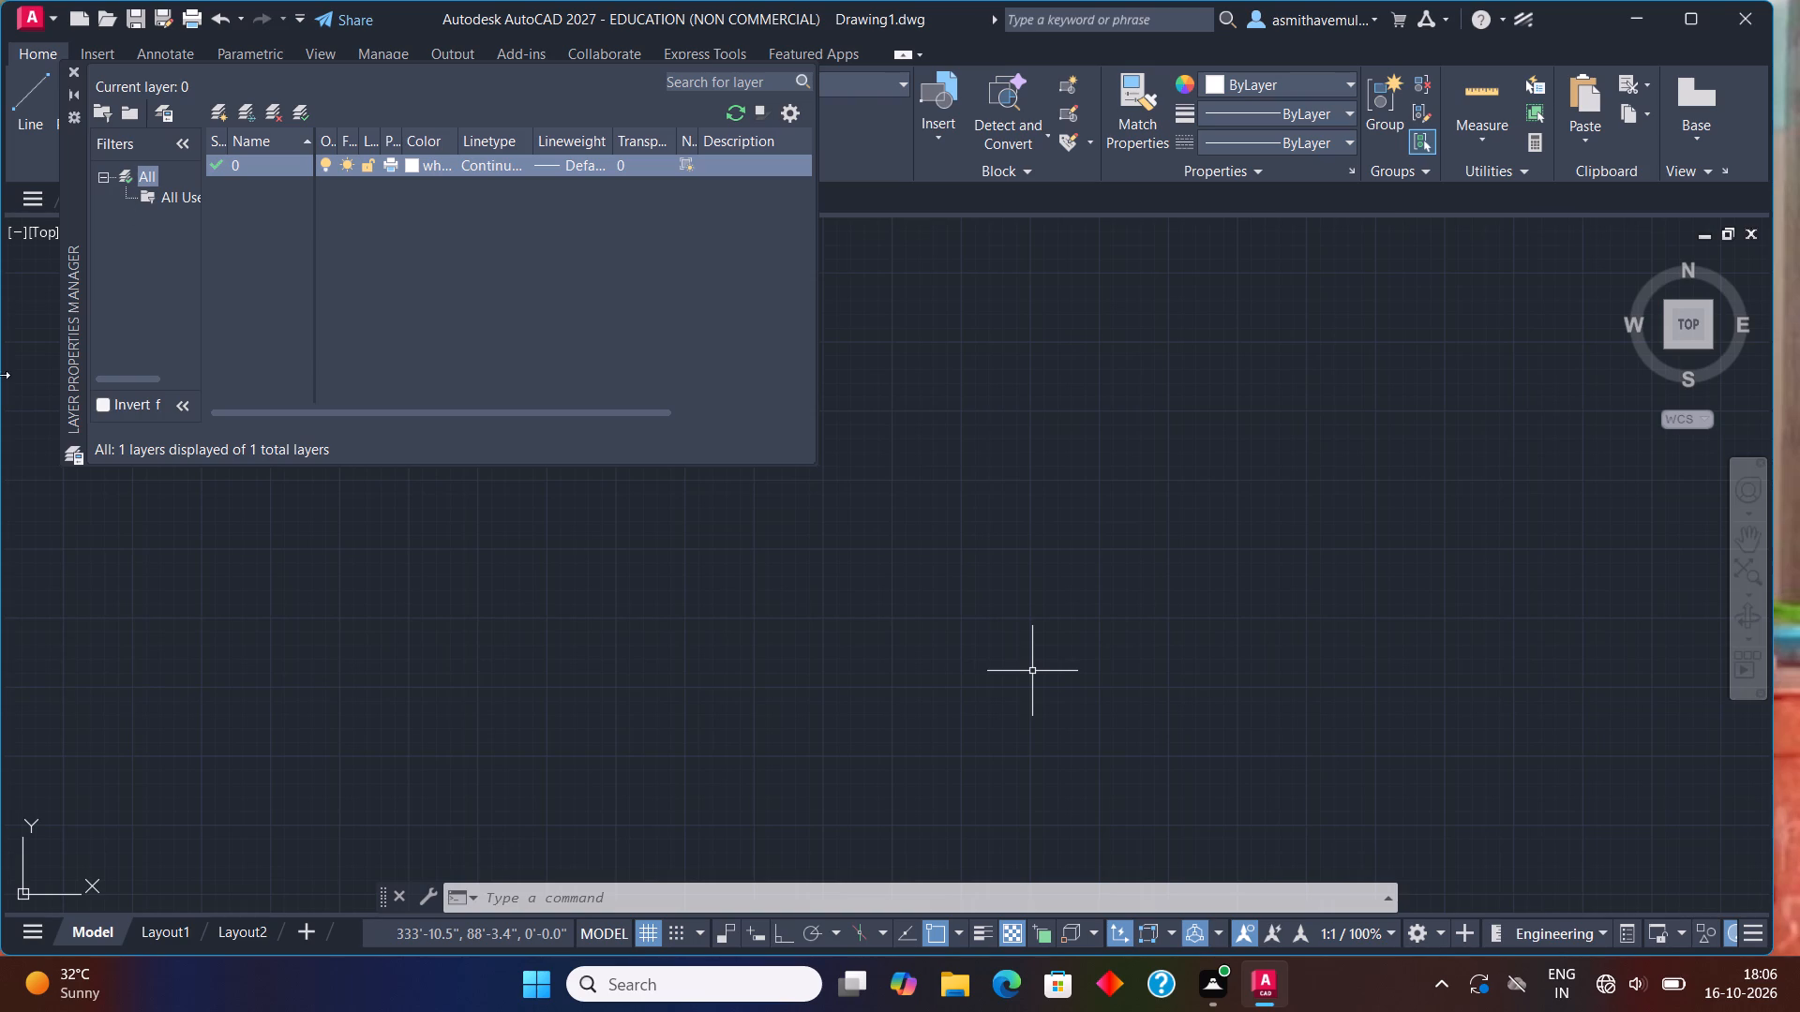
left_click(215, 109)
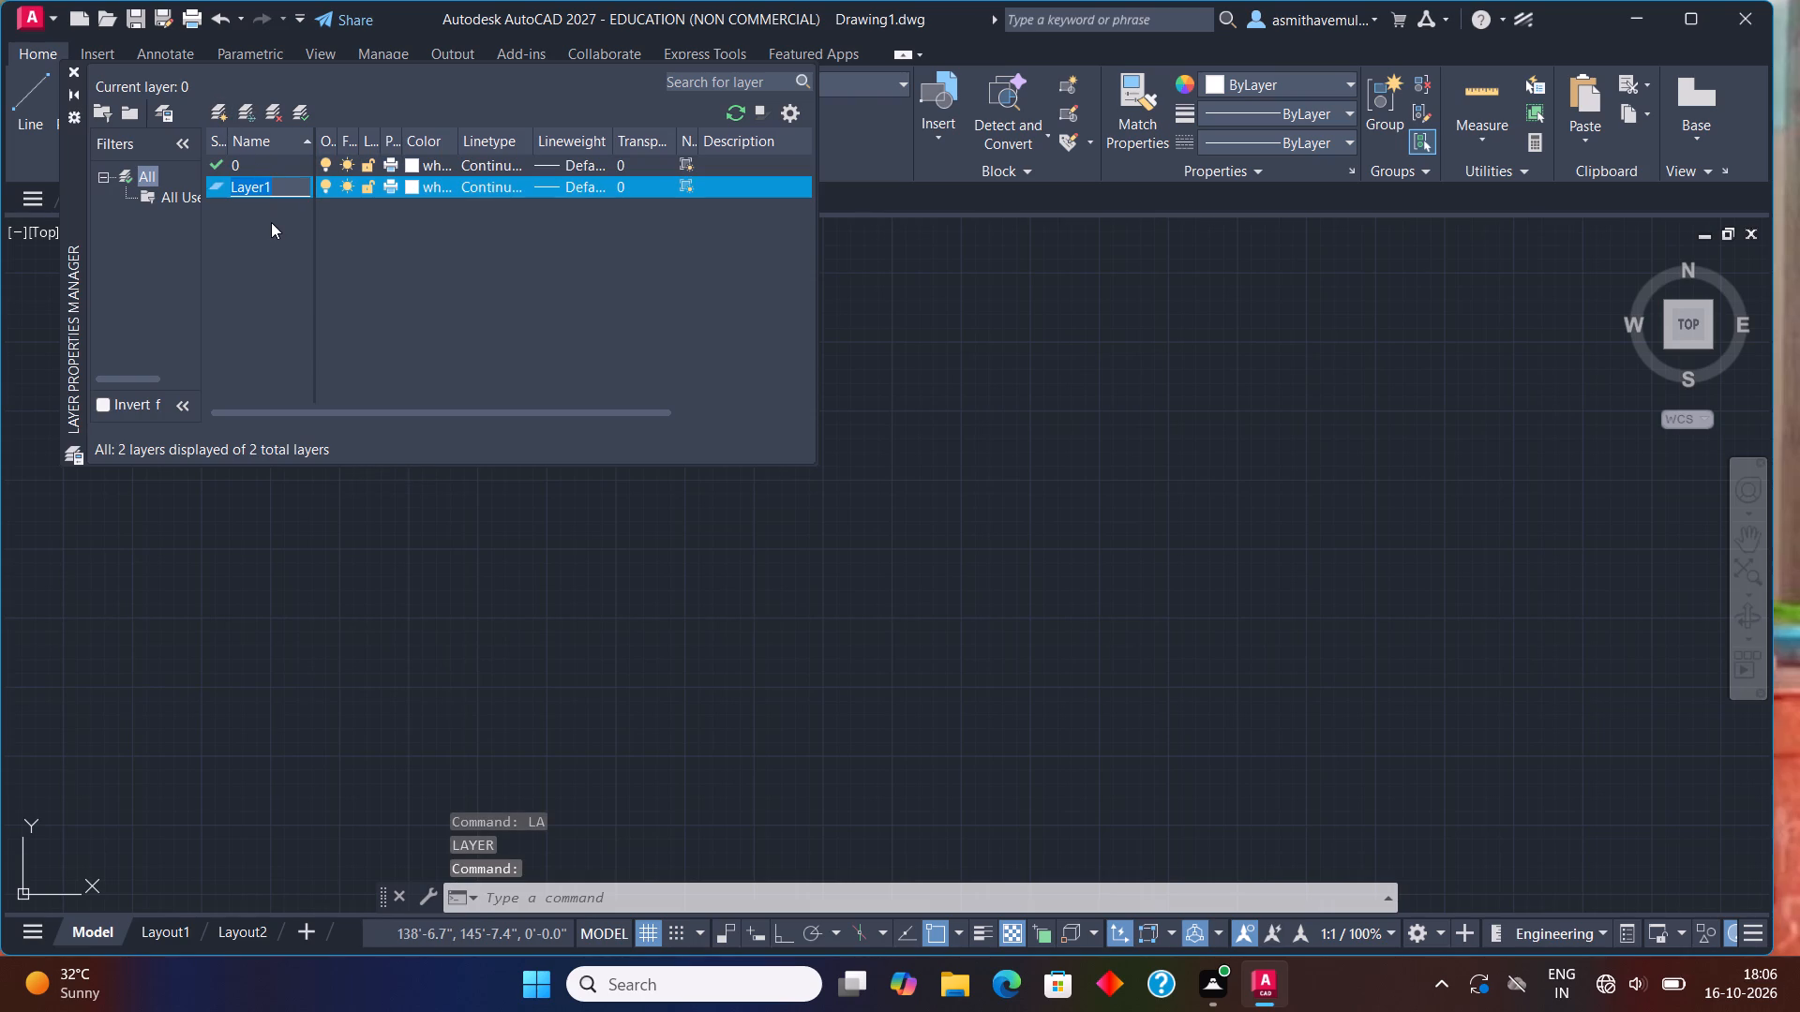
key("BackSpace")
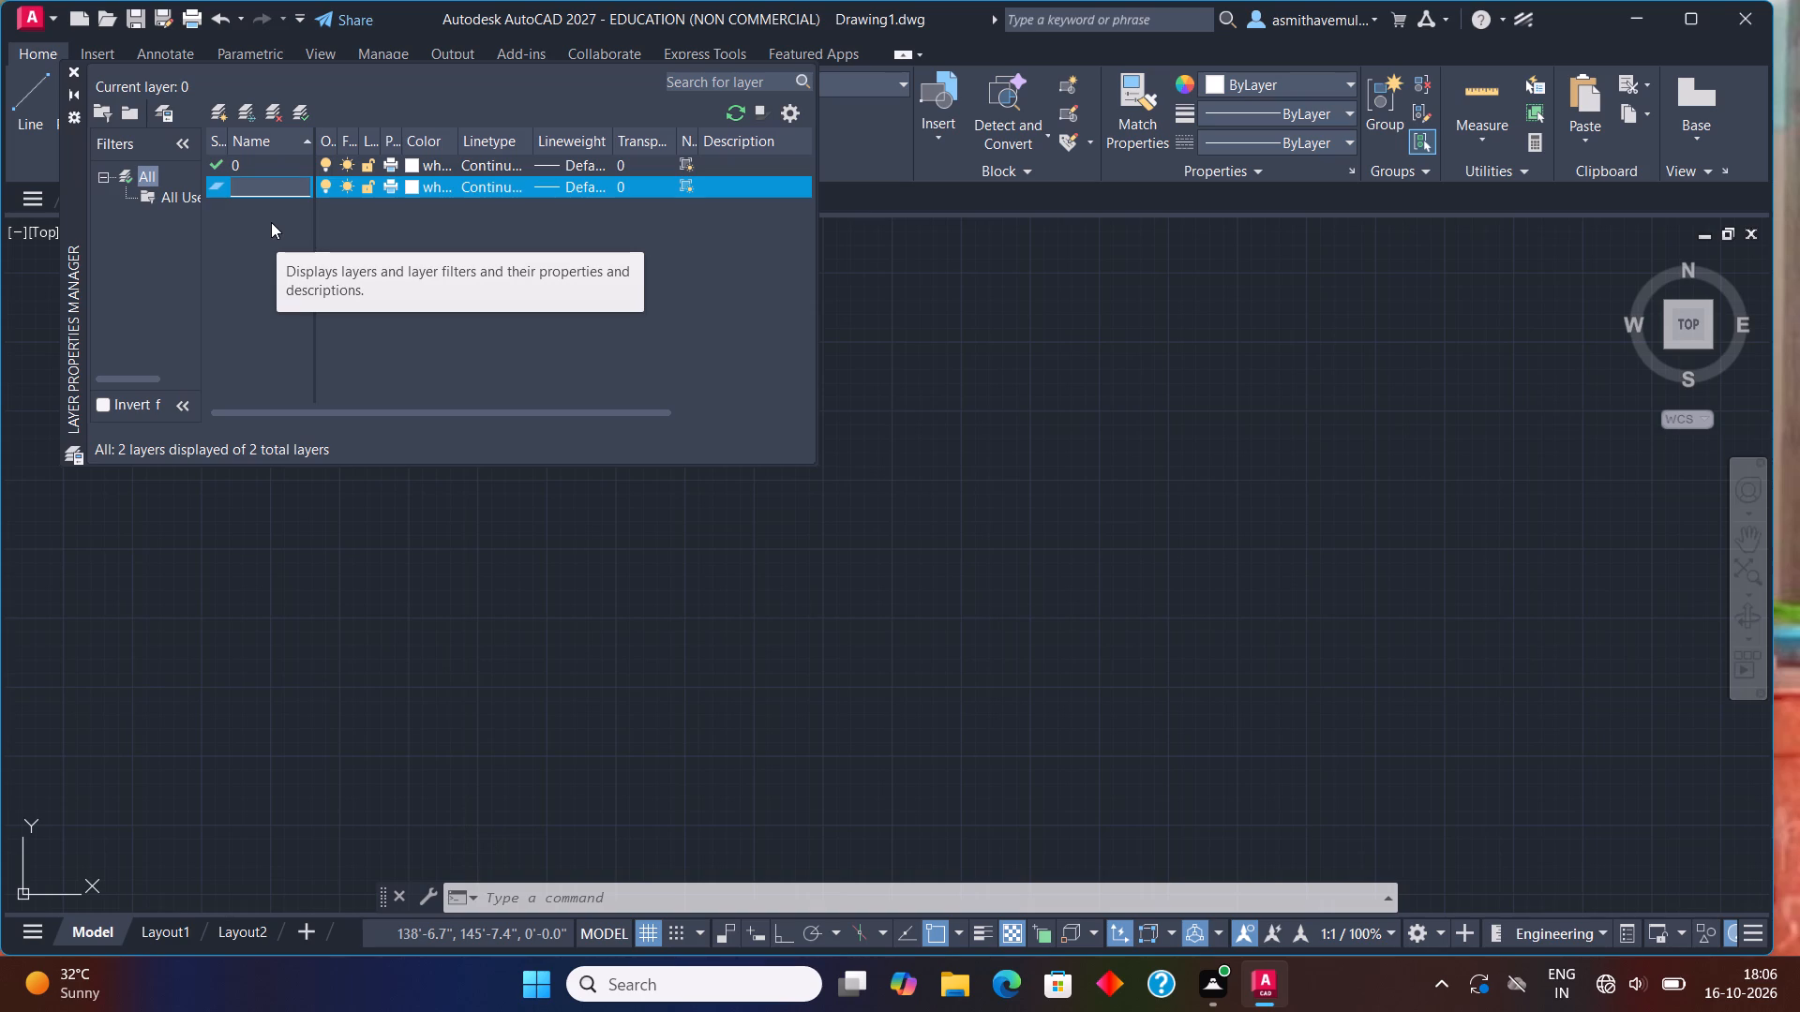
type("OTDOO")
key("BackSpace")
key("BackSpace")
key("BackSpace")
key("BackSpace")
type("UTDOOR")
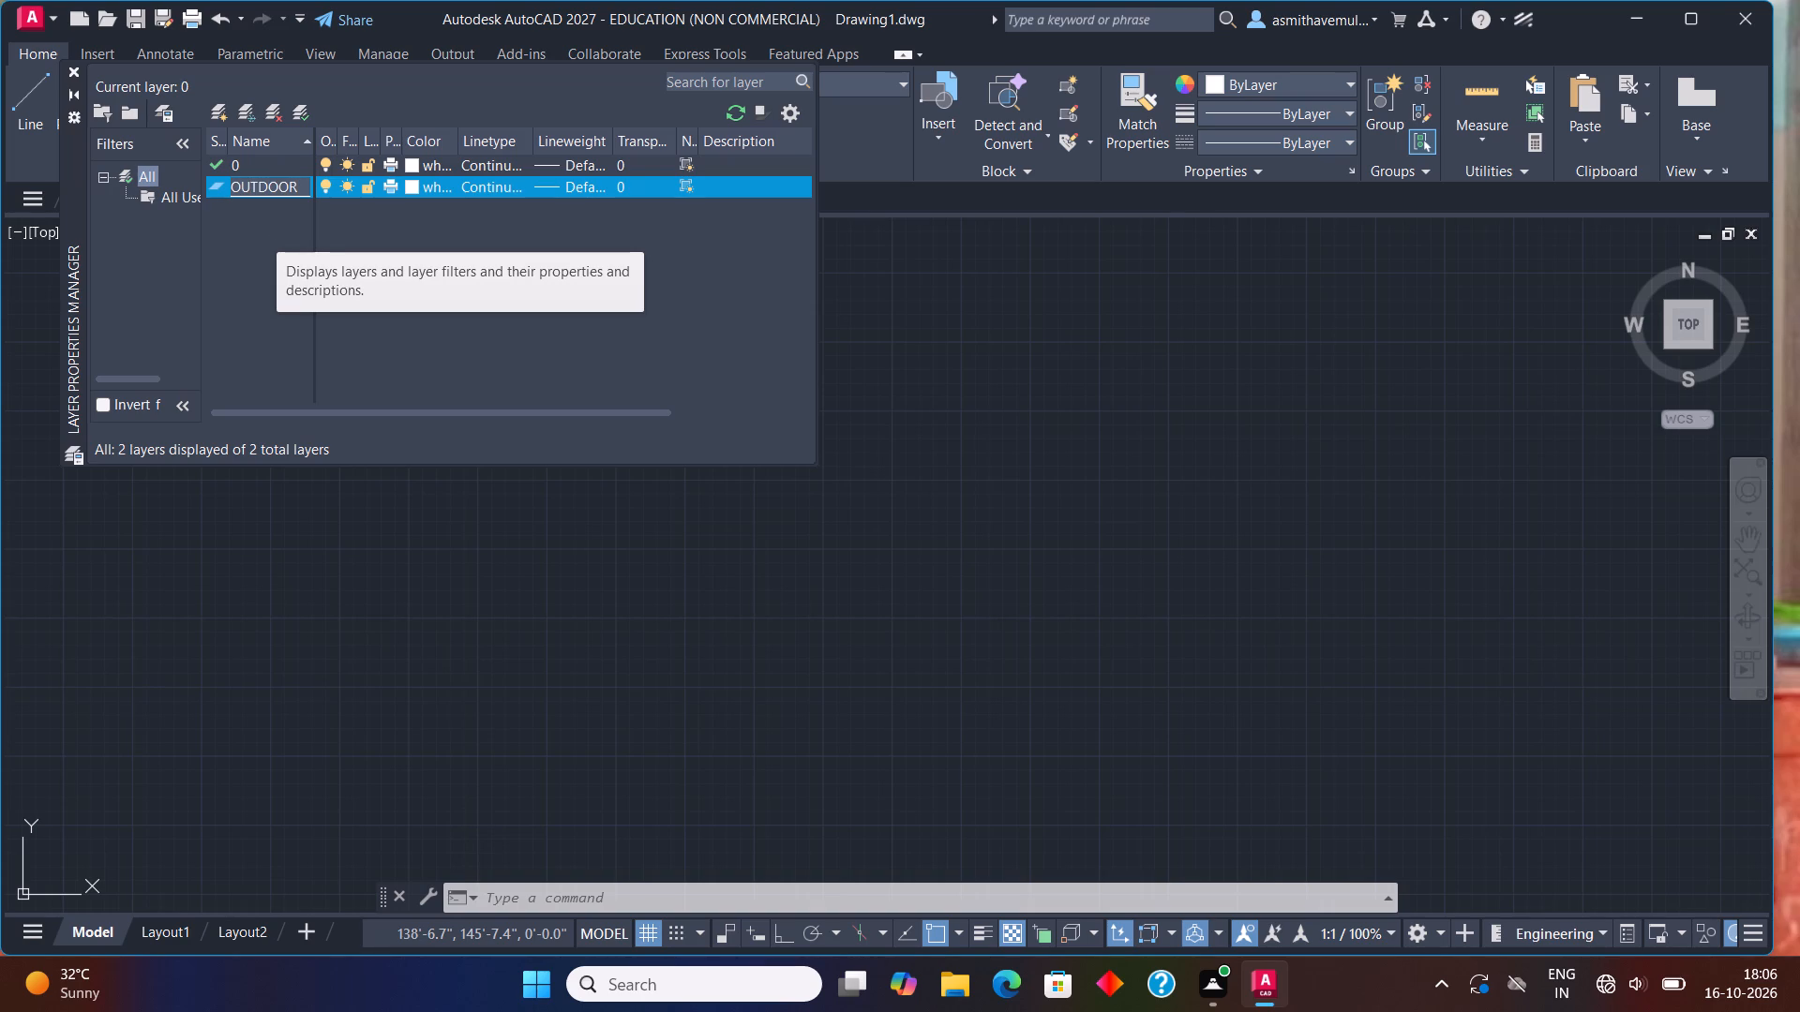
key("space")
type("WA")
key("BackSpace")
key("BackSpace")
key("BackSpace")
key("BackSpace")
key("BackSpace")
key("BackSpace")
key("BackSpace")
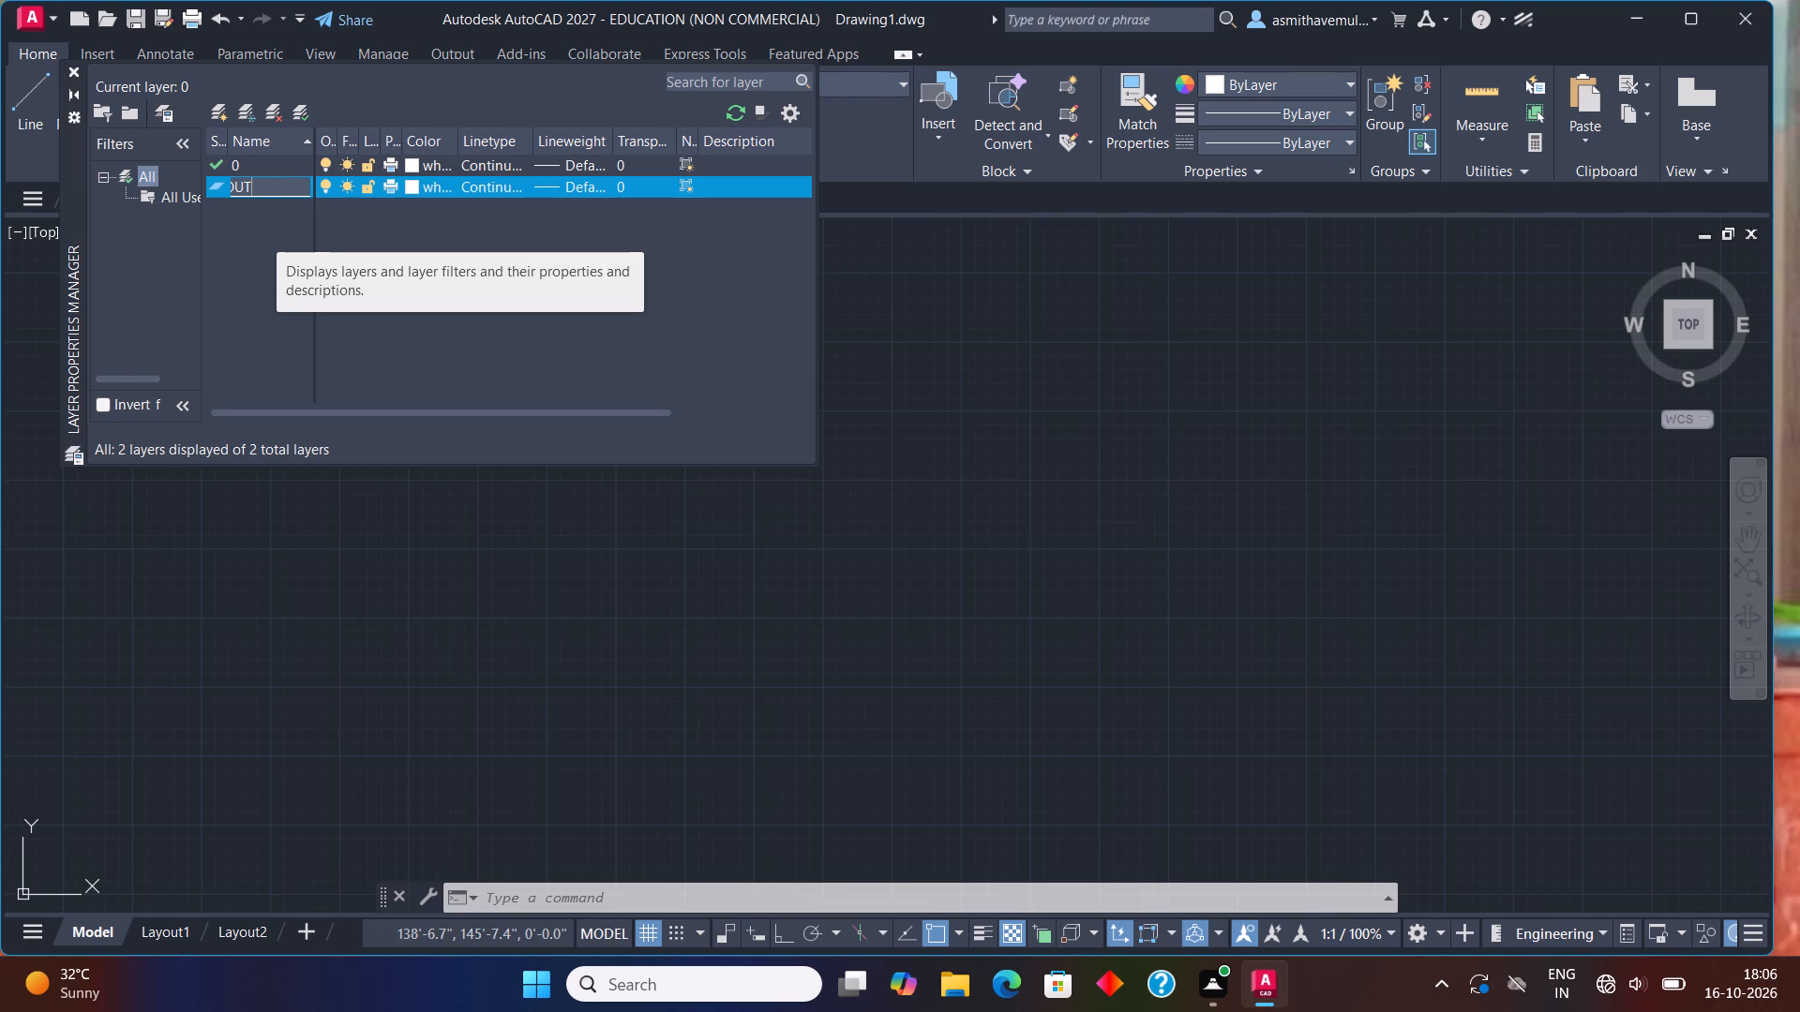
type("ER")
key("space")
type("WALL")
Set the OUTER WALL layer's color to cyan.
left_click(438, 181)
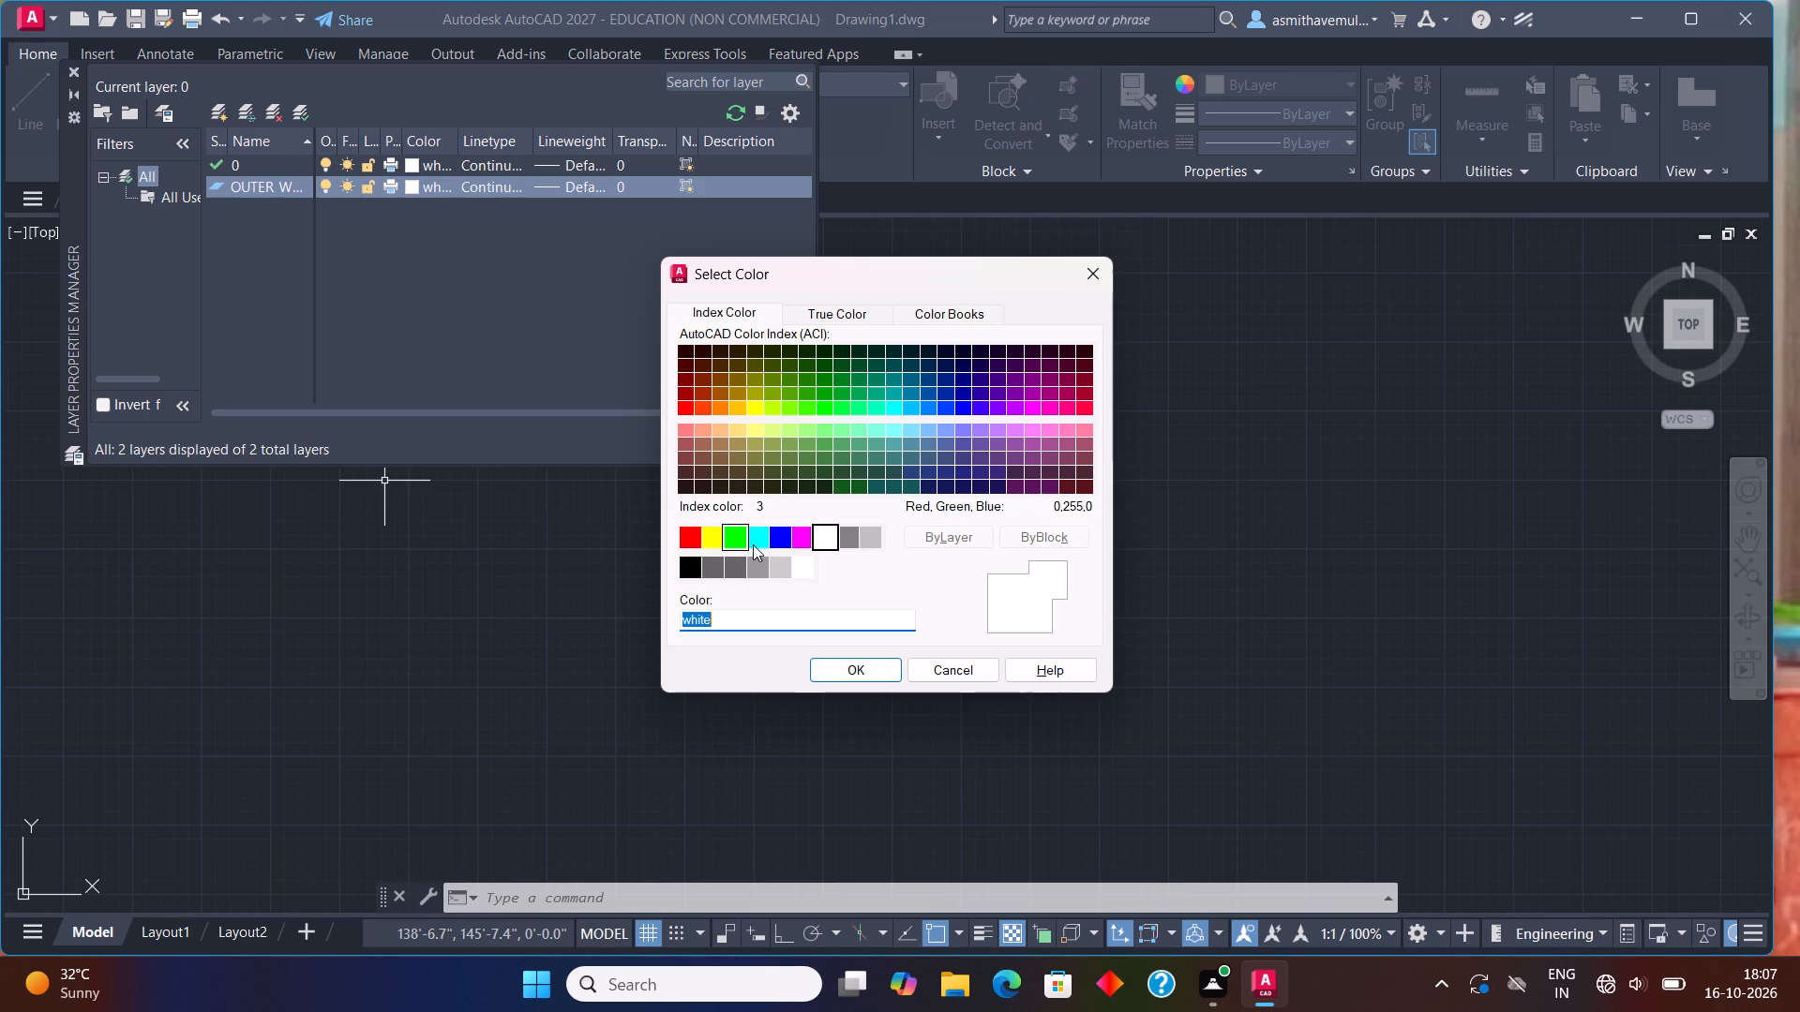
left_click(753, 544)
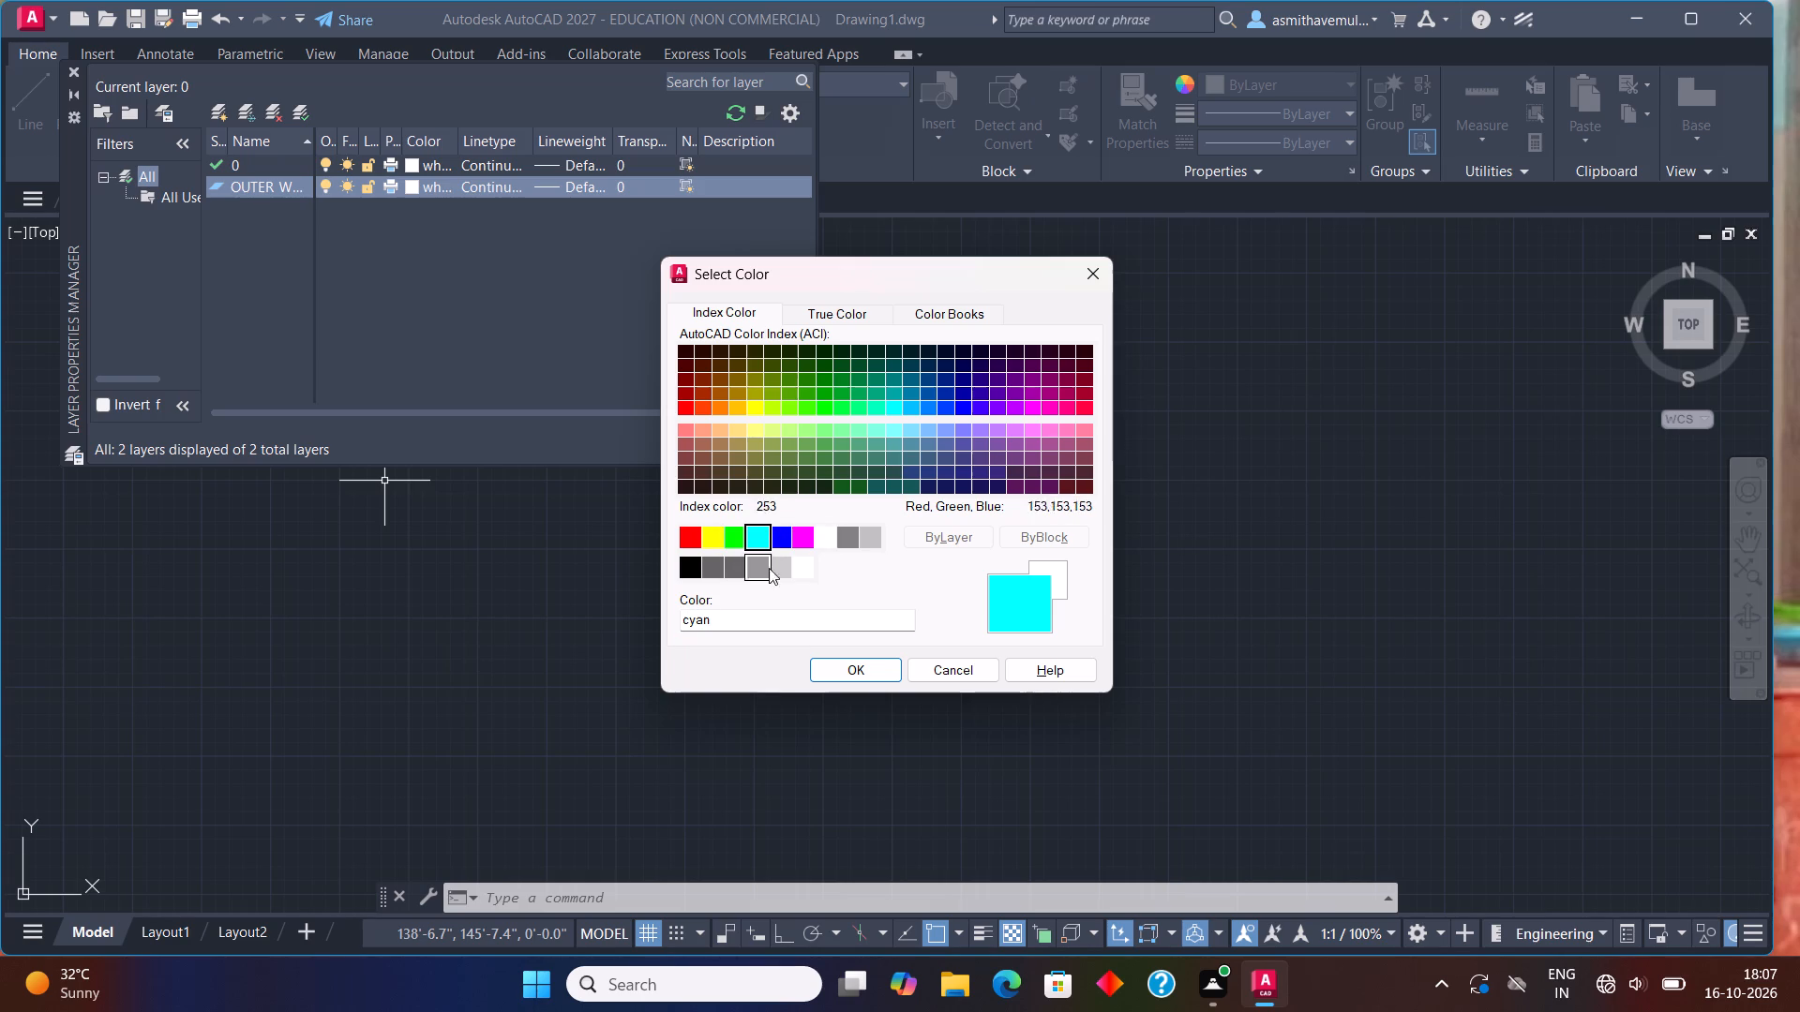
left_click(822, 675)
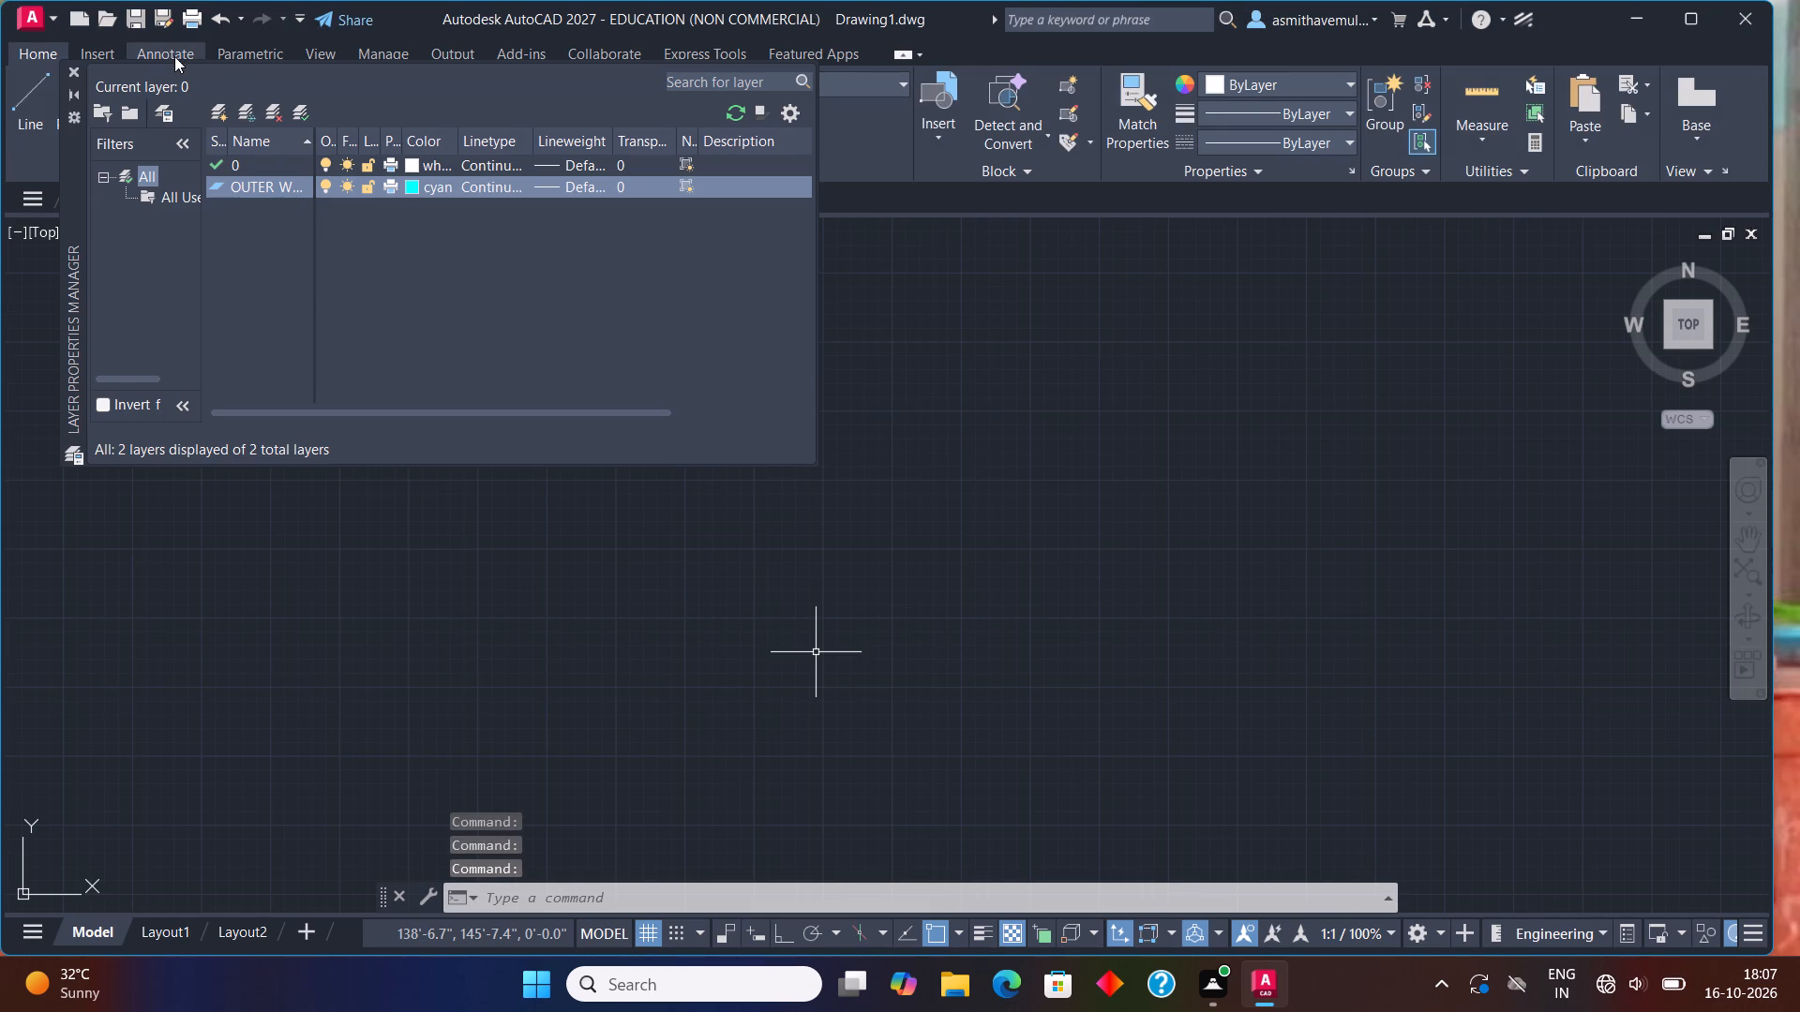
Create another new layer and name it INNER WALL.
left_click(223, 111)
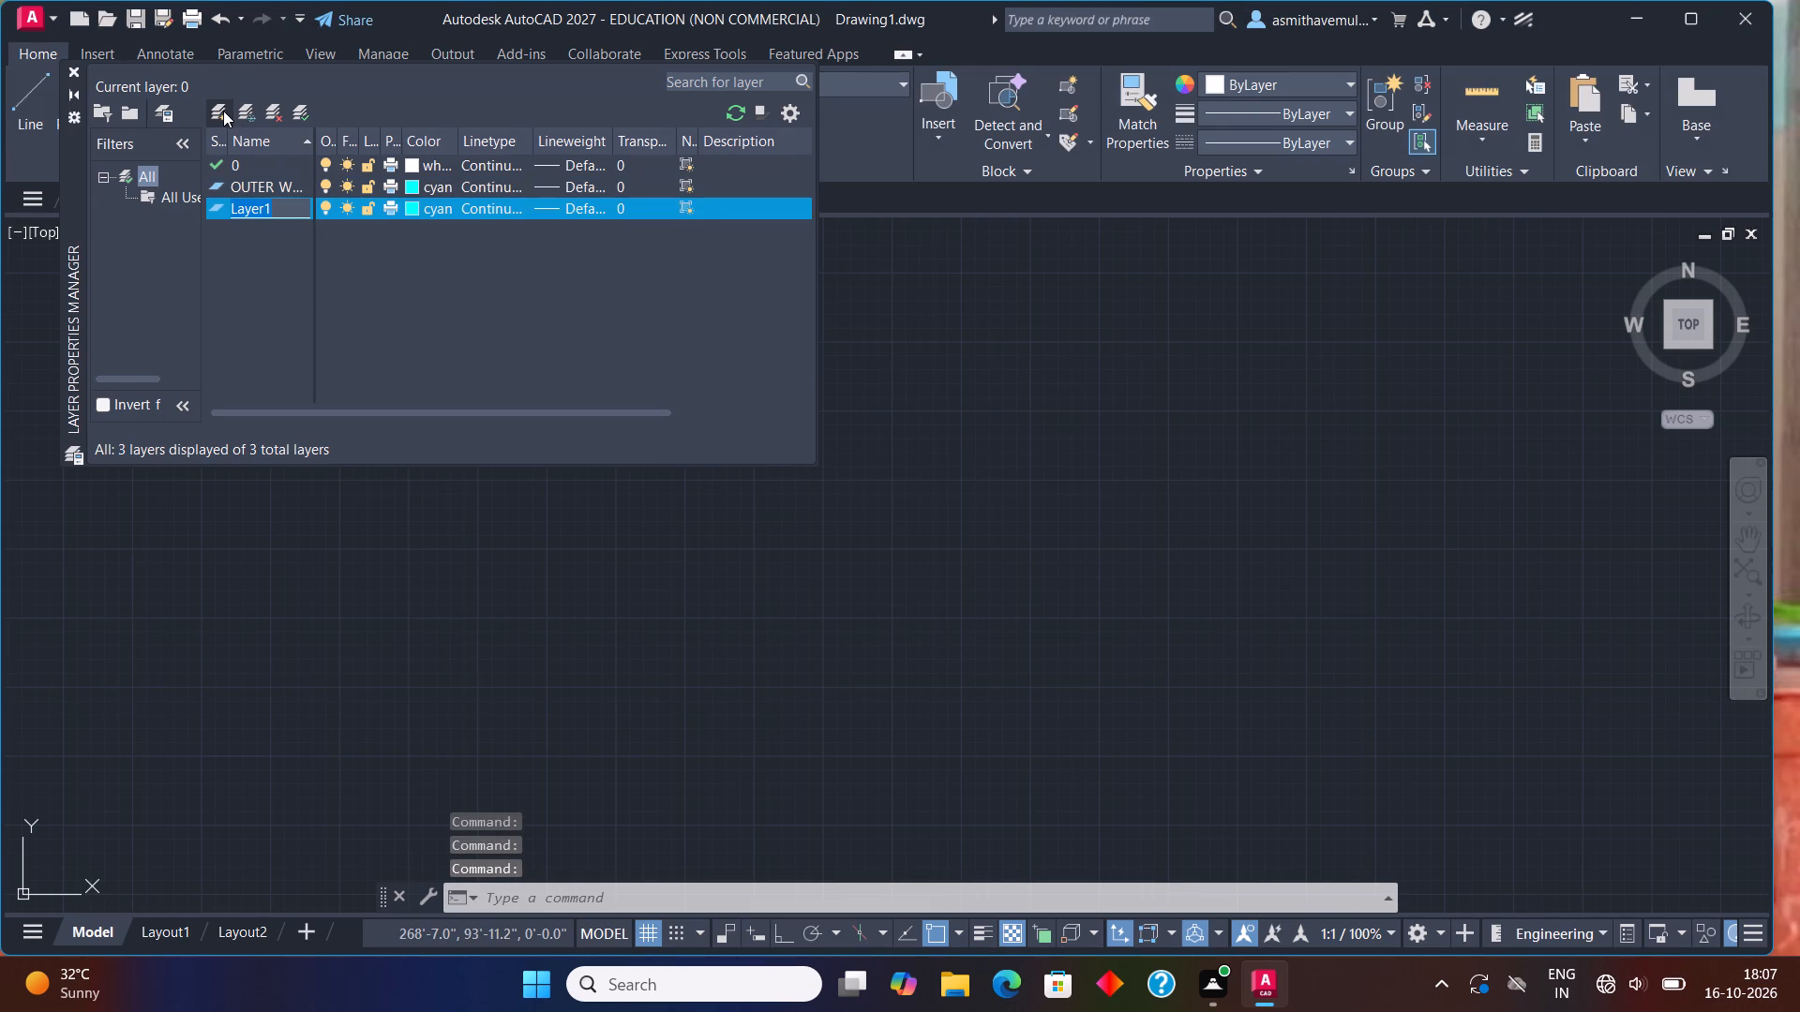
key("BackSpace")
type("INNER")
key("space")
type("WALL")
key("Return")
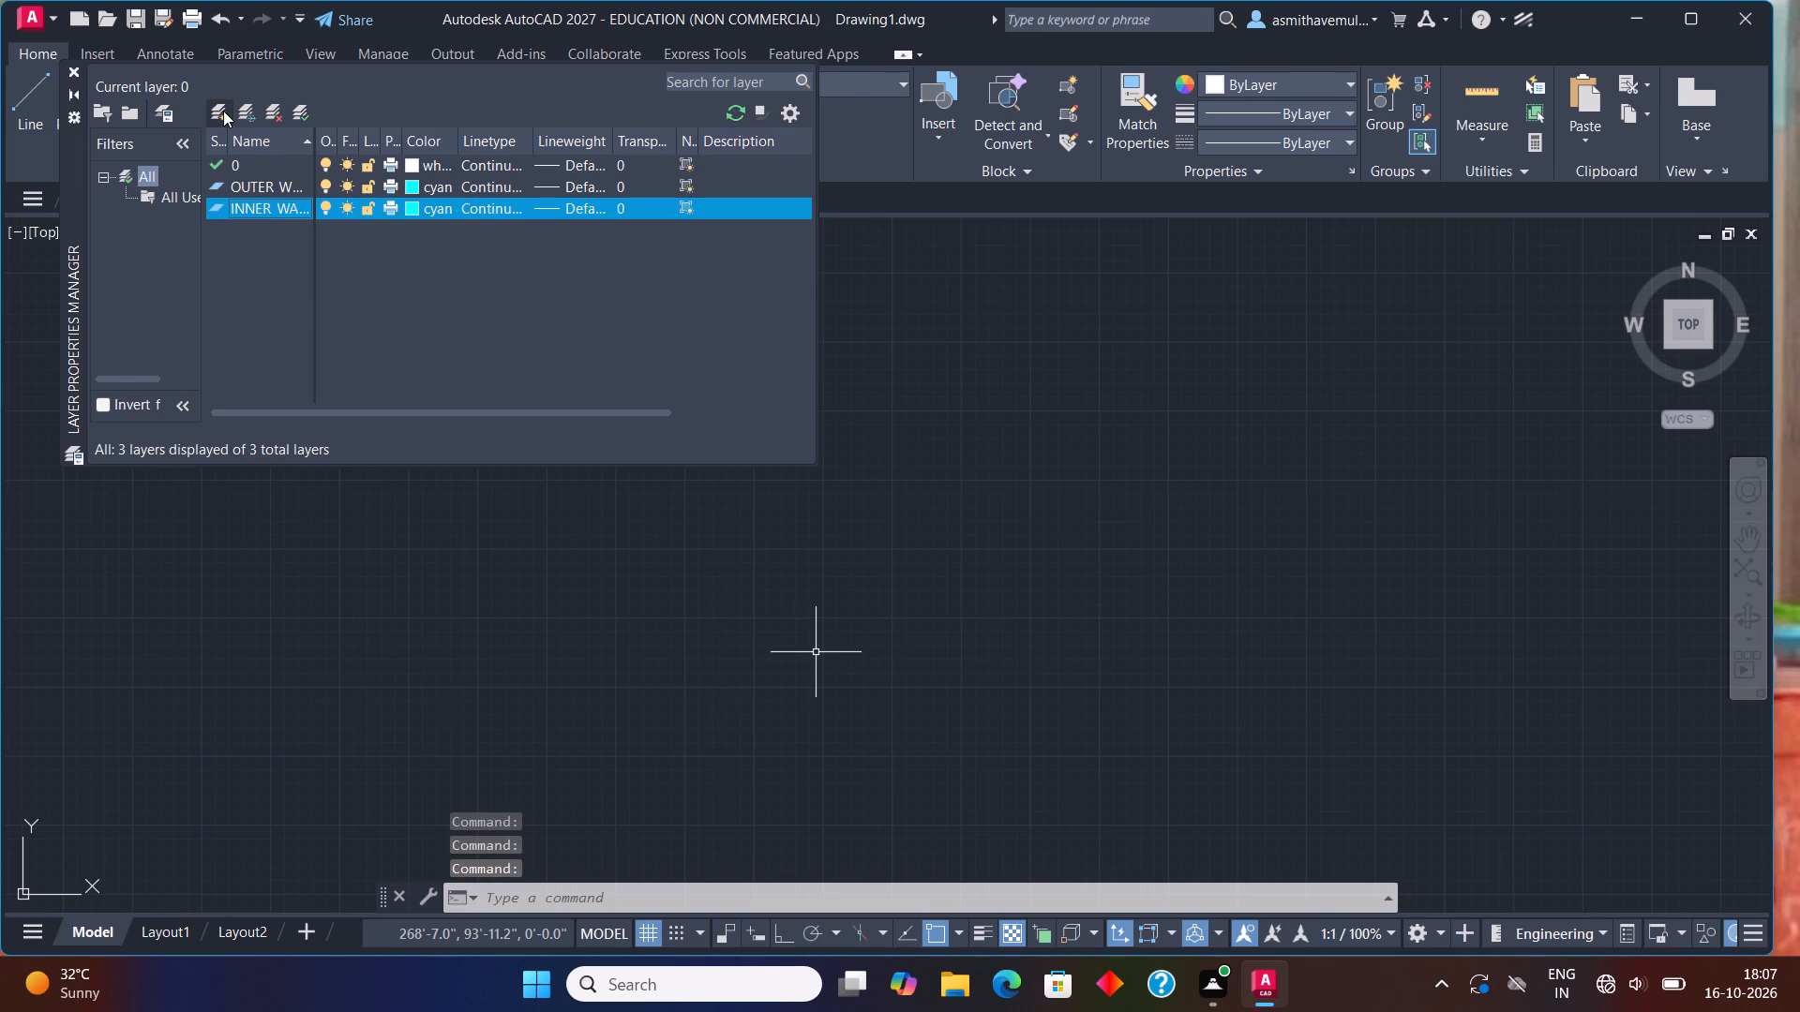
Set the INNER WALL layer's color to yellow.
left_click(437, 206)
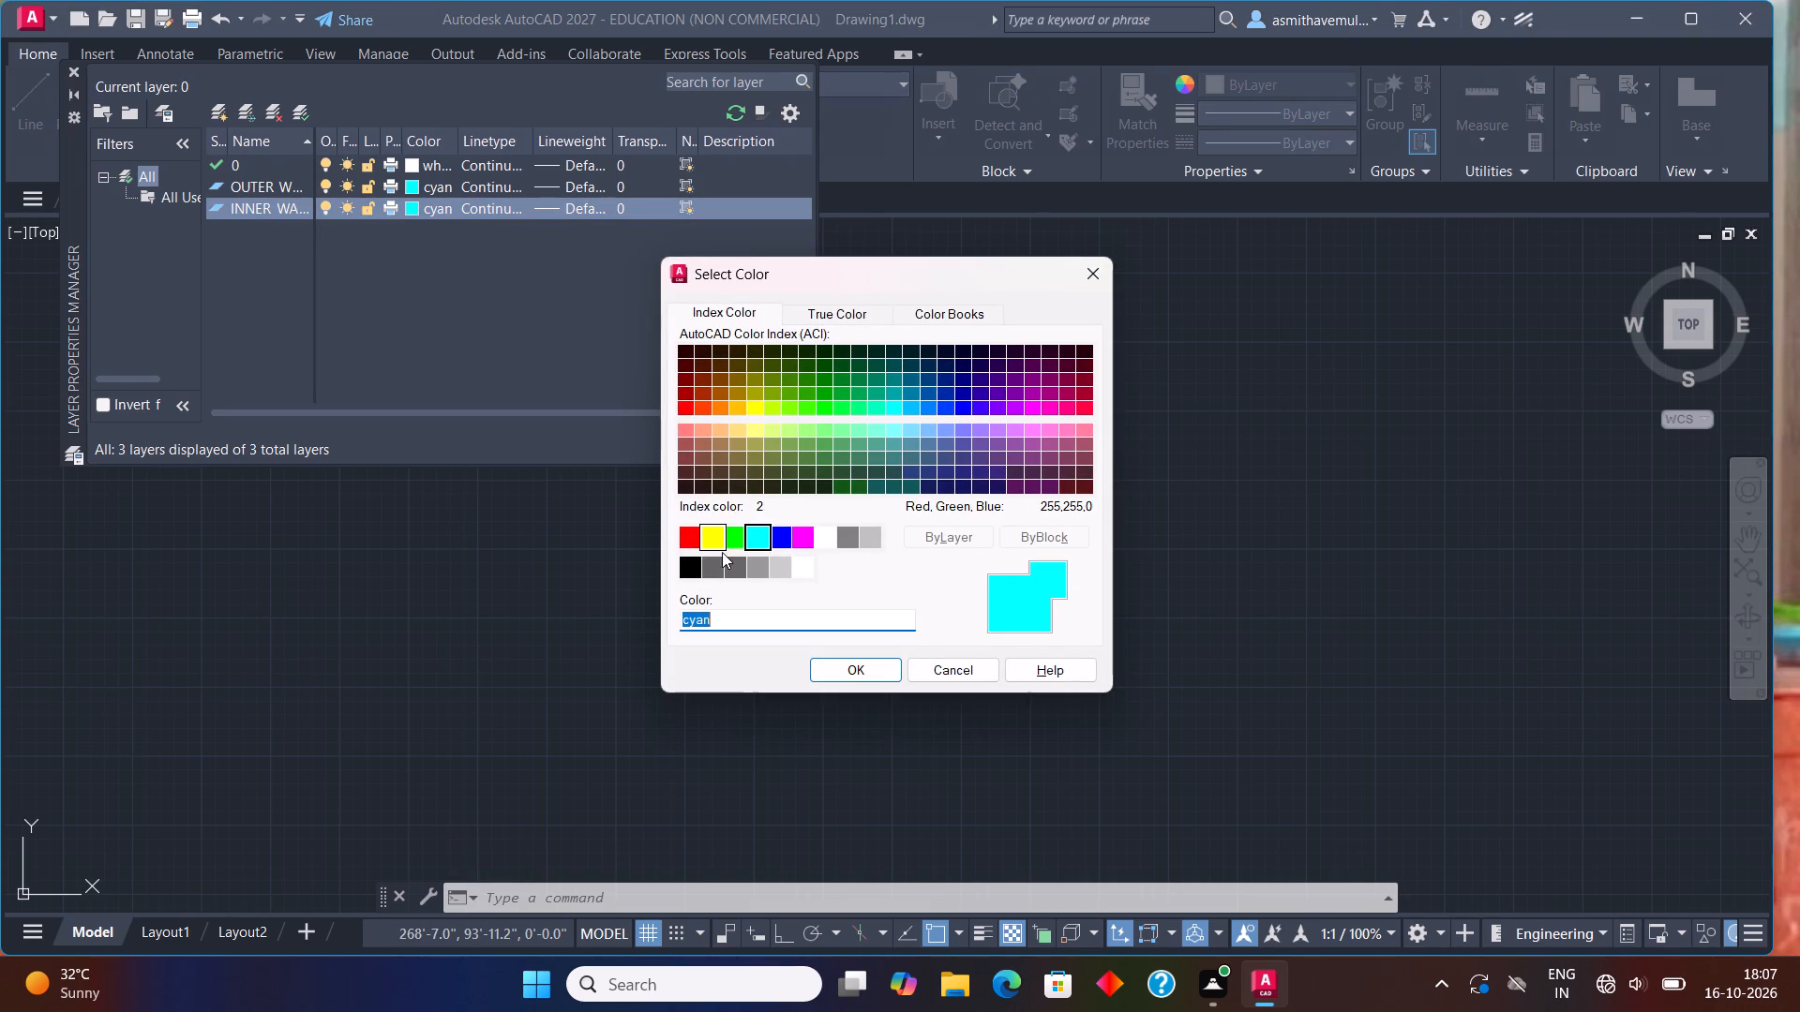
left_click(717, 542)
left_click(822, 676)
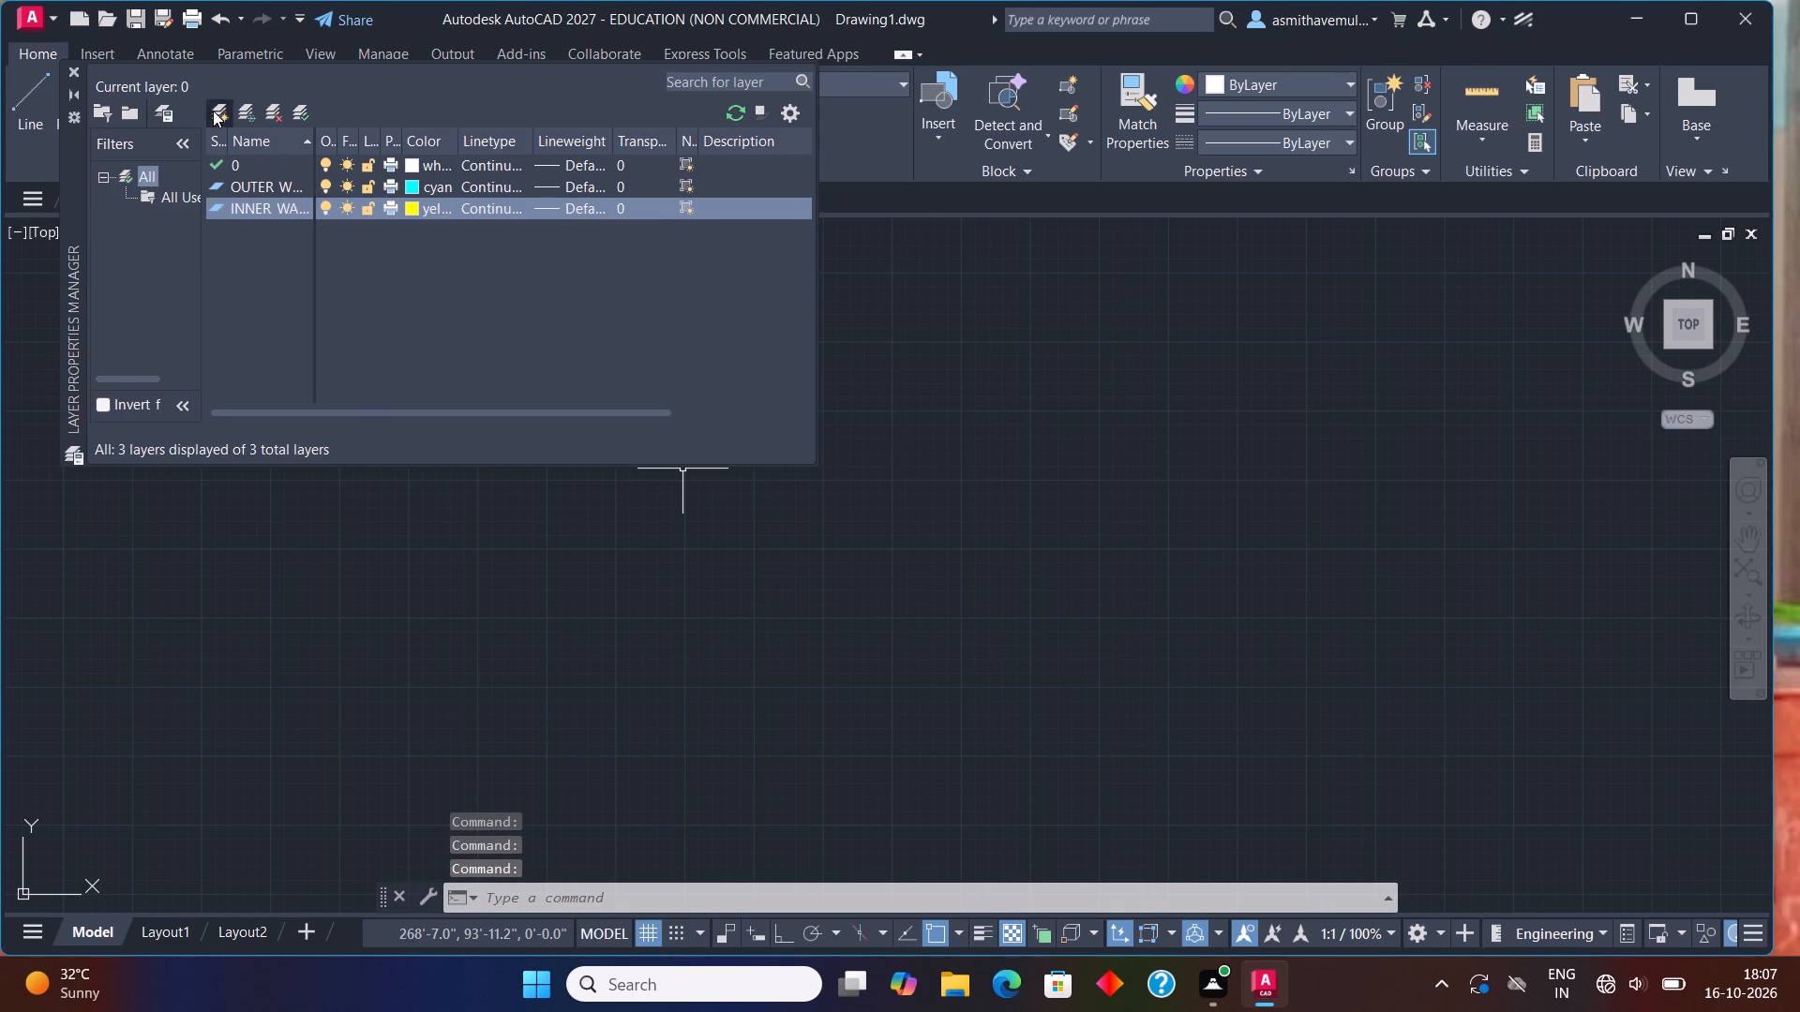
Create a new layer named DOOR and set its color to red.
left_click(213, 111)
key("BackSpace")
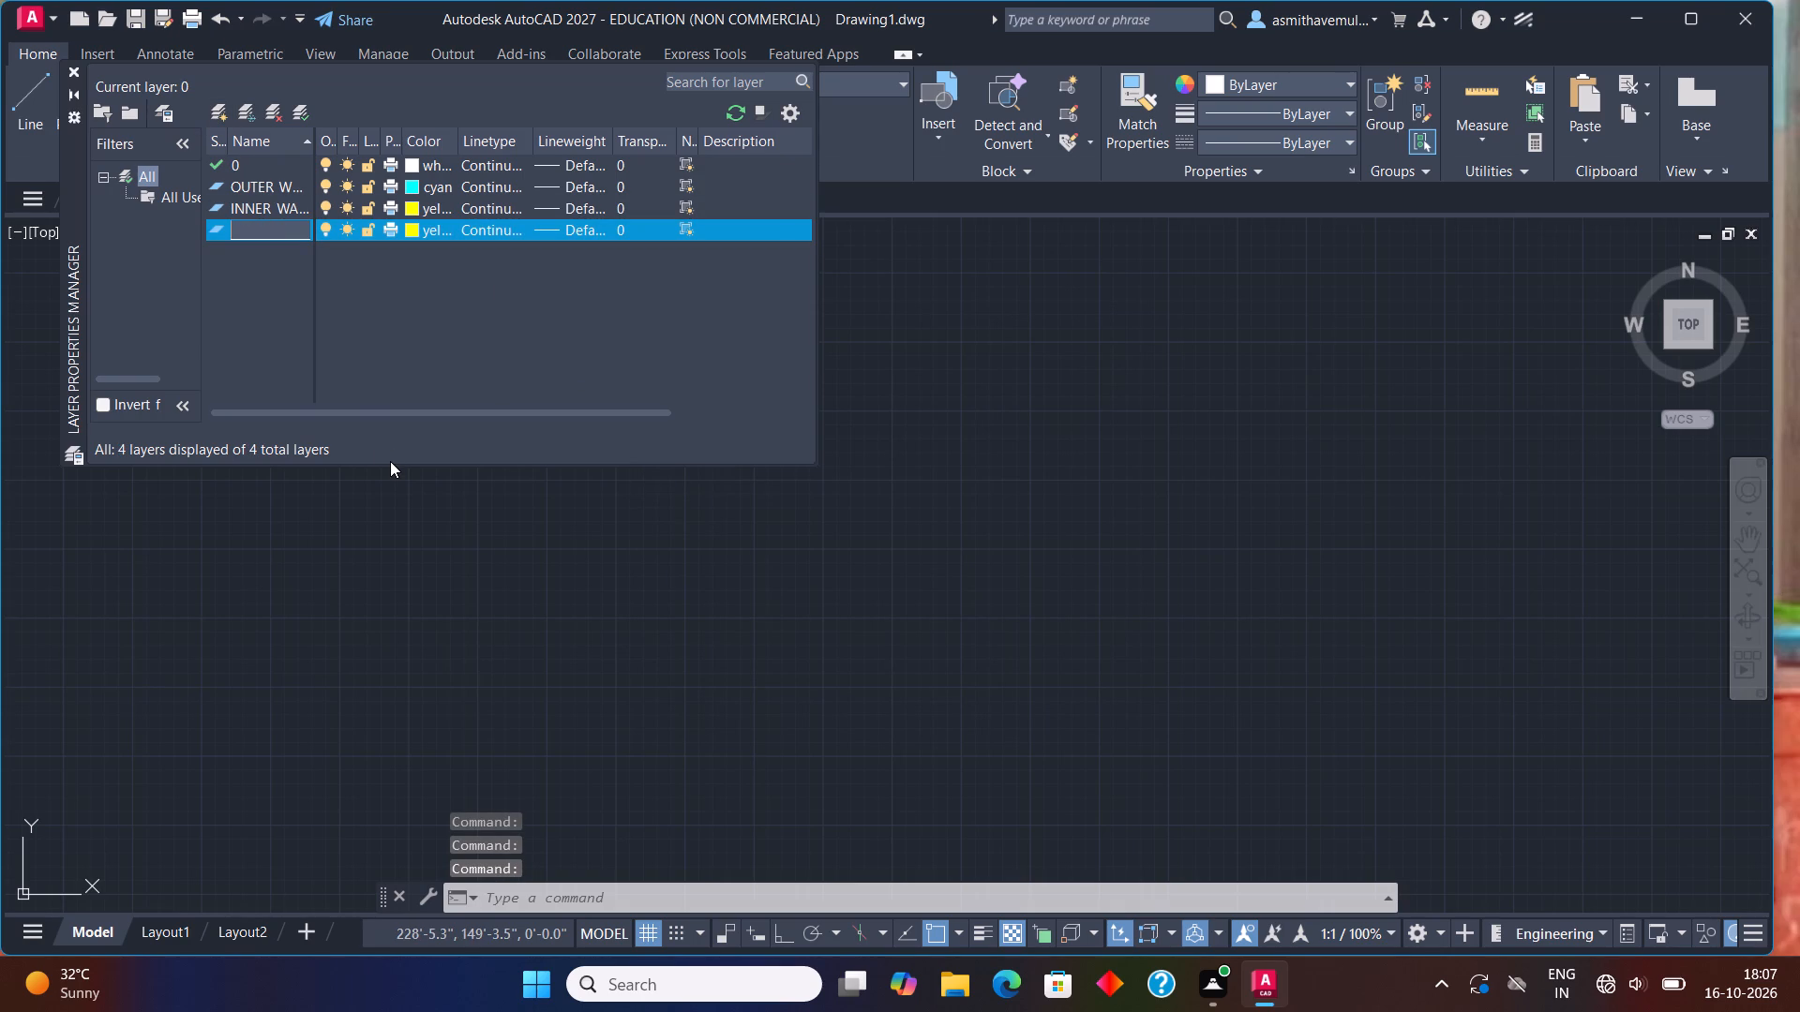
type("DOOR")
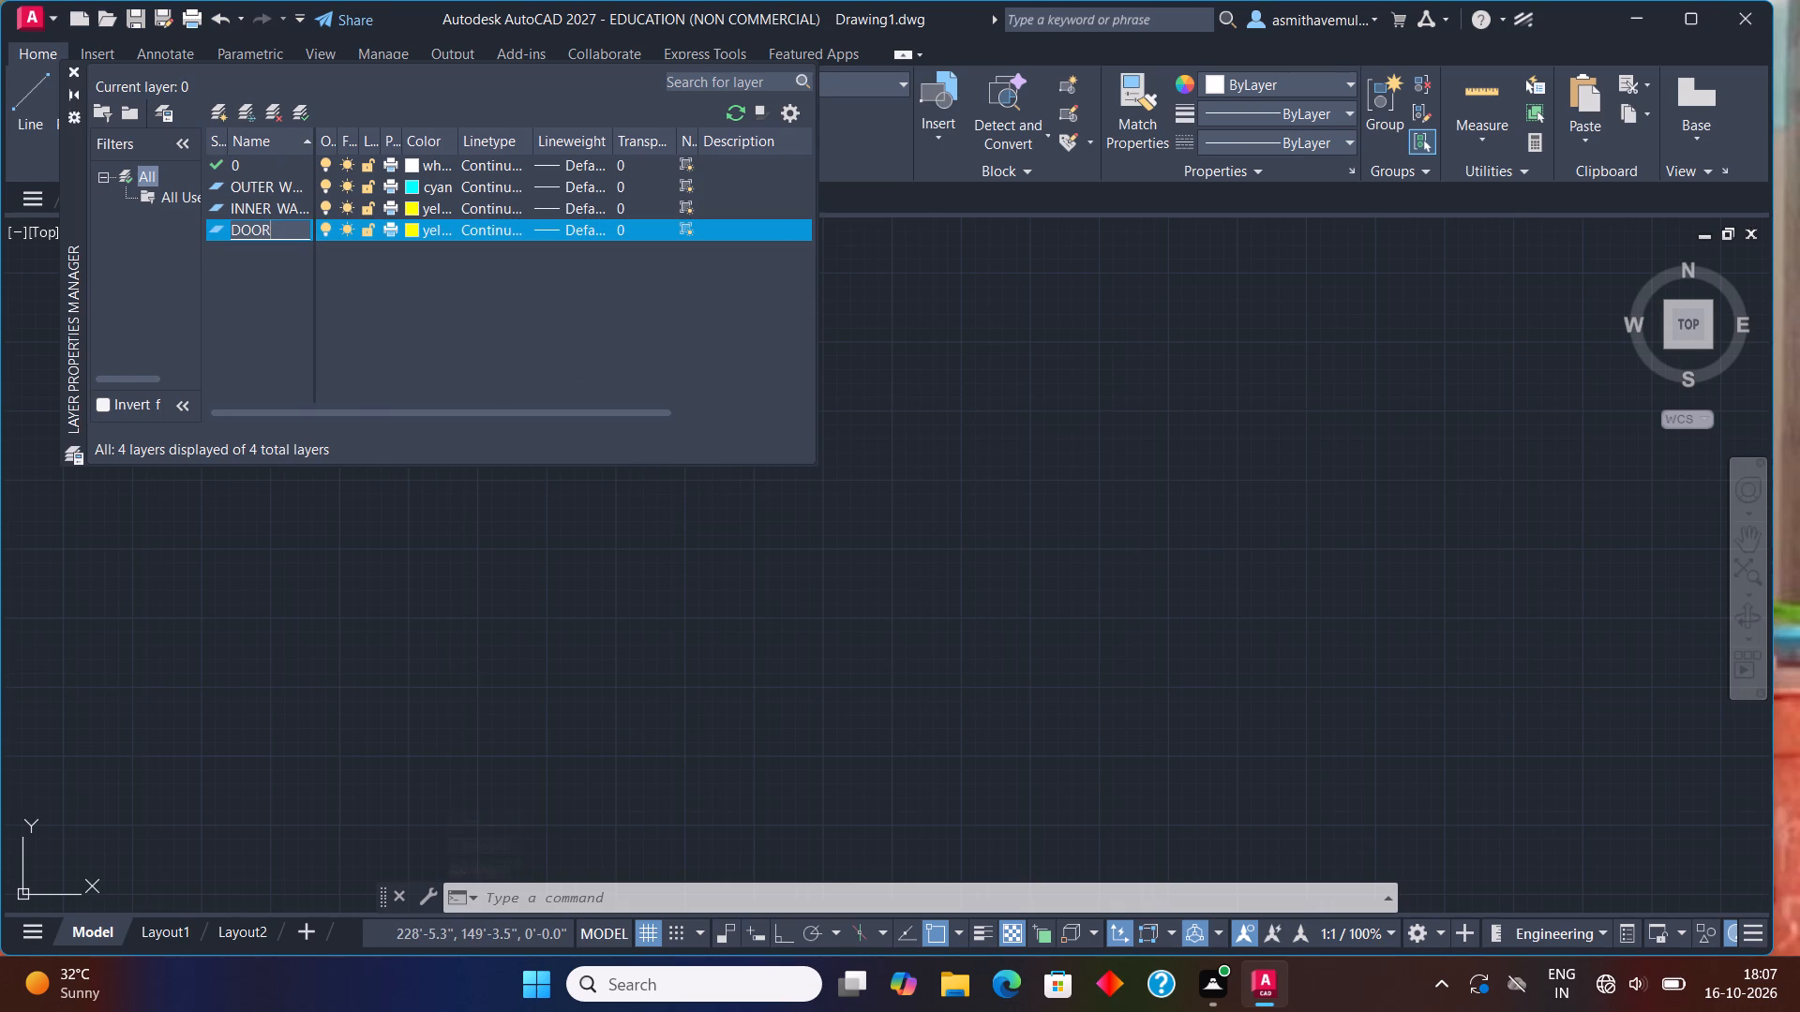
left_click(428, 229)
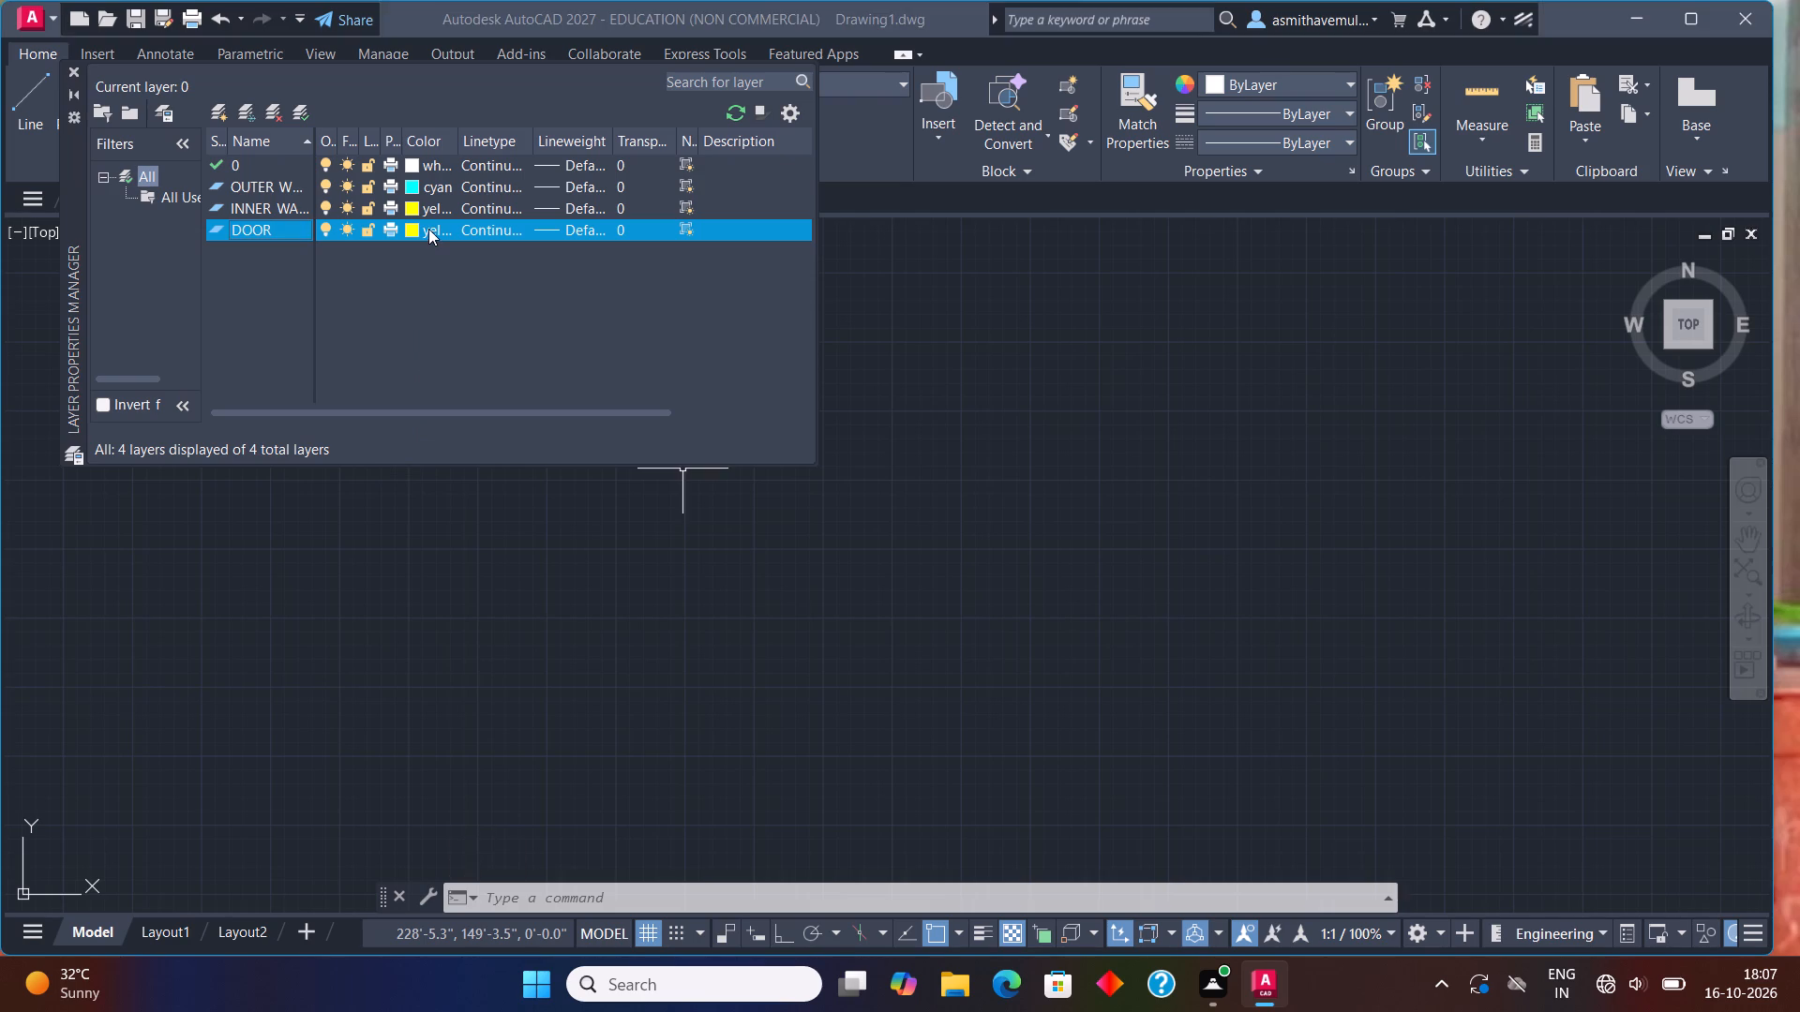
left_click(684, 531)
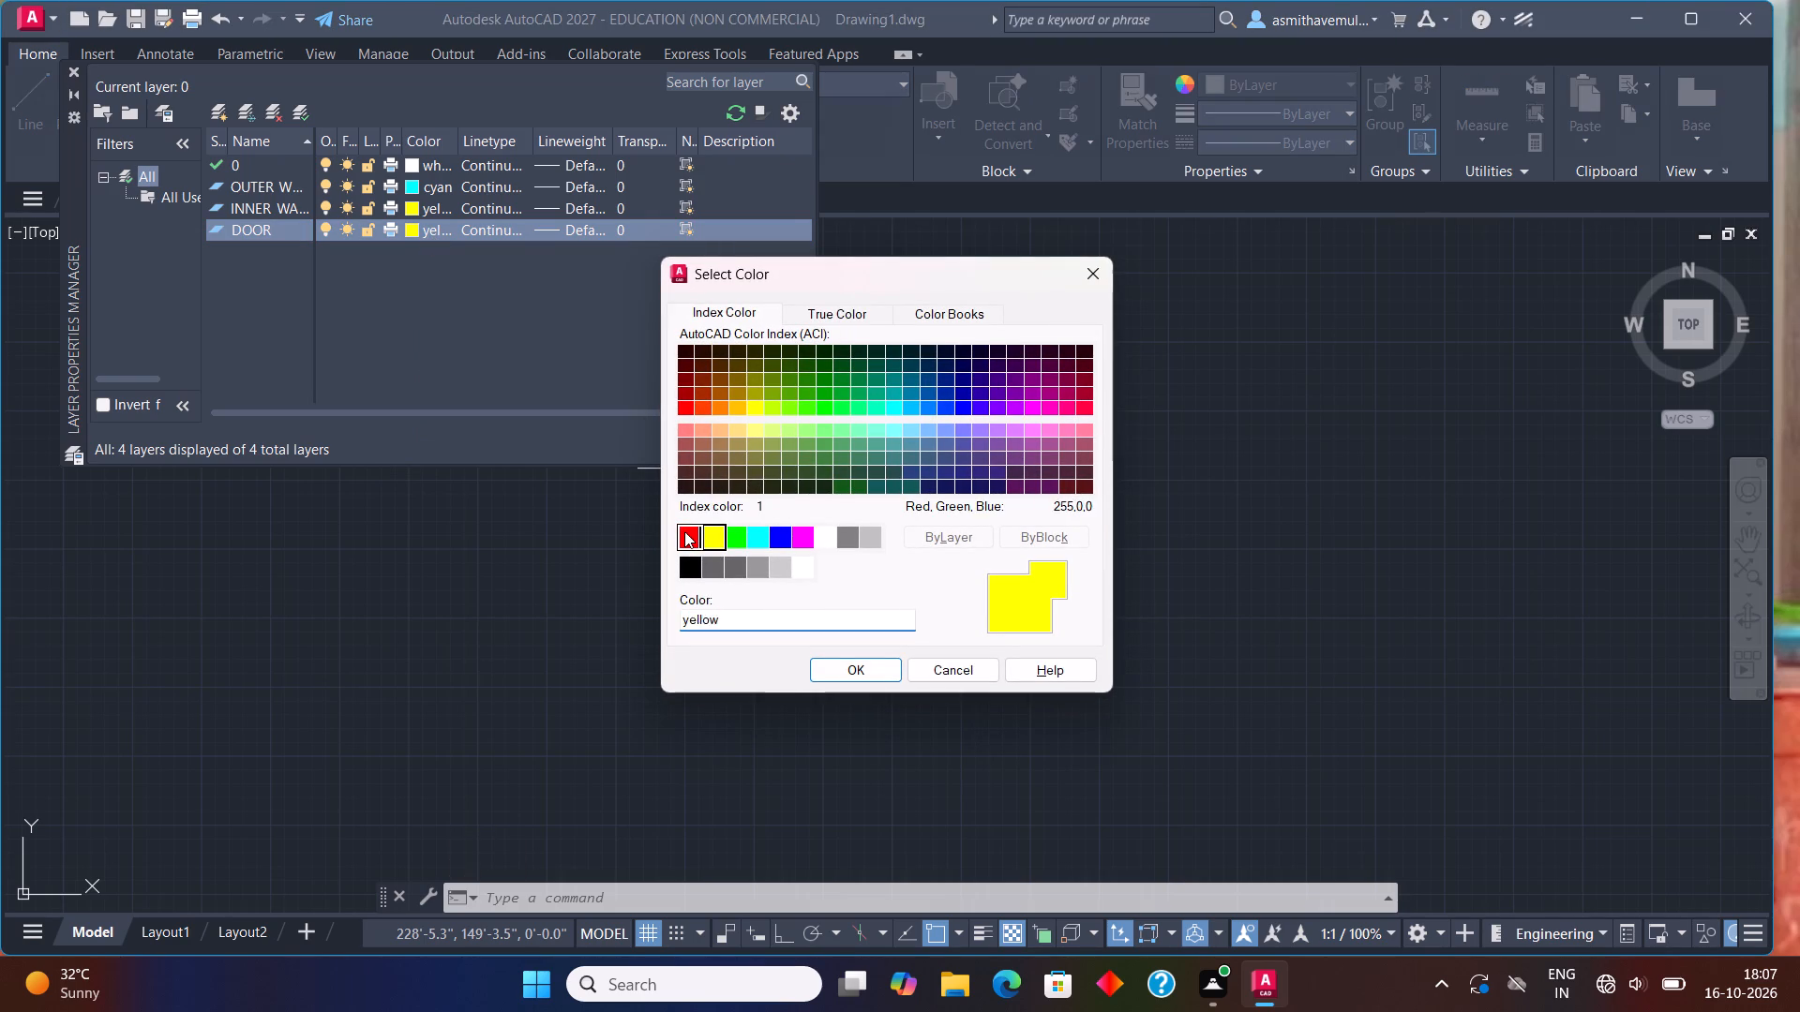
left_click(846, 664)
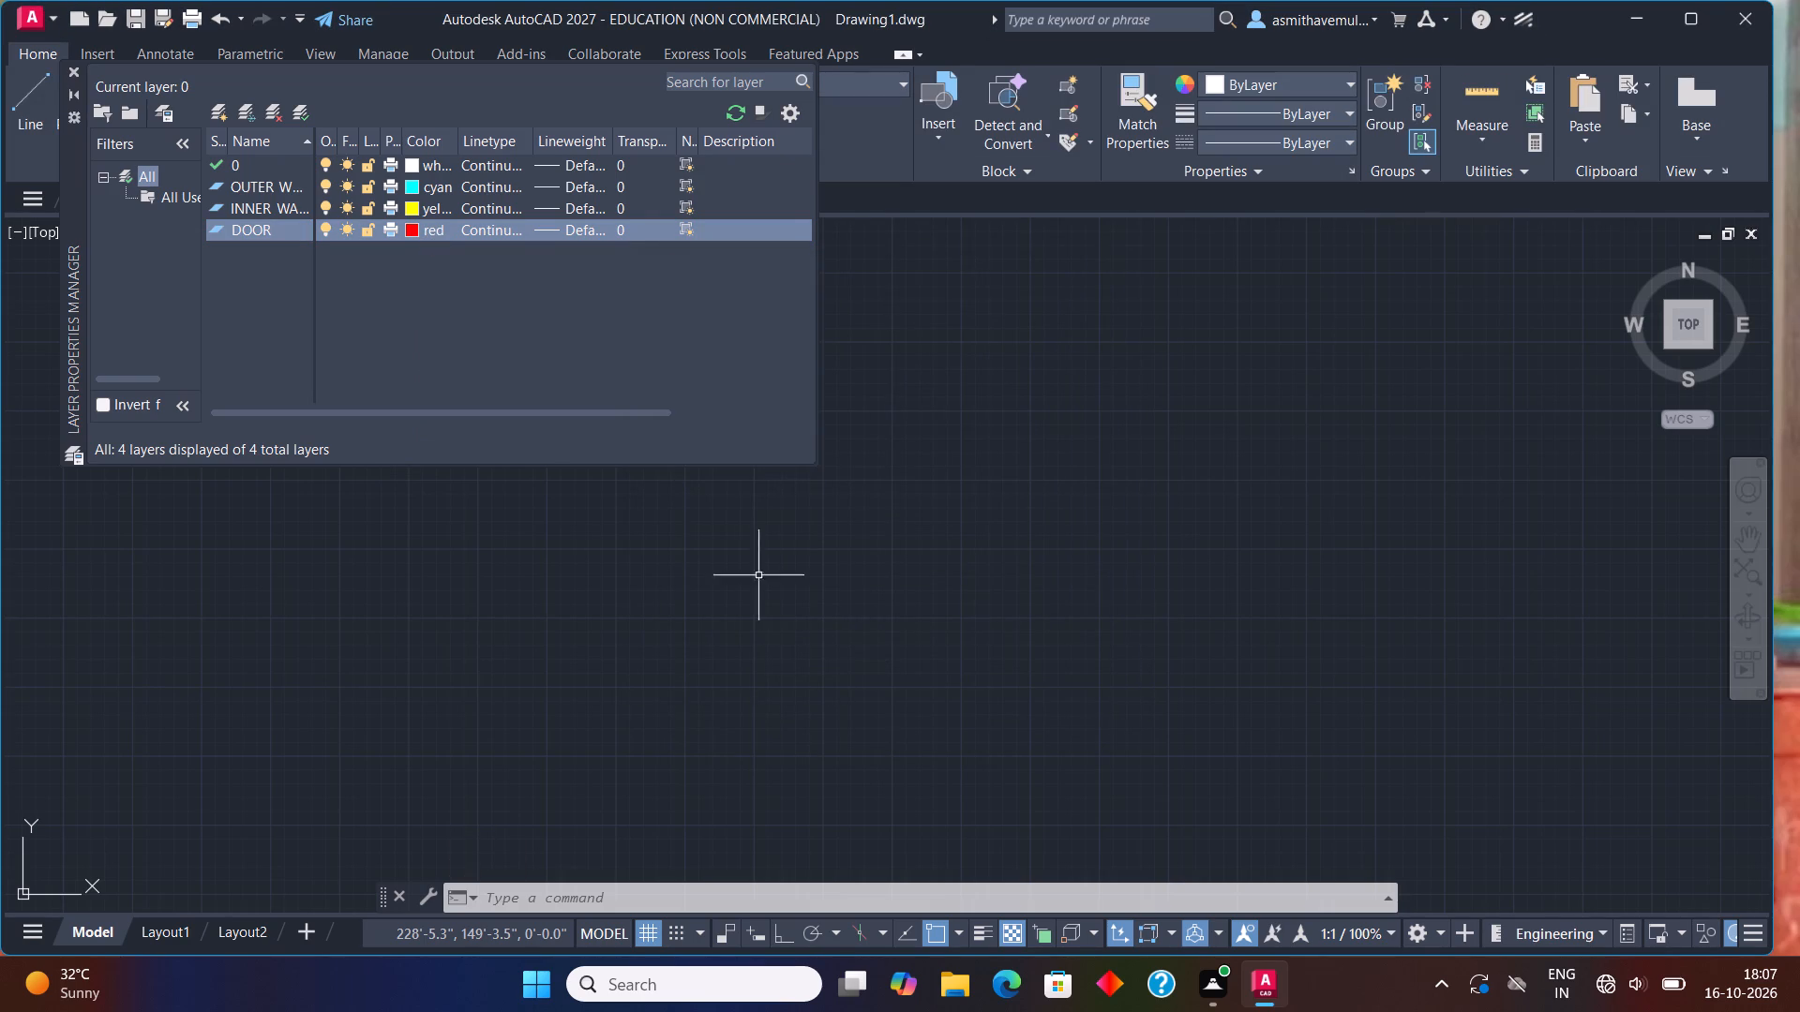
Create a new layer named WINDOW and set its color to blue.
left_click(217, 112)
key("BackSpace")
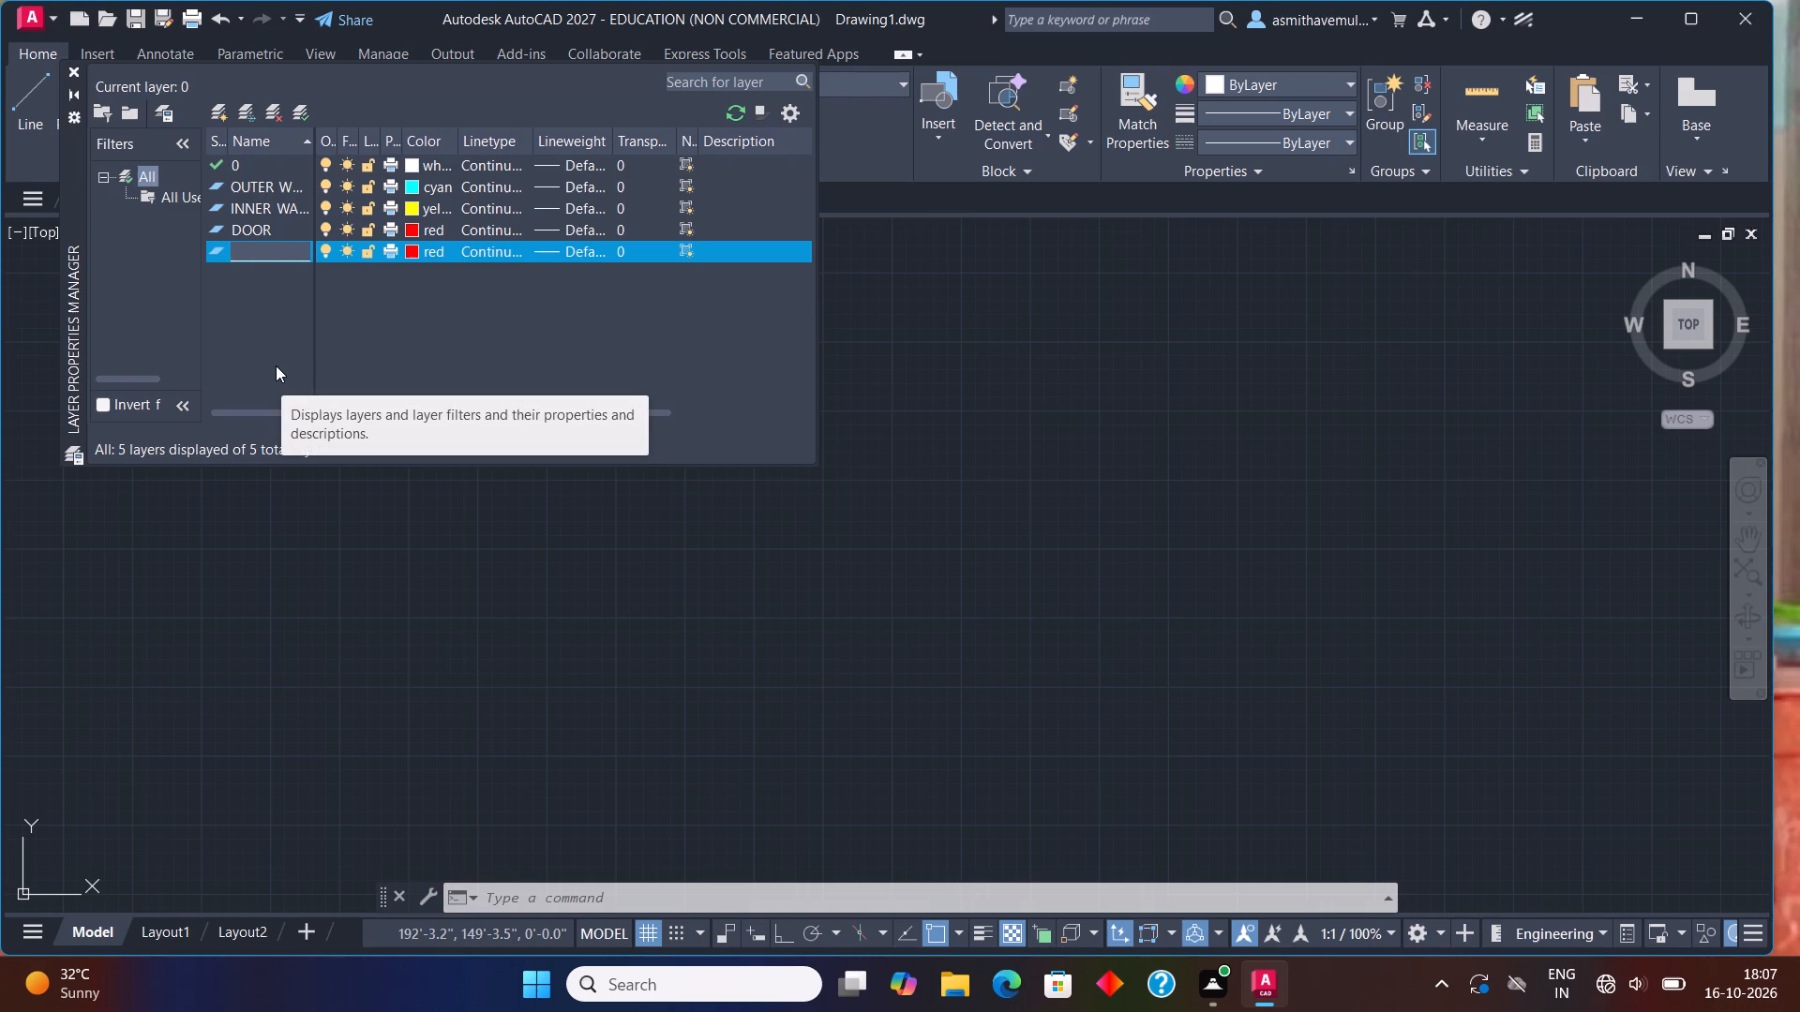
type("WINDOW")
left_click(405, 244)
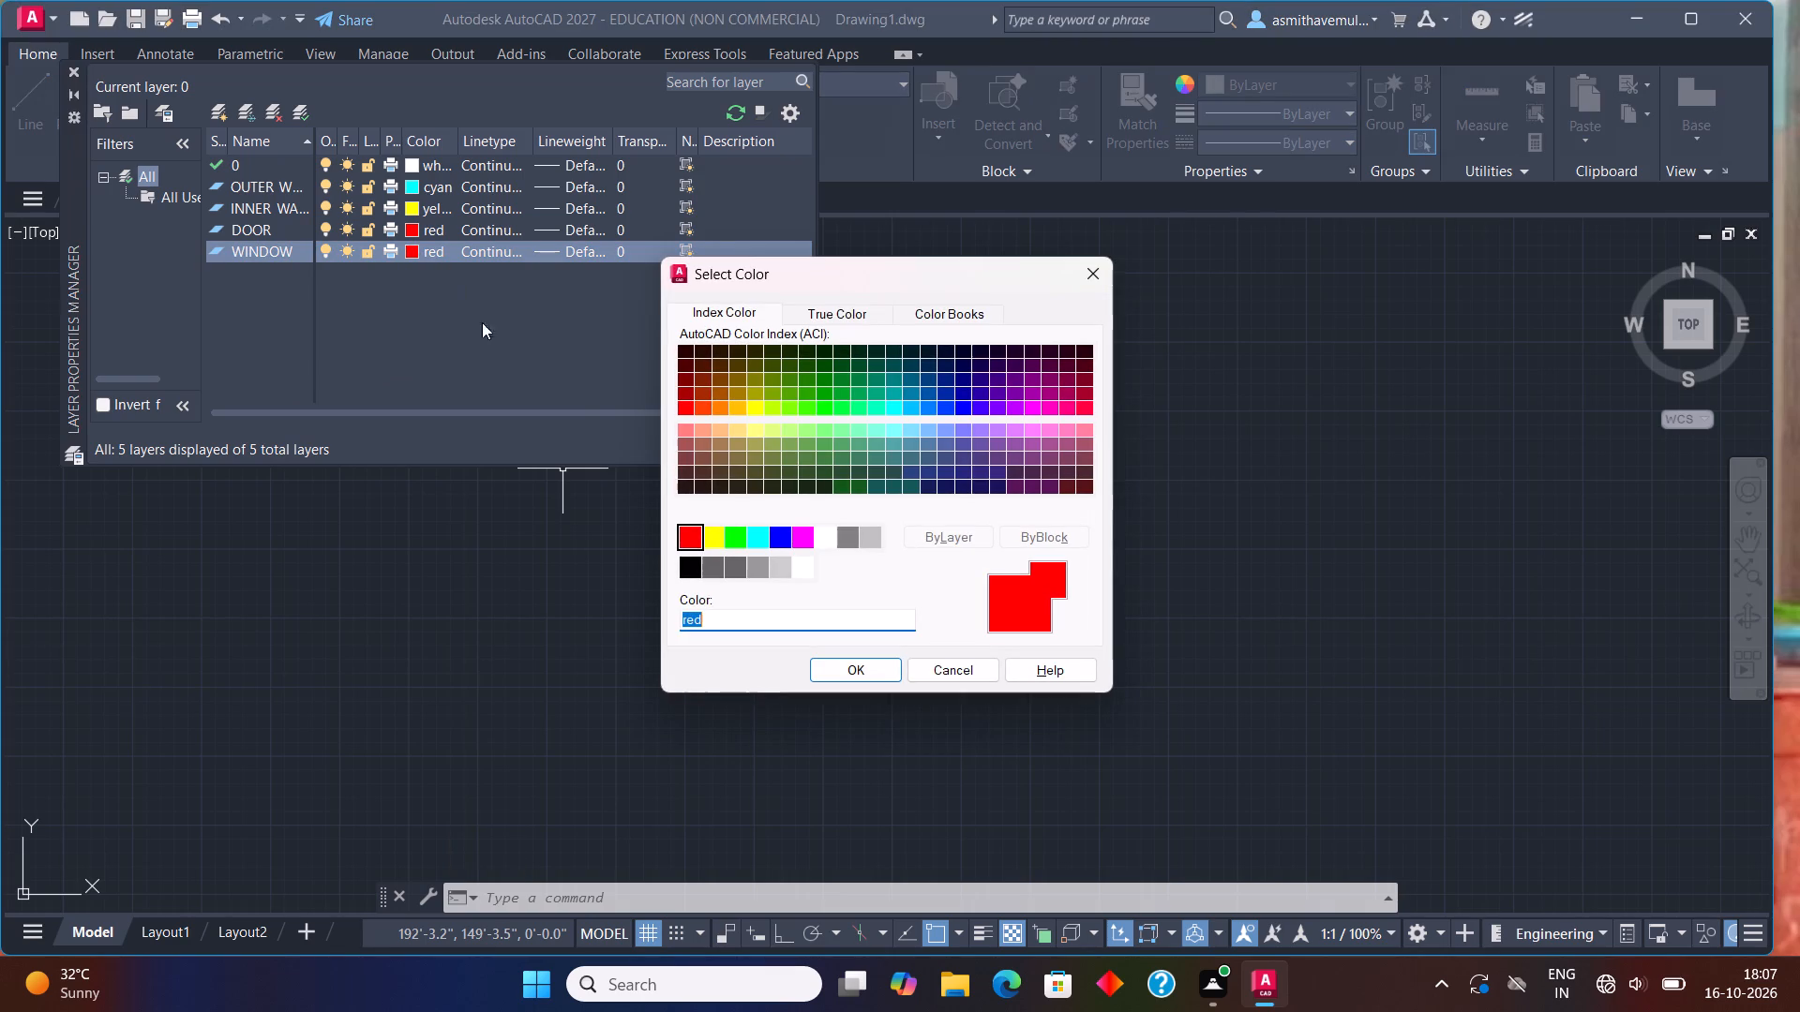
left_click(781, 536)
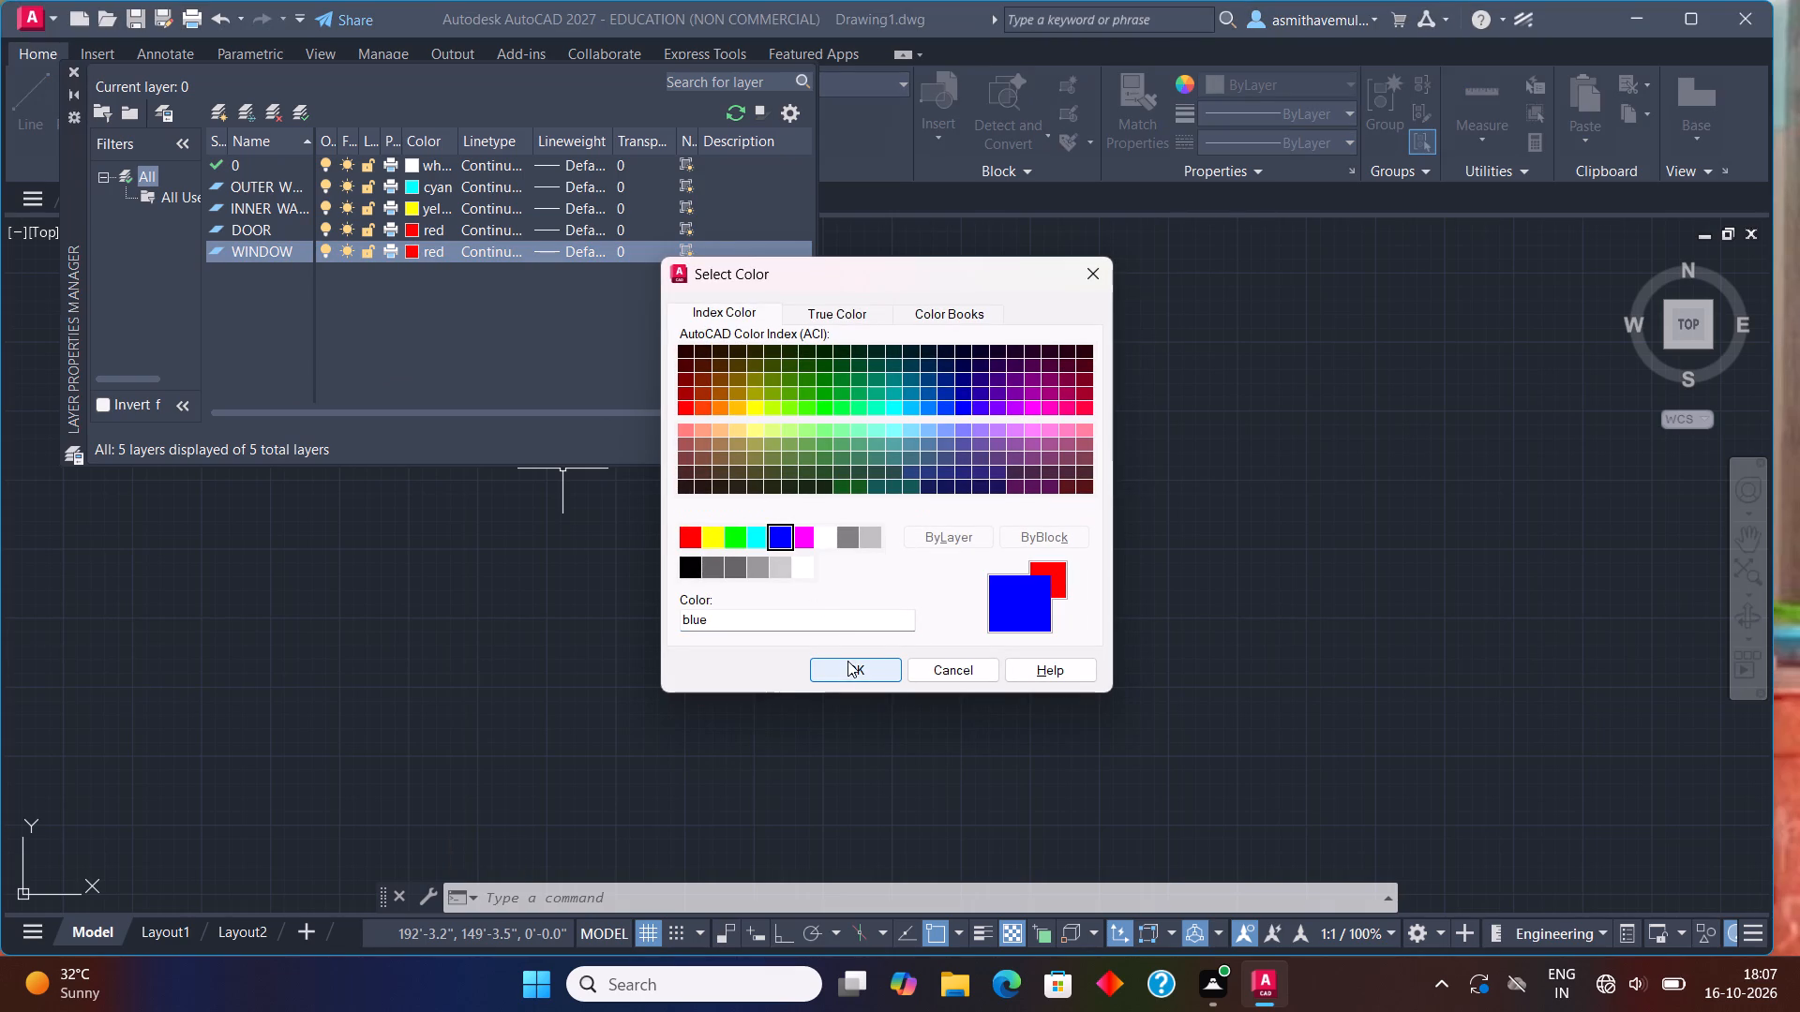
left_click(847, 662)
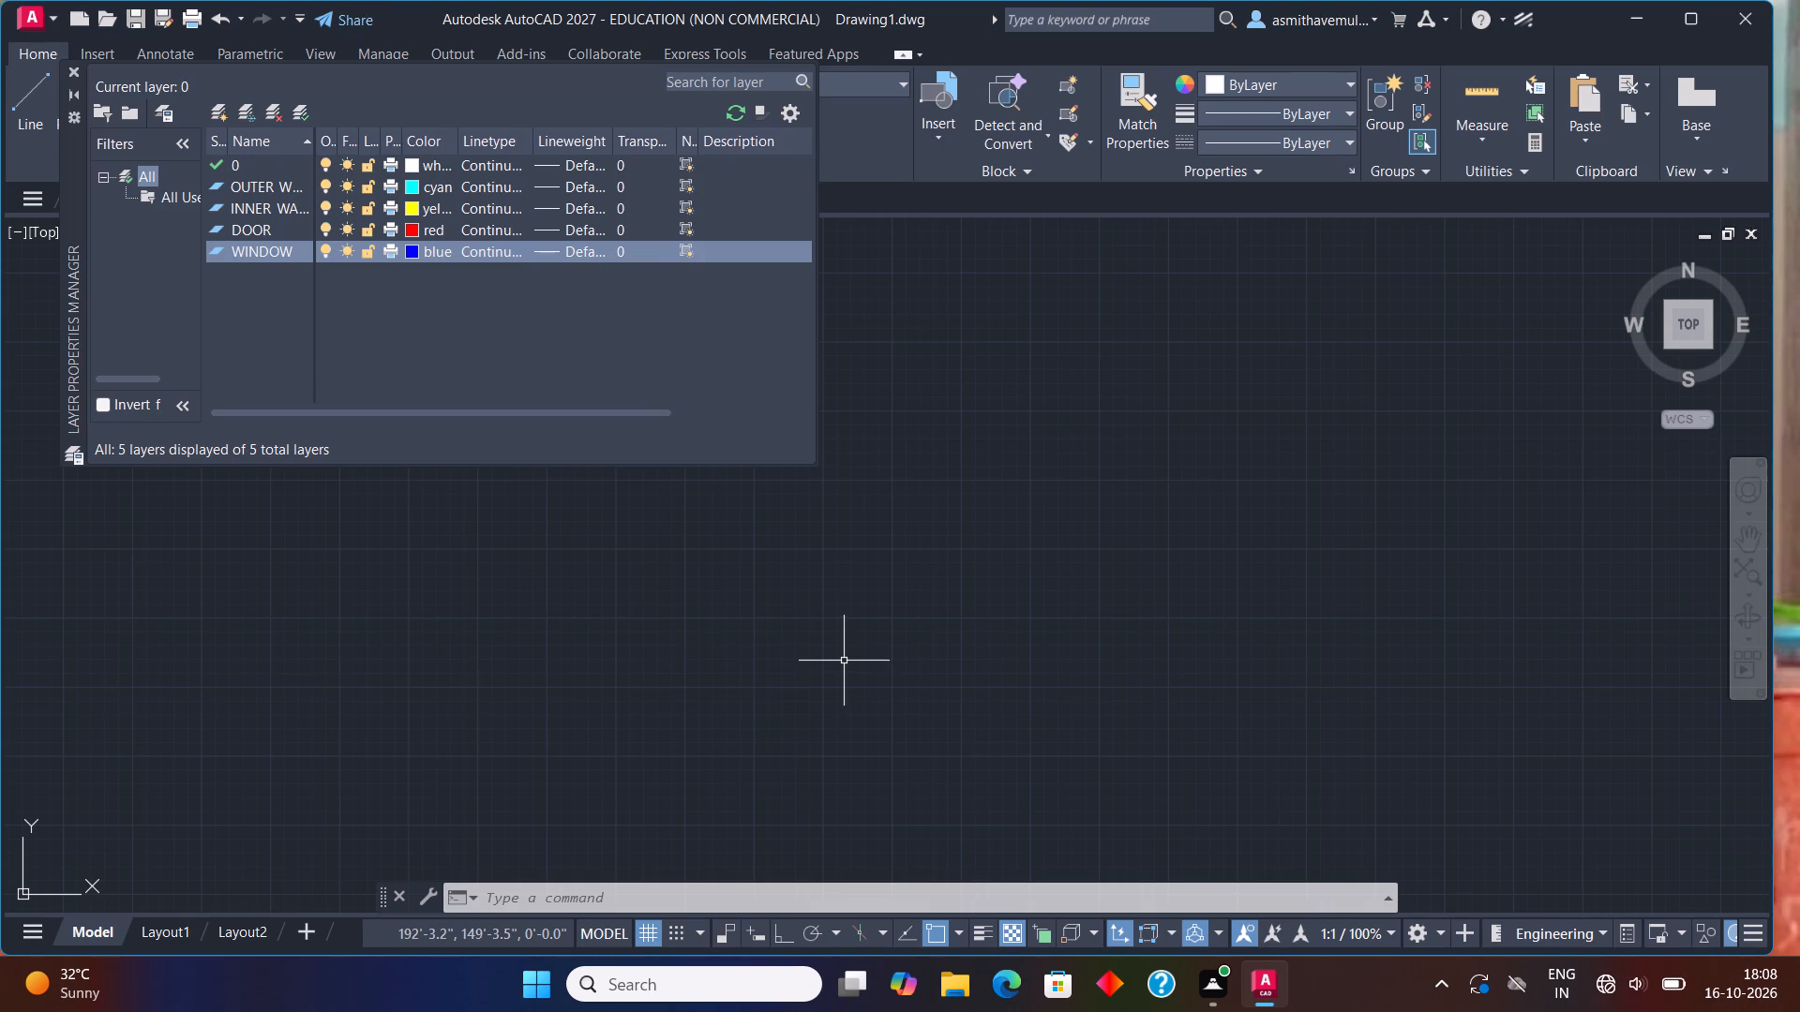
Create another new layer and name it FURNITURE.
left_click(214, 113)
key("BackSpace")
key("f")
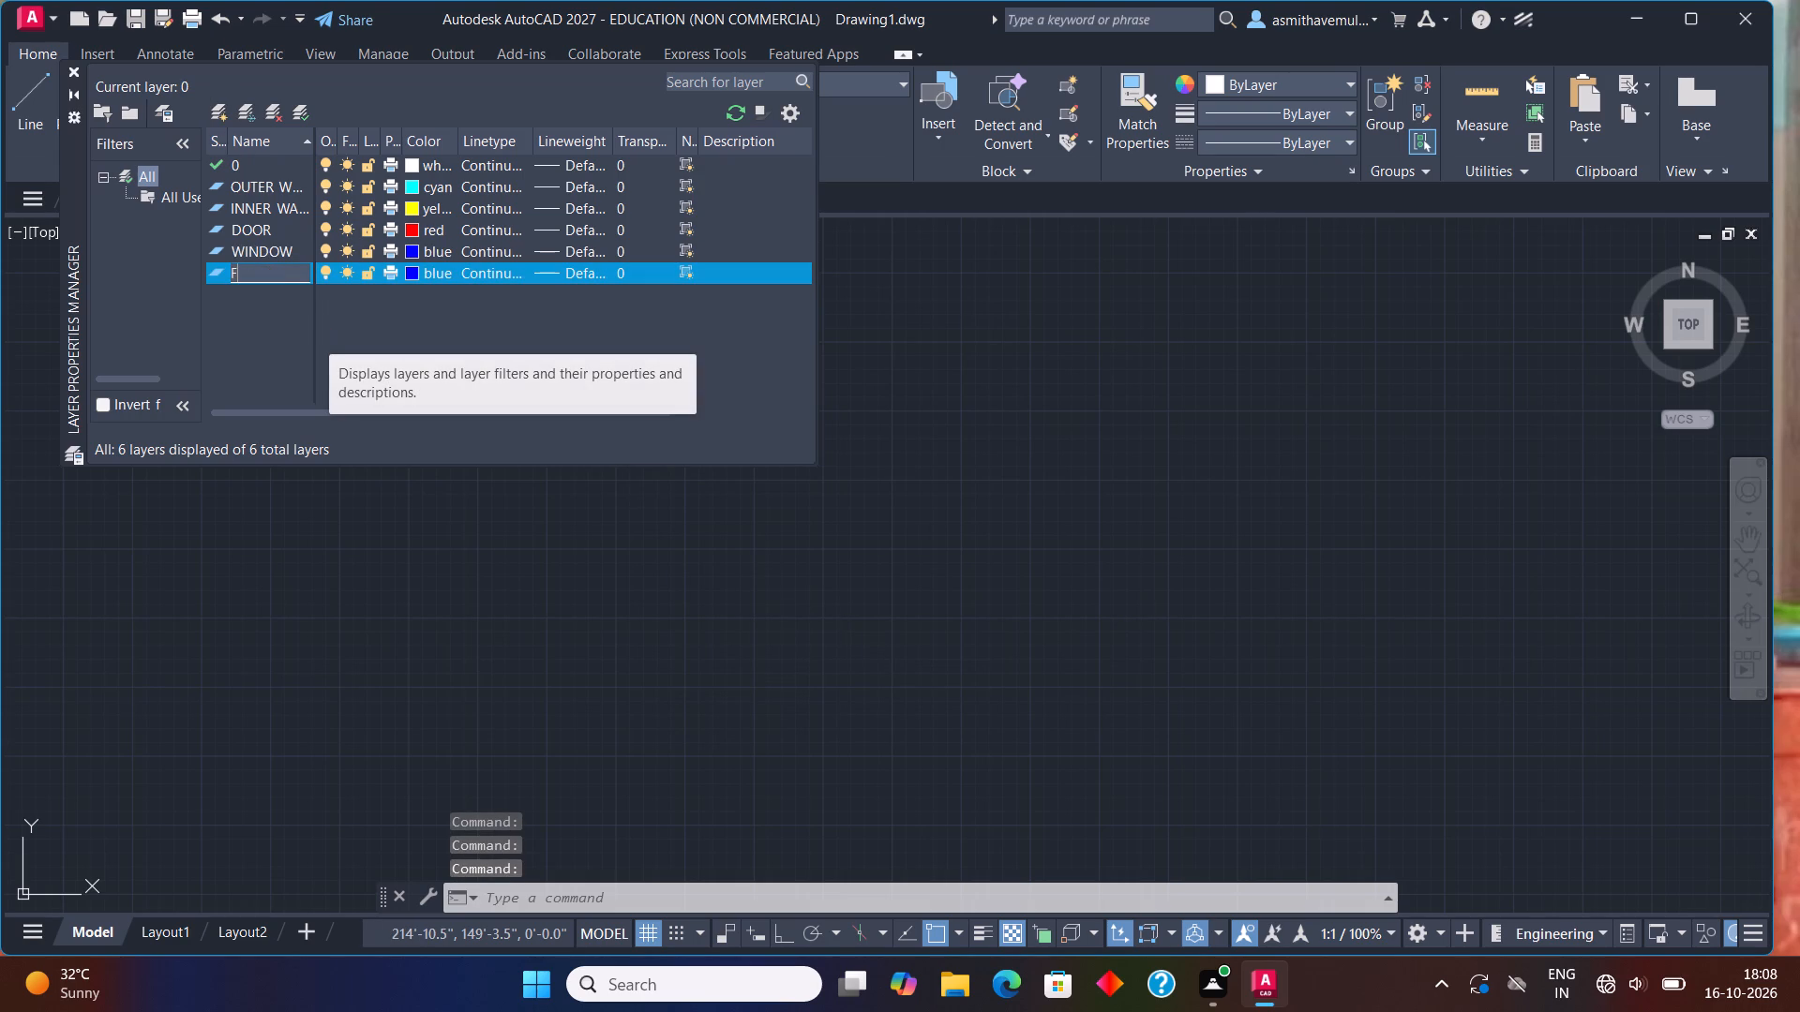
type("URNITURE")
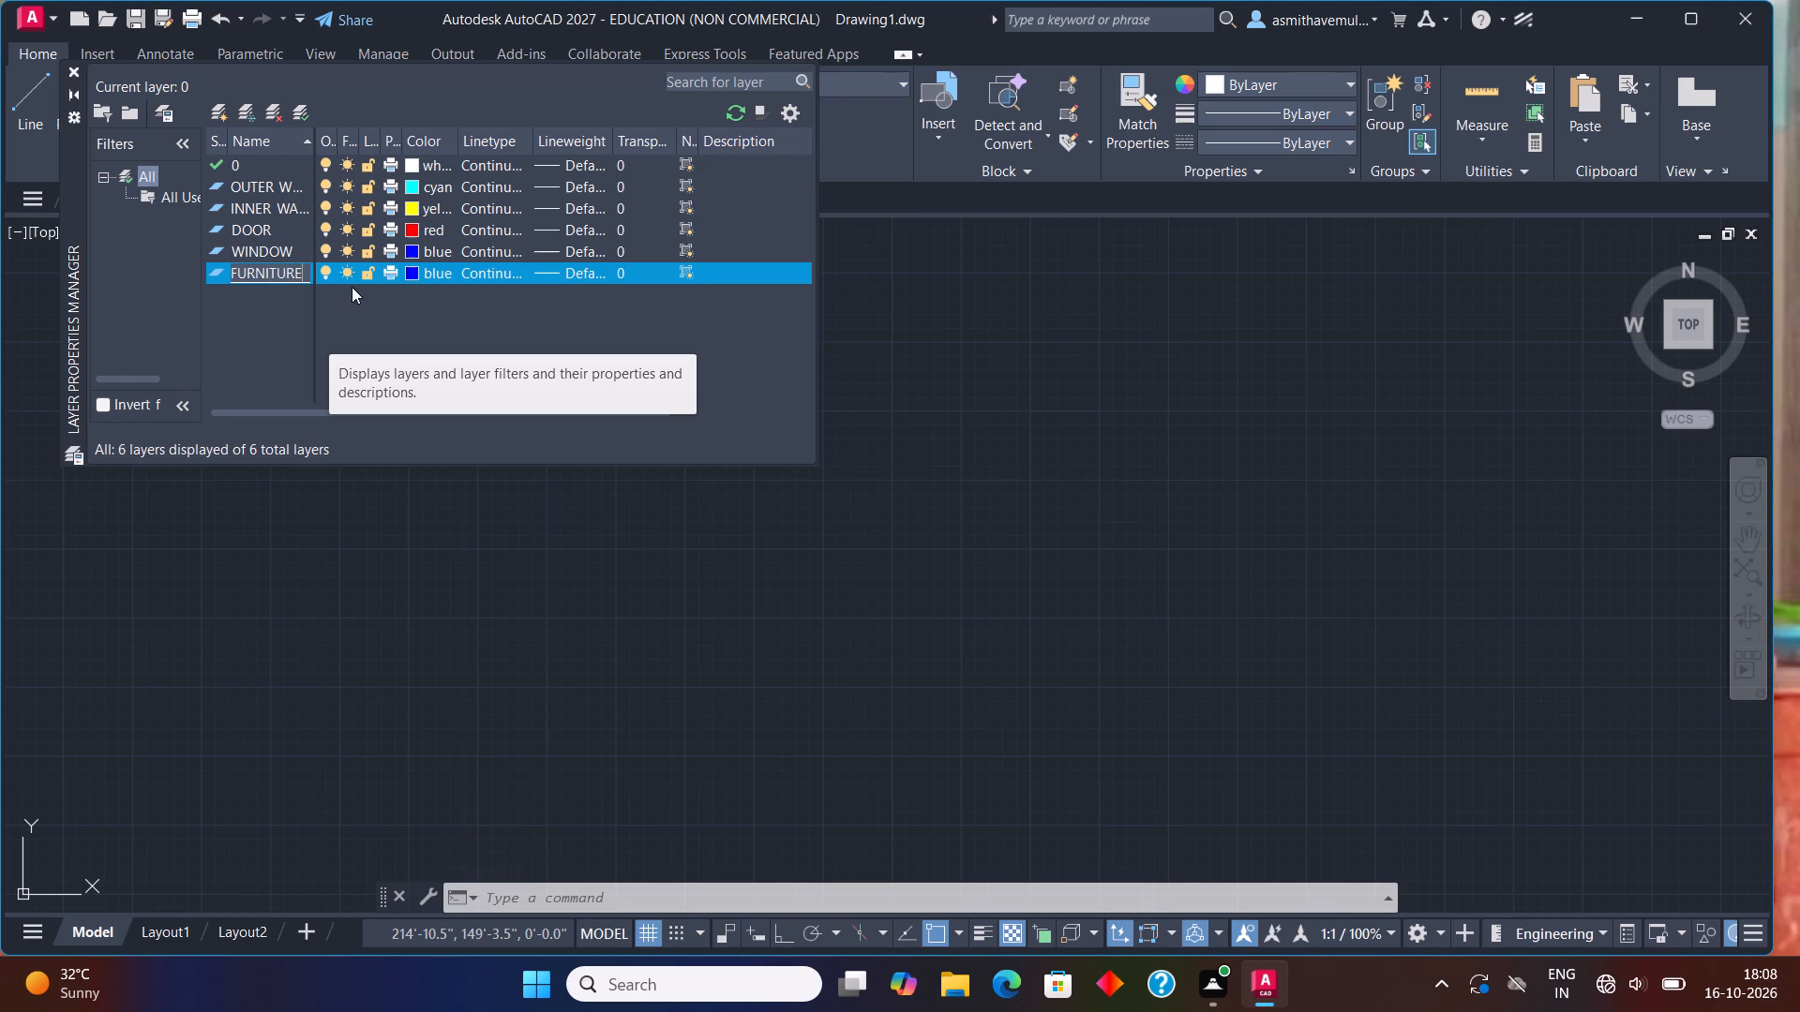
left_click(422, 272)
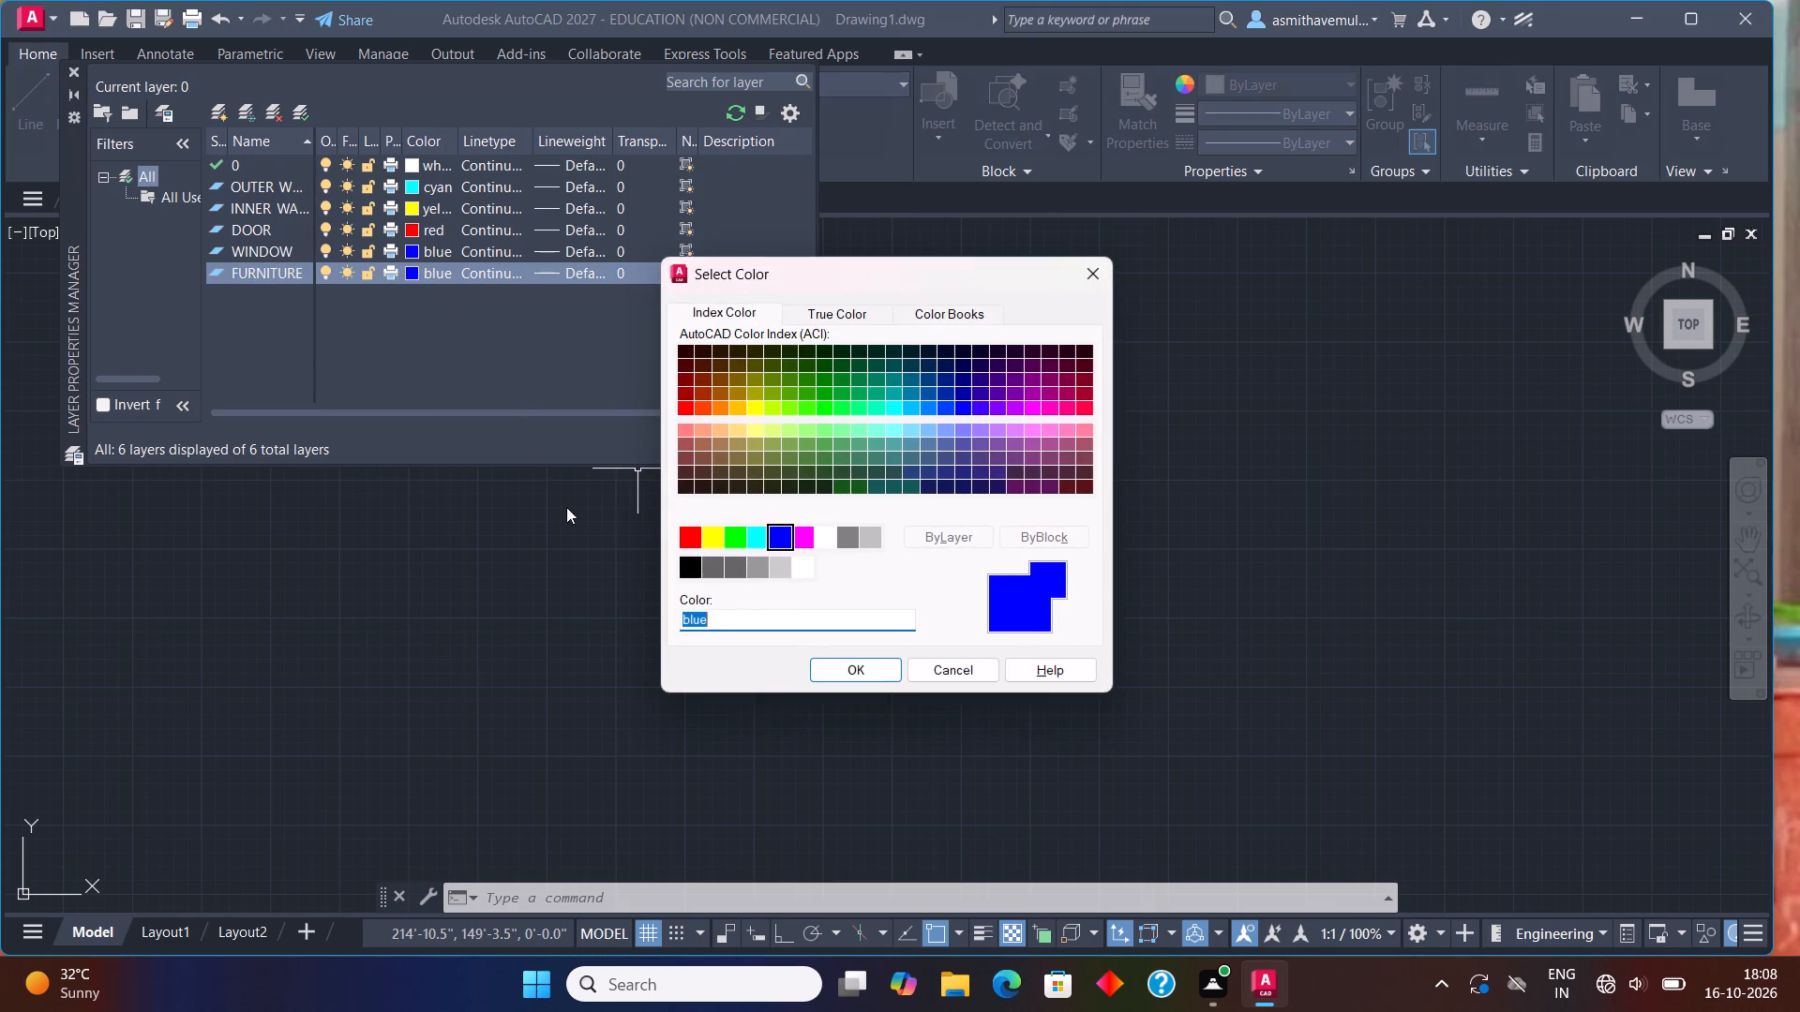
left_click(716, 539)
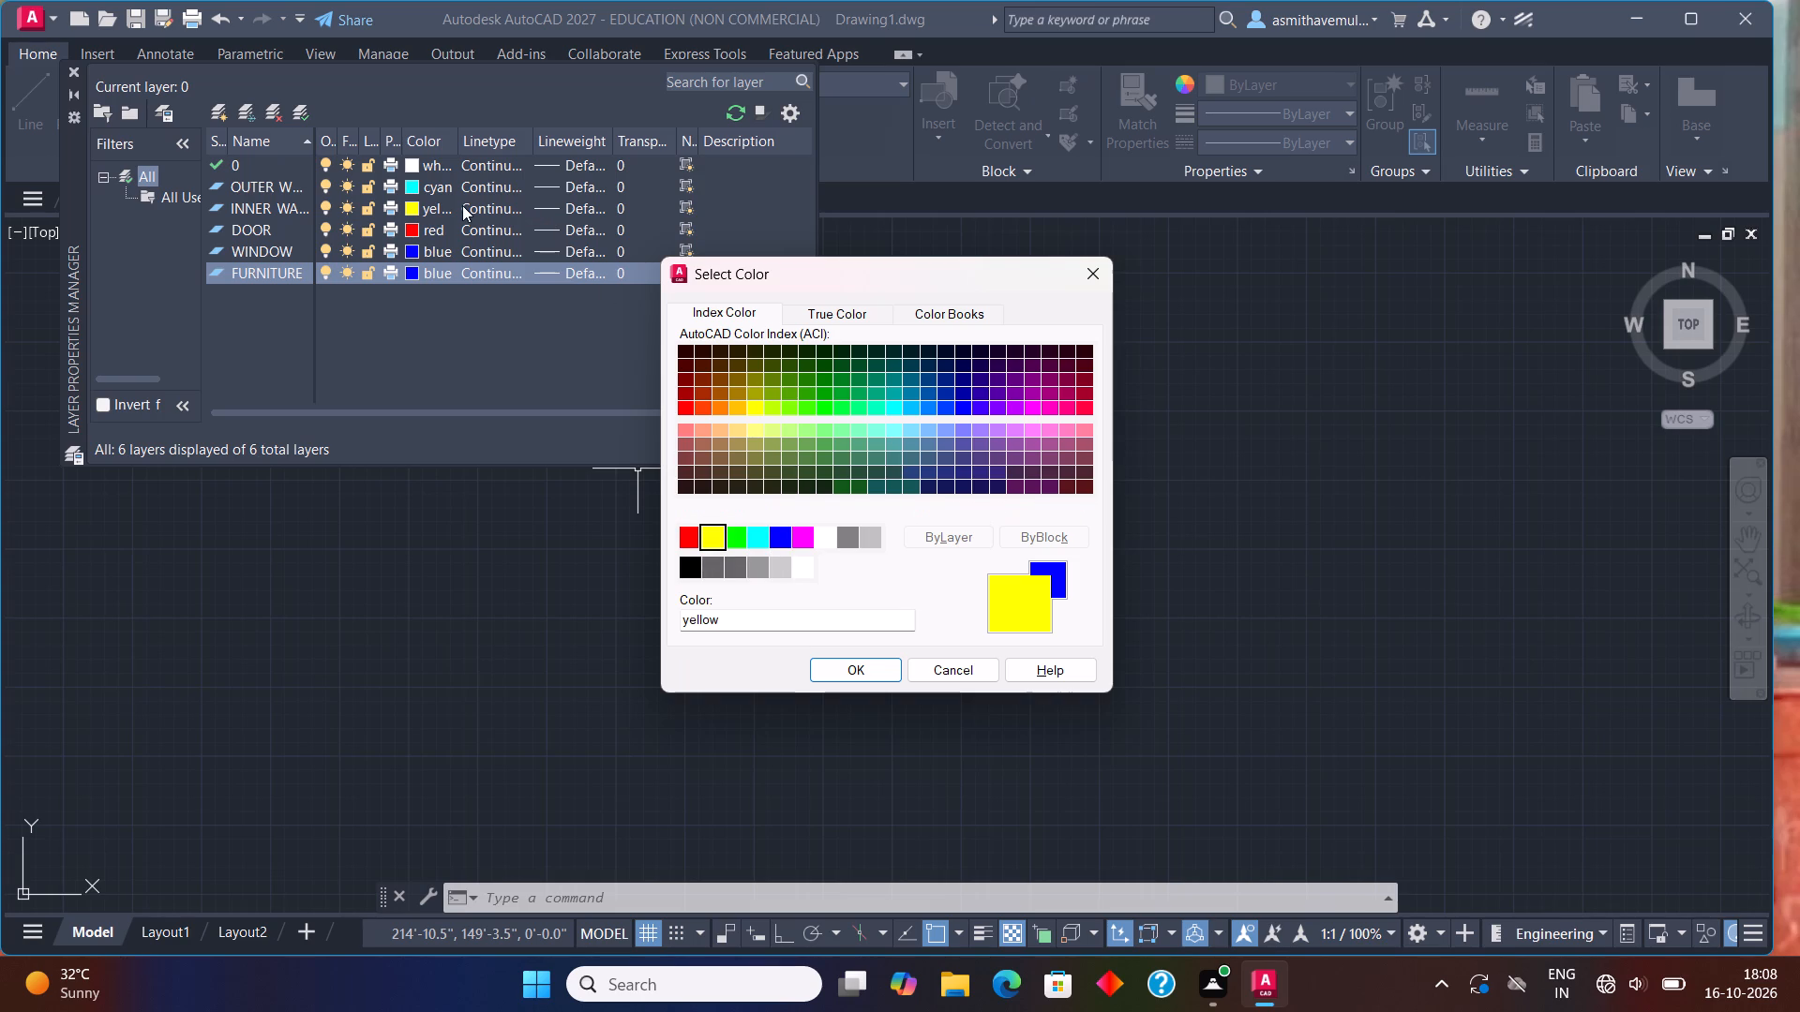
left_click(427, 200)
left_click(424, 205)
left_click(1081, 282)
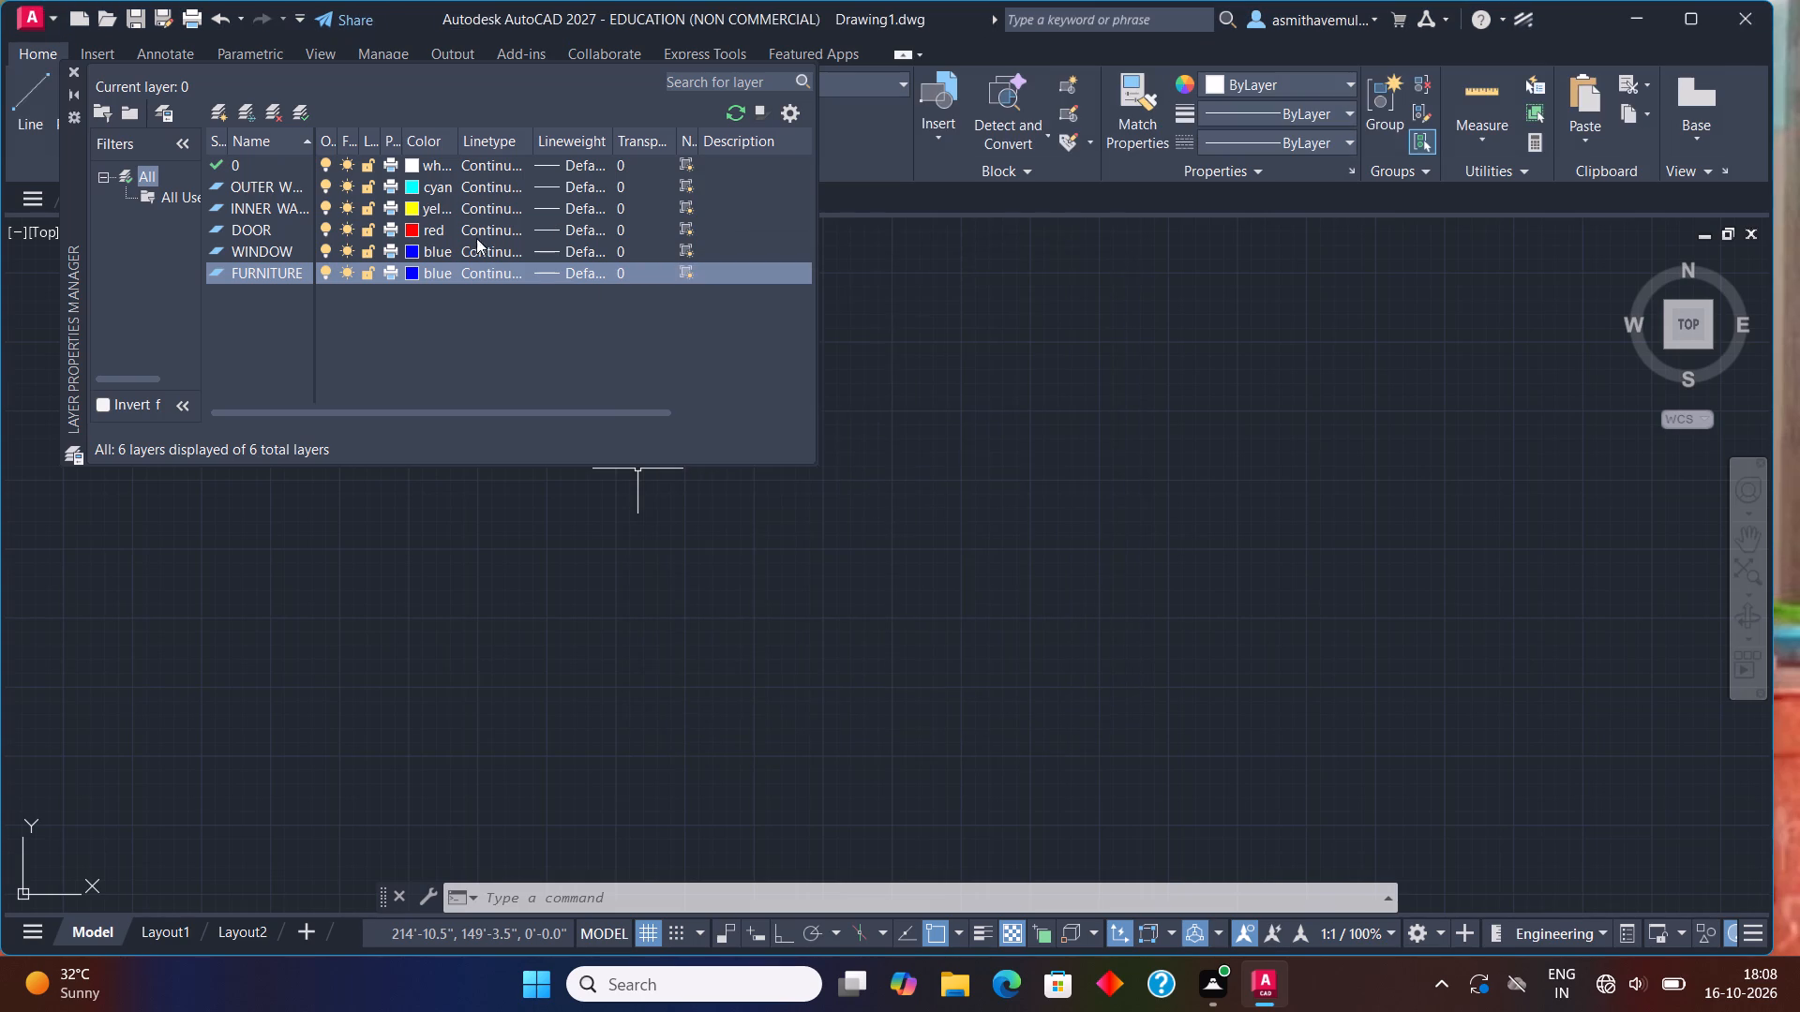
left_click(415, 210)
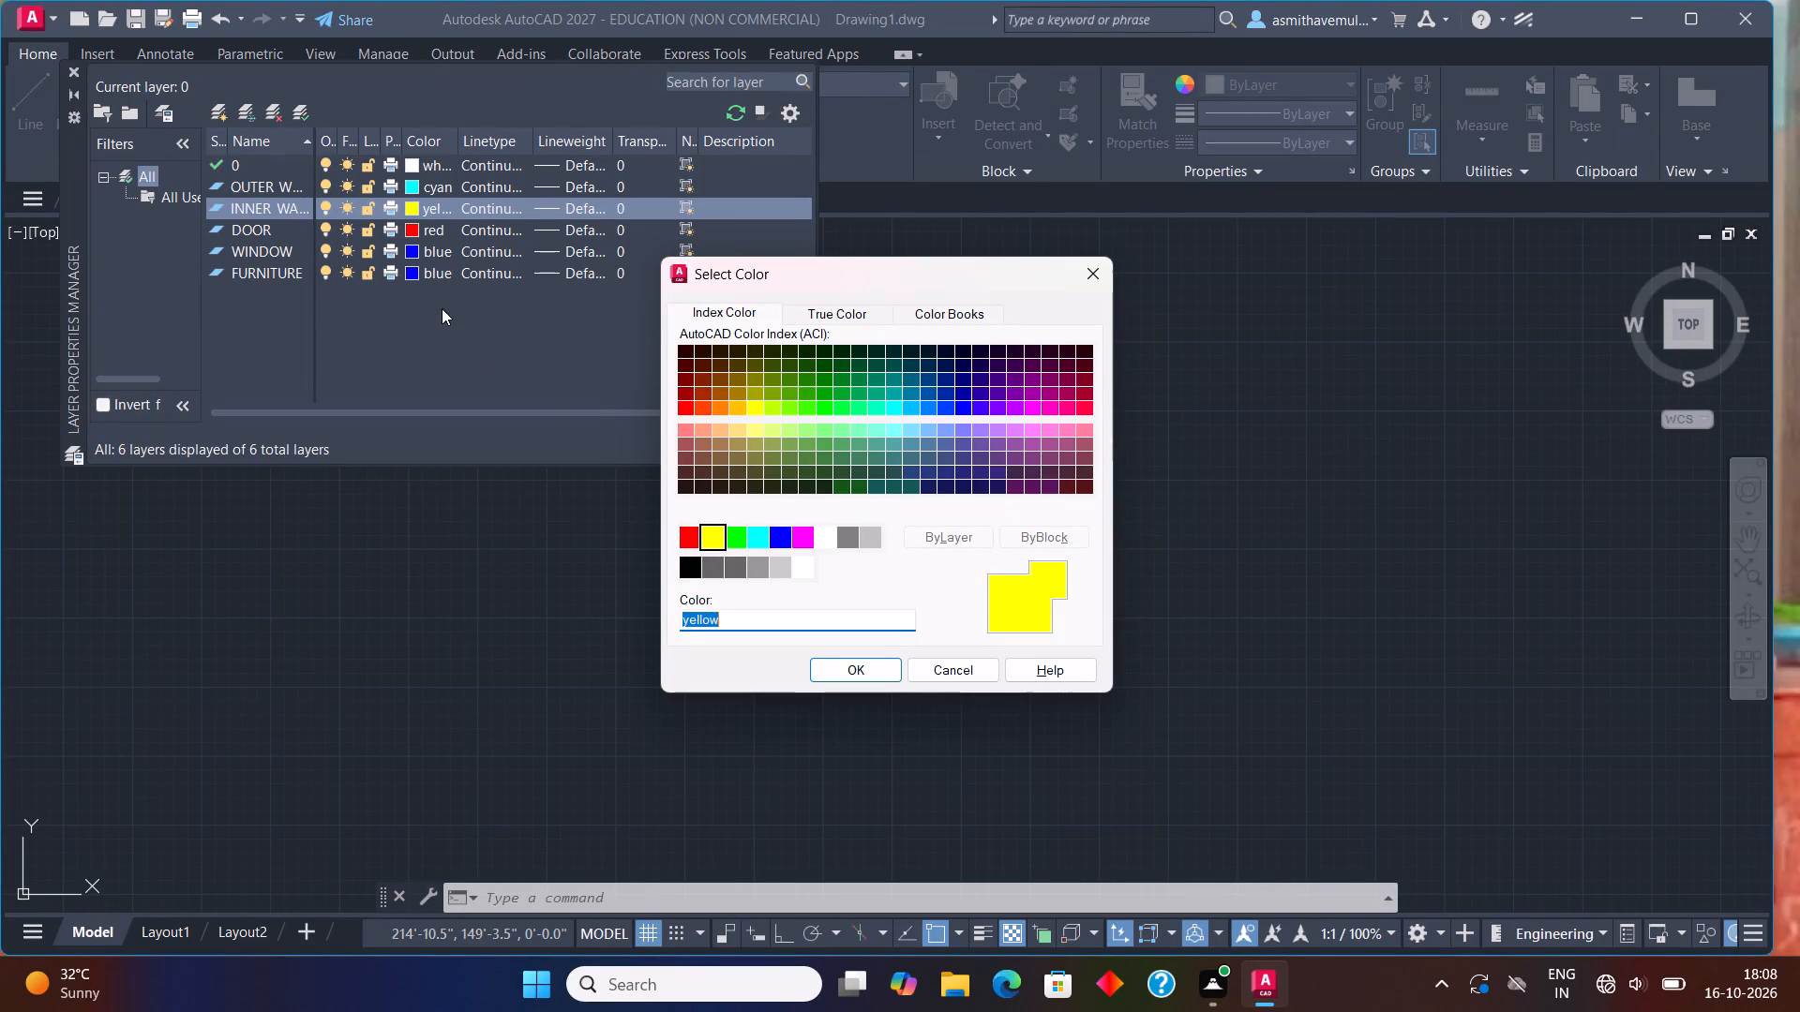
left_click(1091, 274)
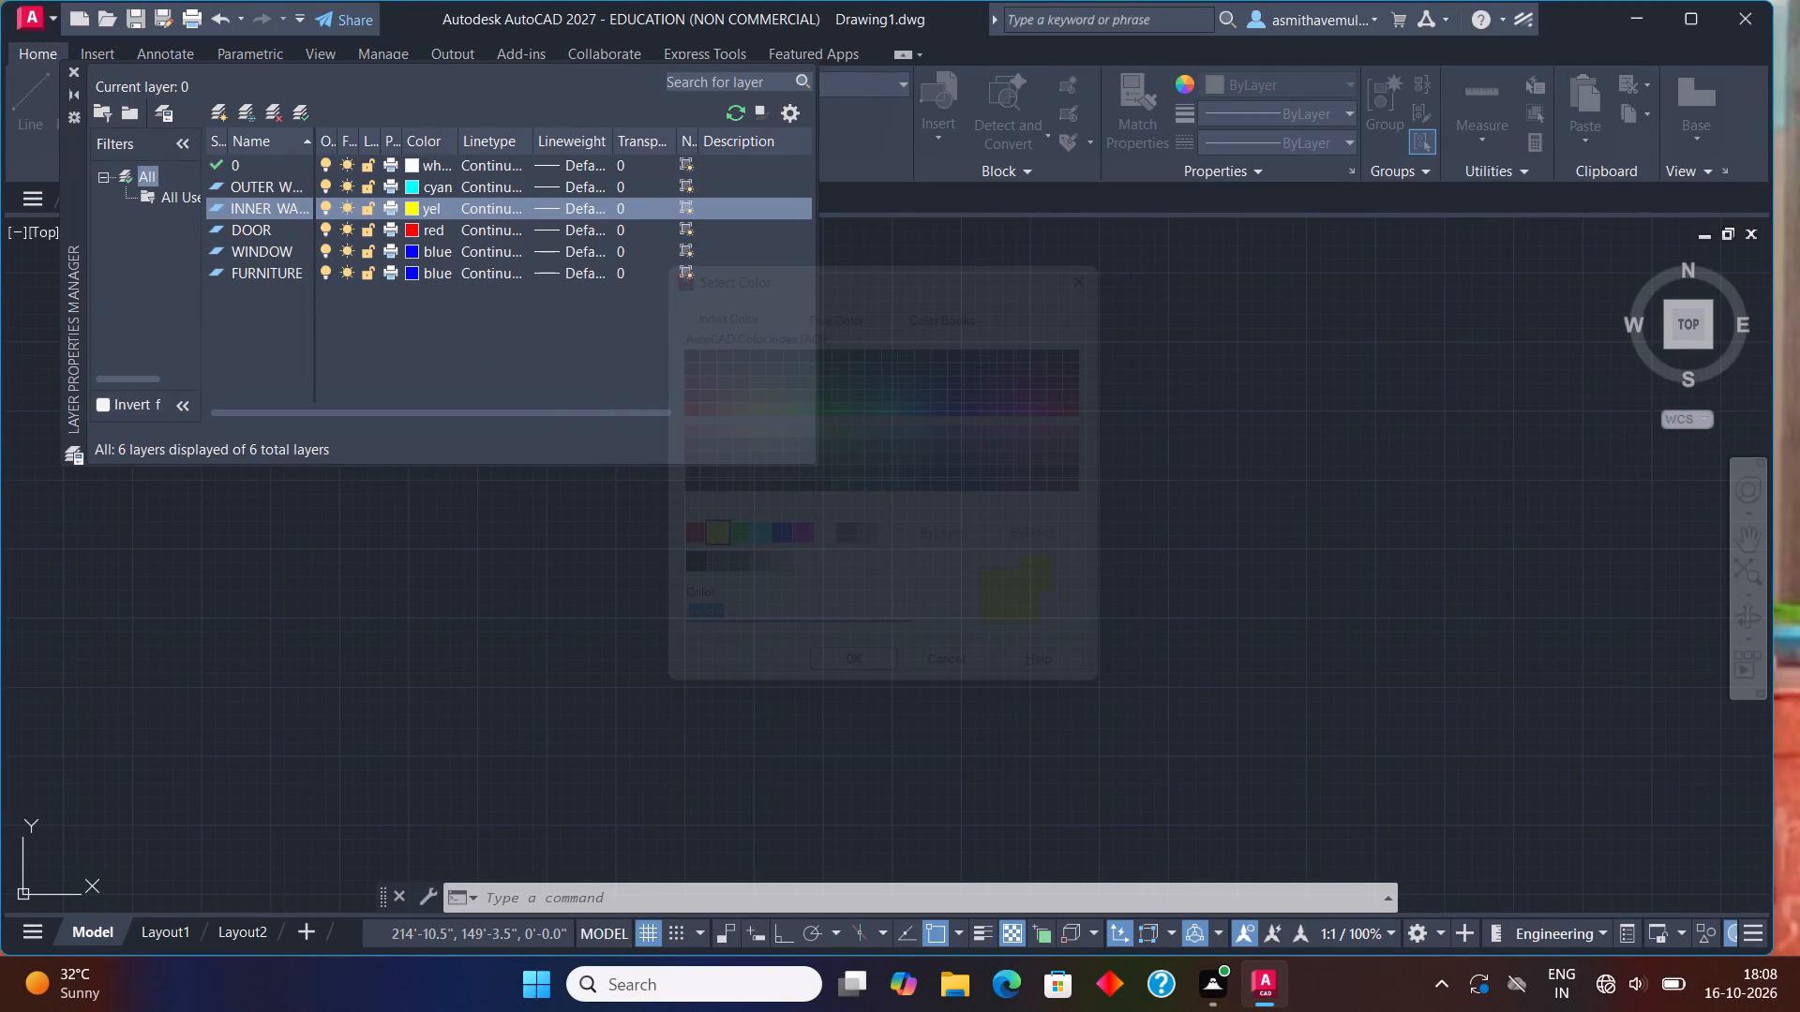
Set the FURNITURE layer's color to green.
left_click(417, 270)
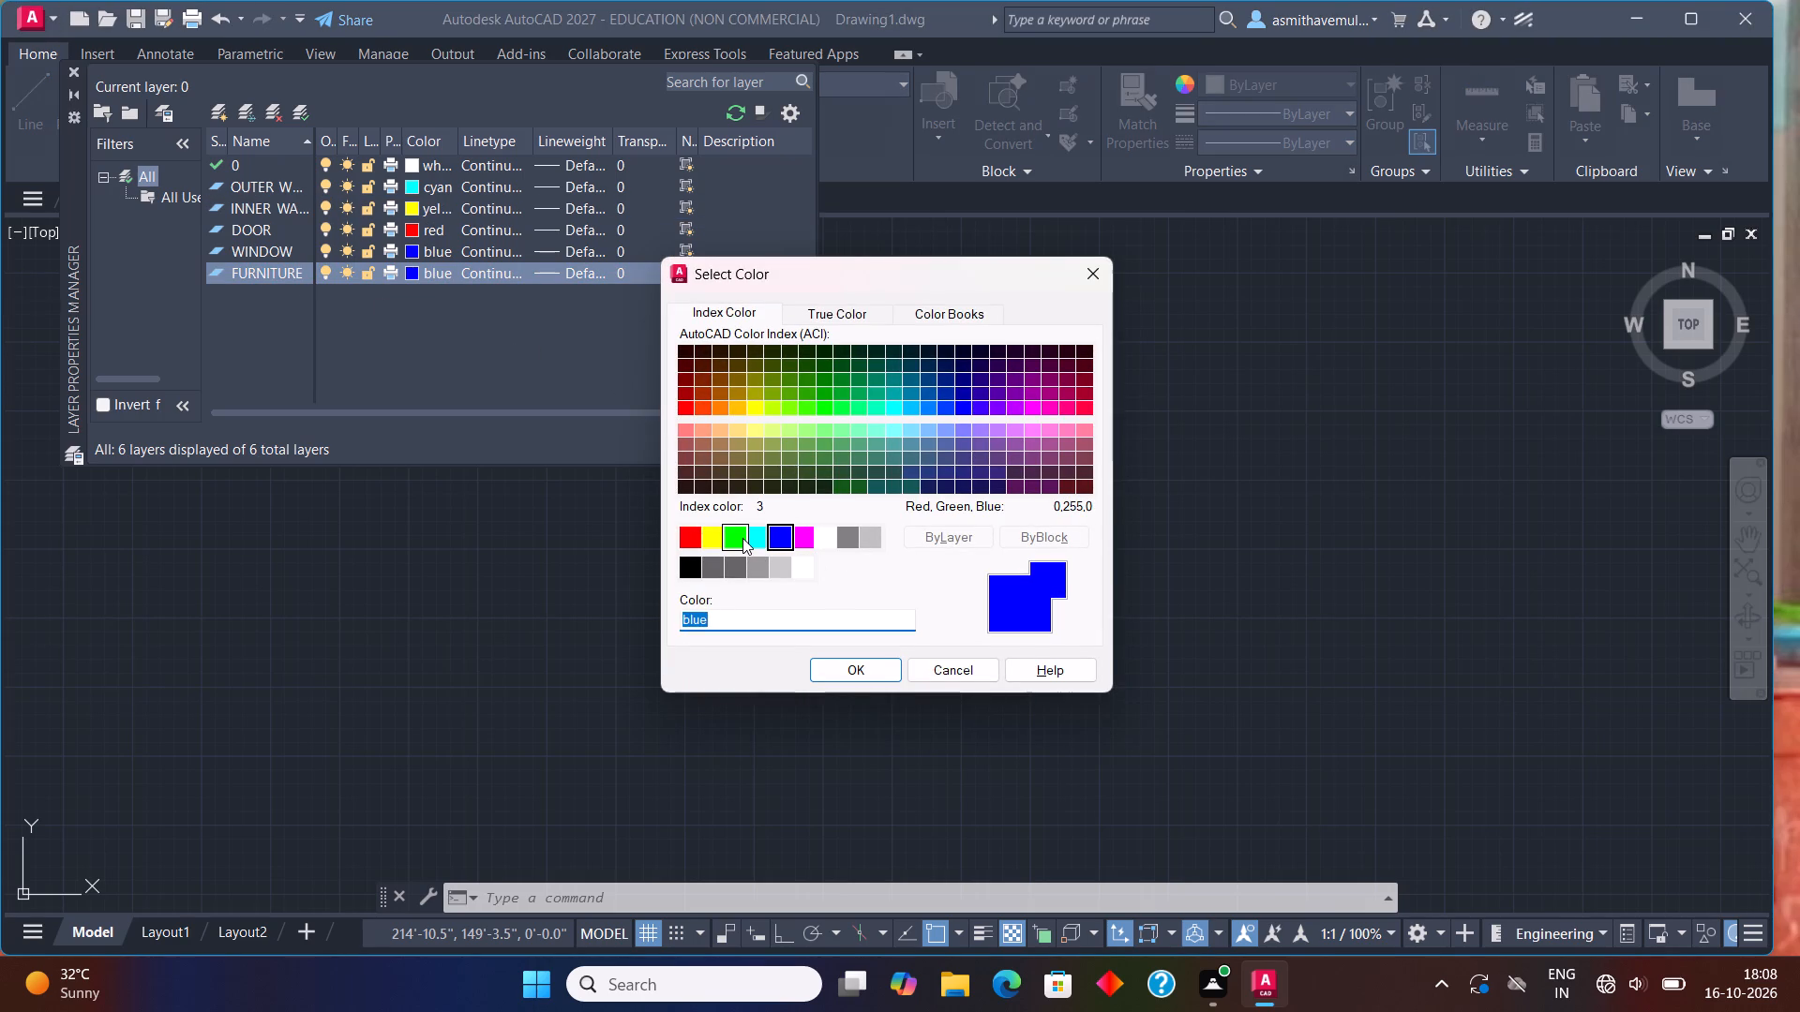
left_click(742, 538)
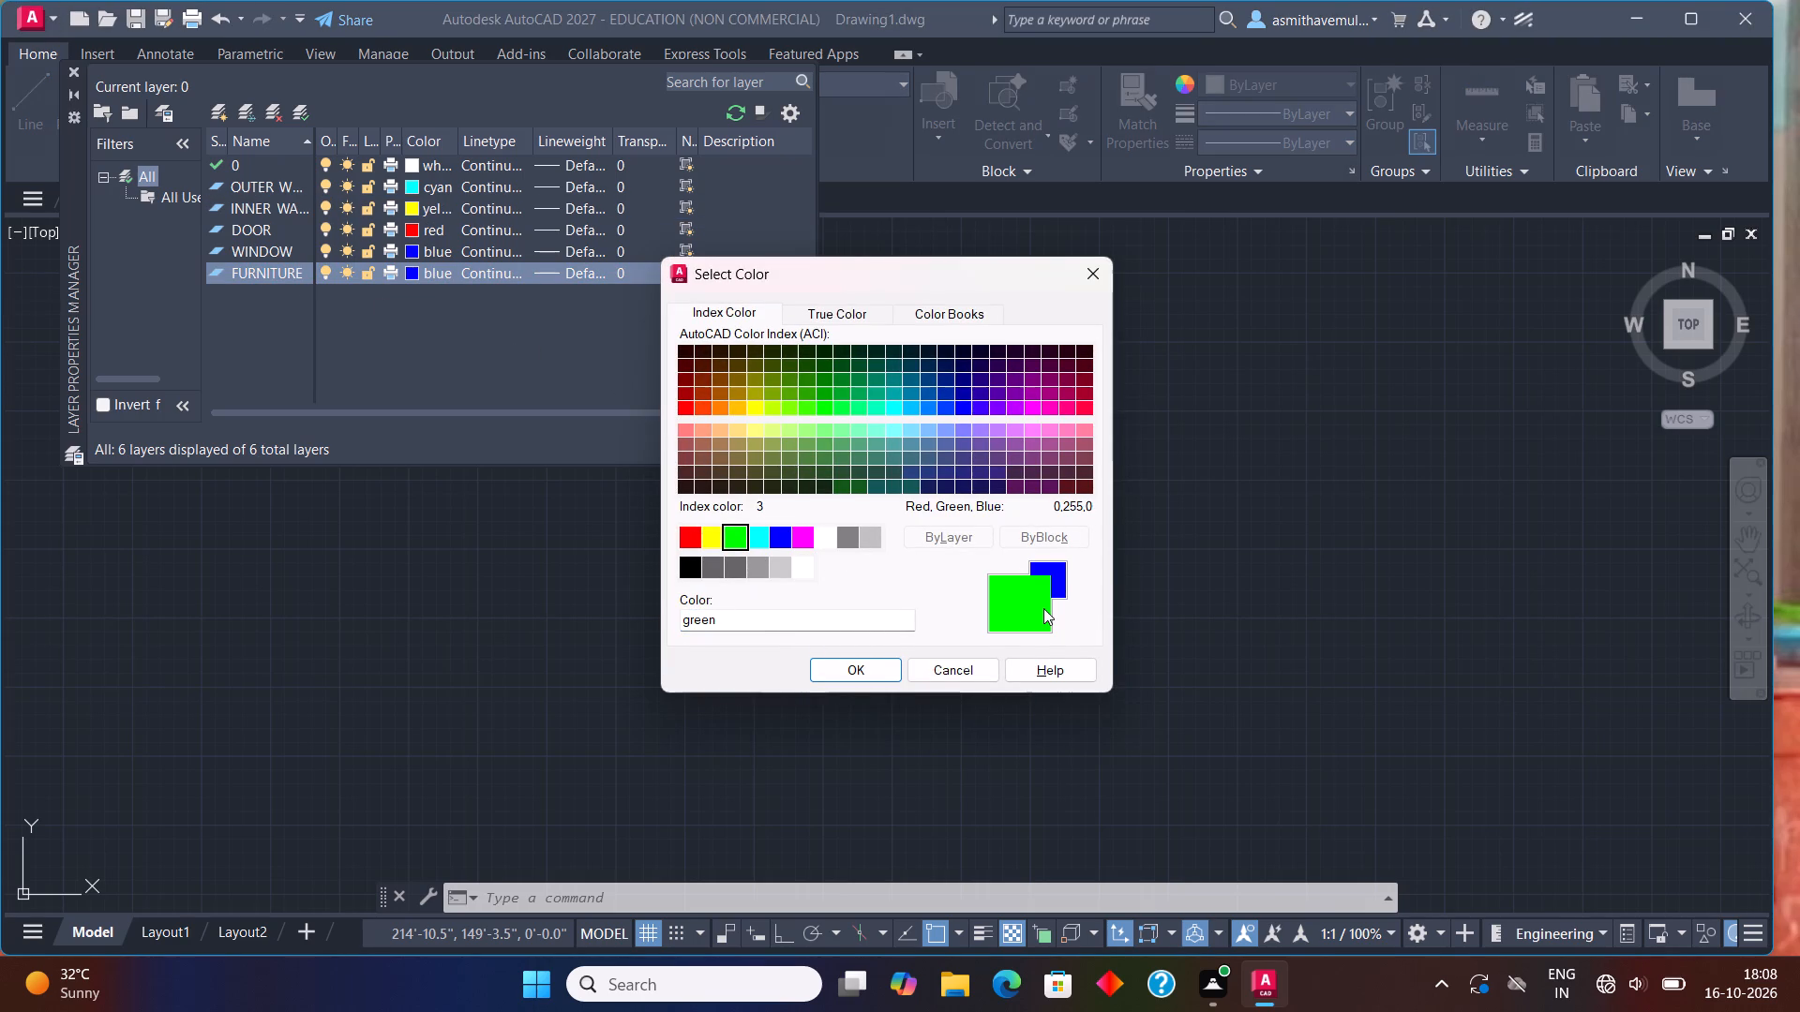
left_click(862, 664)
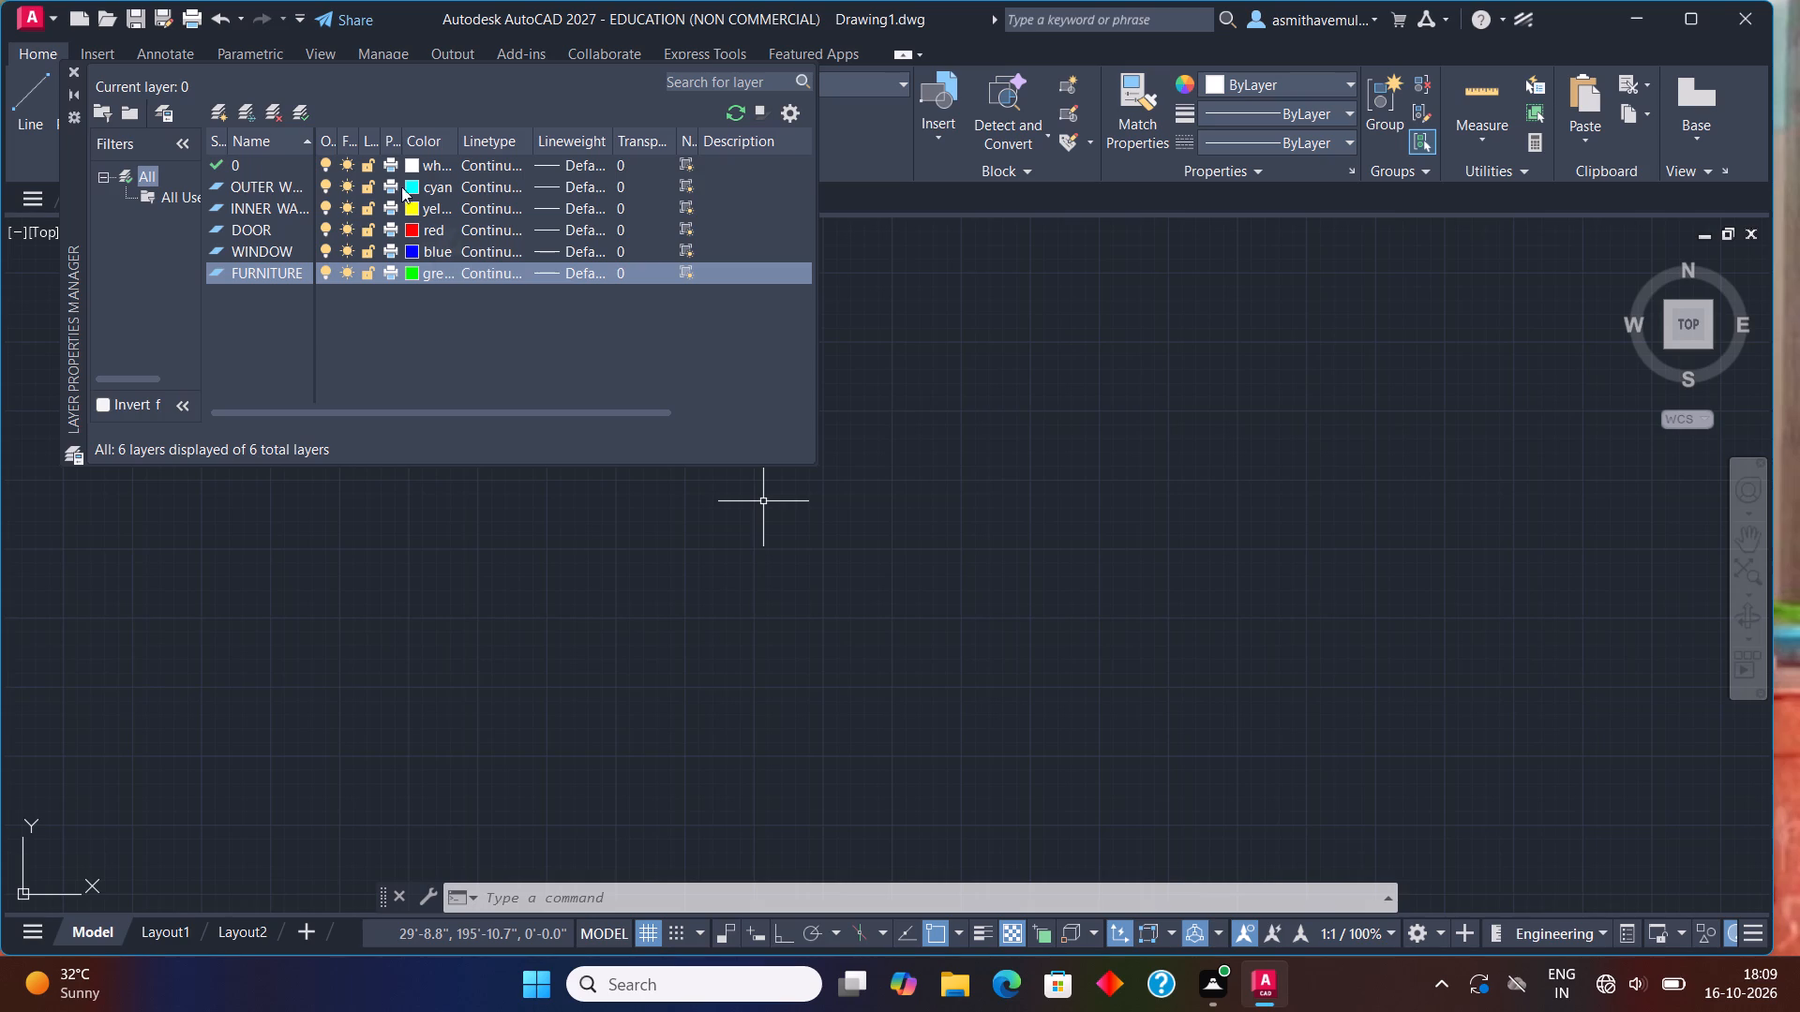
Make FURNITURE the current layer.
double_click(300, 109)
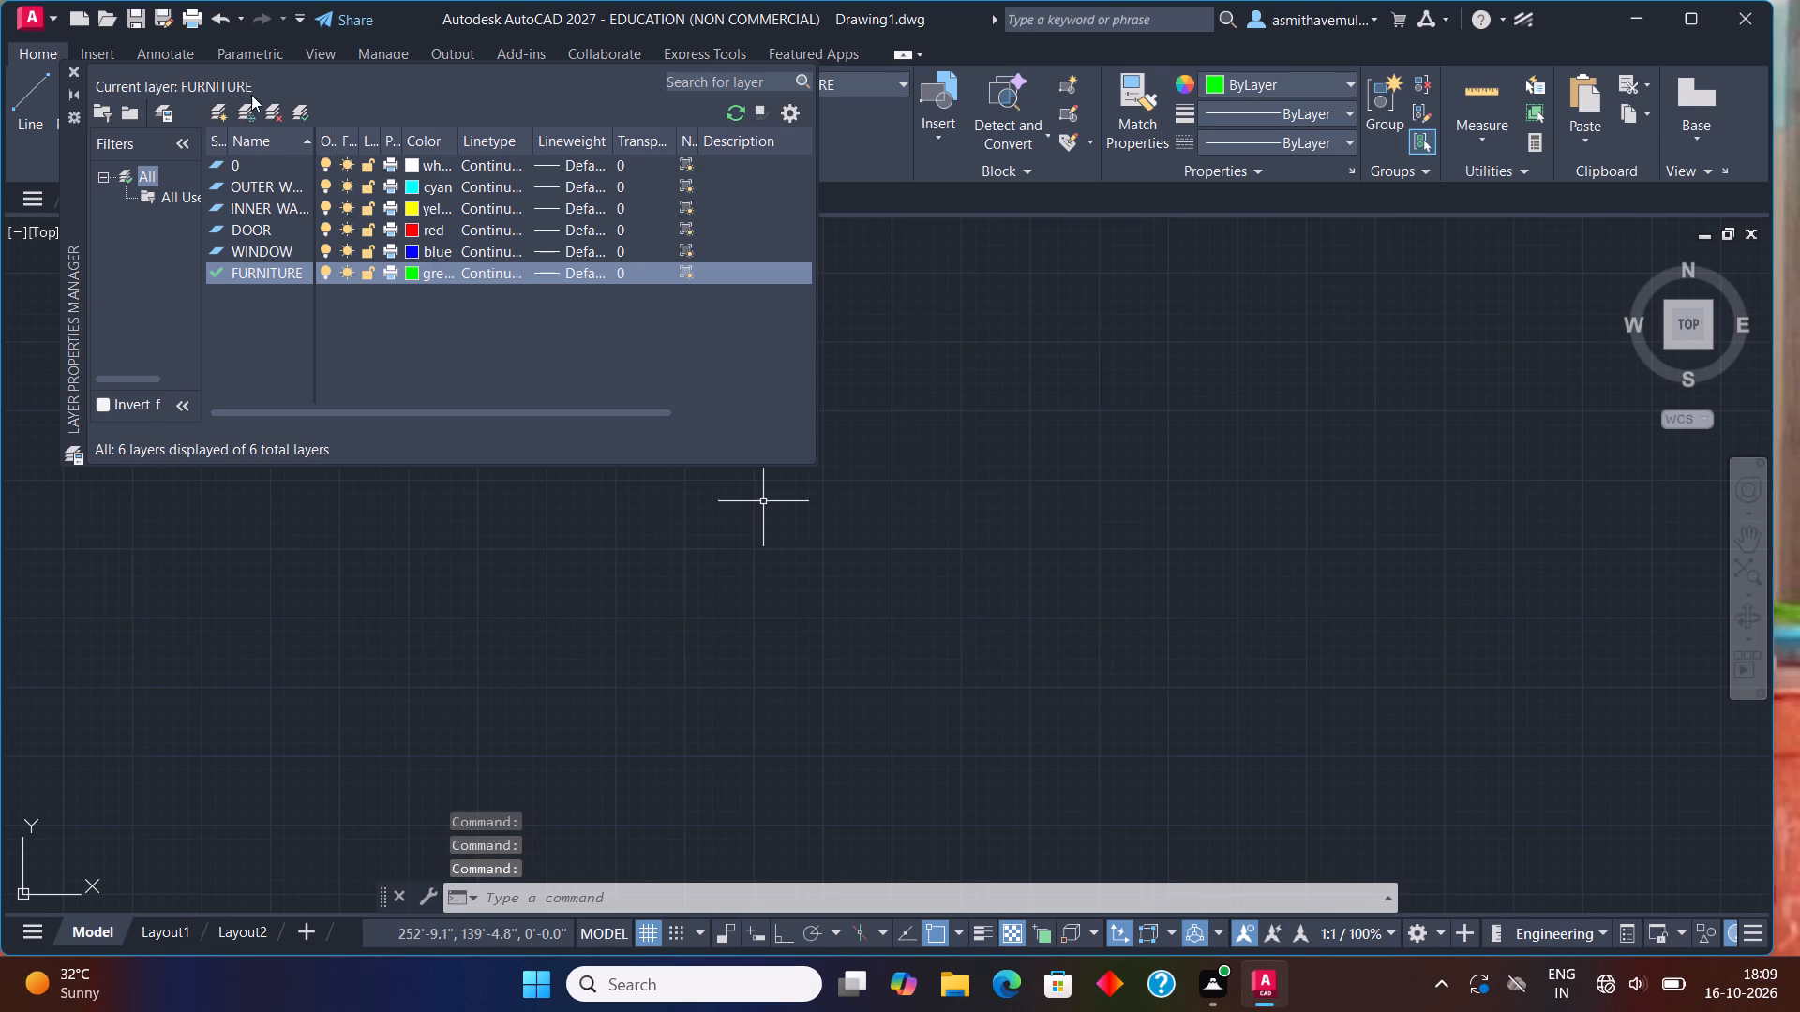
Close the Layer Properties Manager and make OUTER WALL the current layer.
left_click(73, 64)
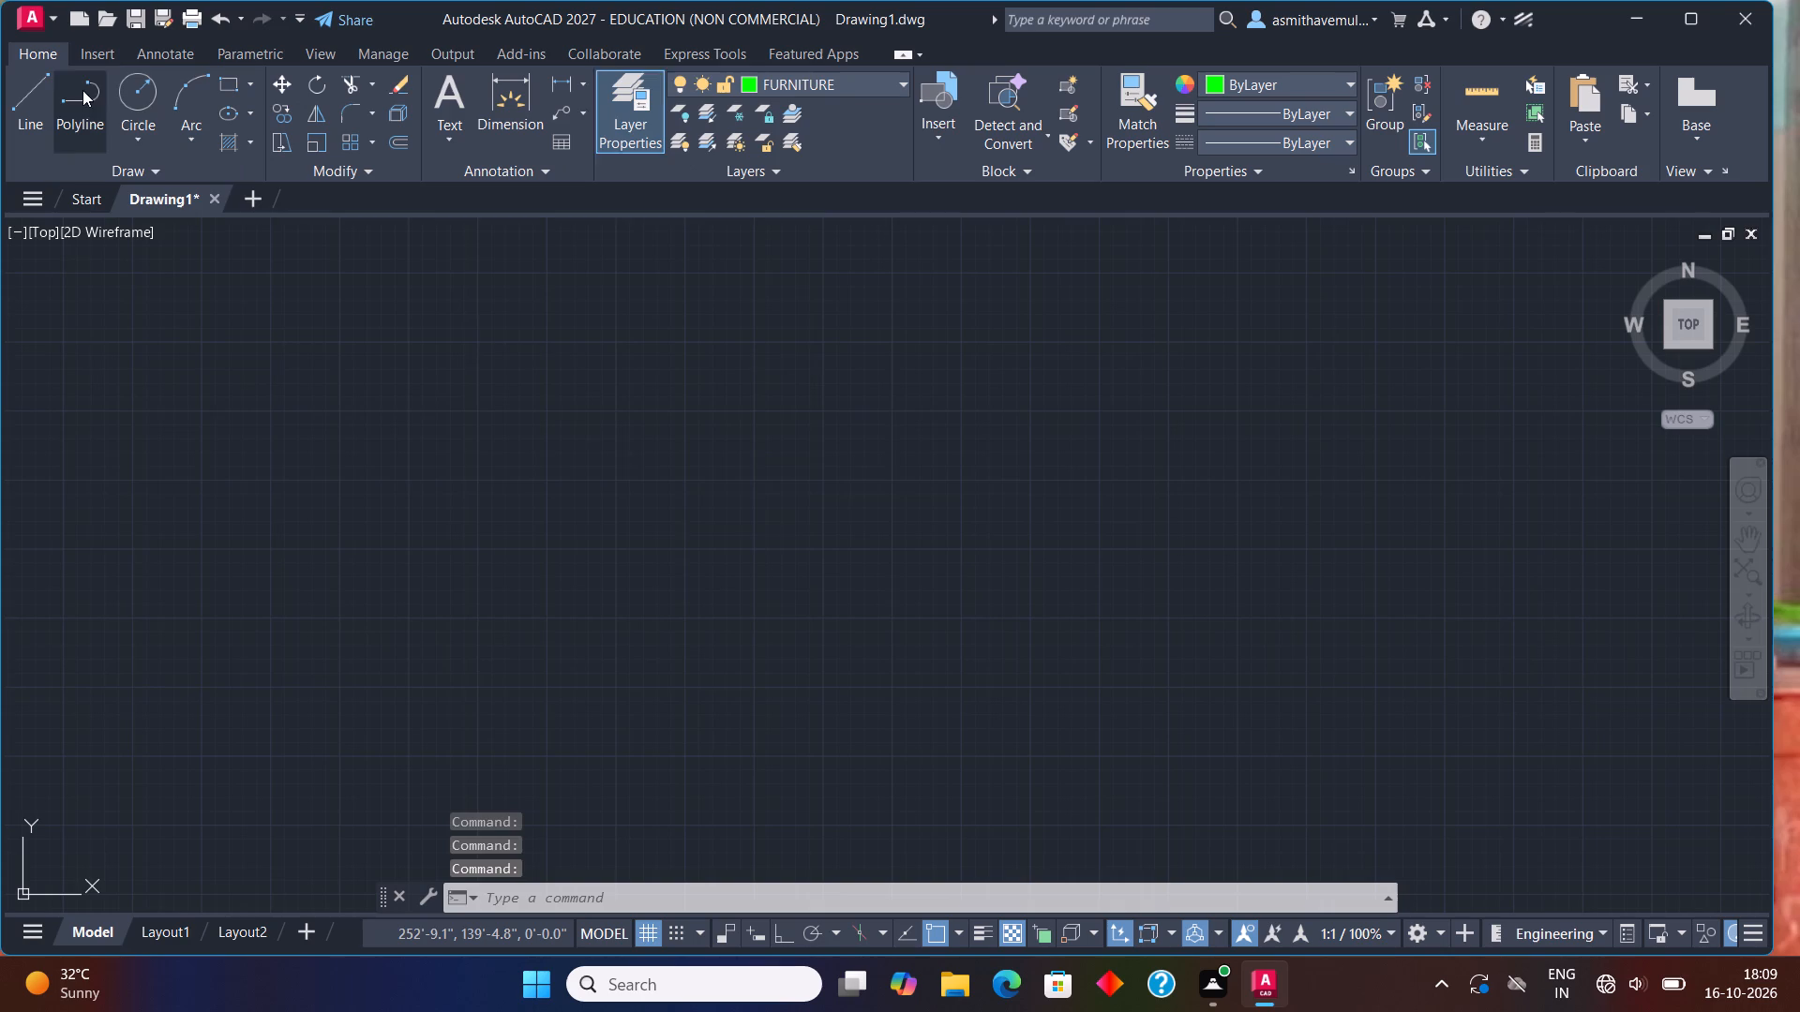
left_click(803, 77)
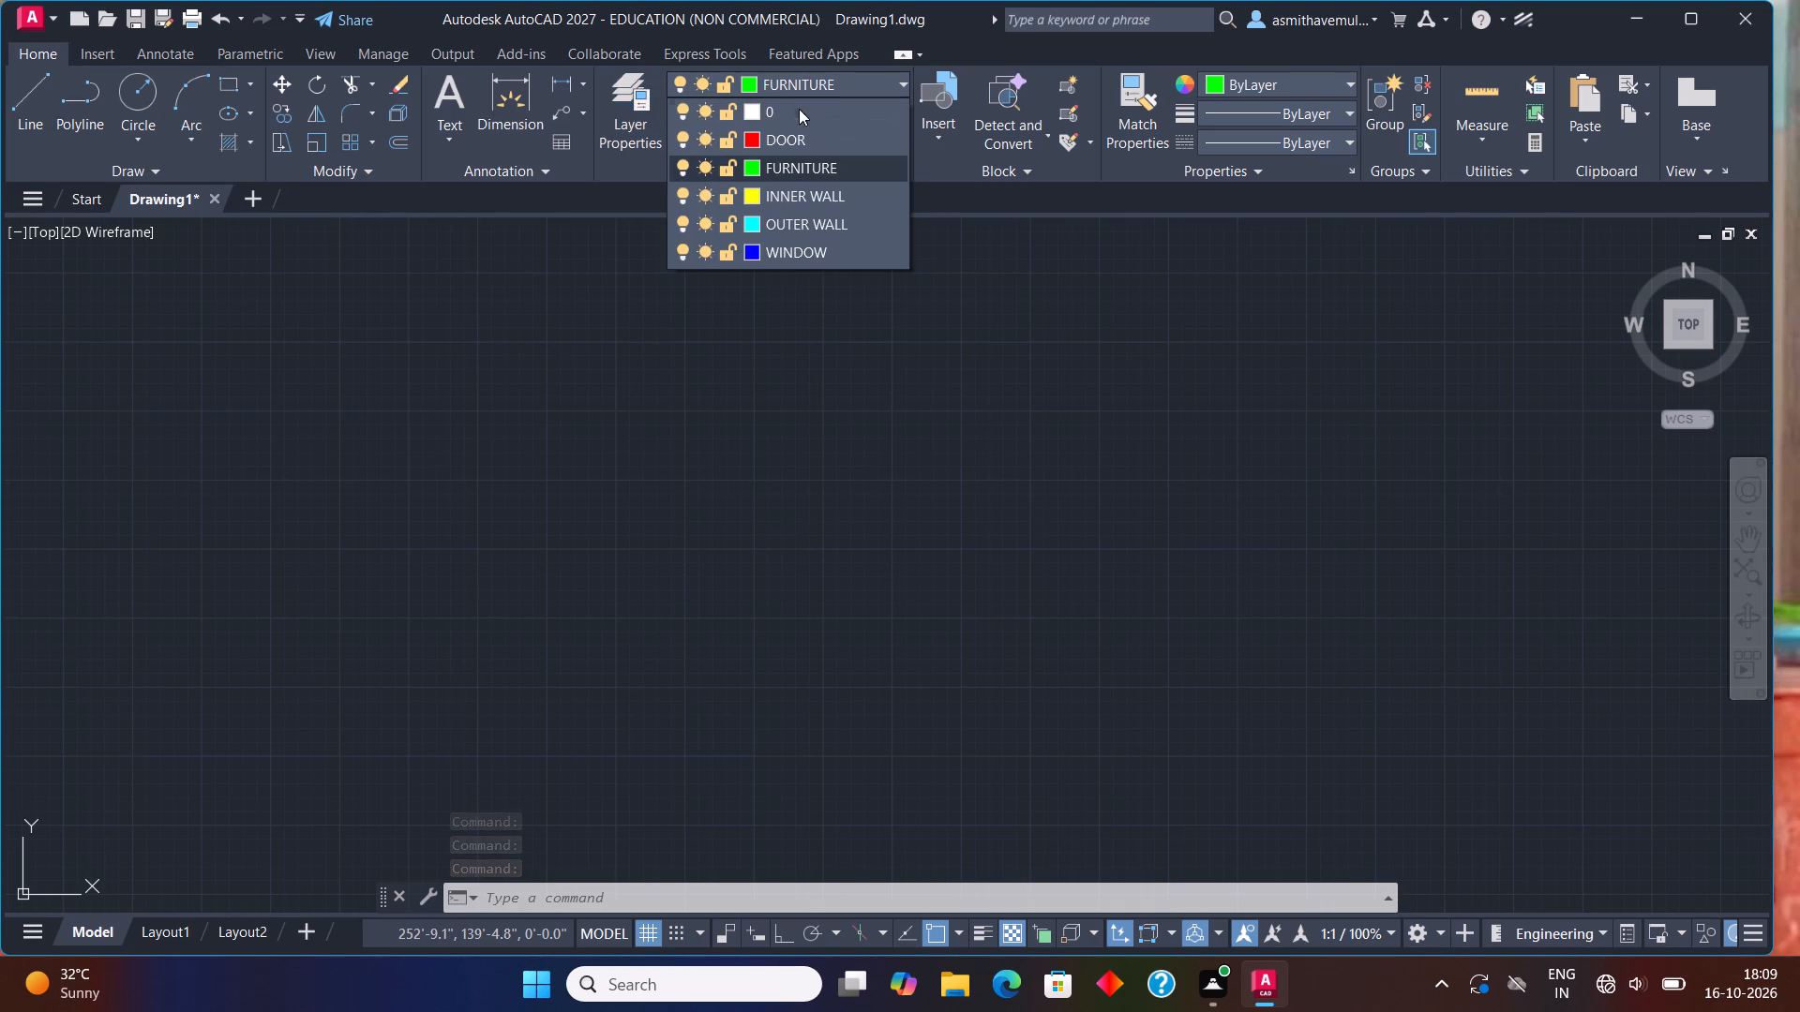
left_click(799, 220)
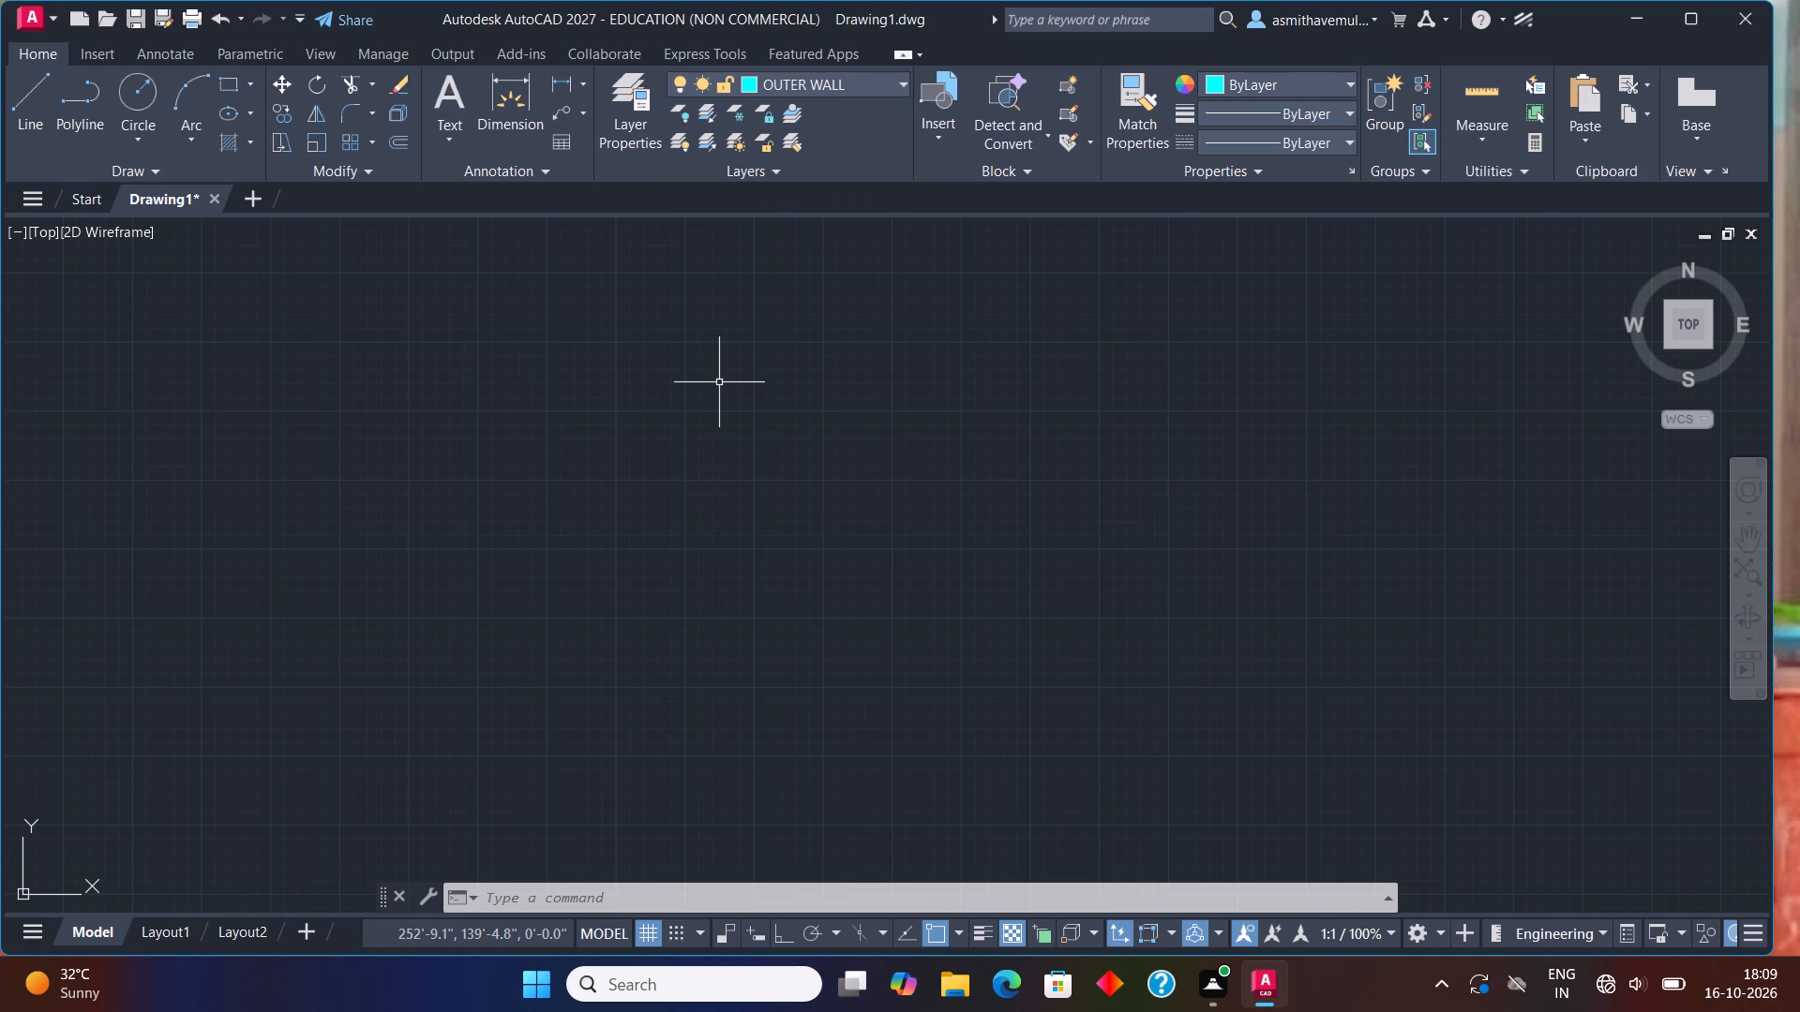
Draw a 26' by 26' rectangle for the outer wall, setting its length and width by dimensions.
type("REC")
key("Return")
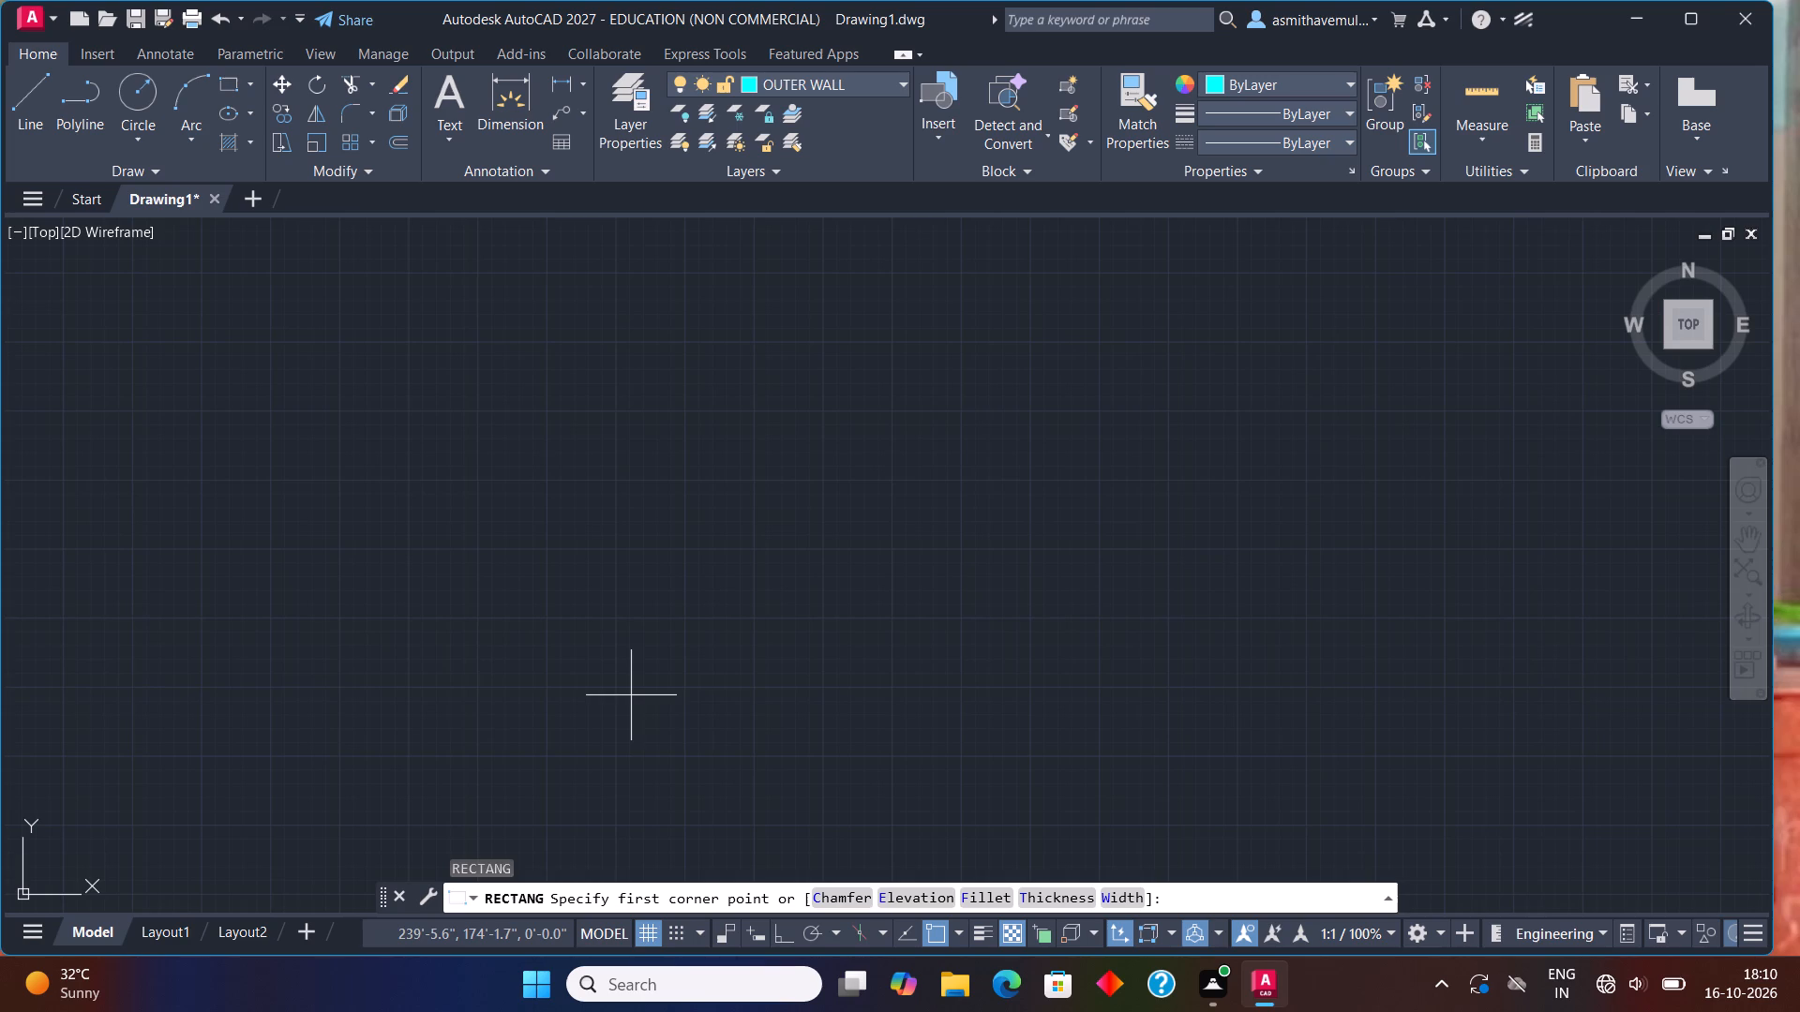
left_click(599, 842)
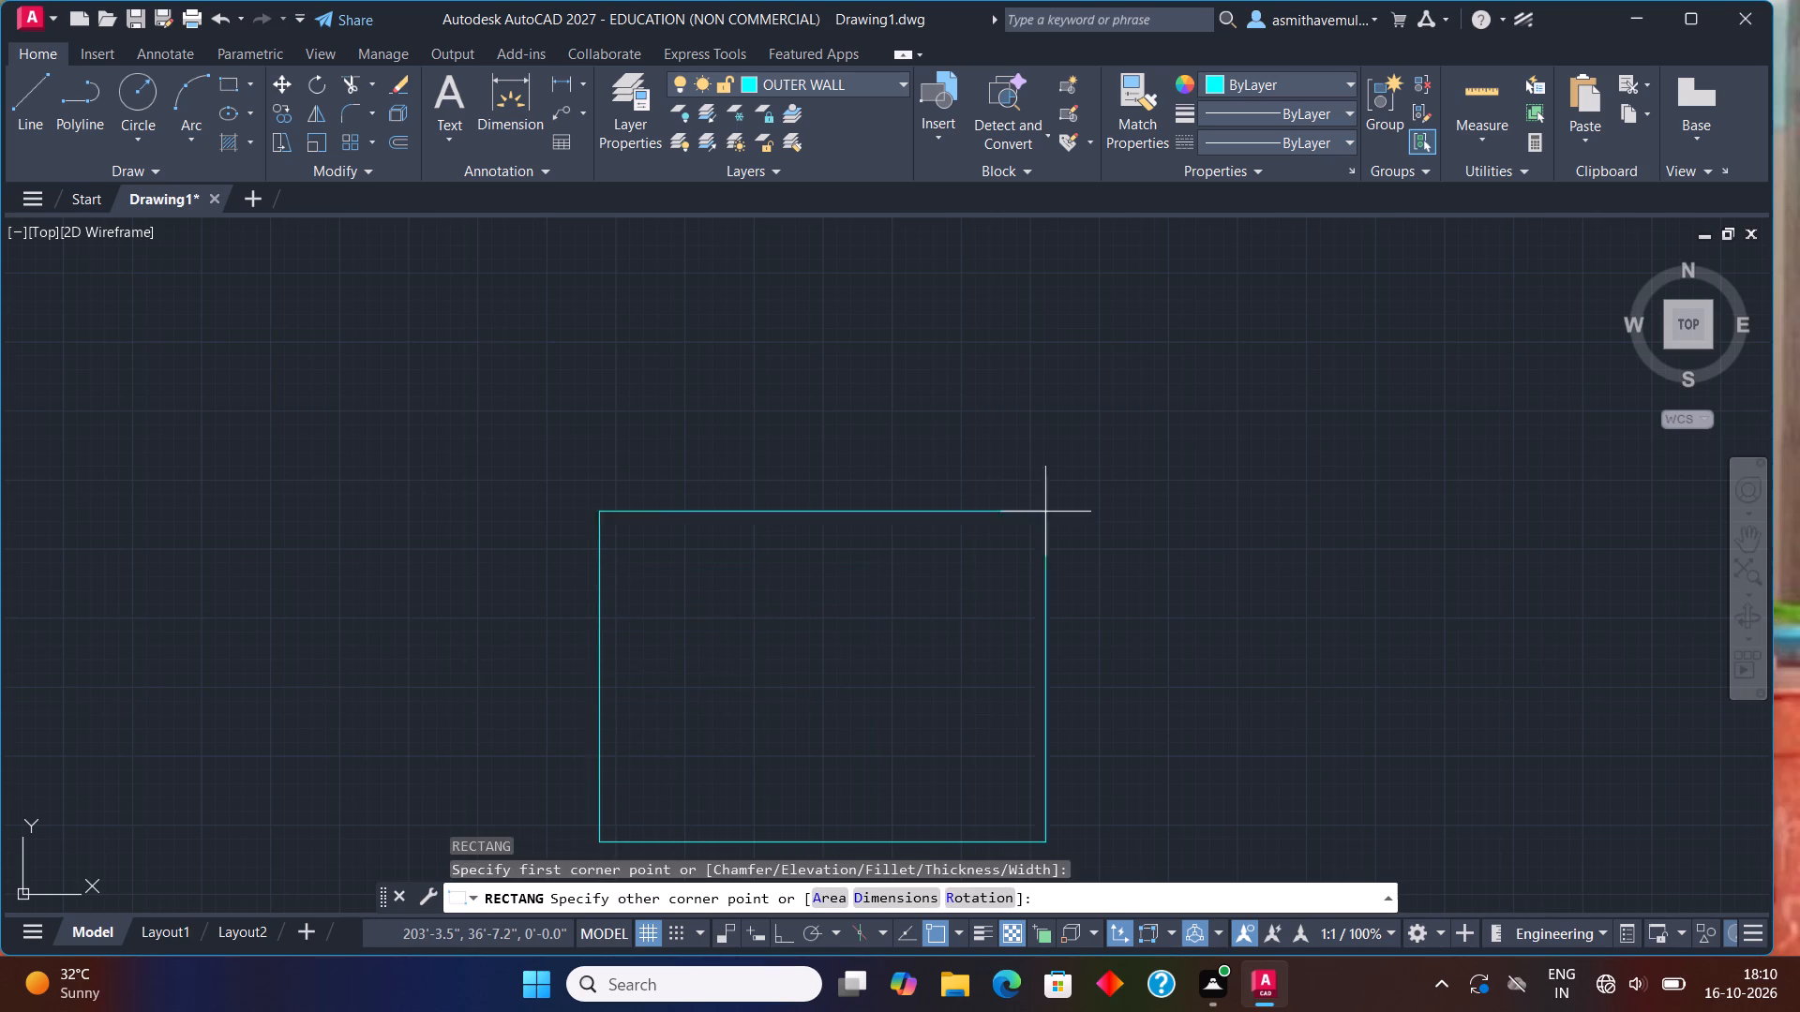
key("d")
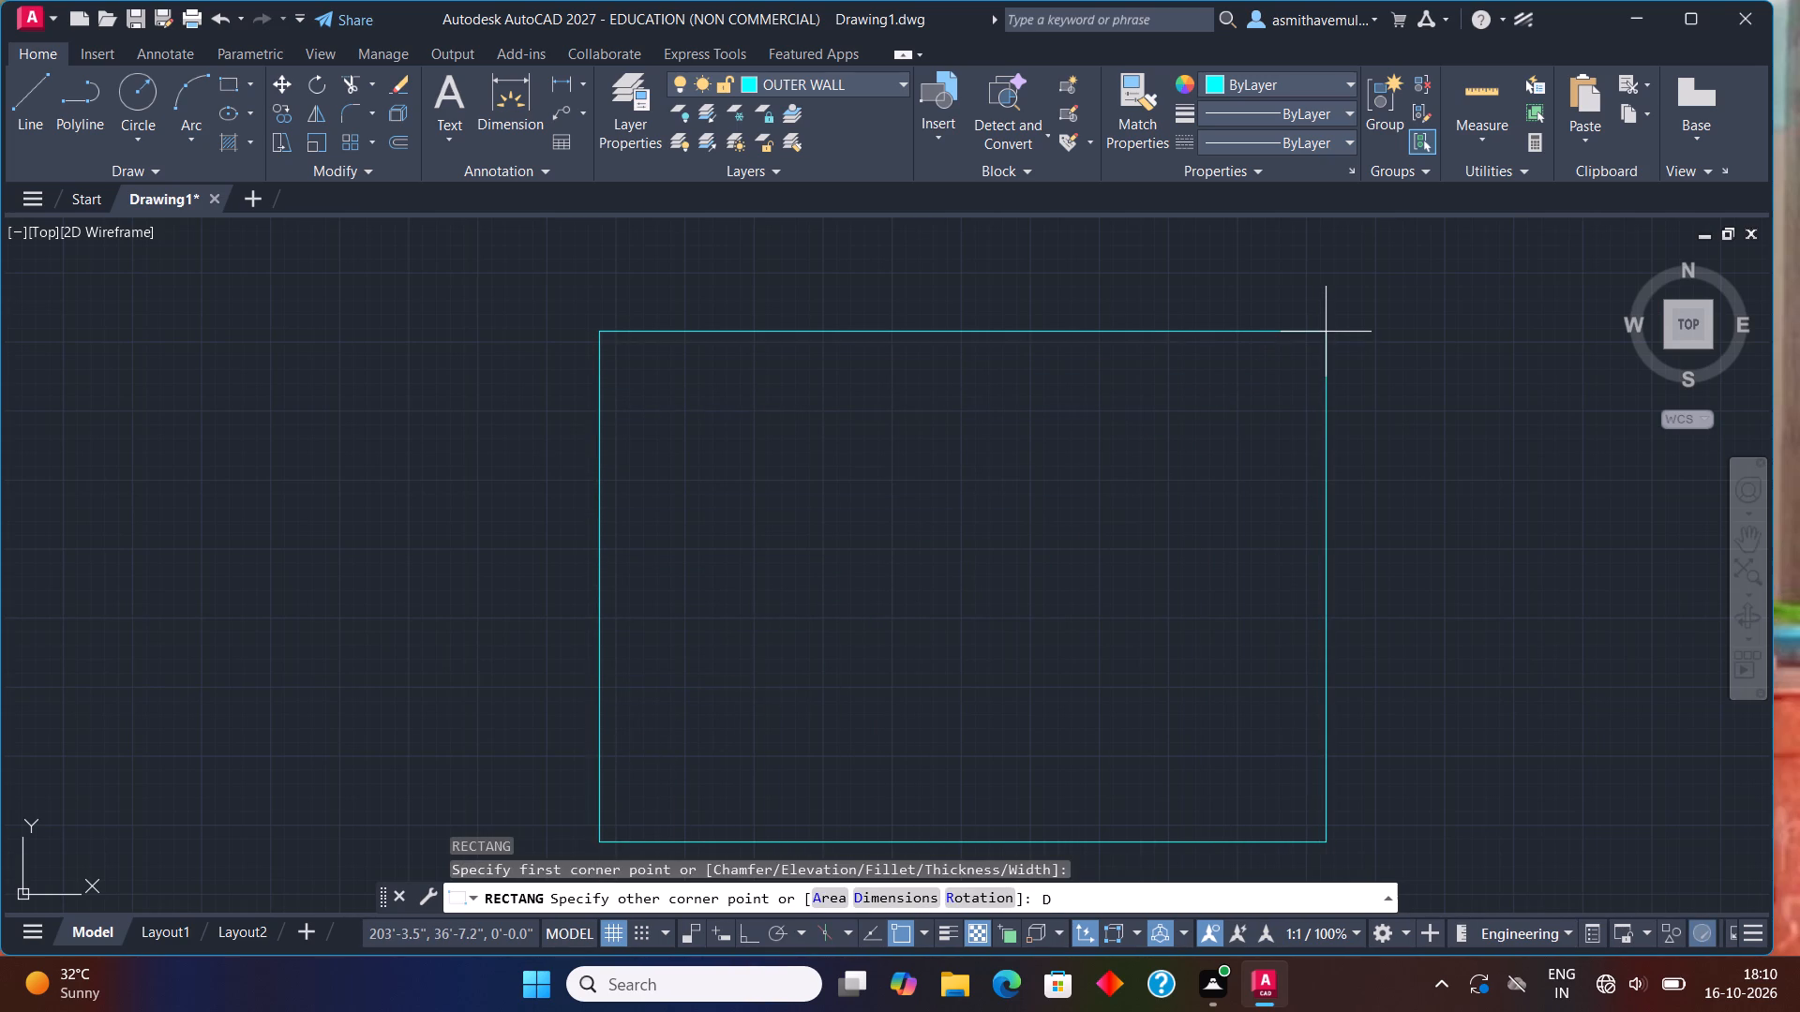
key("Return")
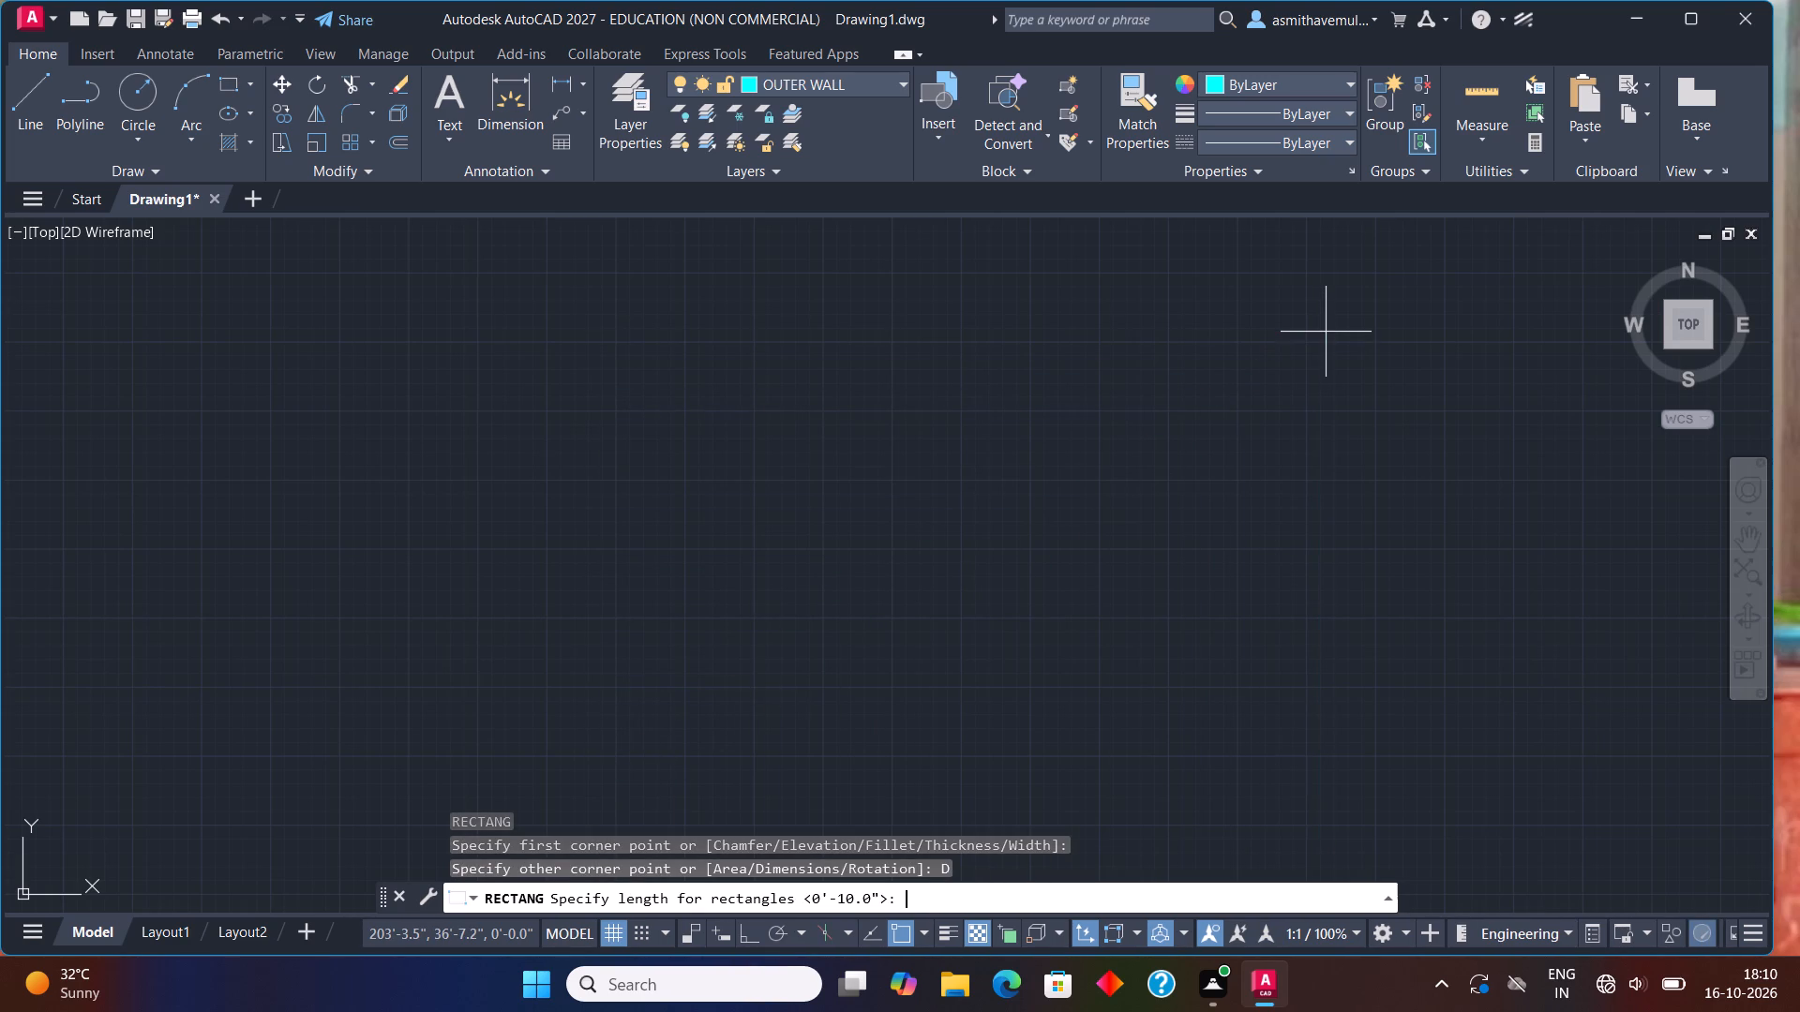
key("2")
key("6")
key("apostrophe")
key("Return")
type("26")
key("apostrophe")
key("Return")
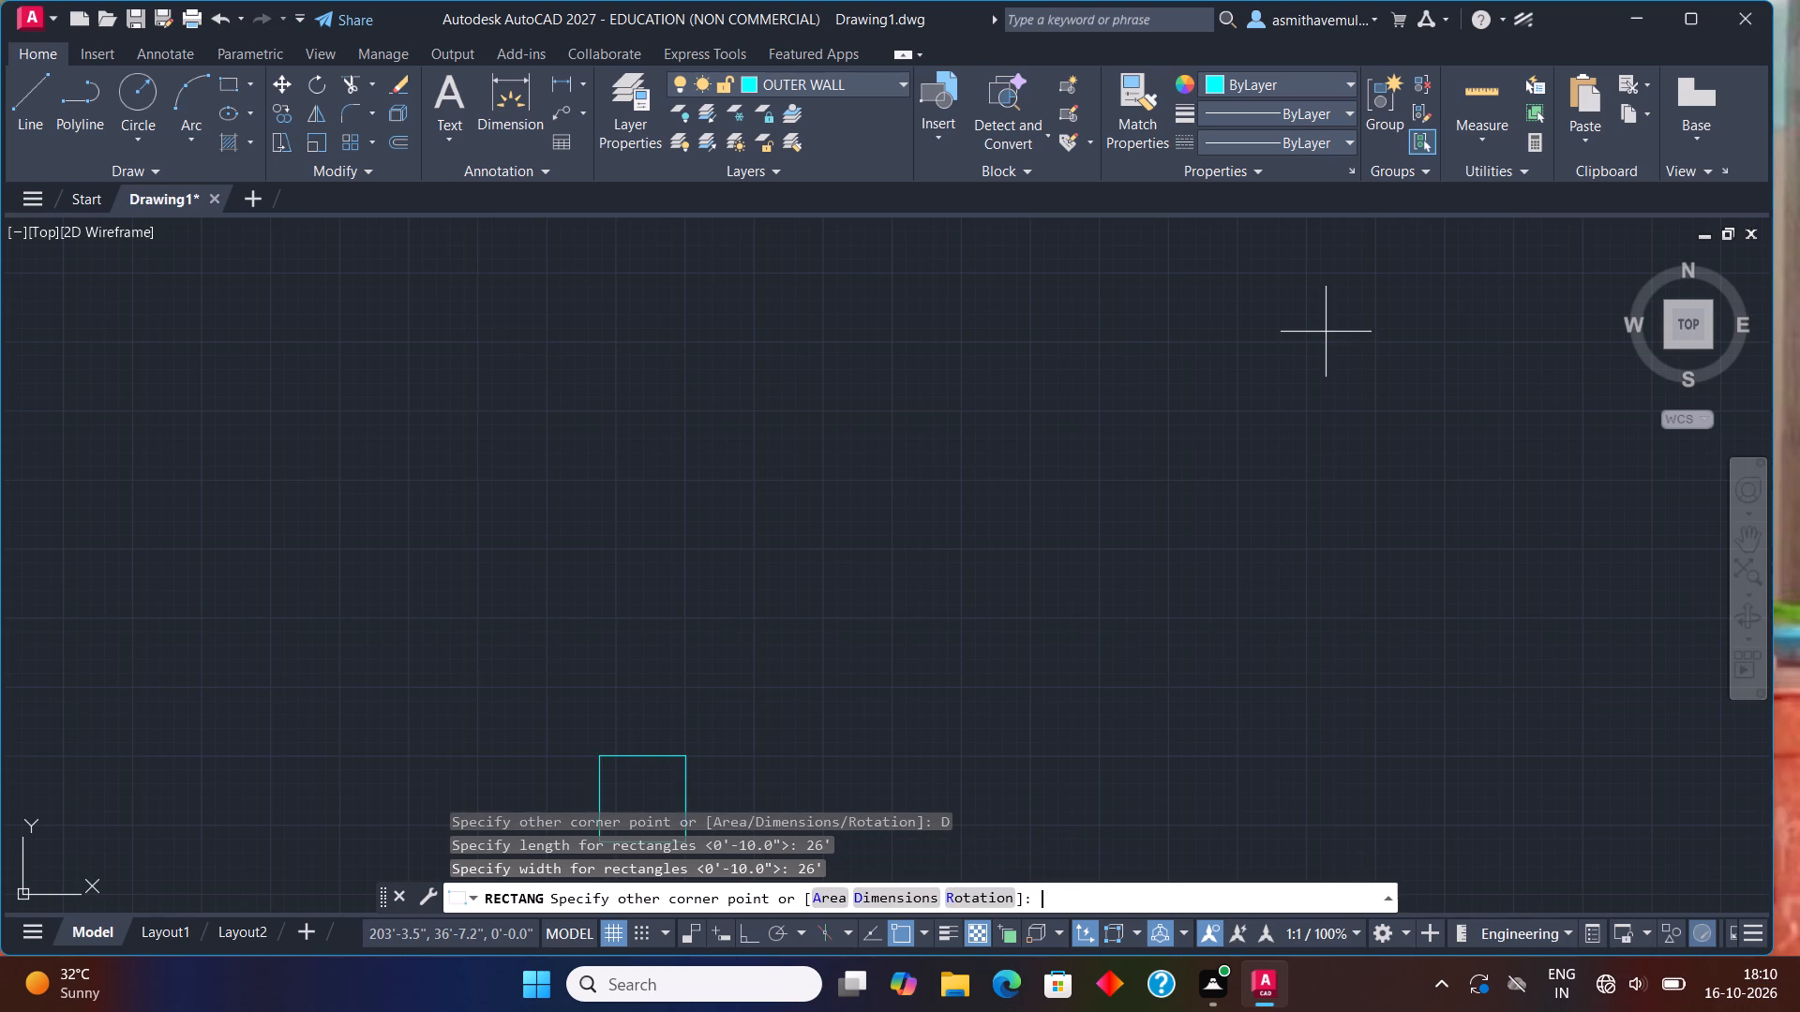
key("Return")
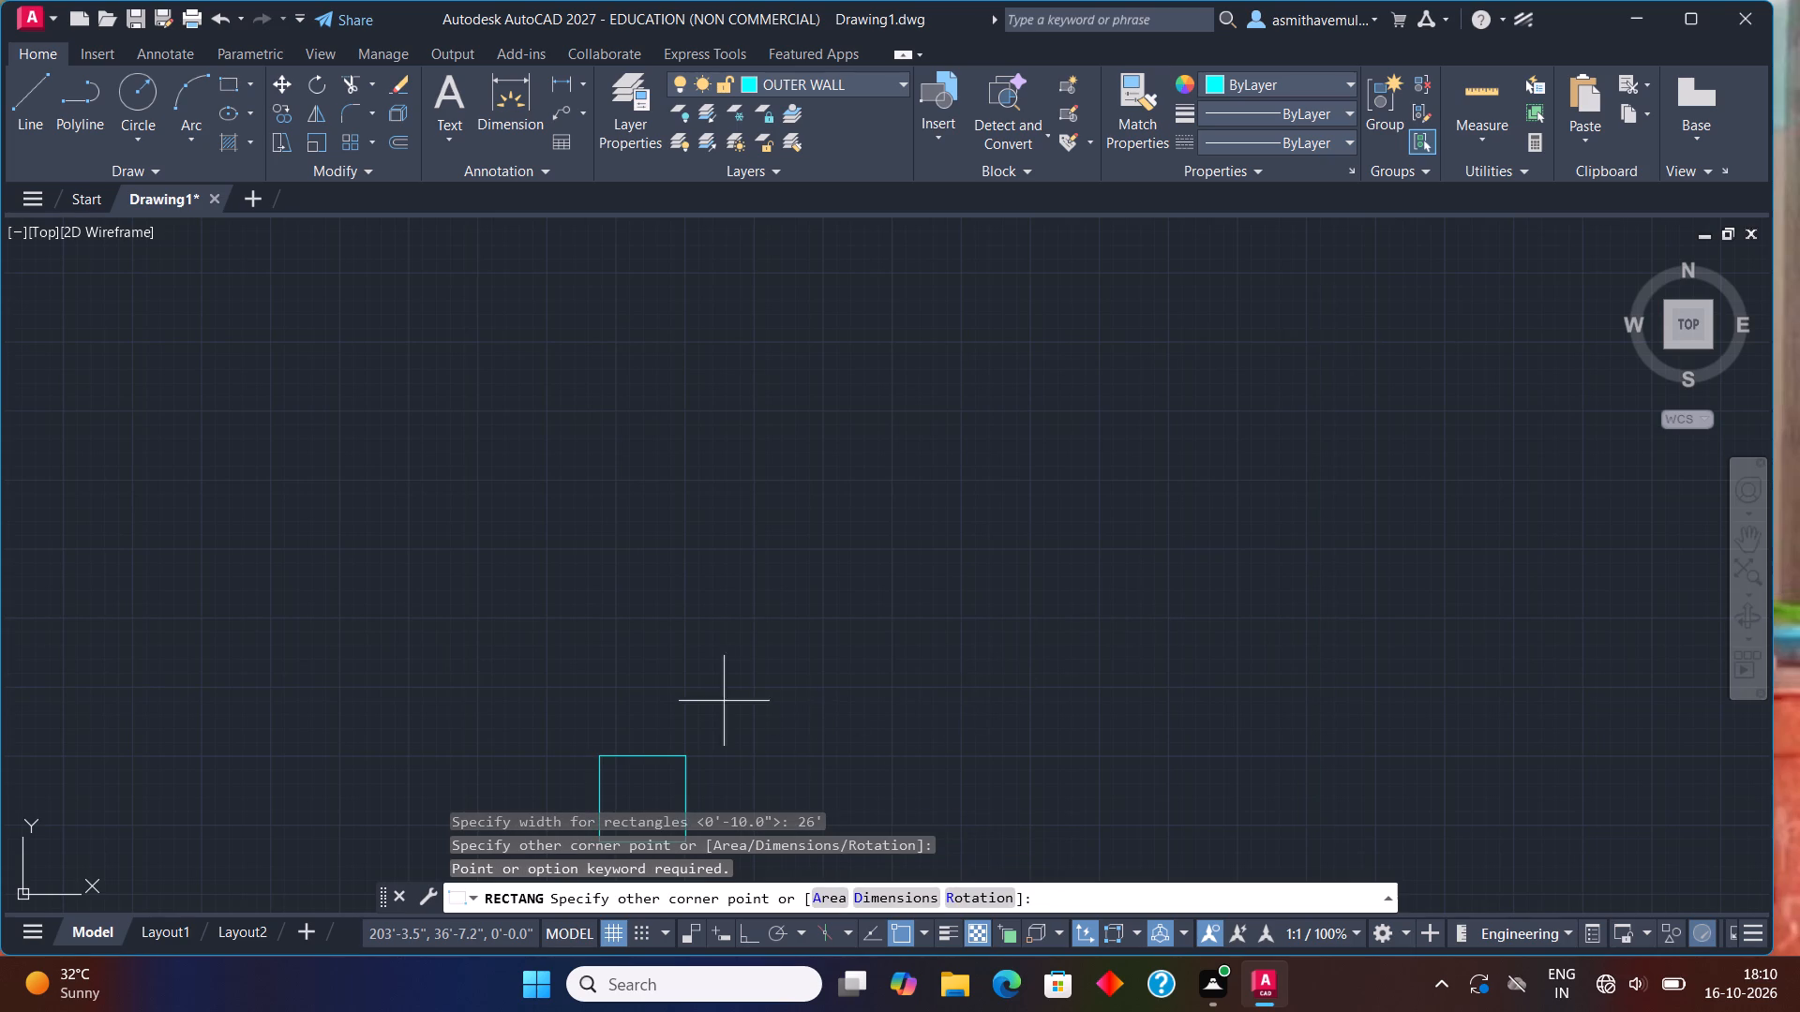
middle_click_drag(722, 571, 773, 315)
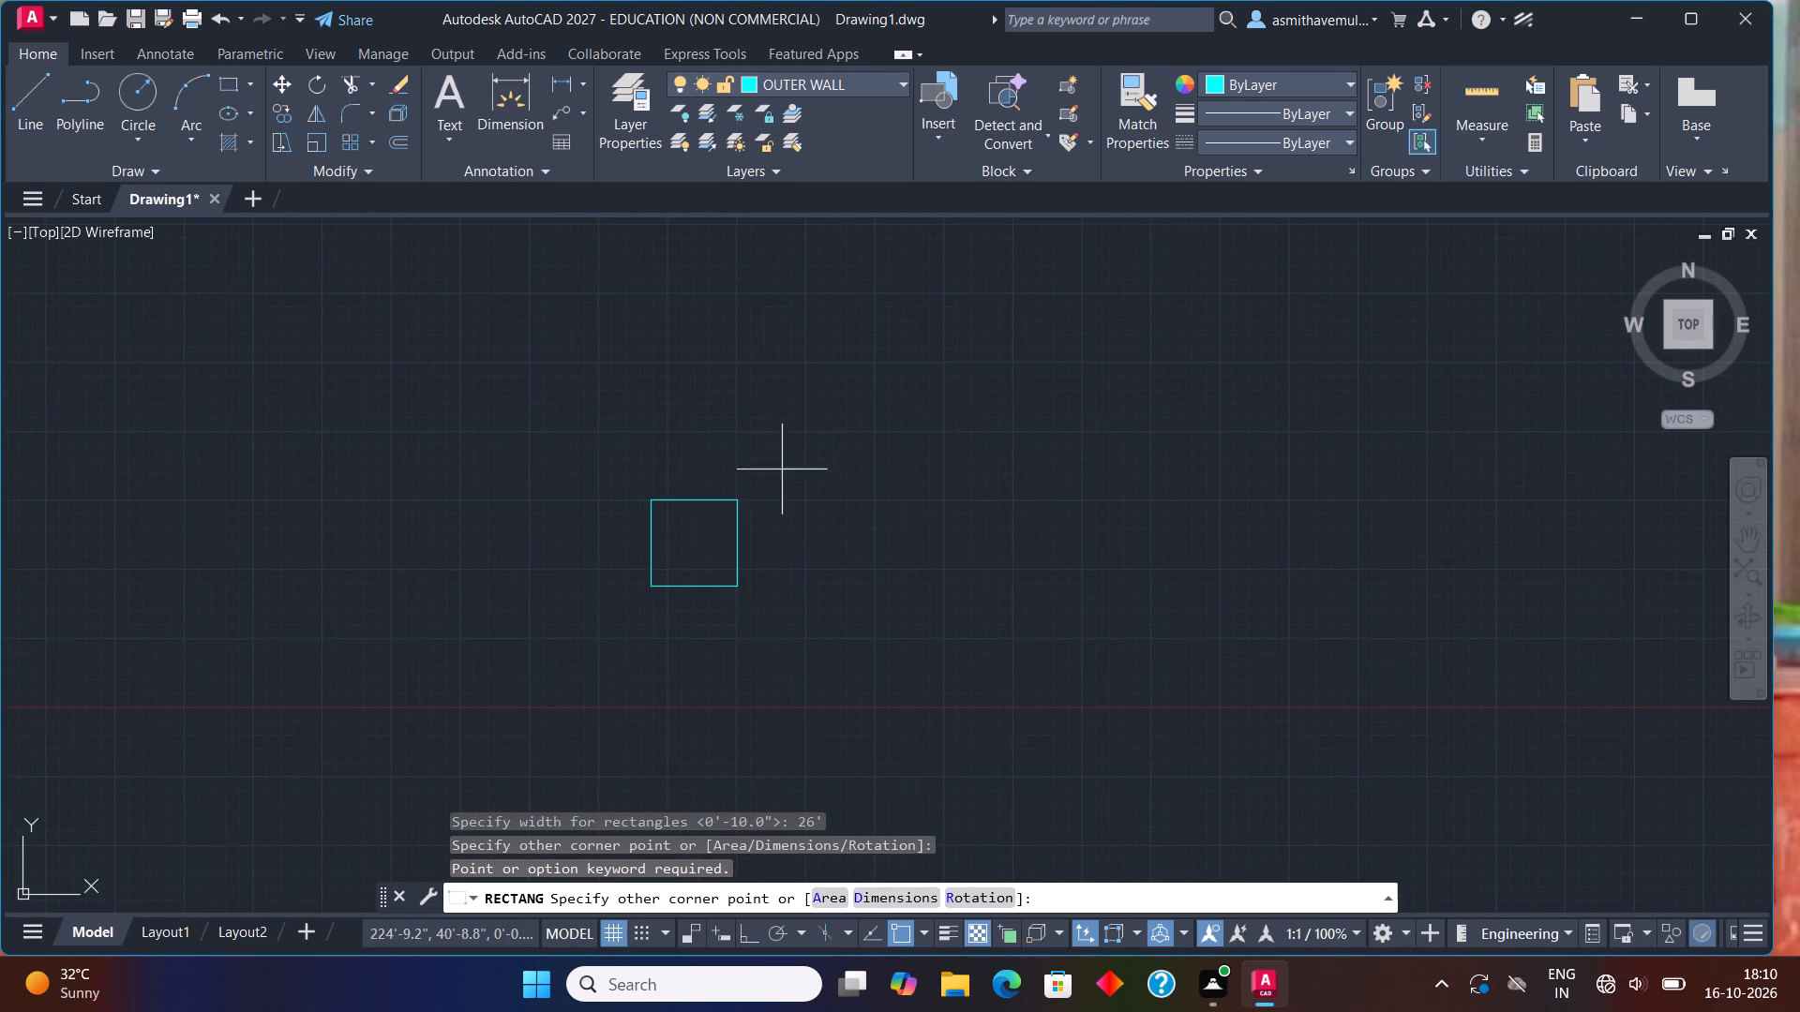
left_click(774, 495)
left_click(801, 578)
left_click(1104, 523)
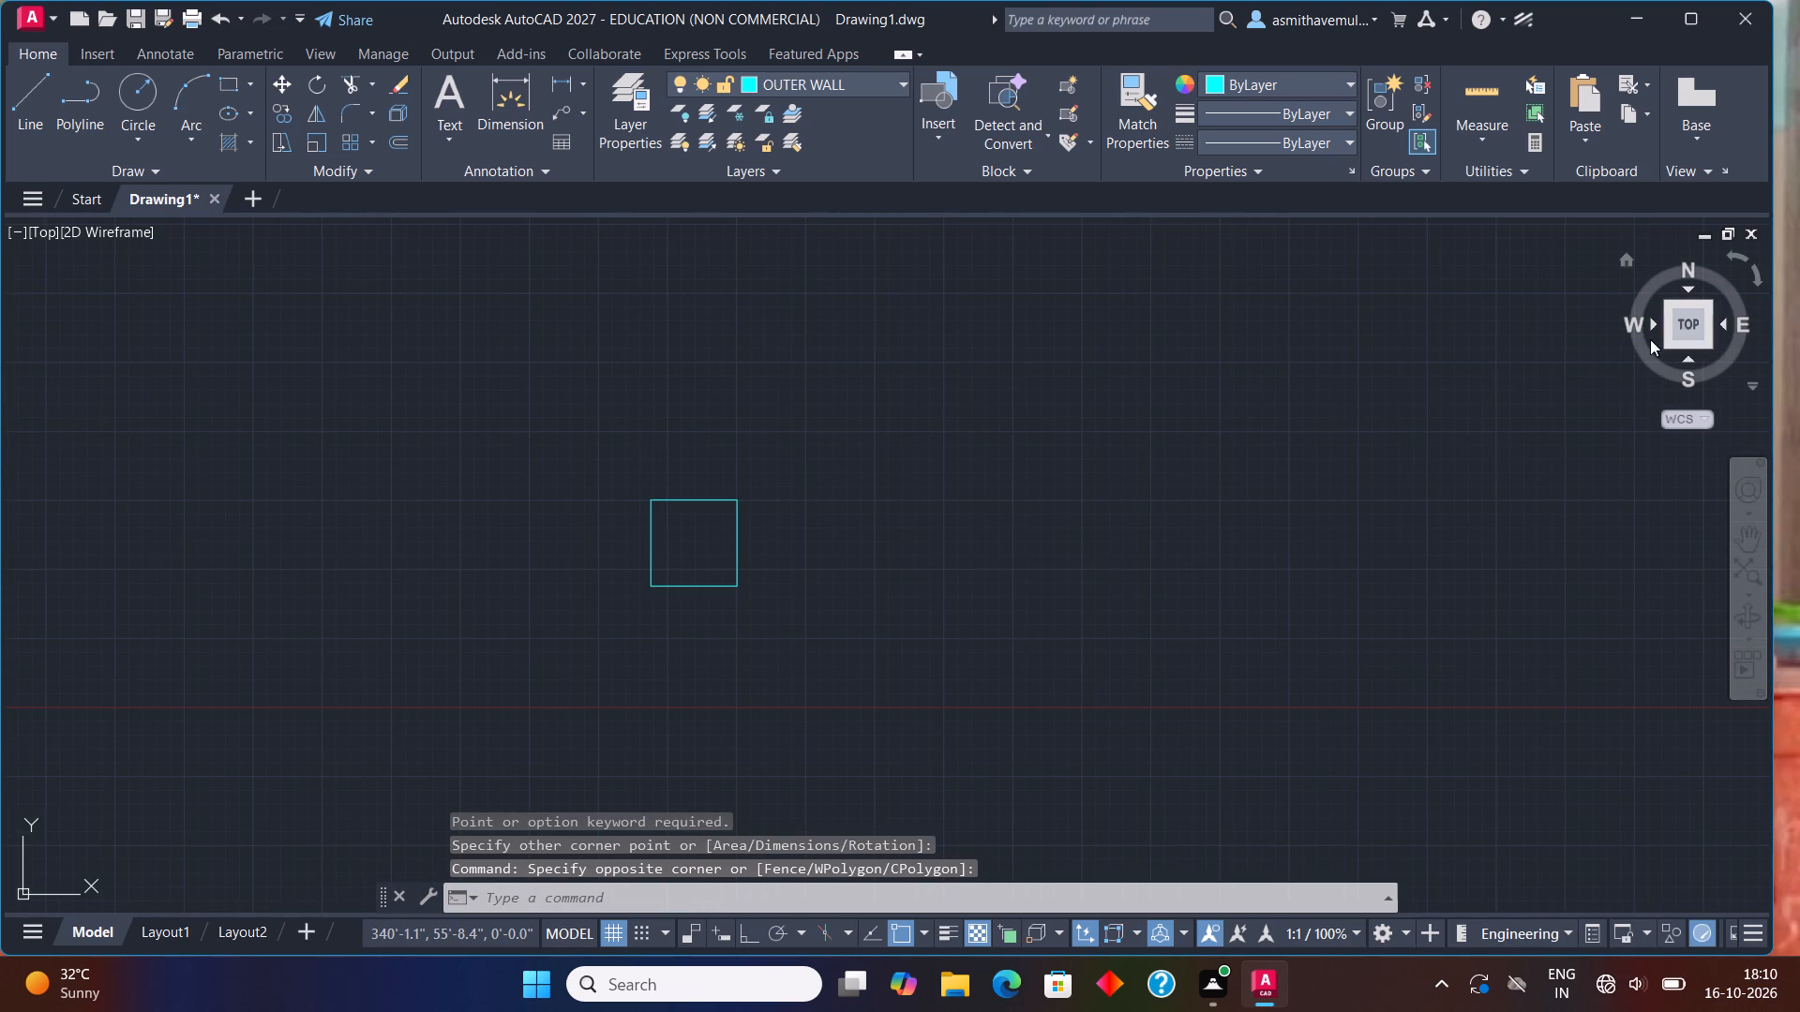
Offset the outer wall rectangle 9" inward to form the wall thickness.
left_click(1687, 318)
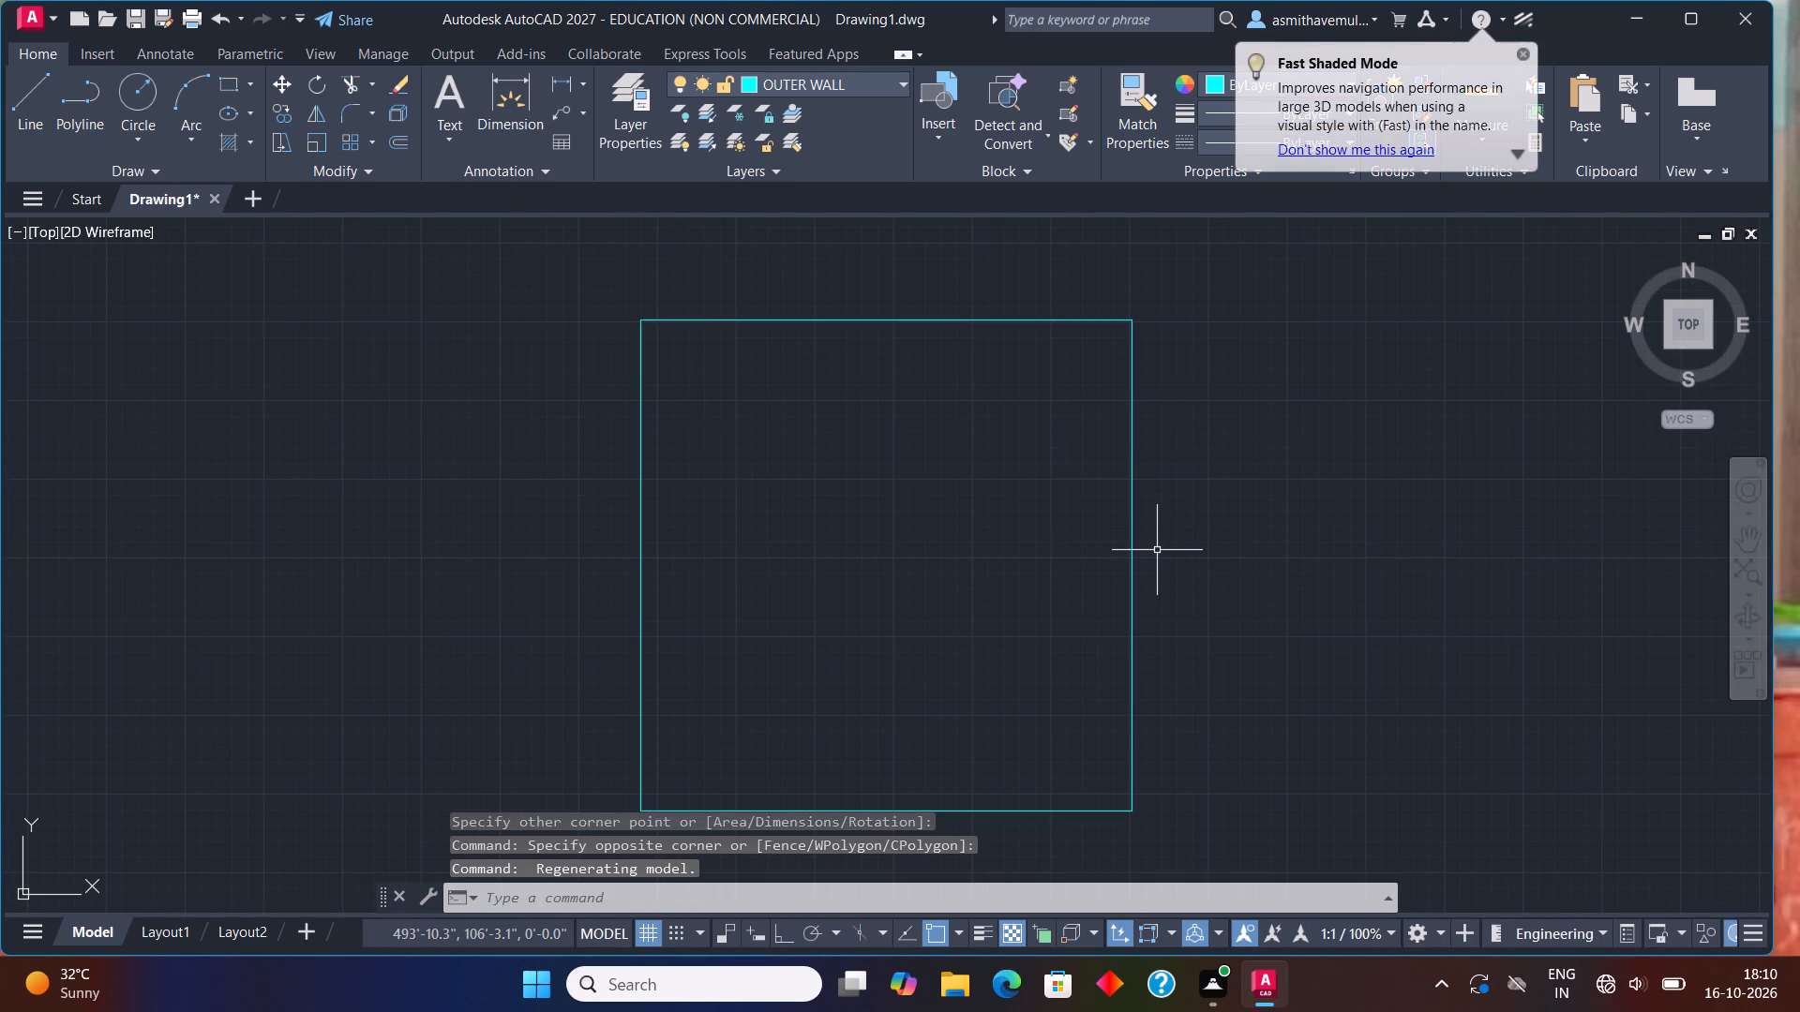
key("o")
key("Return")
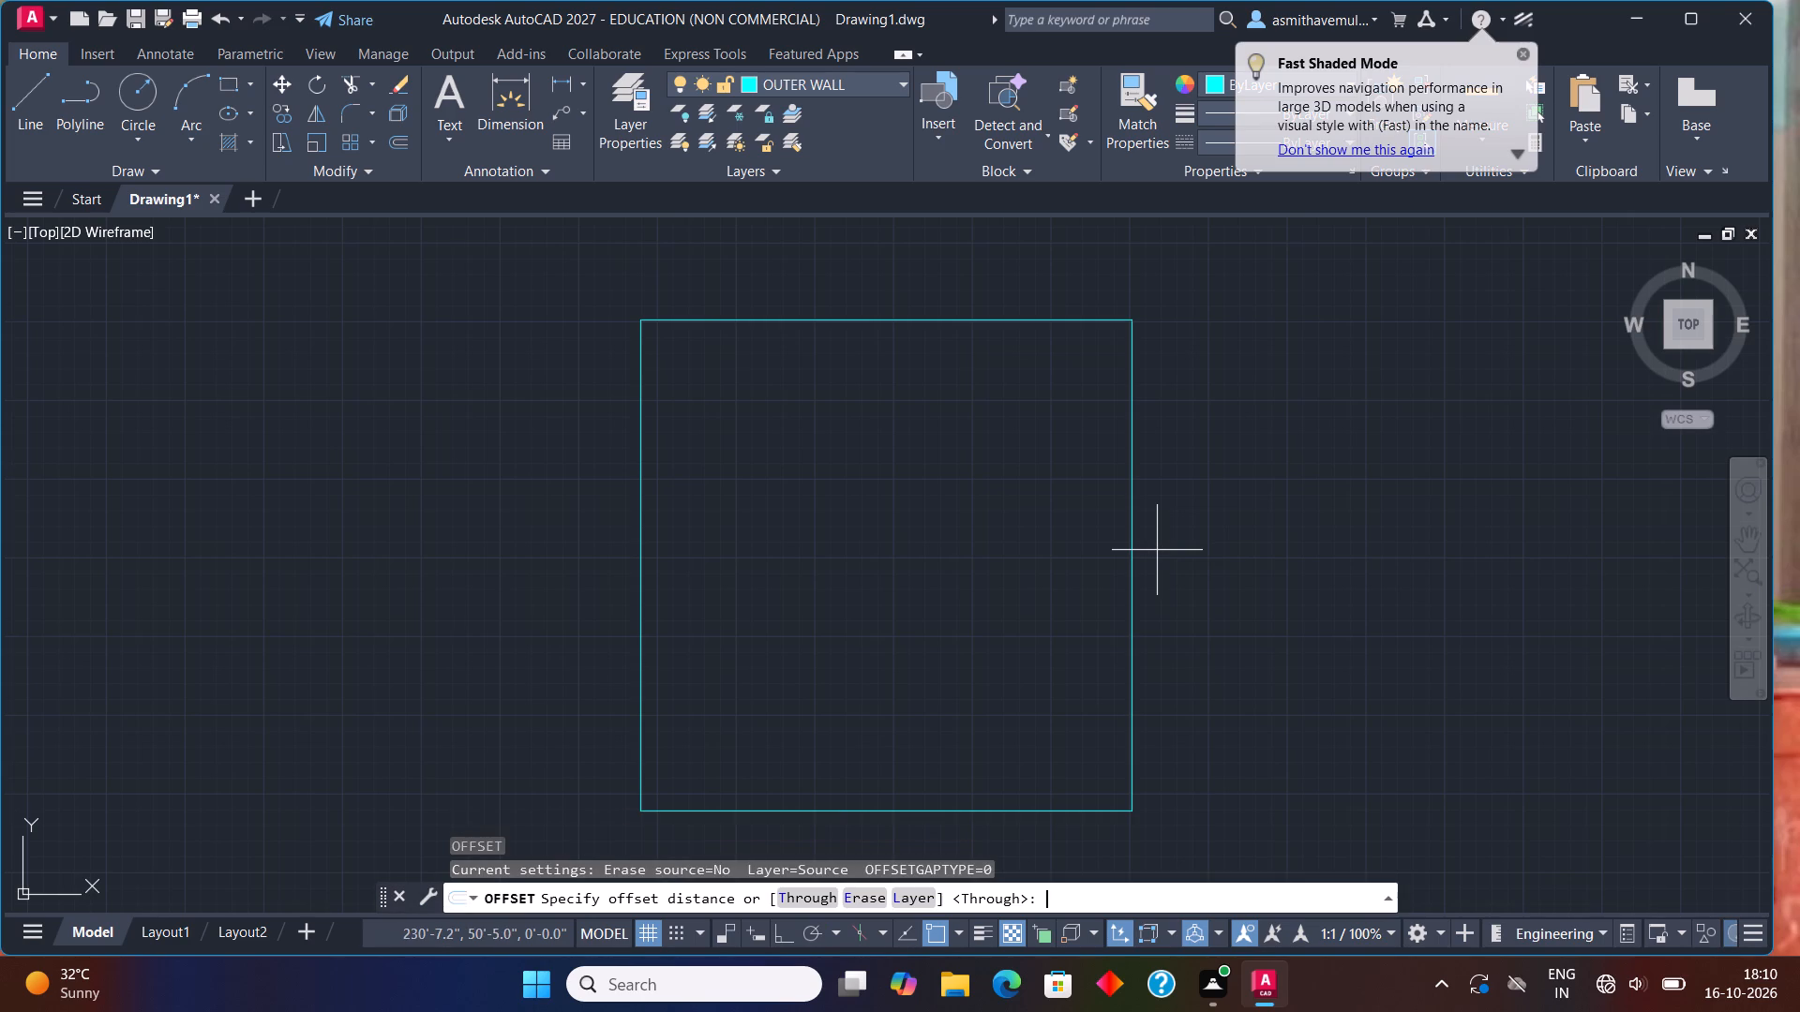
key("9")
key("shift+quotedbl")
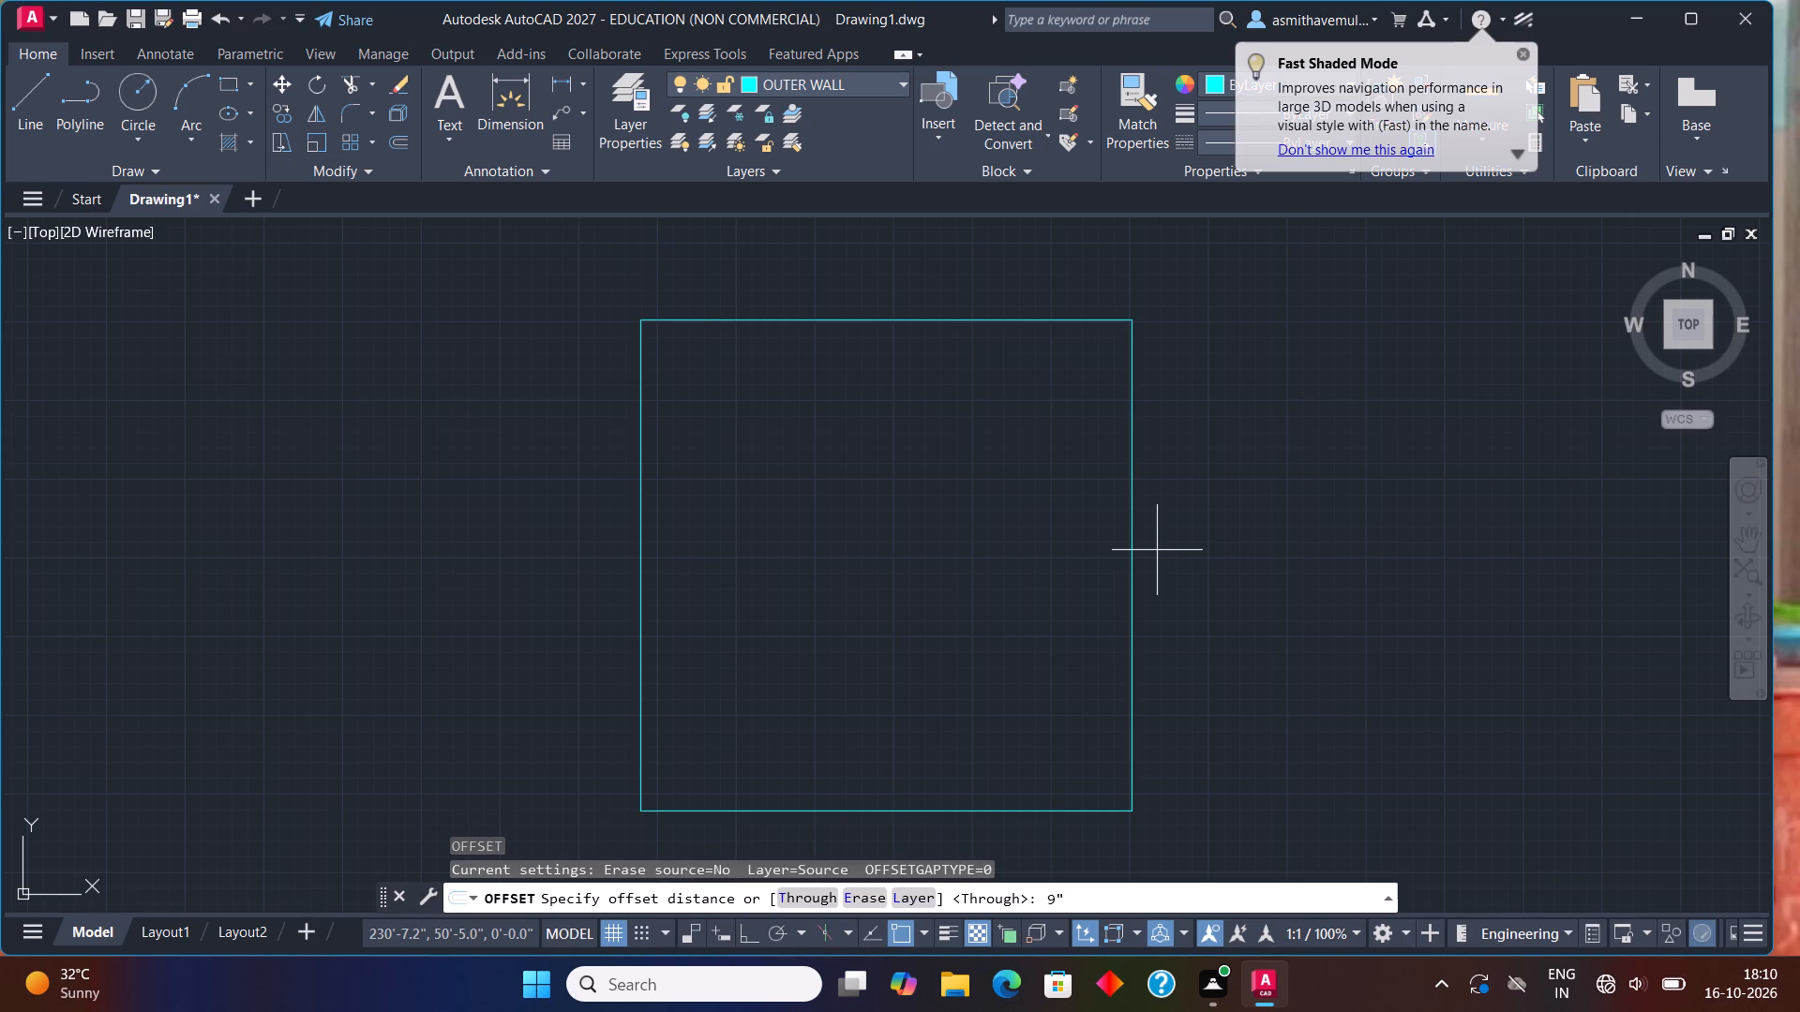
key("Return")
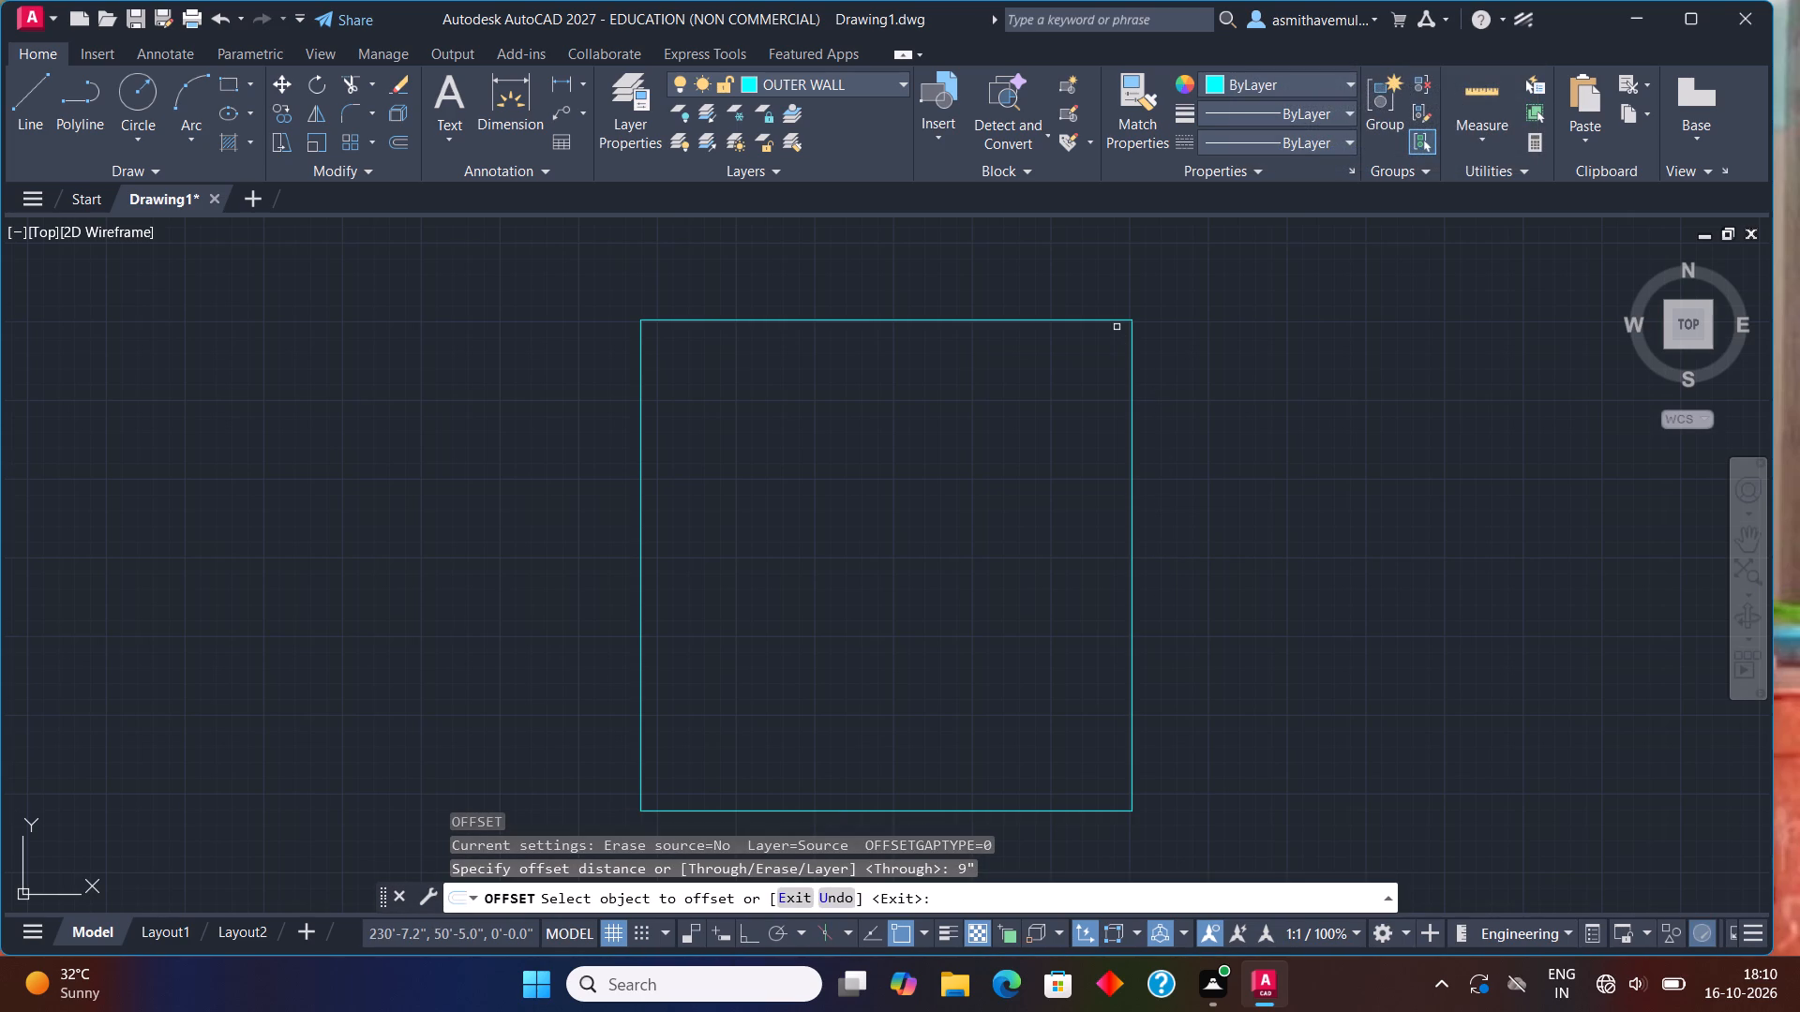
left_click(1115, 320)
left_click(1090, 378)
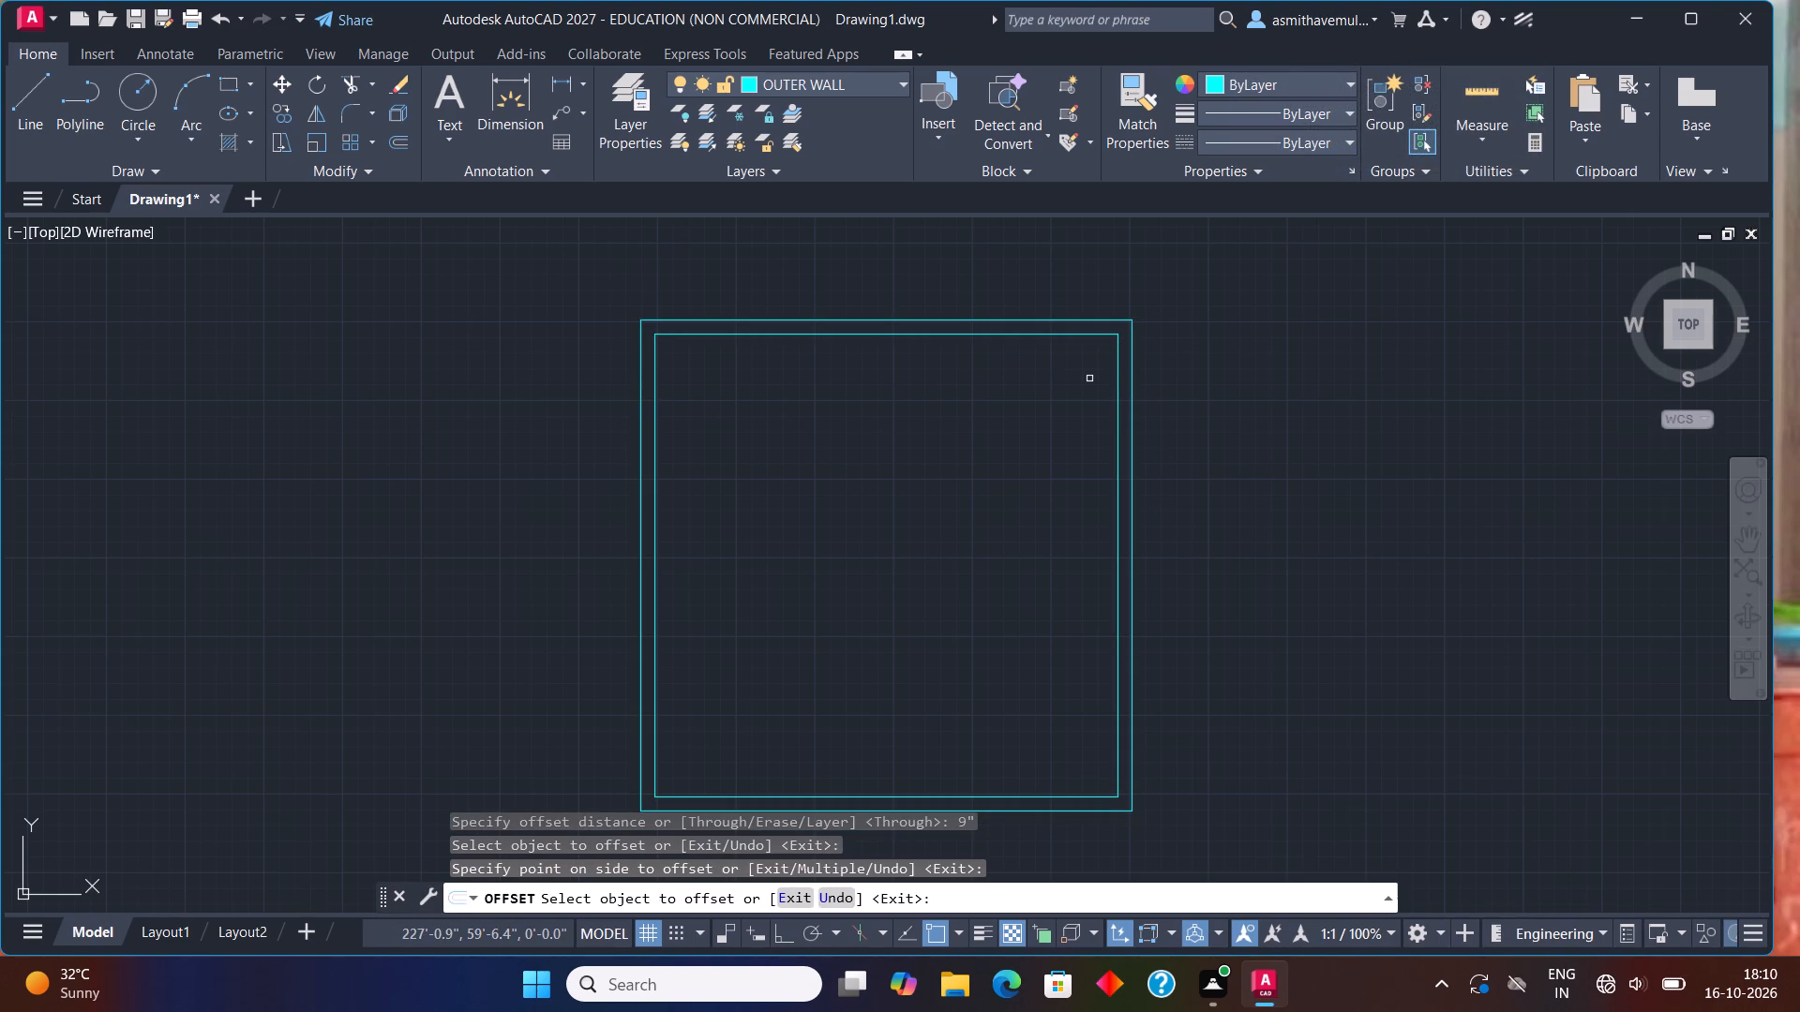
key("Escape")
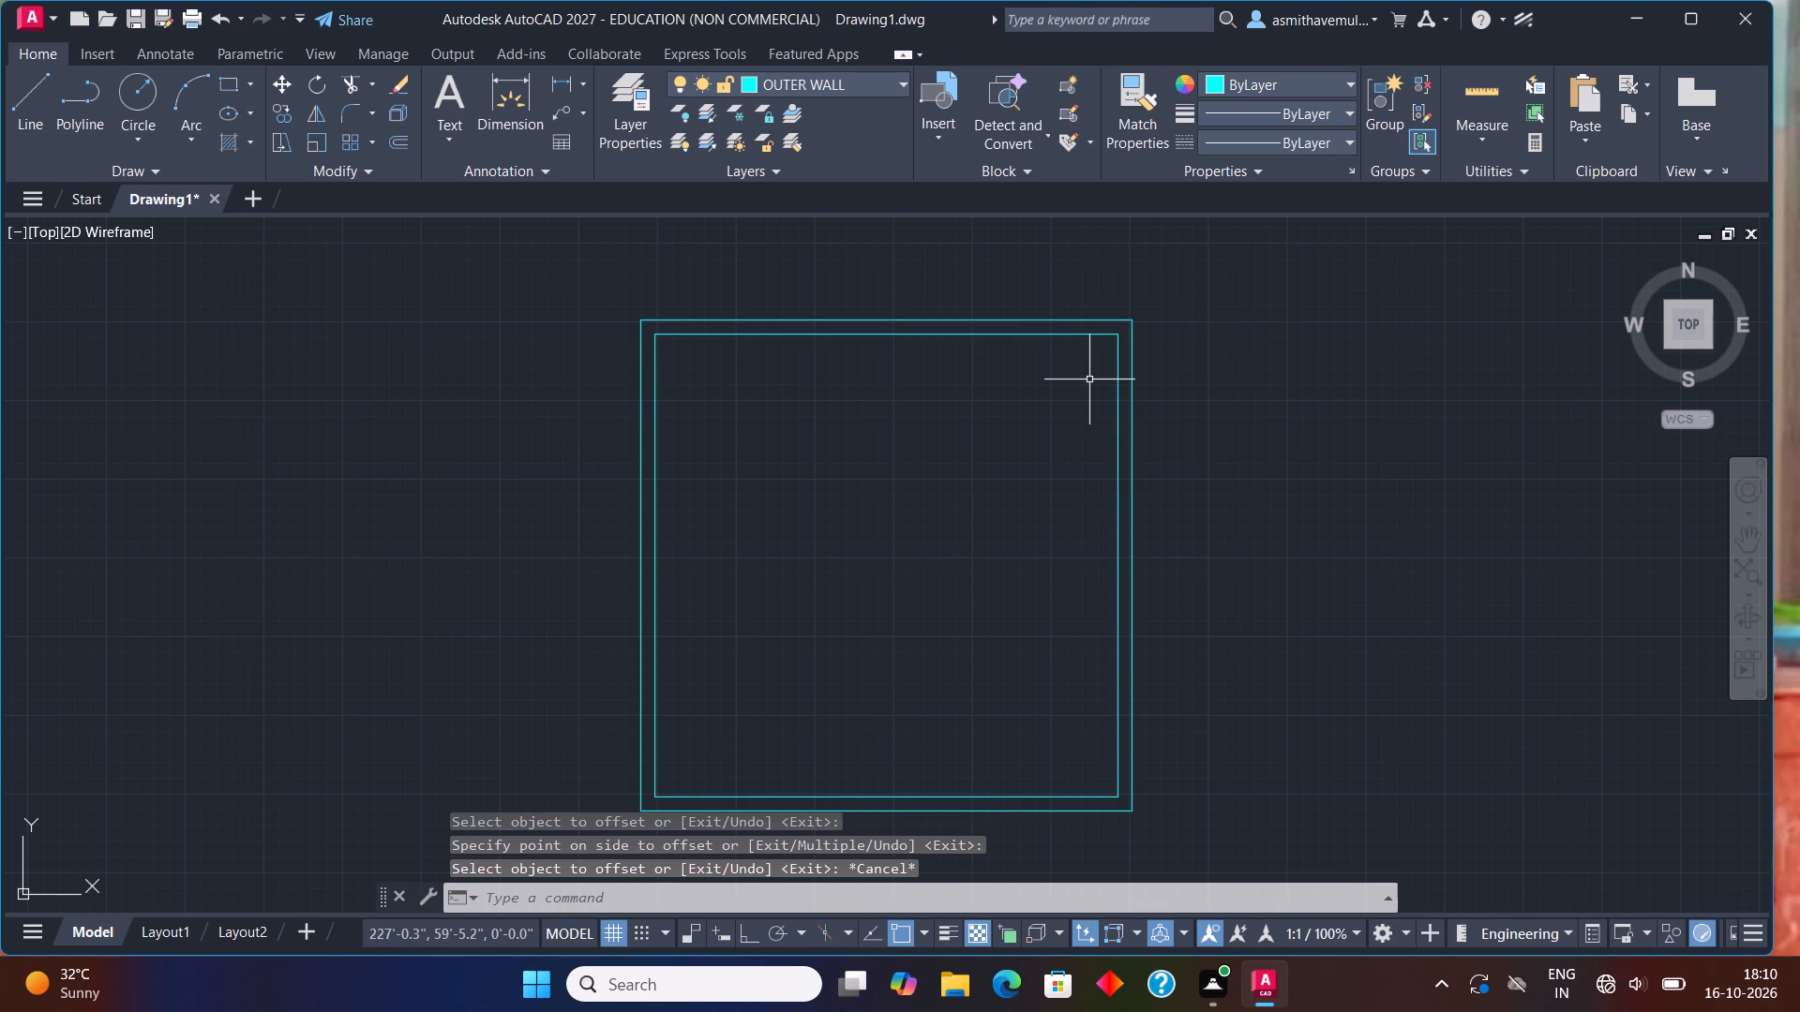
Explode the inner rectangle of the outer wall into separate lines.
left_click(1057, 335)
key("x")
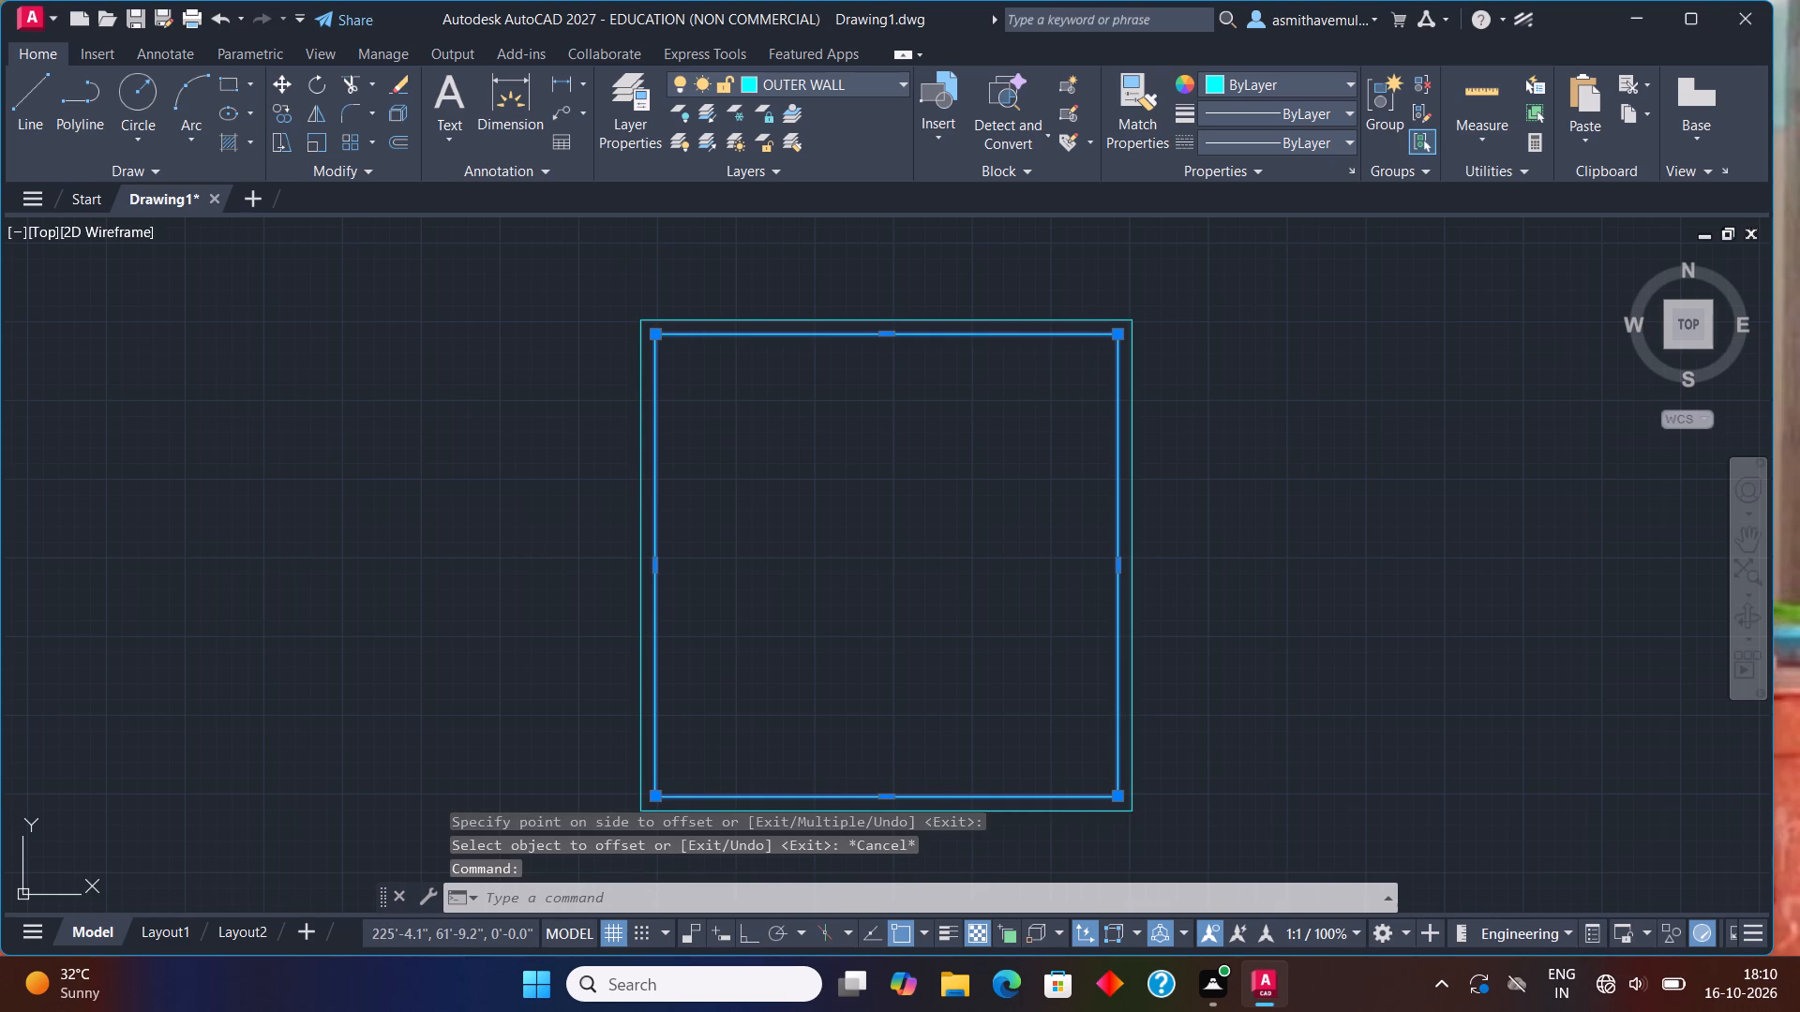
key("Return")
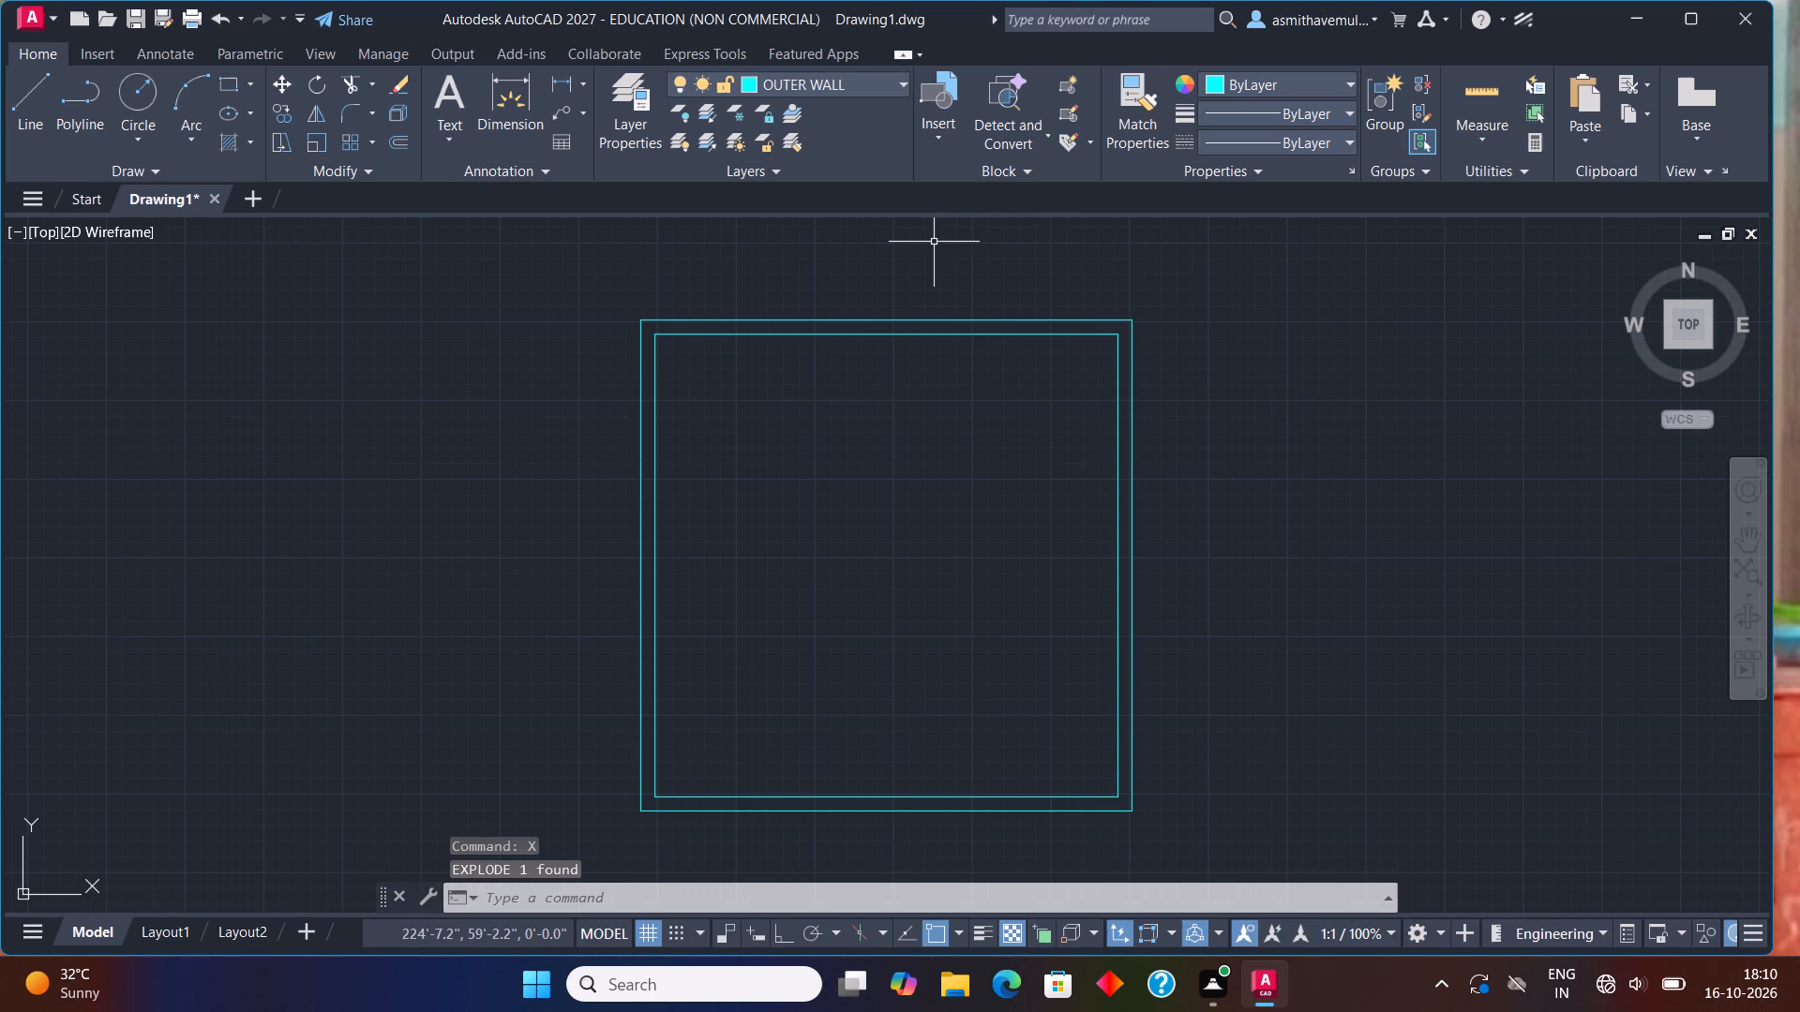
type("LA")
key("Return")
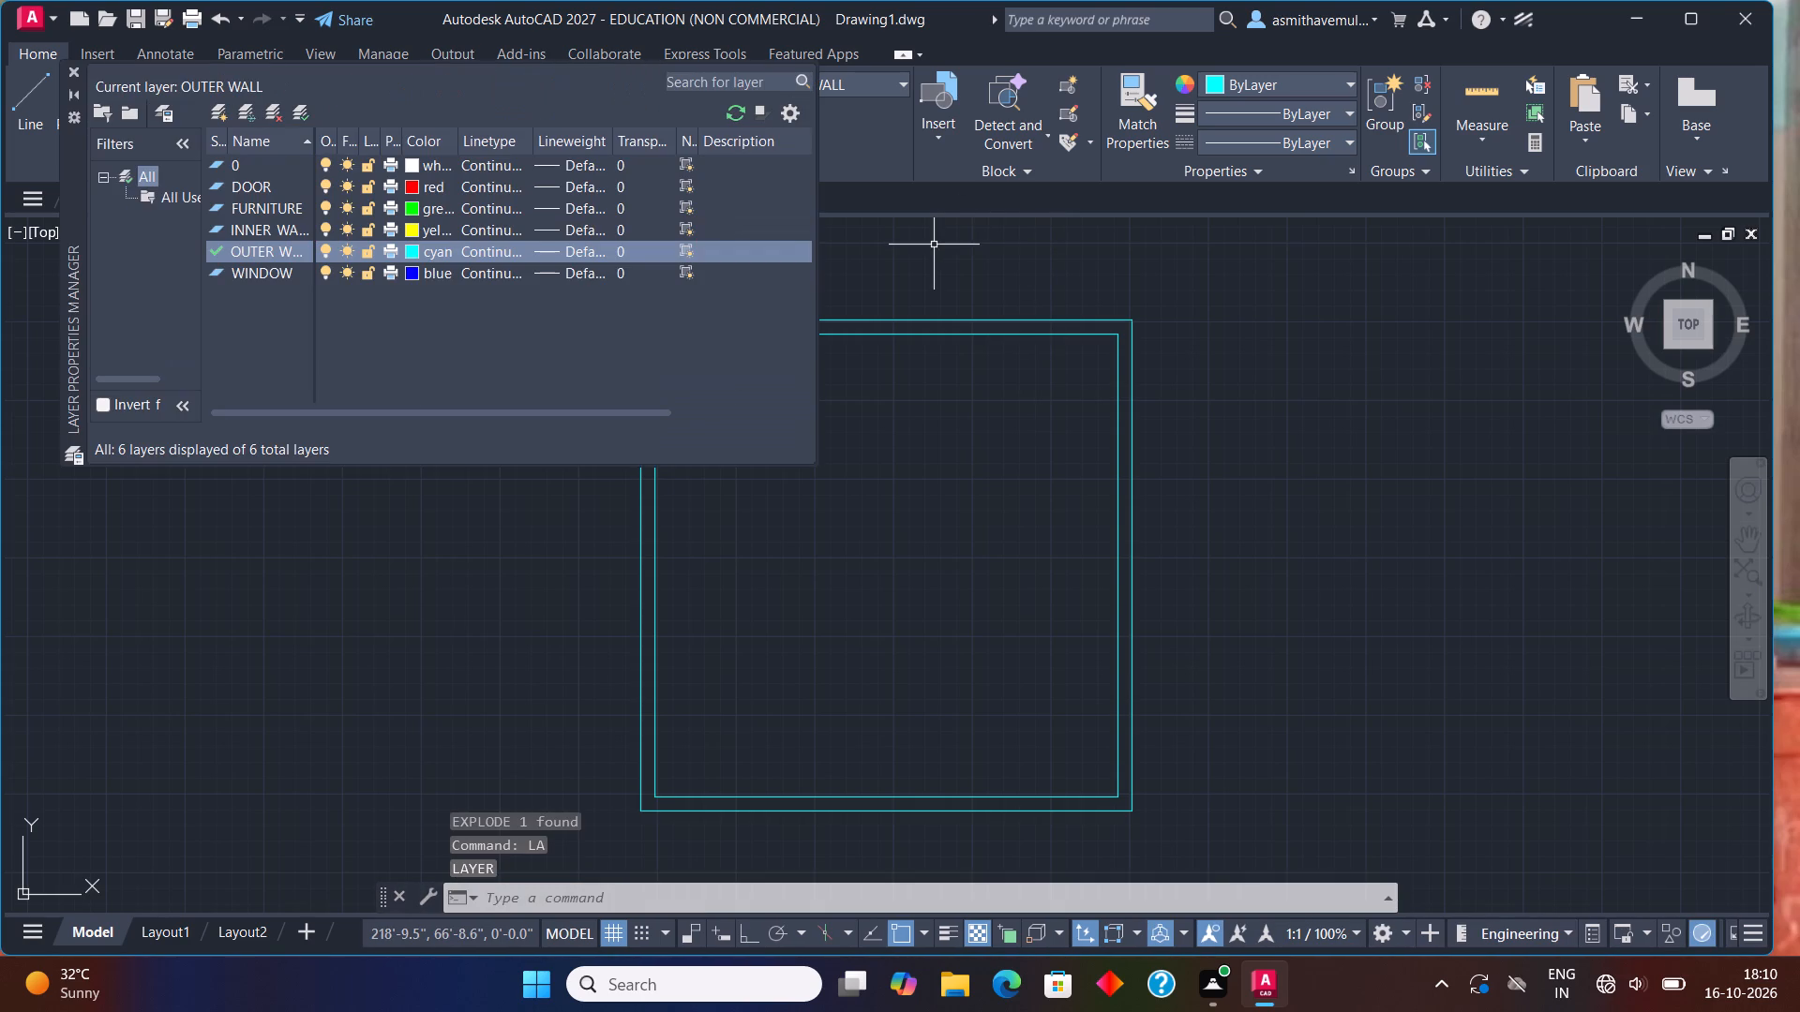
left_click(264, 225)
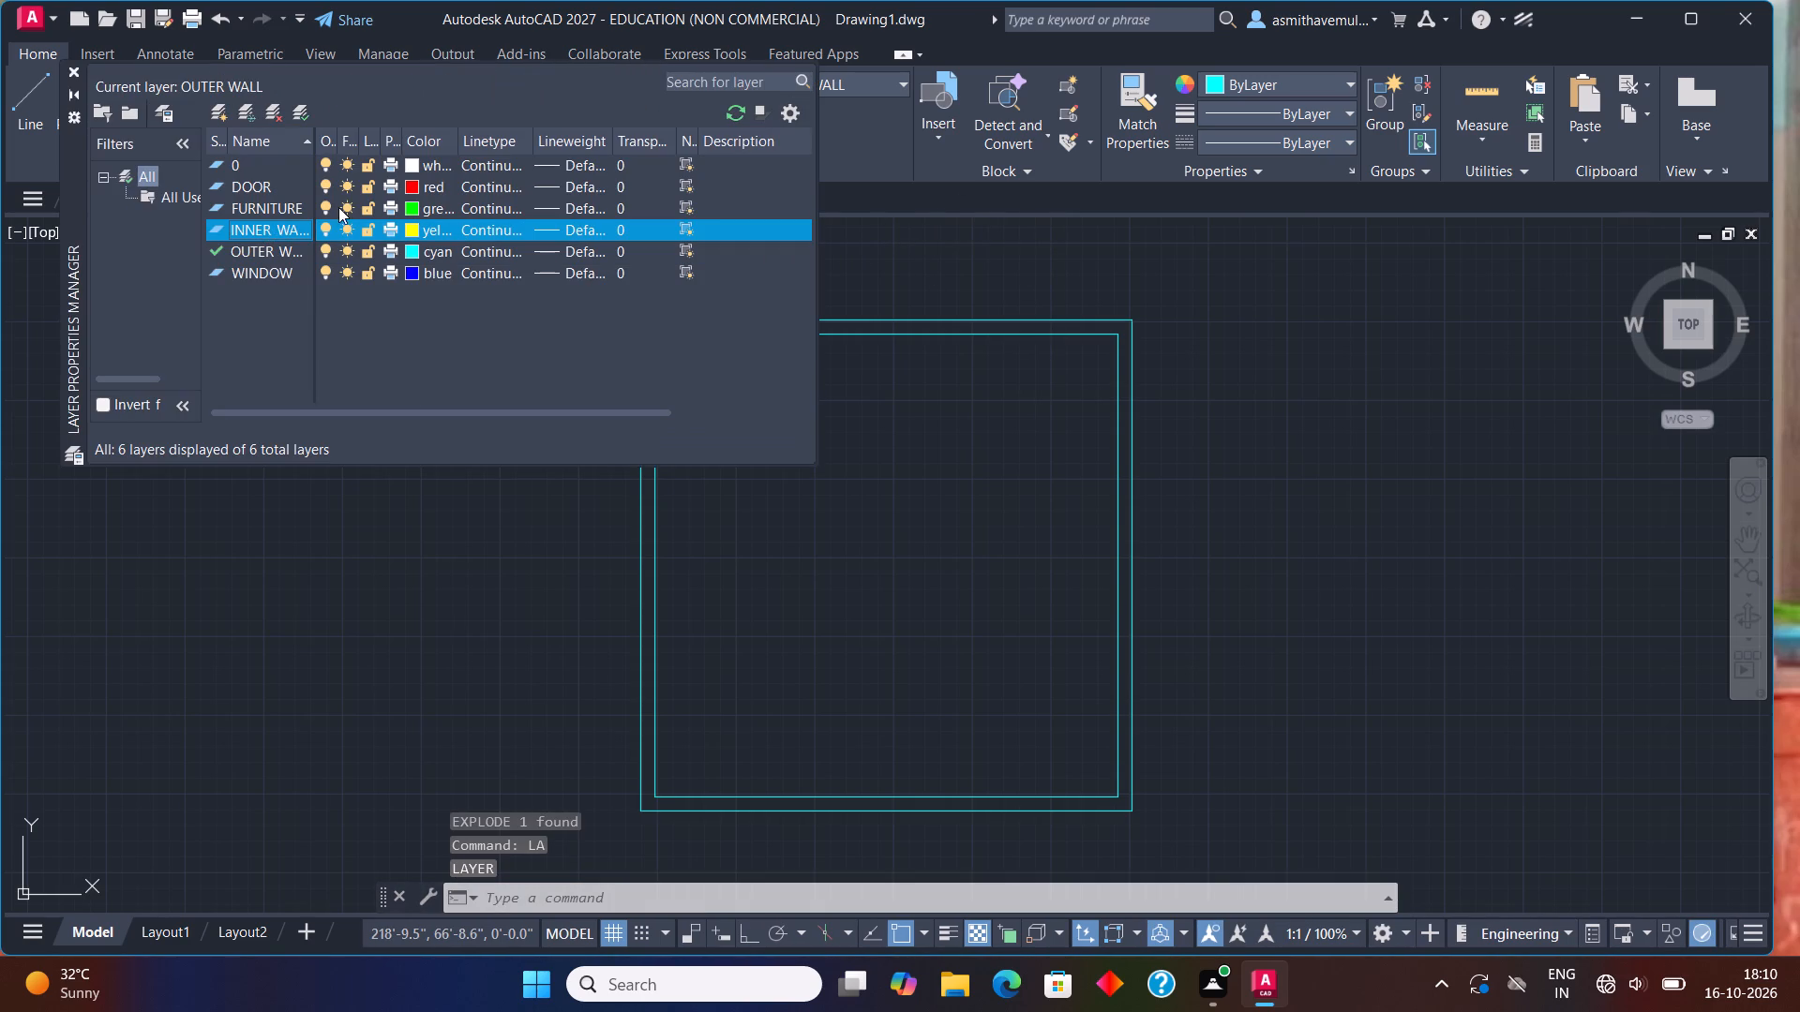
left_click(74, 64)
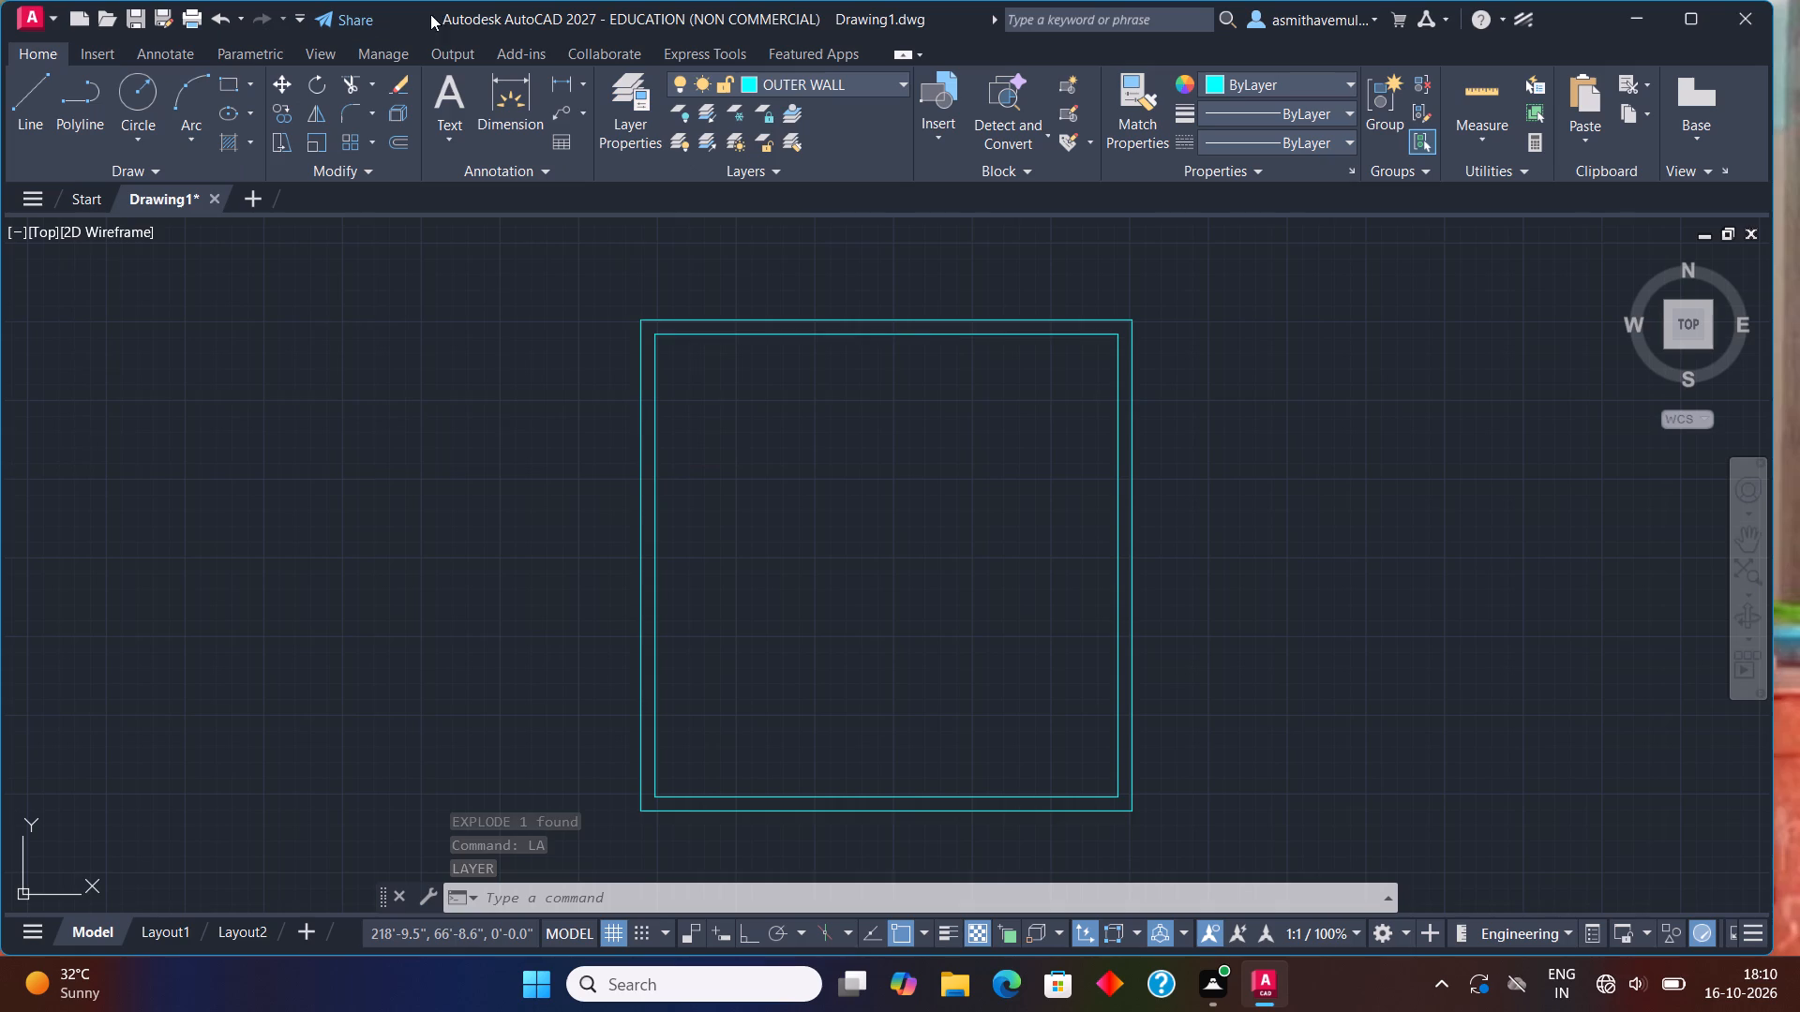
Make INNER WALL the current layer.
left_click(823, 85)
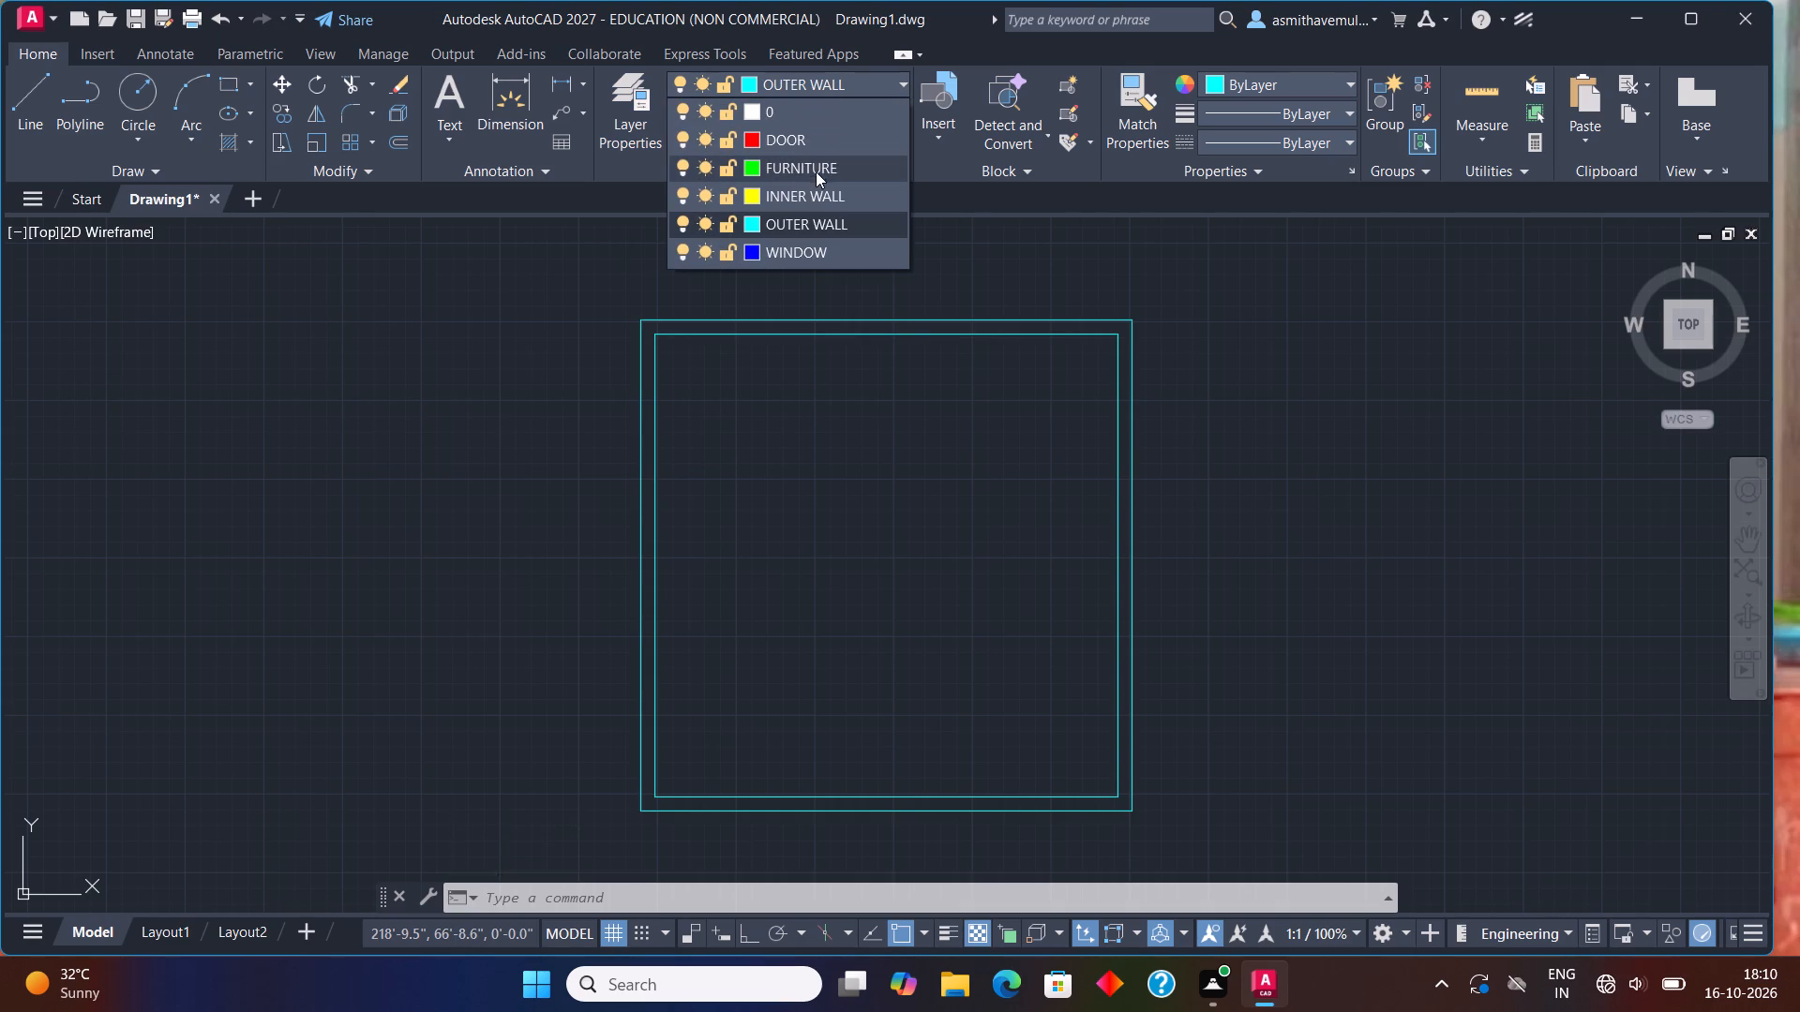
left_click(815, 192)
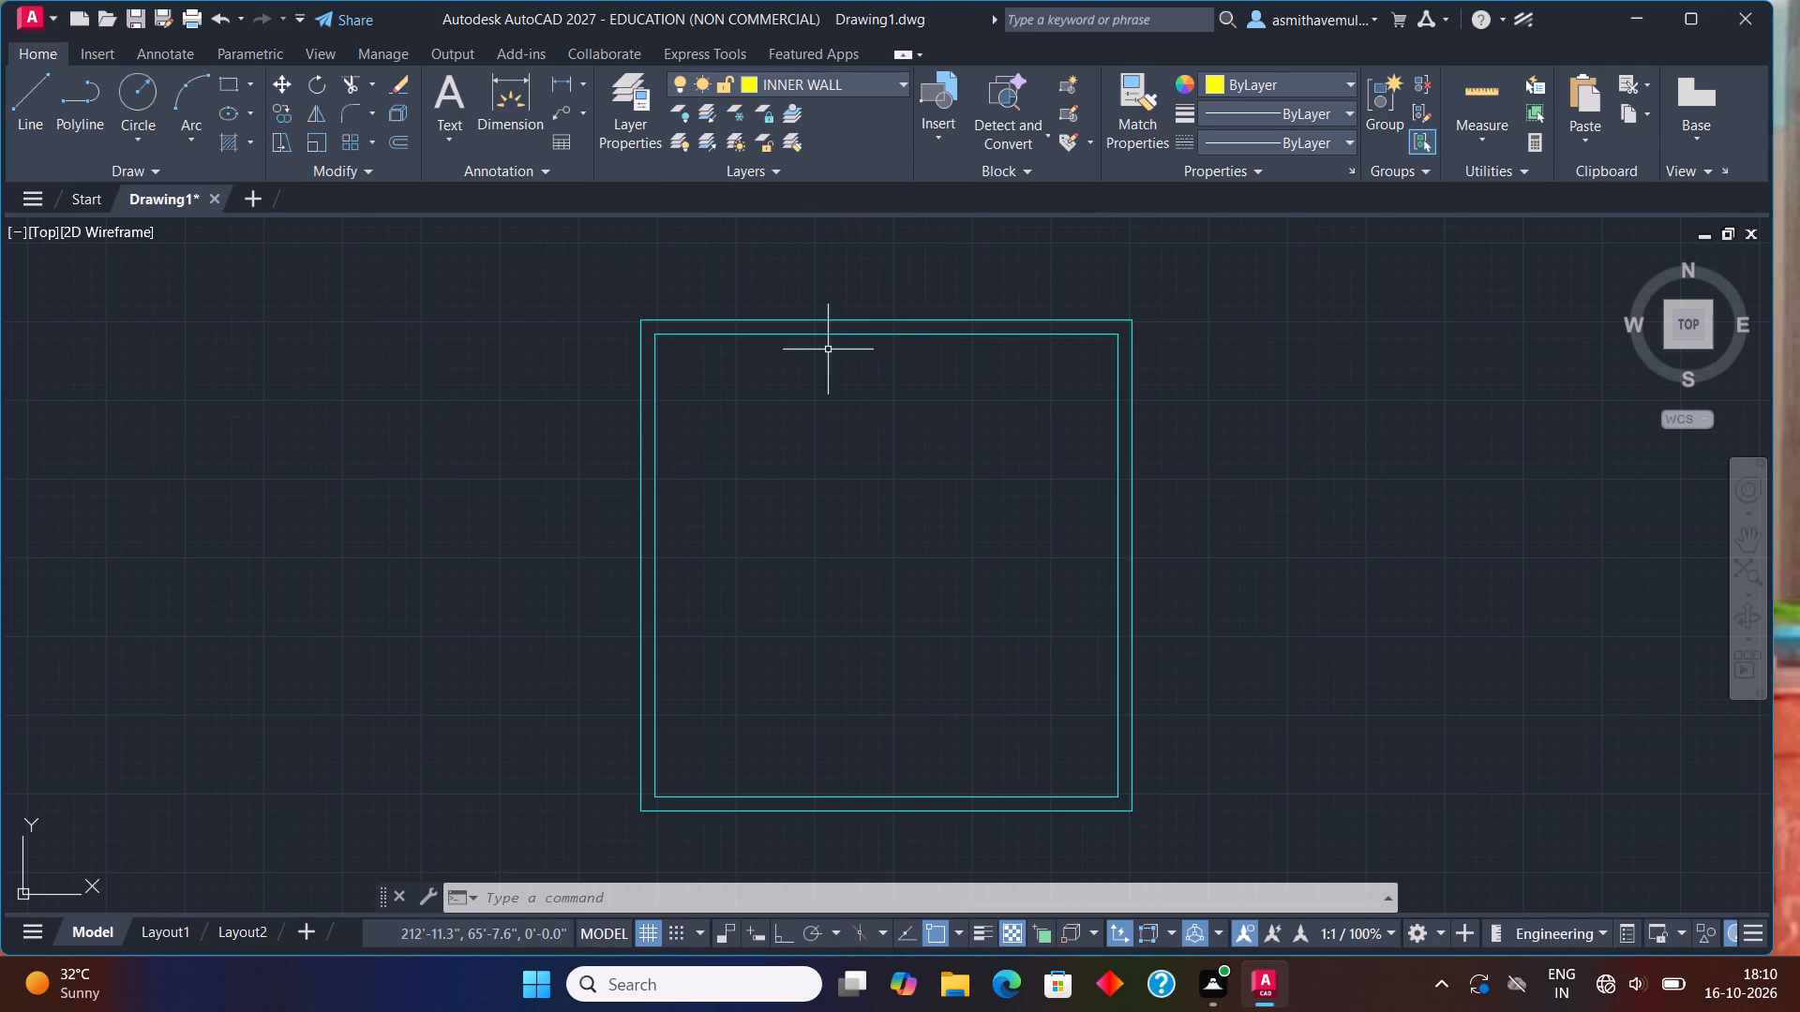
Set the Offset command's layer option to Current so offset objects go on the current layer.
key("o")
key("Return")
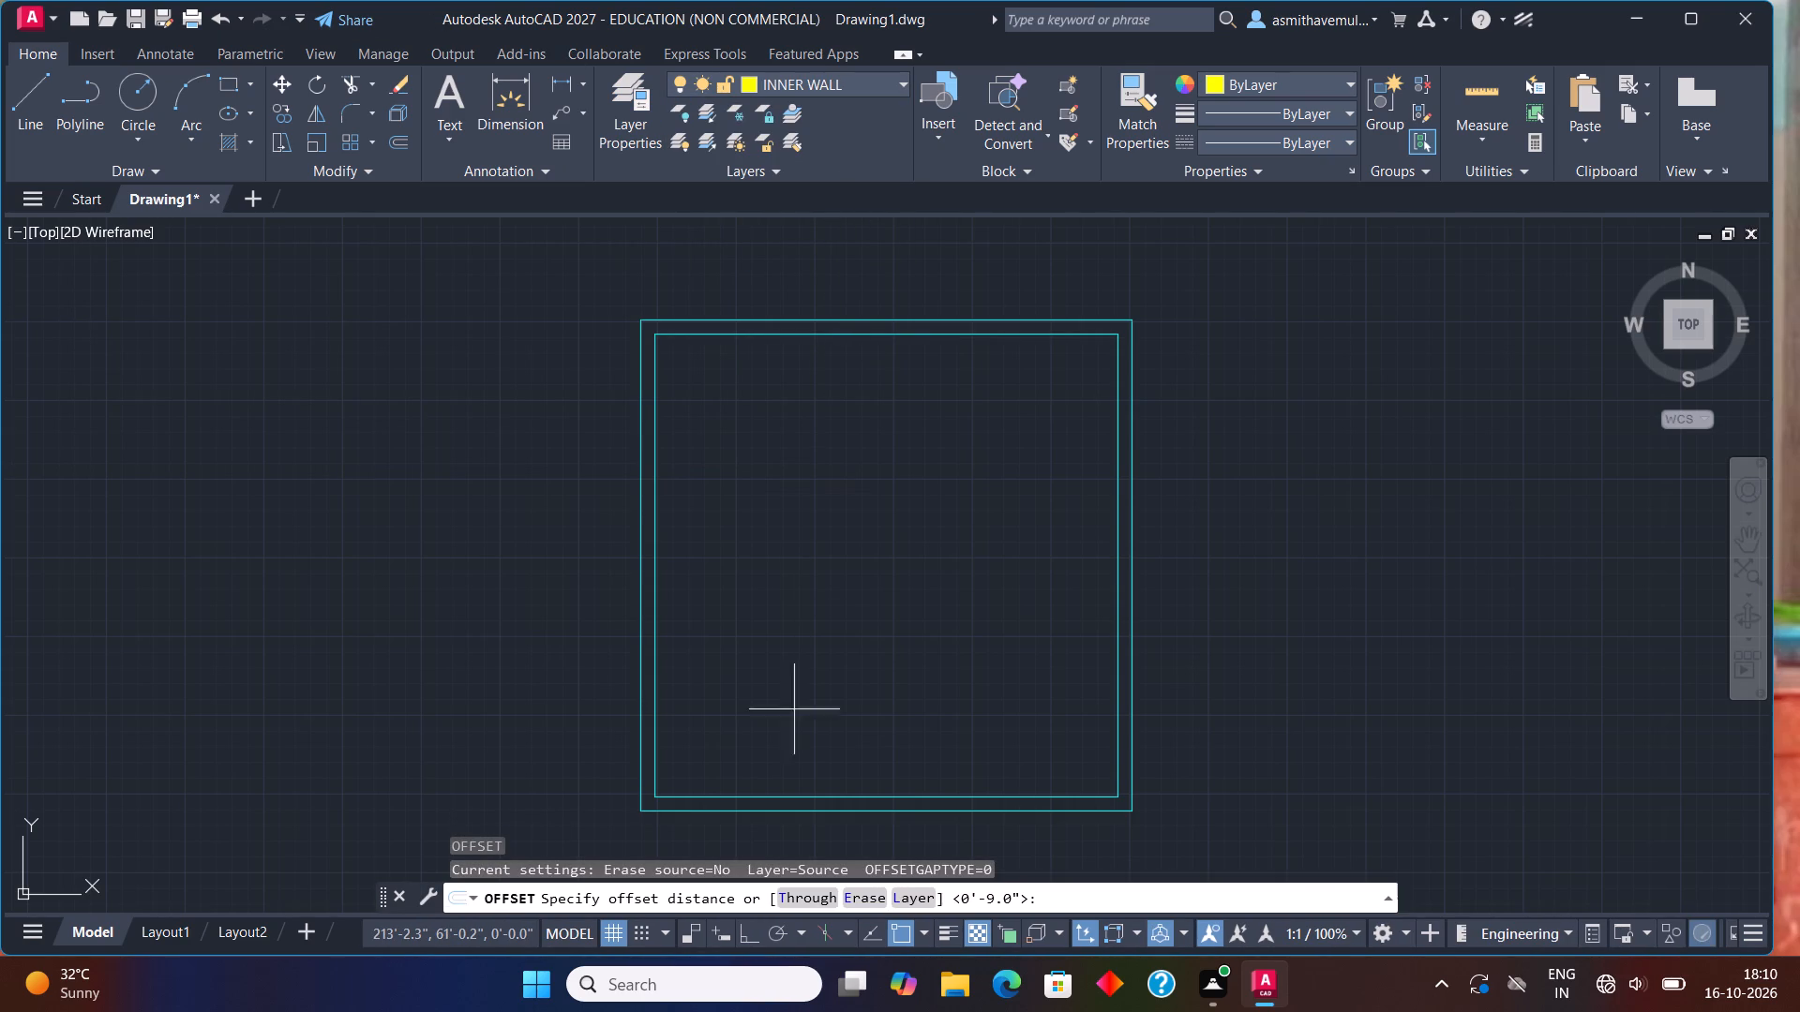
left_click(921, 905)
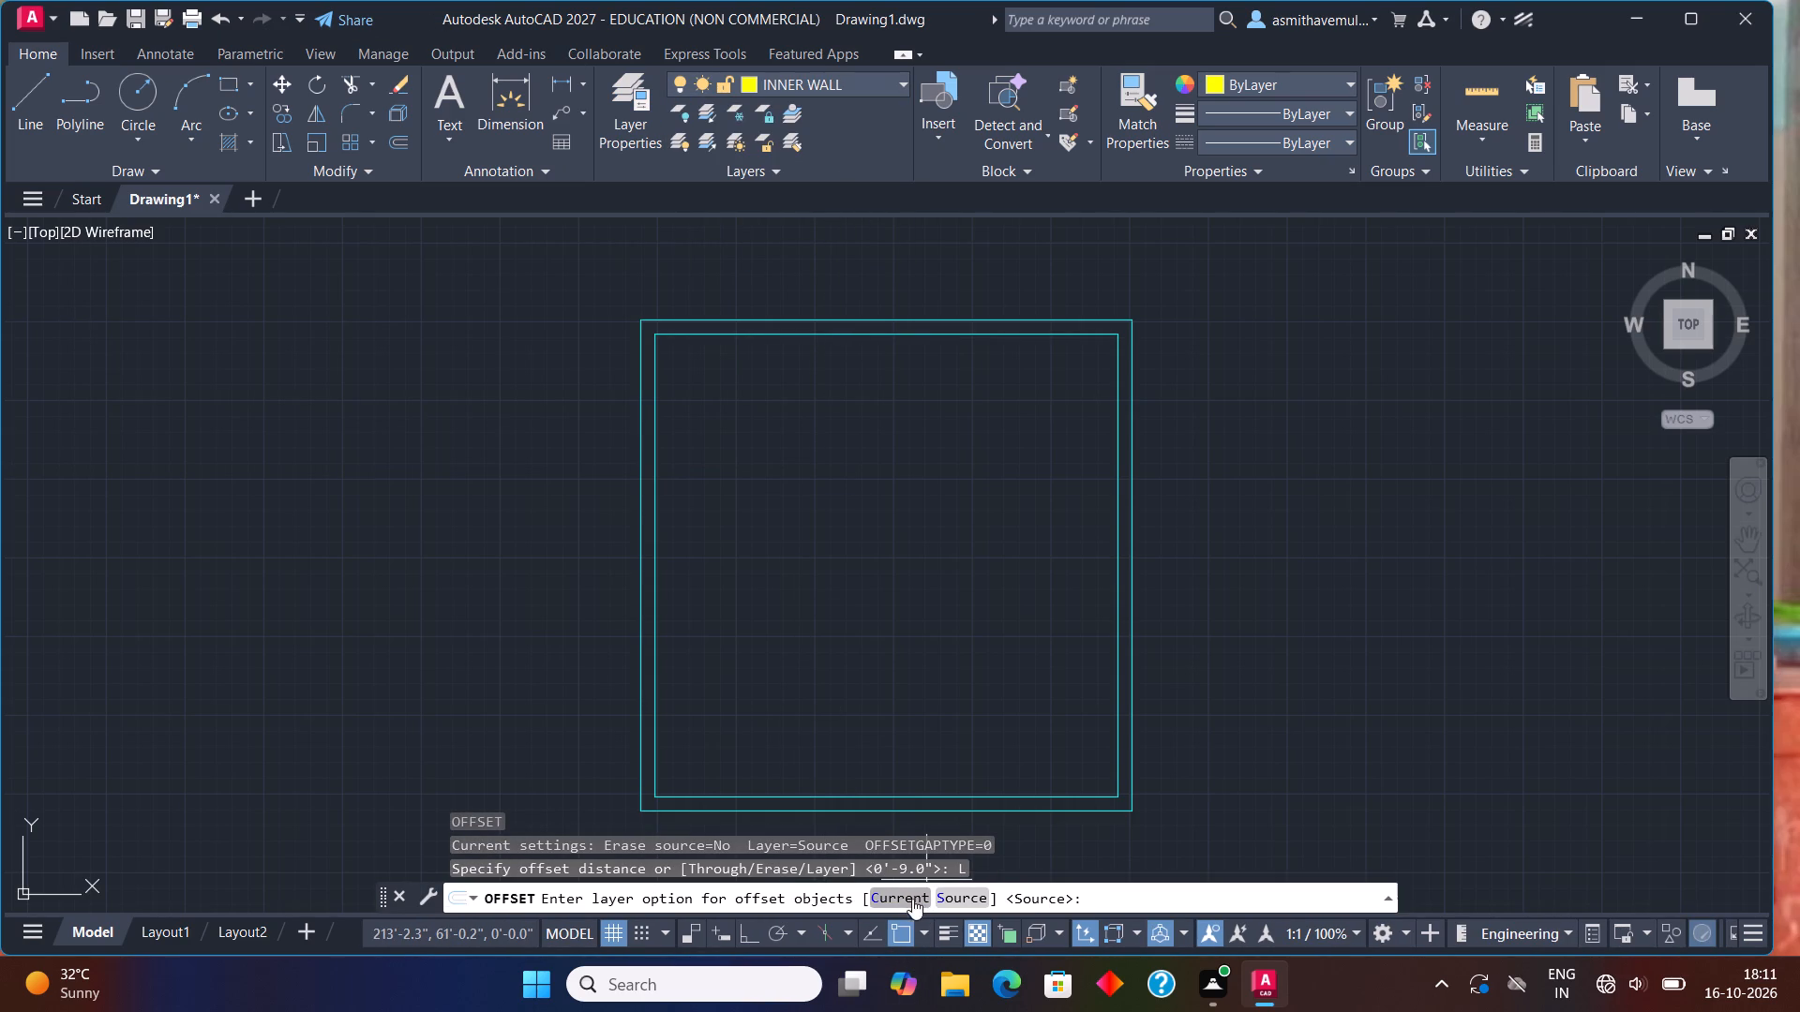
left_click(911, 899)
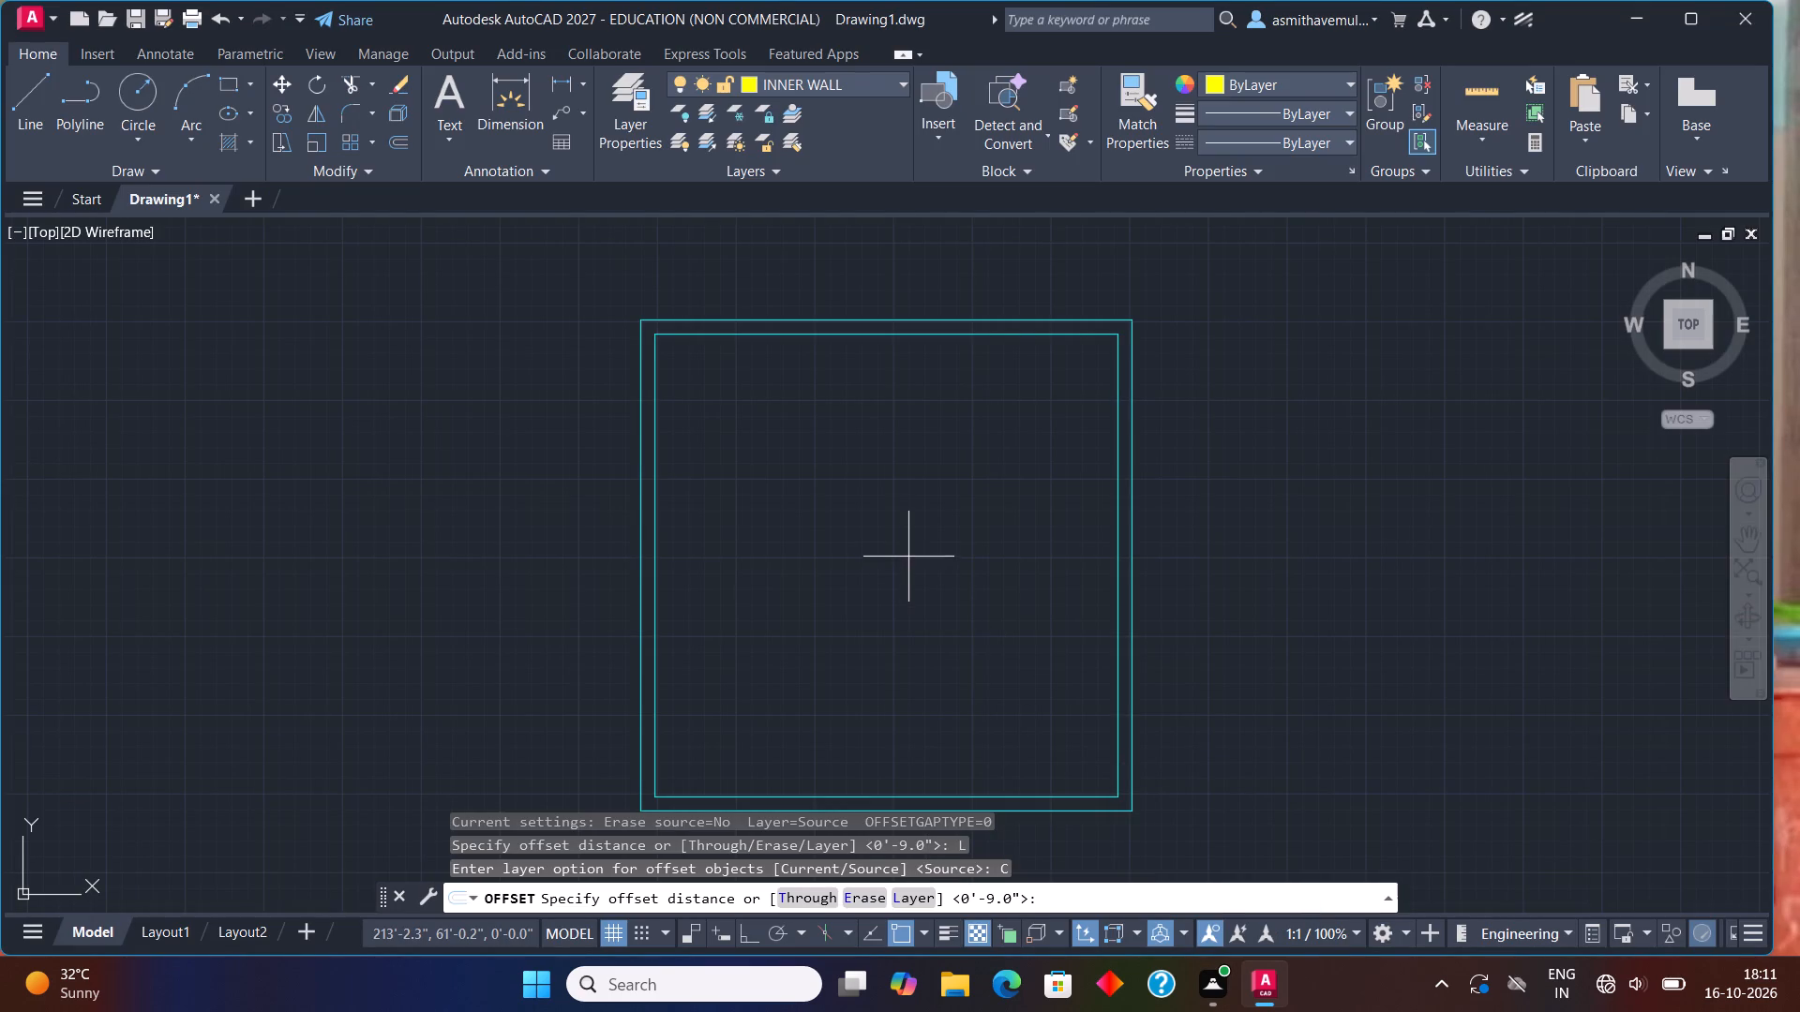
middle_click_drag(908, 553, 913, 527)
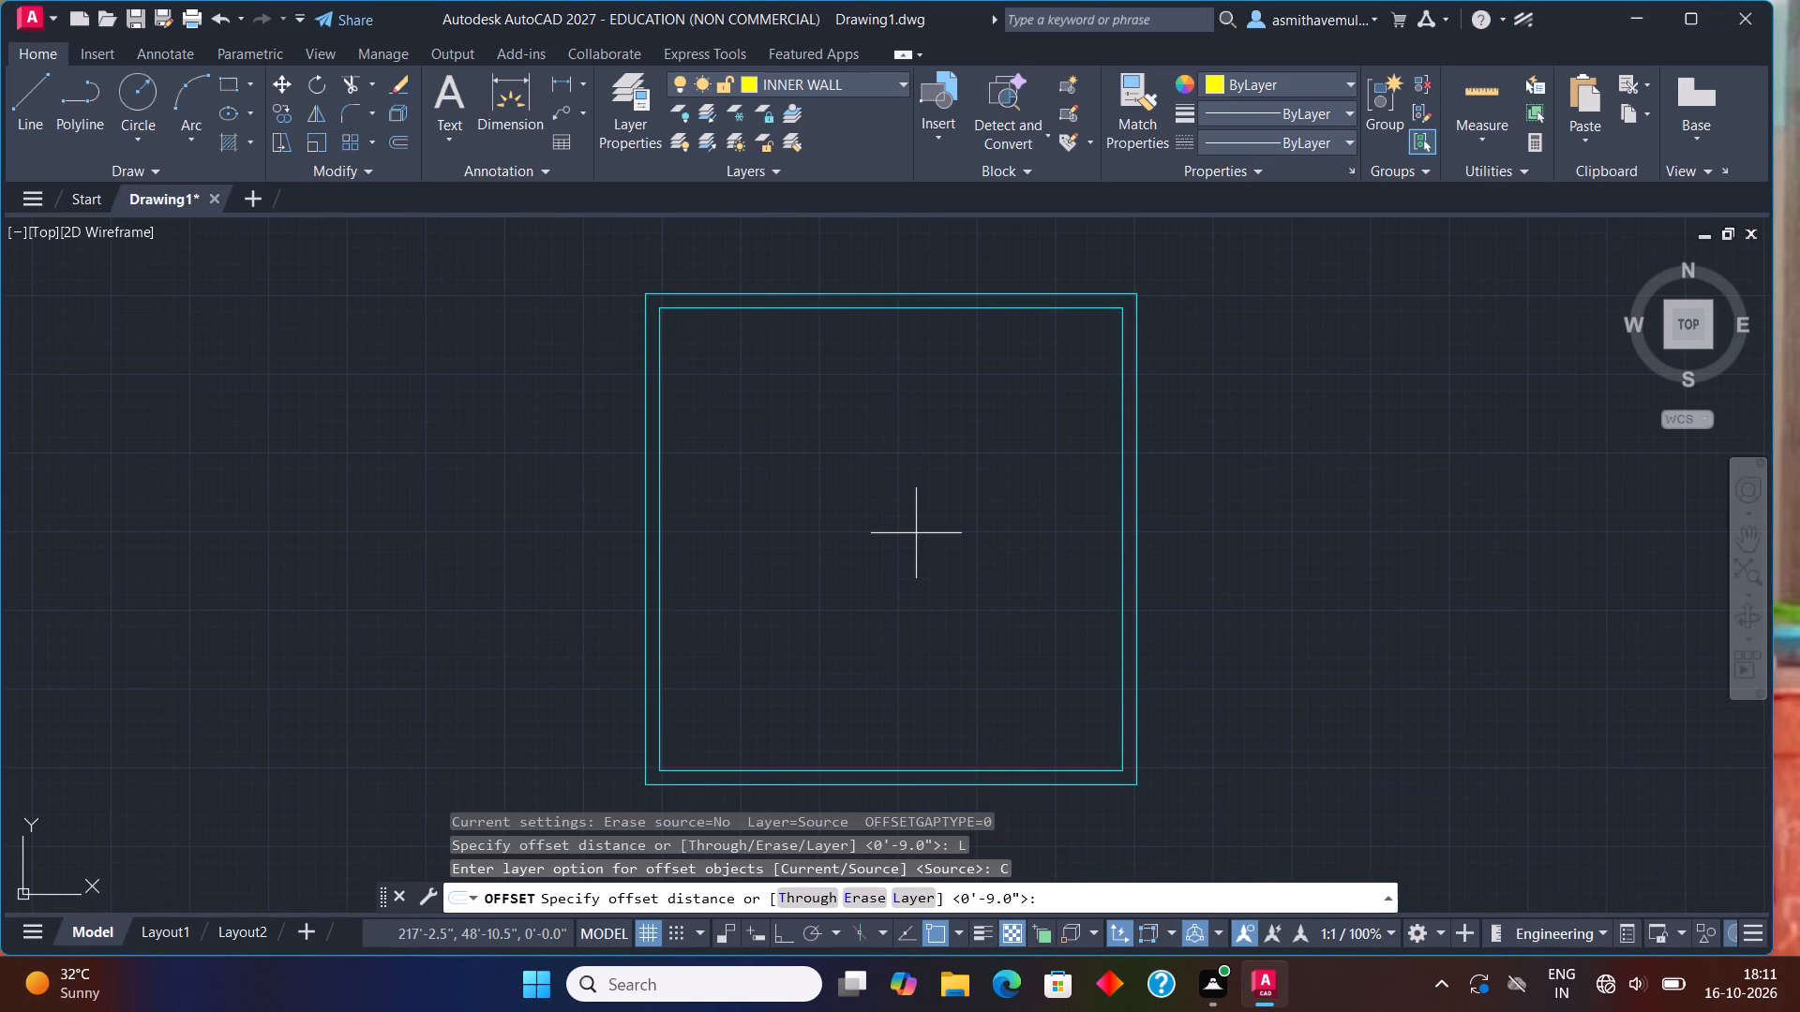
key("o")
key("Delete")
key("Escape")
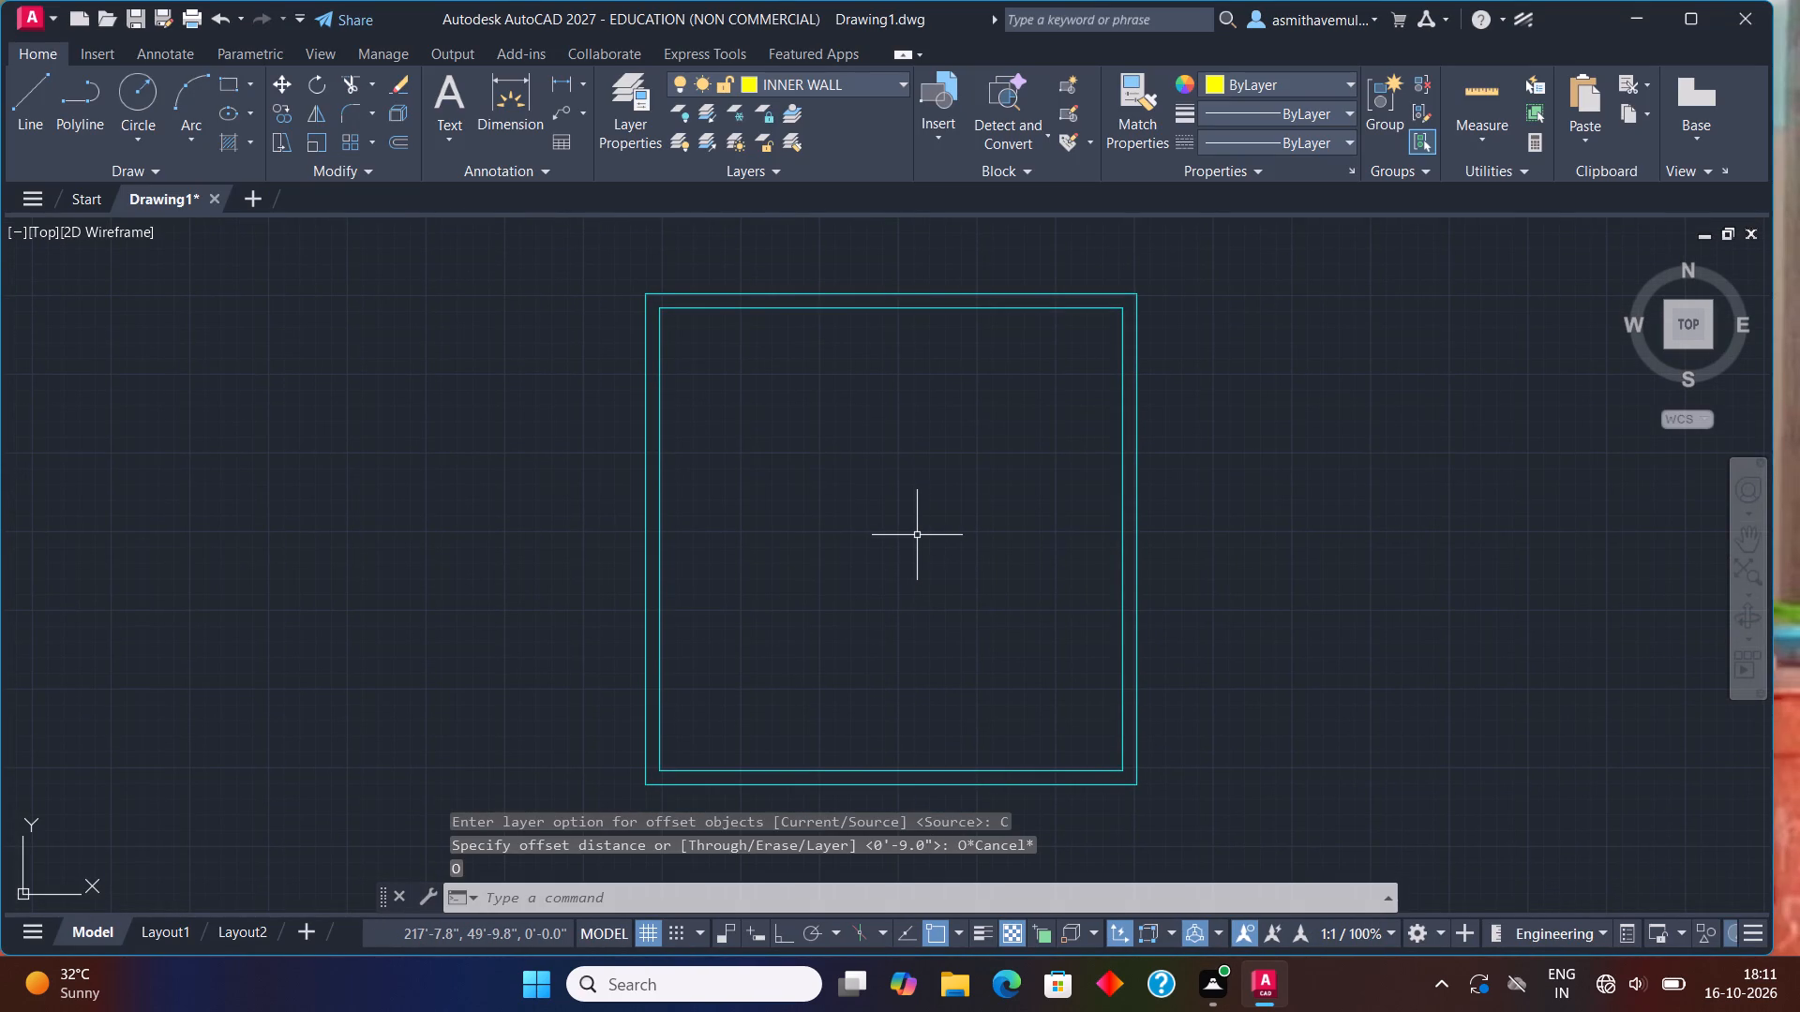
key("Escape")
key("Escape")
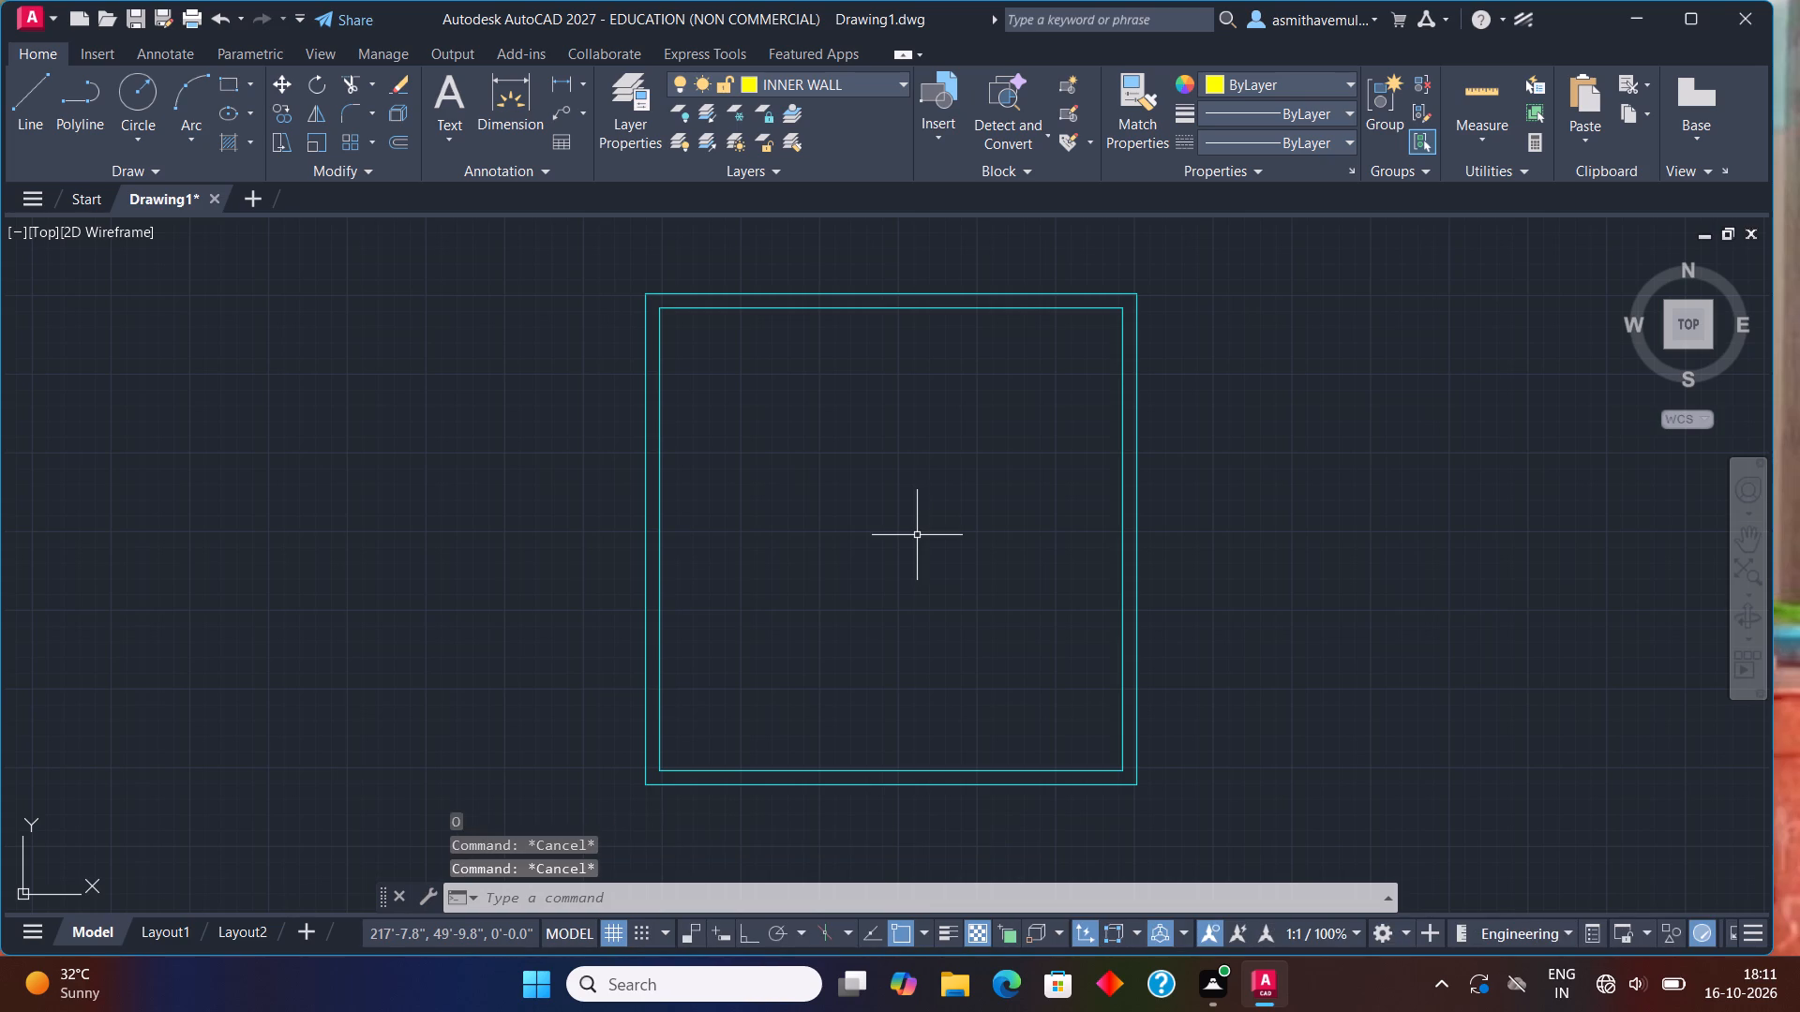
key("Escape")
Offset the inner face line of the left outer wall 14' into the room to start the vertical partition.
key("o")
key("Return")
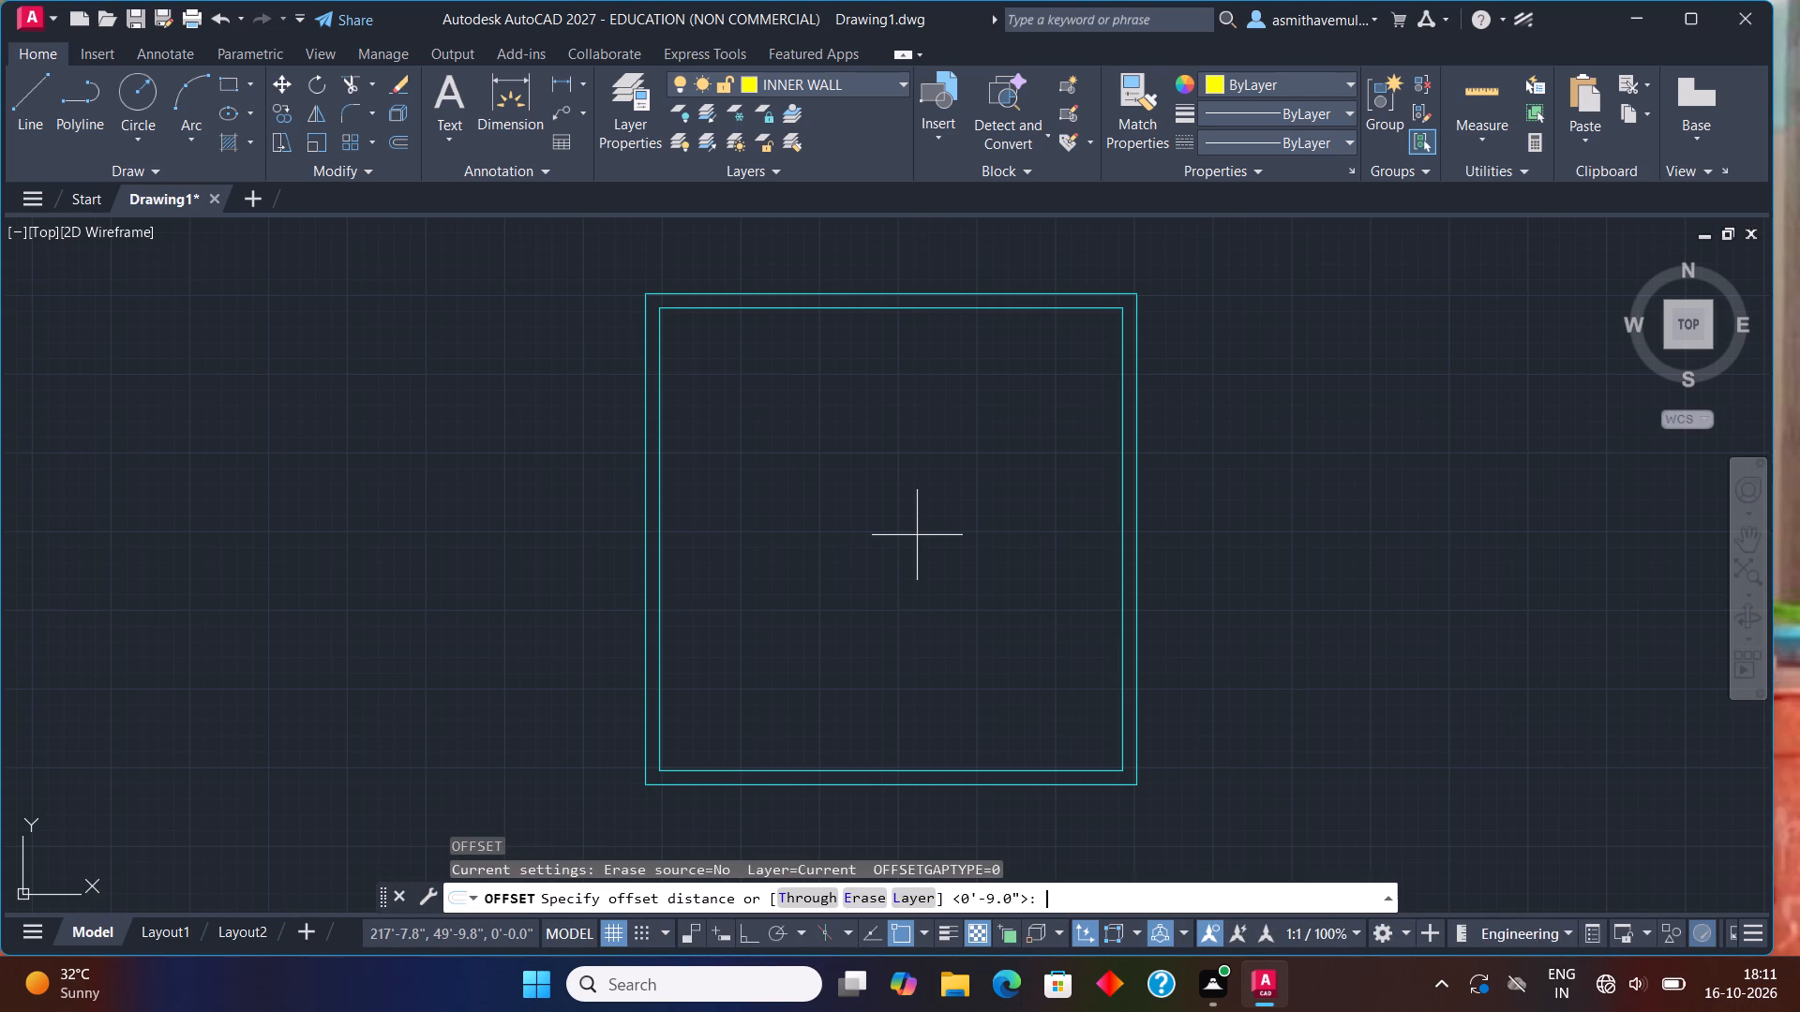
type("14")
key("apostrophe")
key("Return")
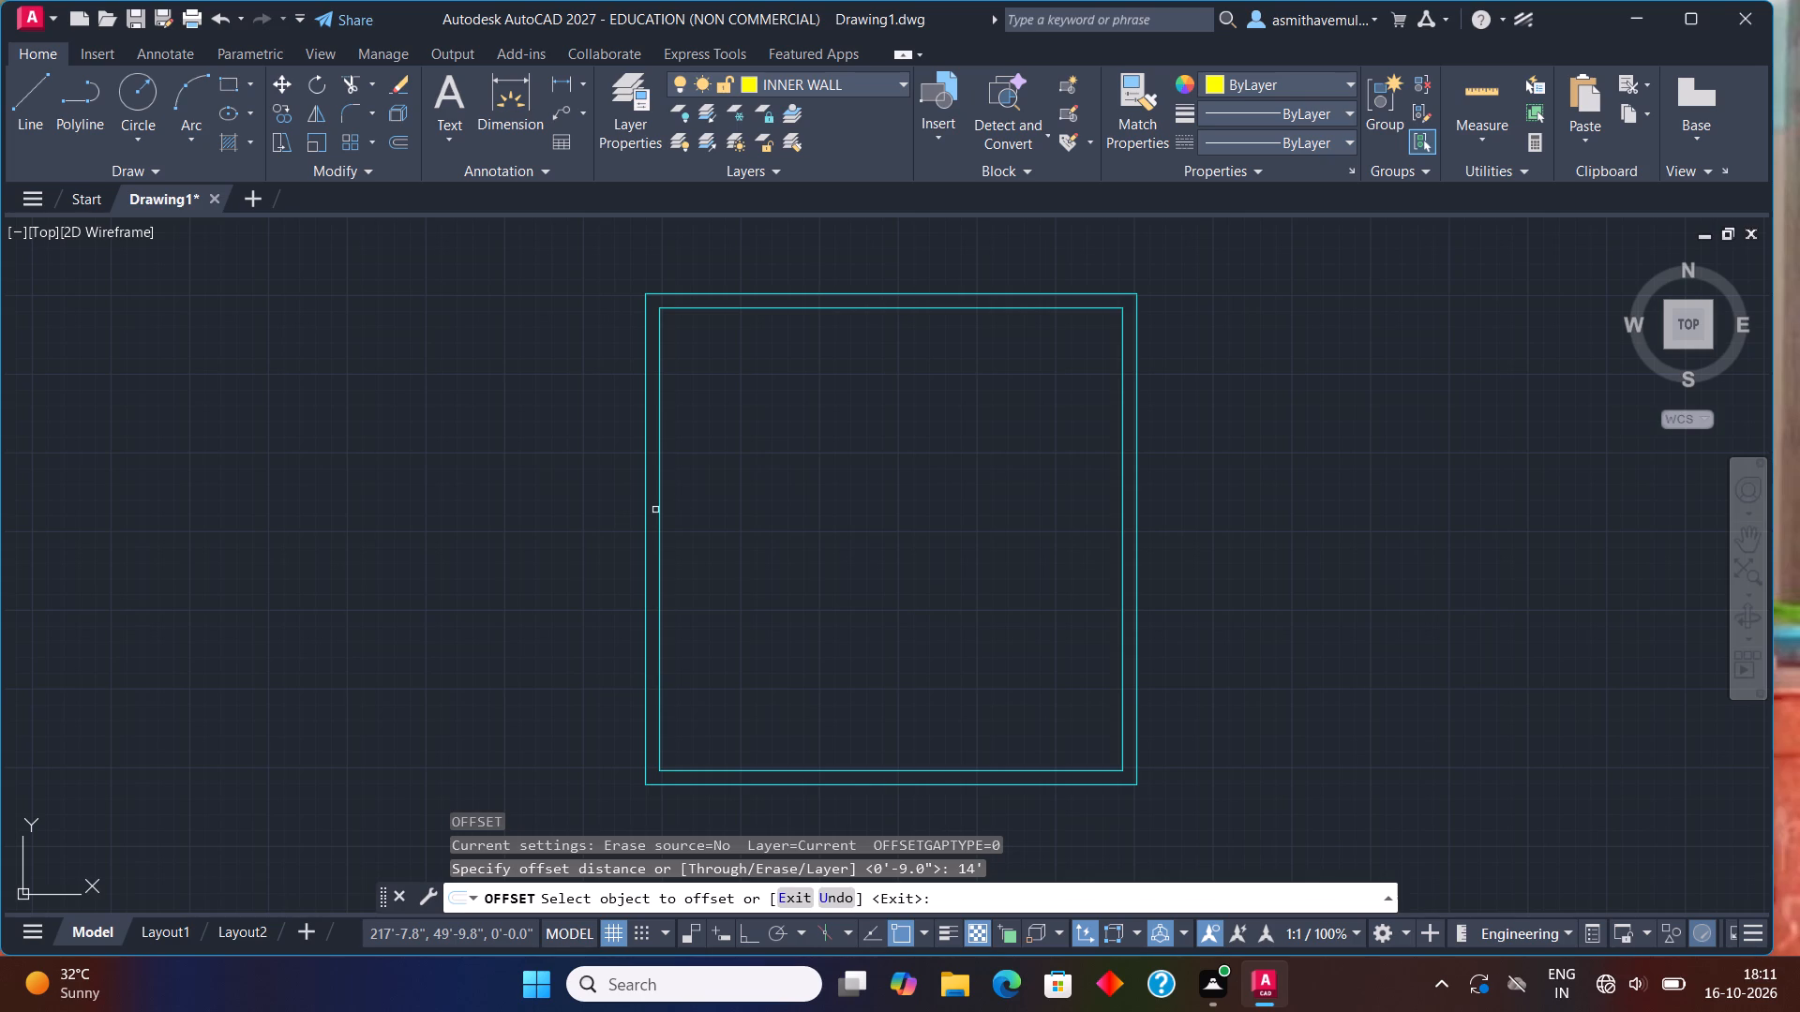
left_click_drag(661, 502, 669, 499)
left_click(779, 458)
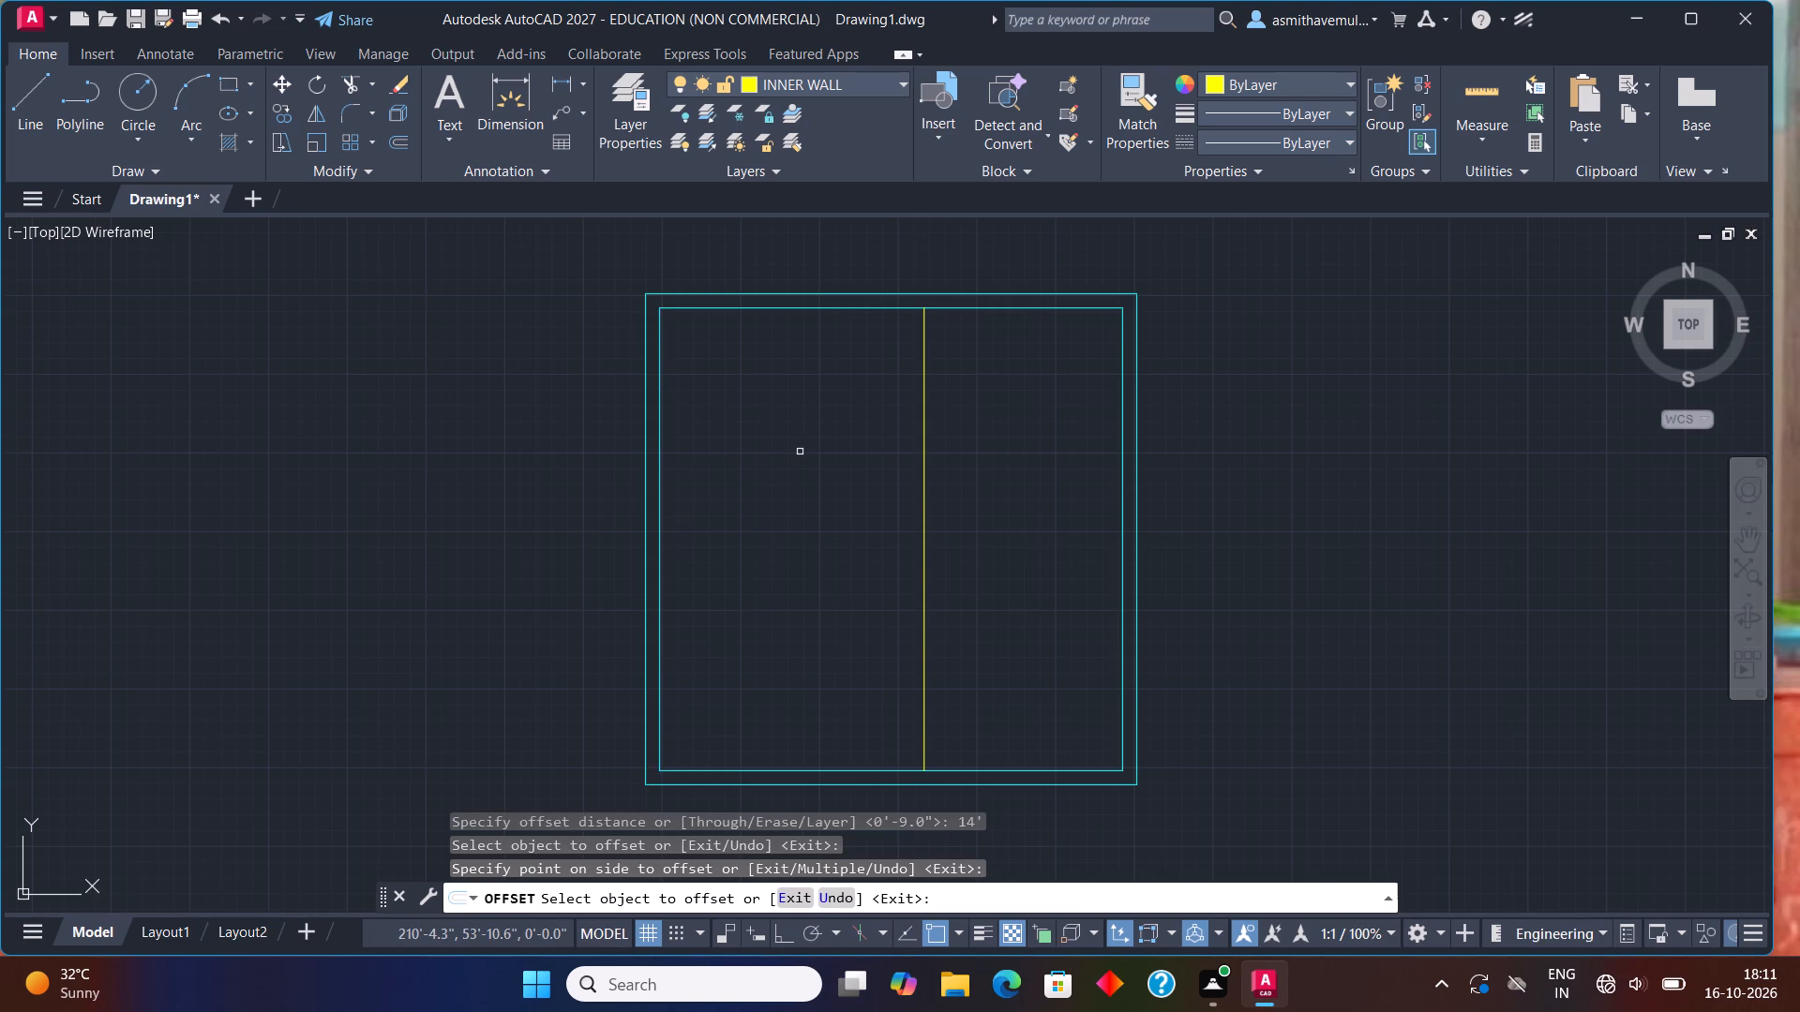
key("Escape")
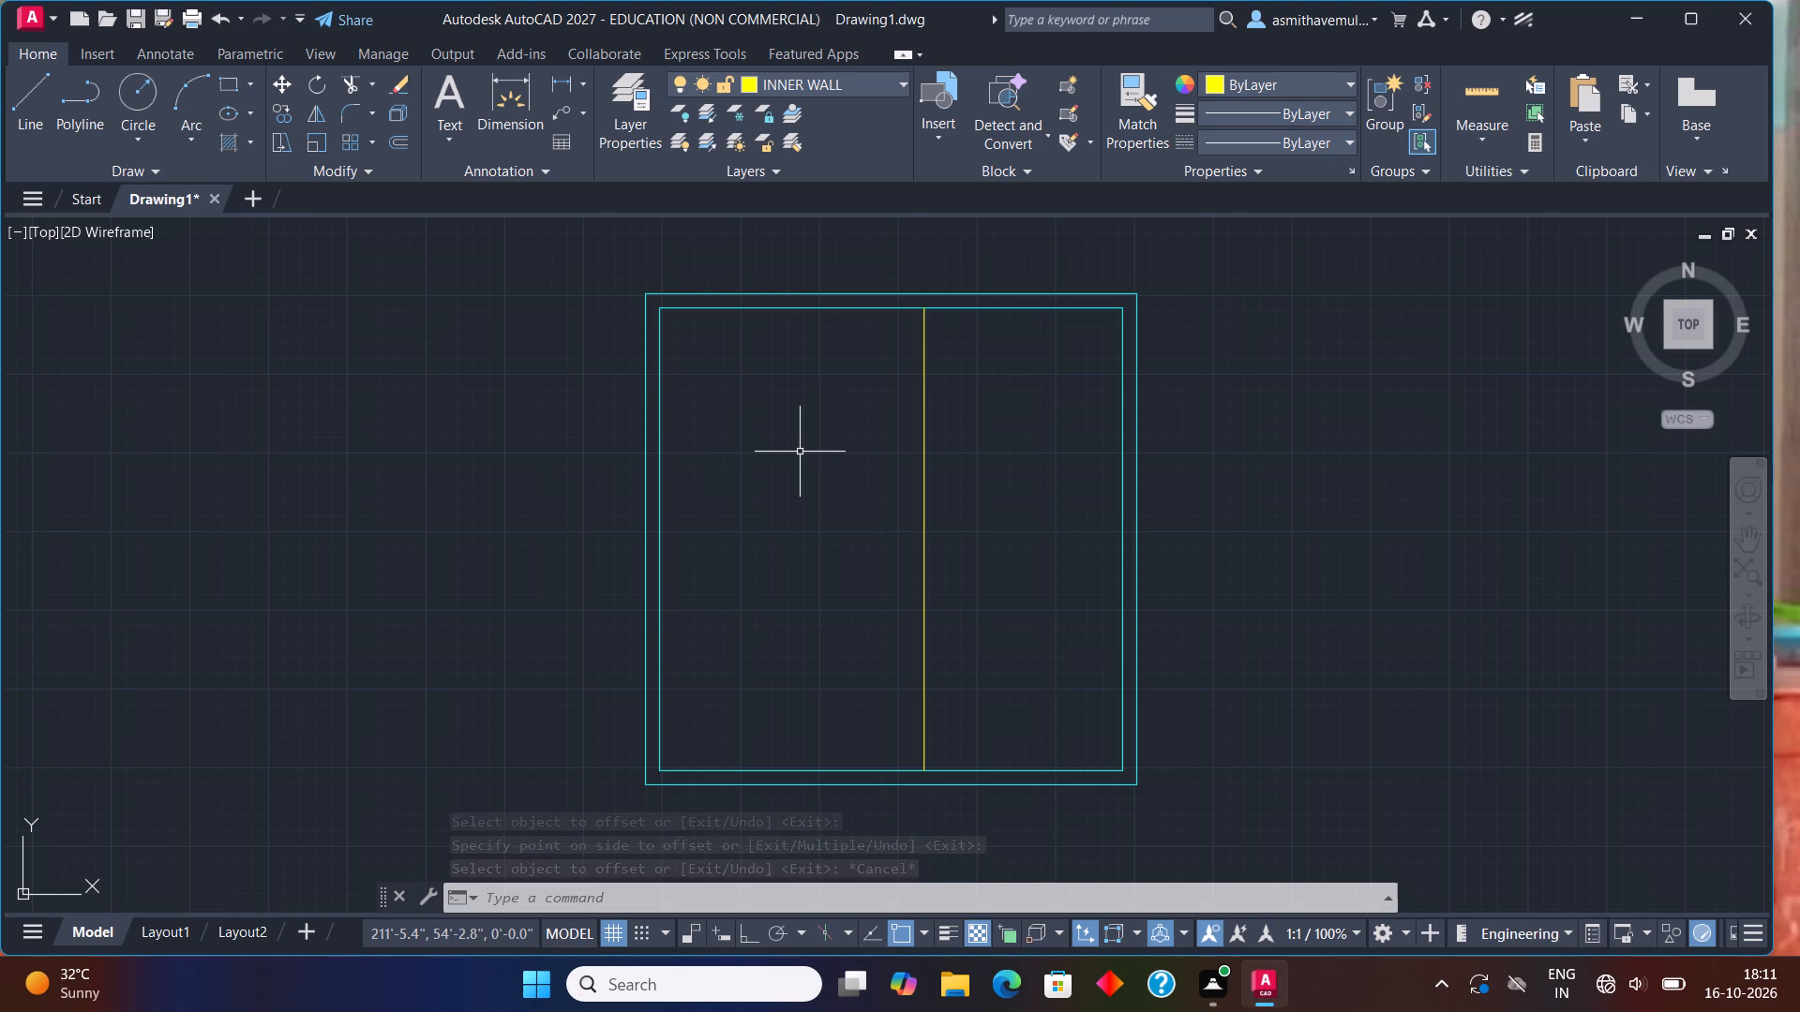
Offset the vertical partition line 6" to the right to give the partition its thickness.
key("o")
key("Return")
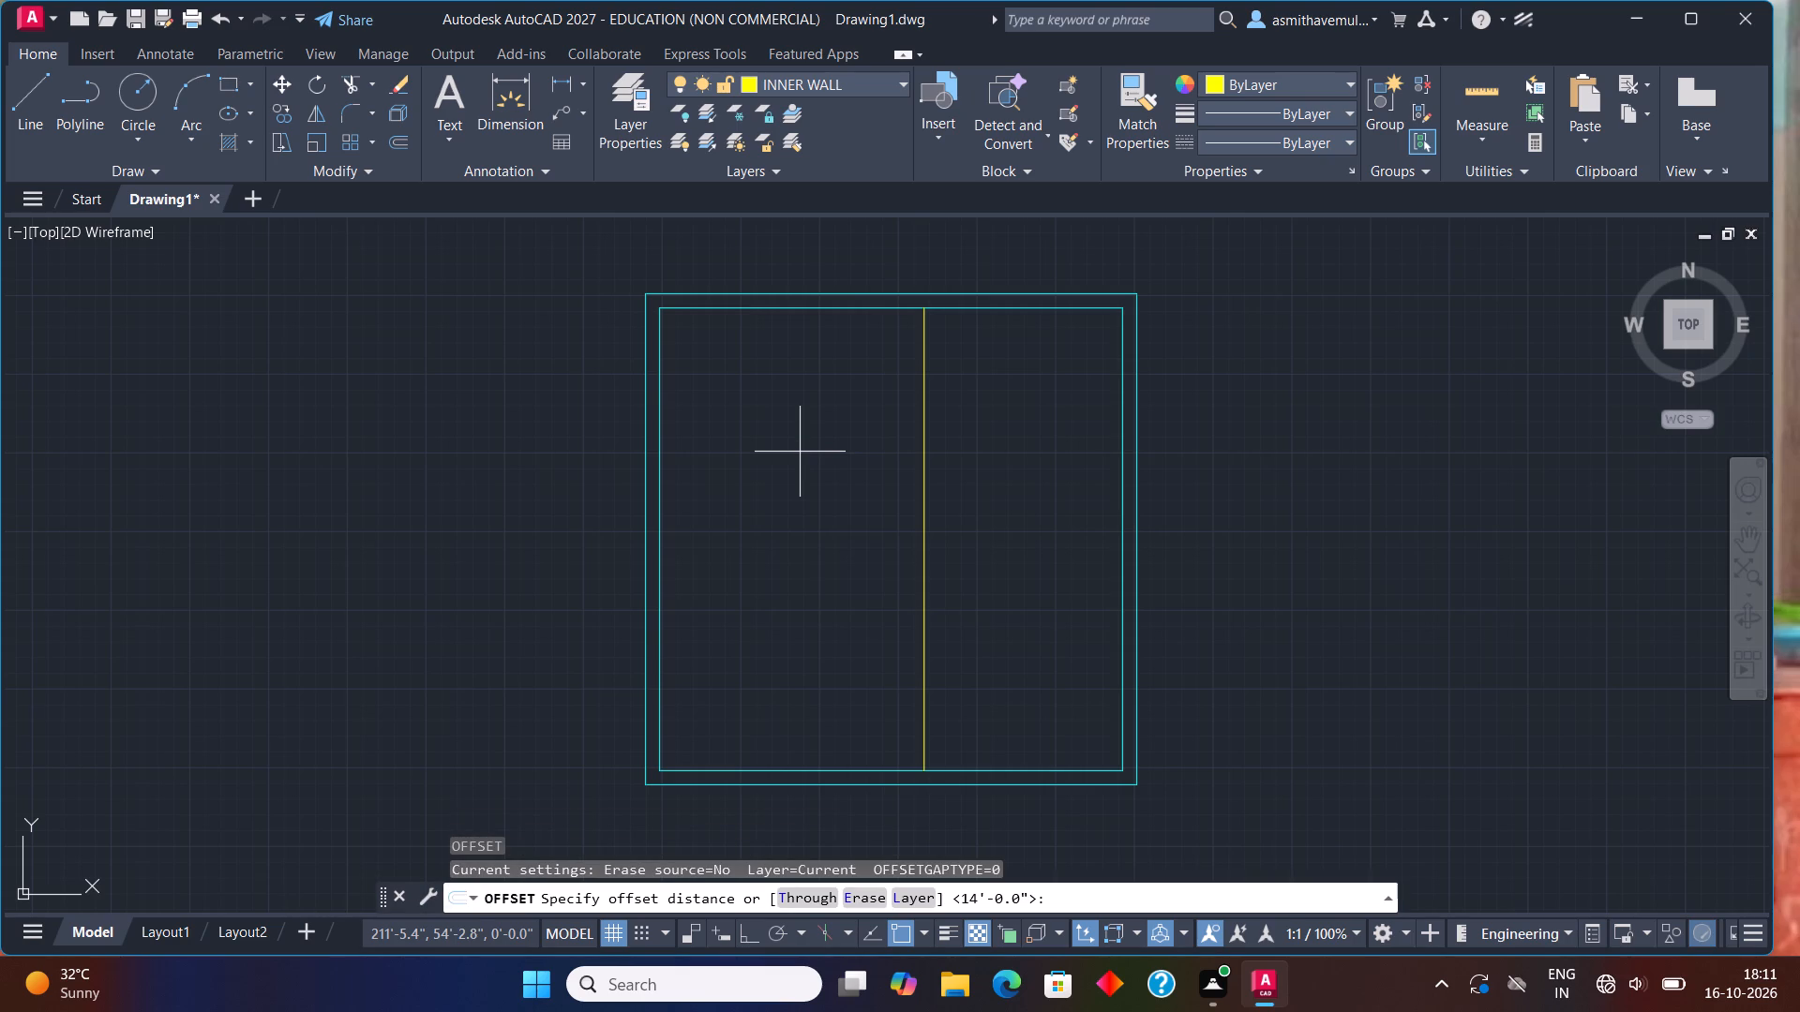
key("6")
key("shift+quotedbl")
key("Return")
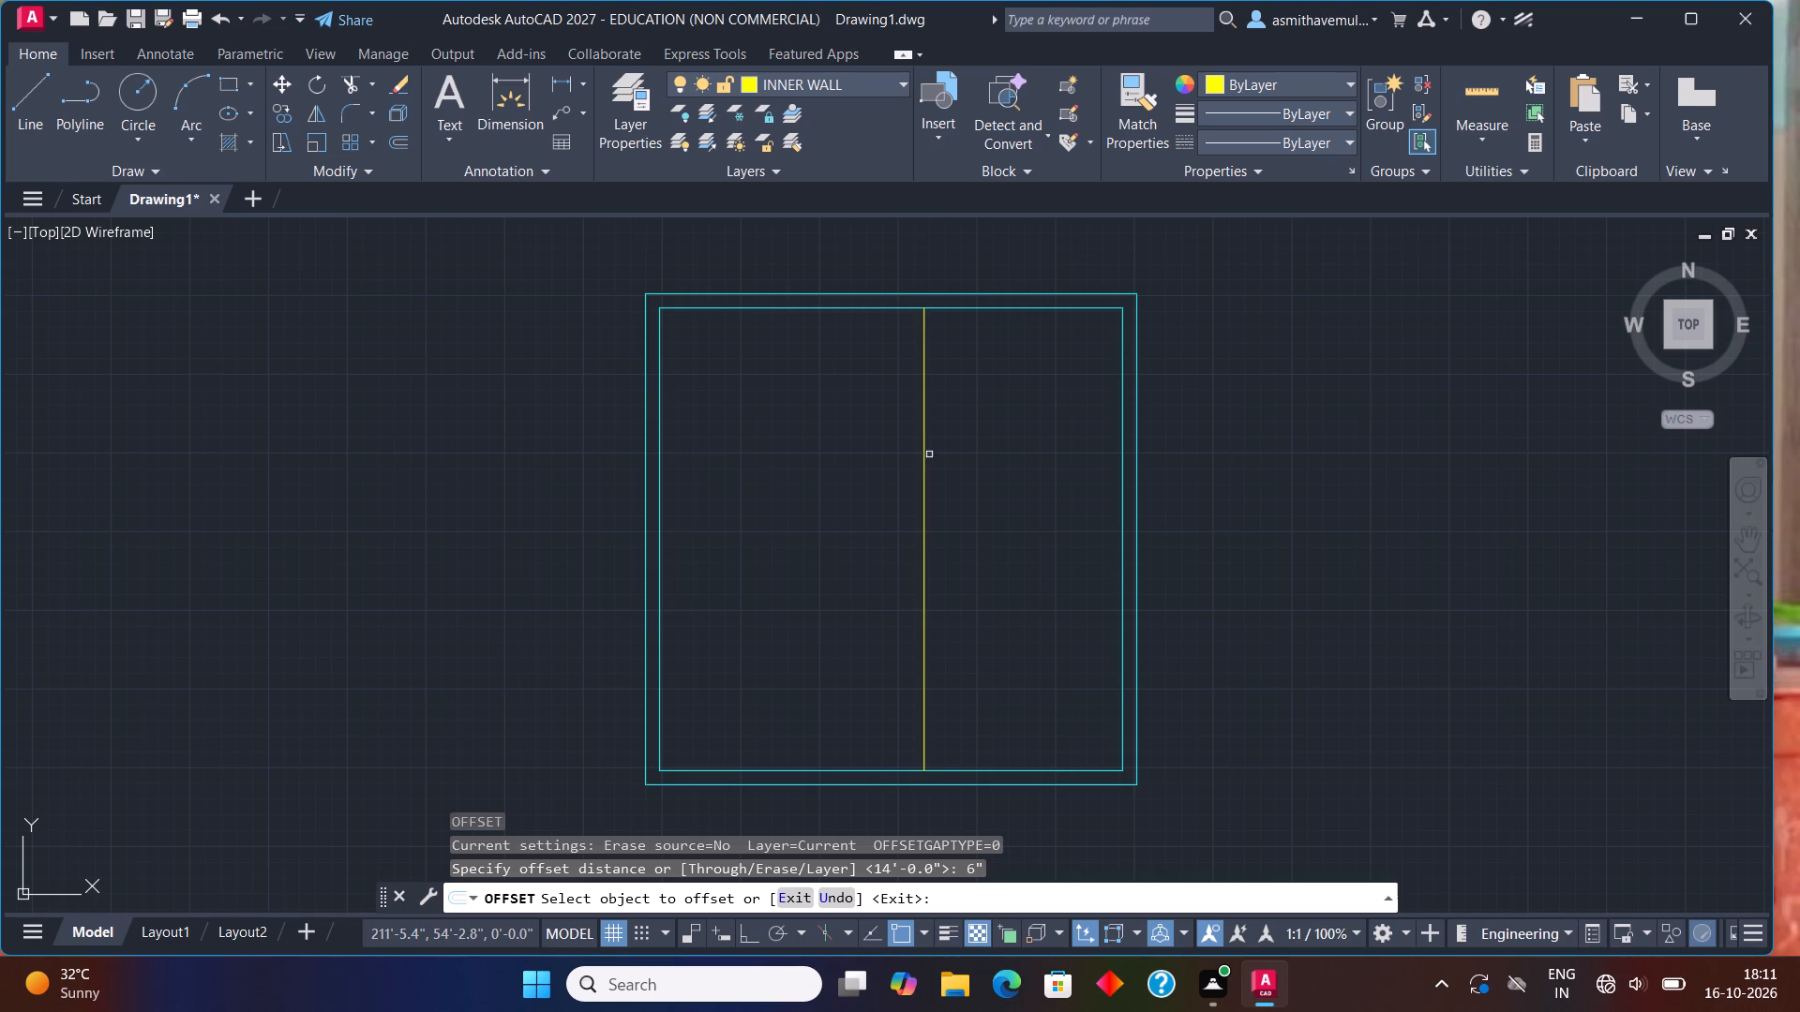
left_click_drag(923, 426, 943, 420)
left_click(1068, 394)
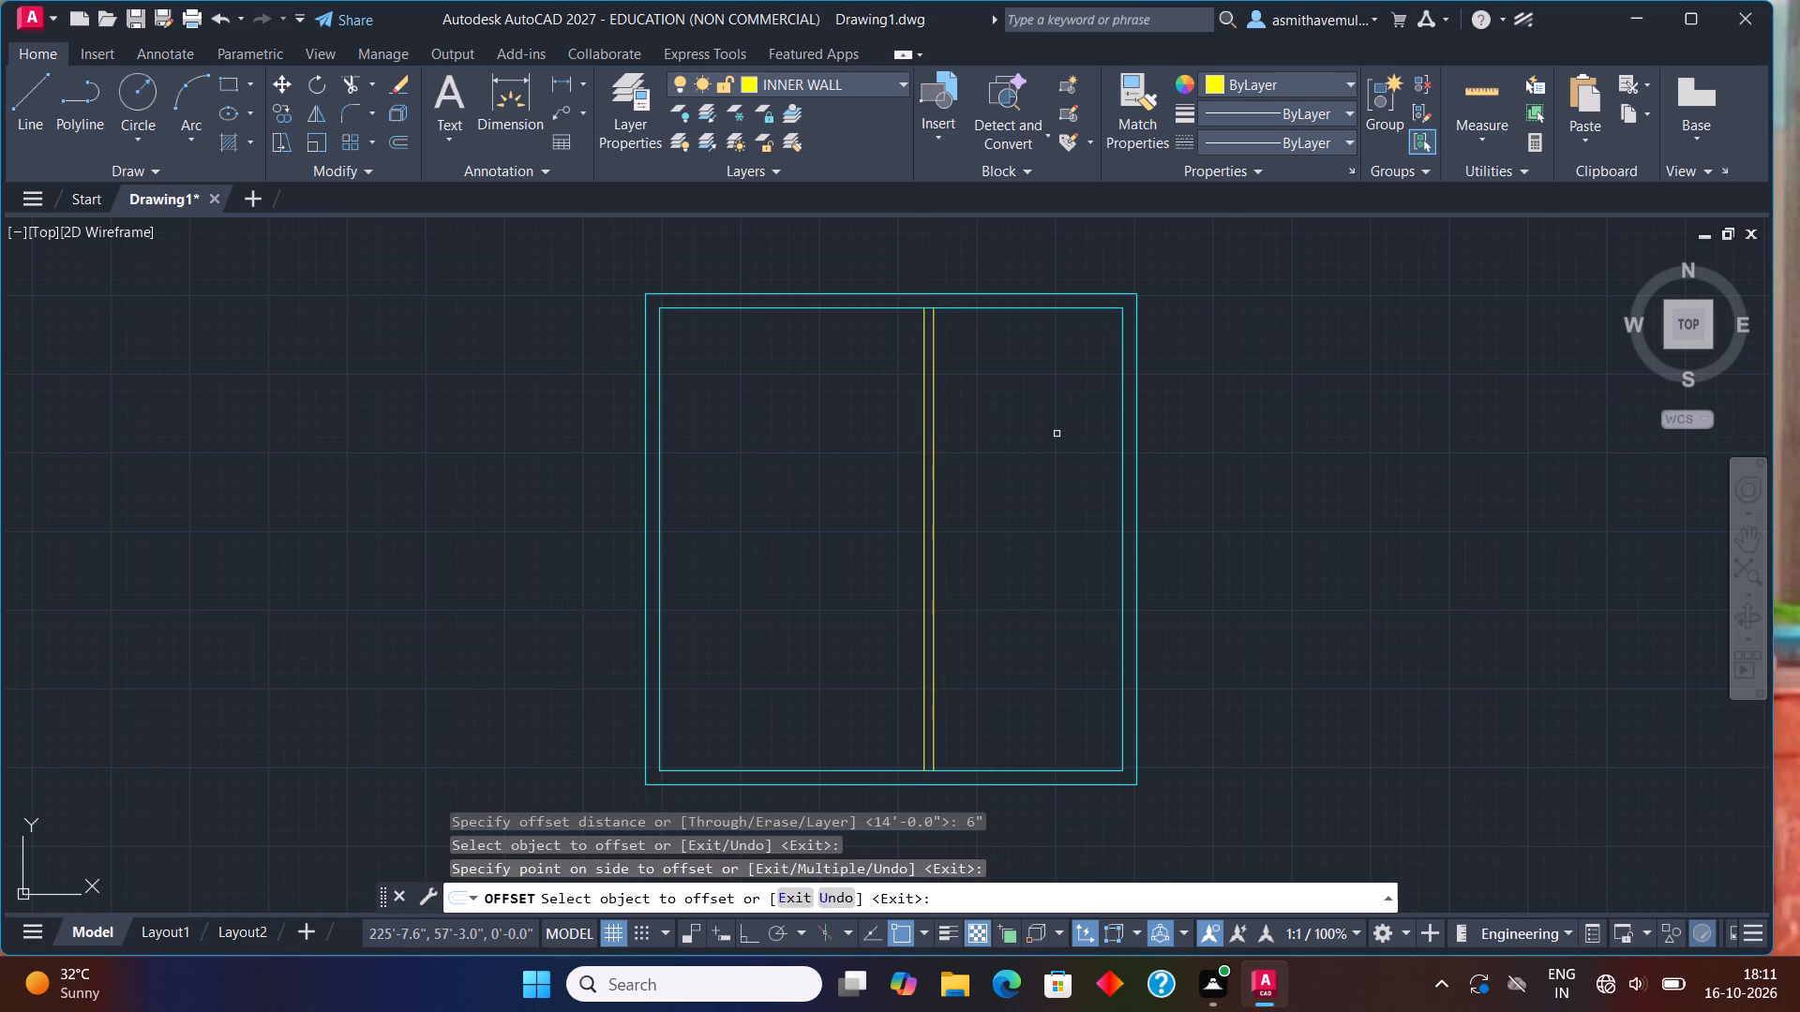
key("Escape")
Offset the inner face line of the top outer wall 12' down into the room to start the horizontal partition.
key("o")
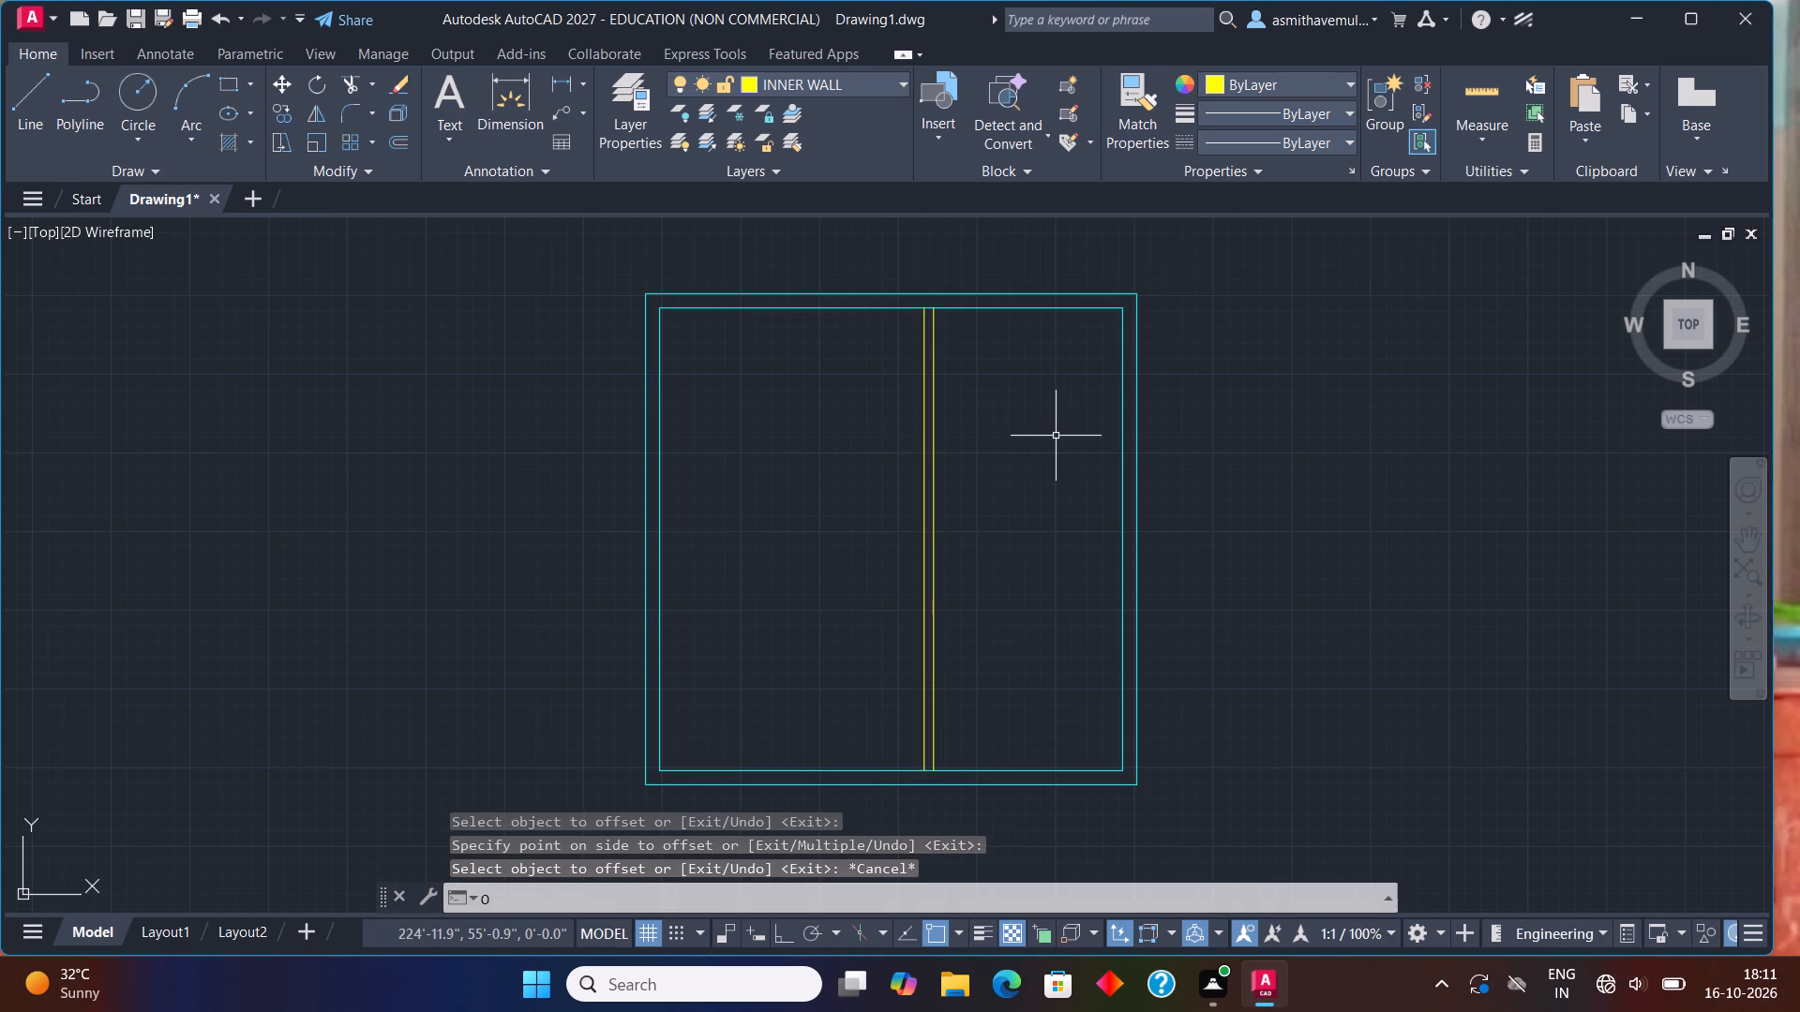
key("Return")
type("12")
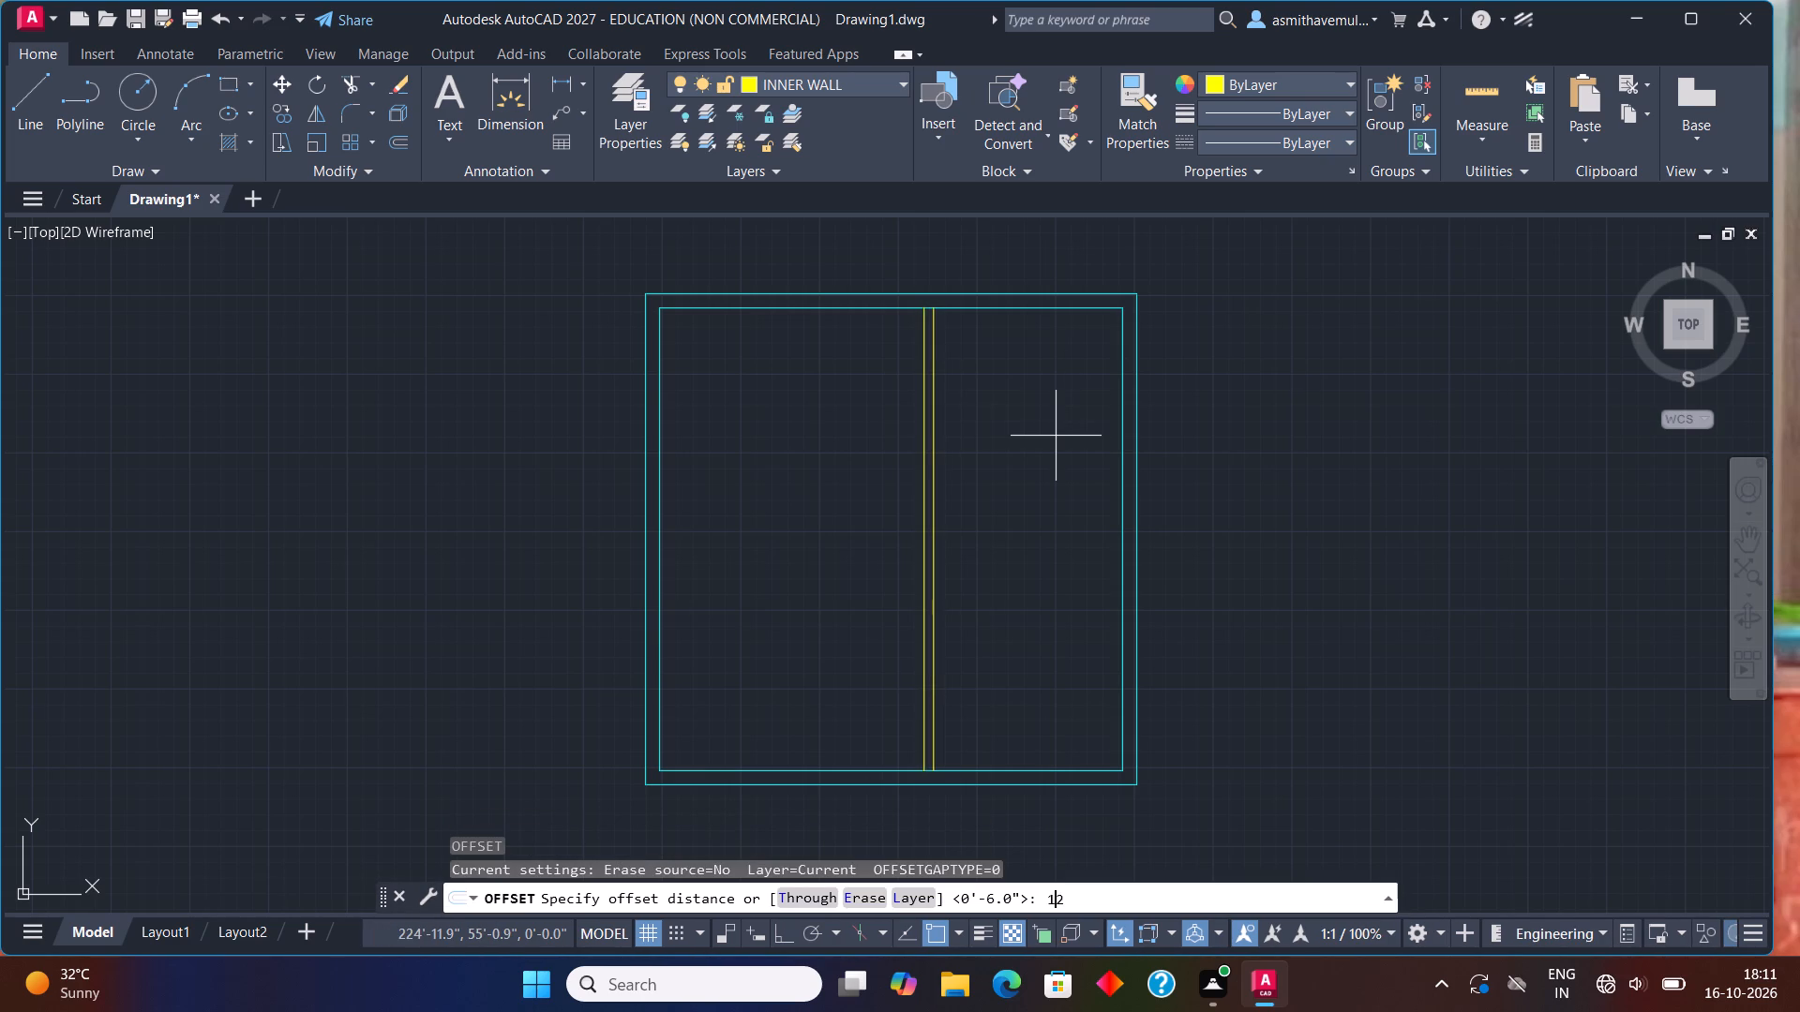
key("apostrophe")
key("Return")
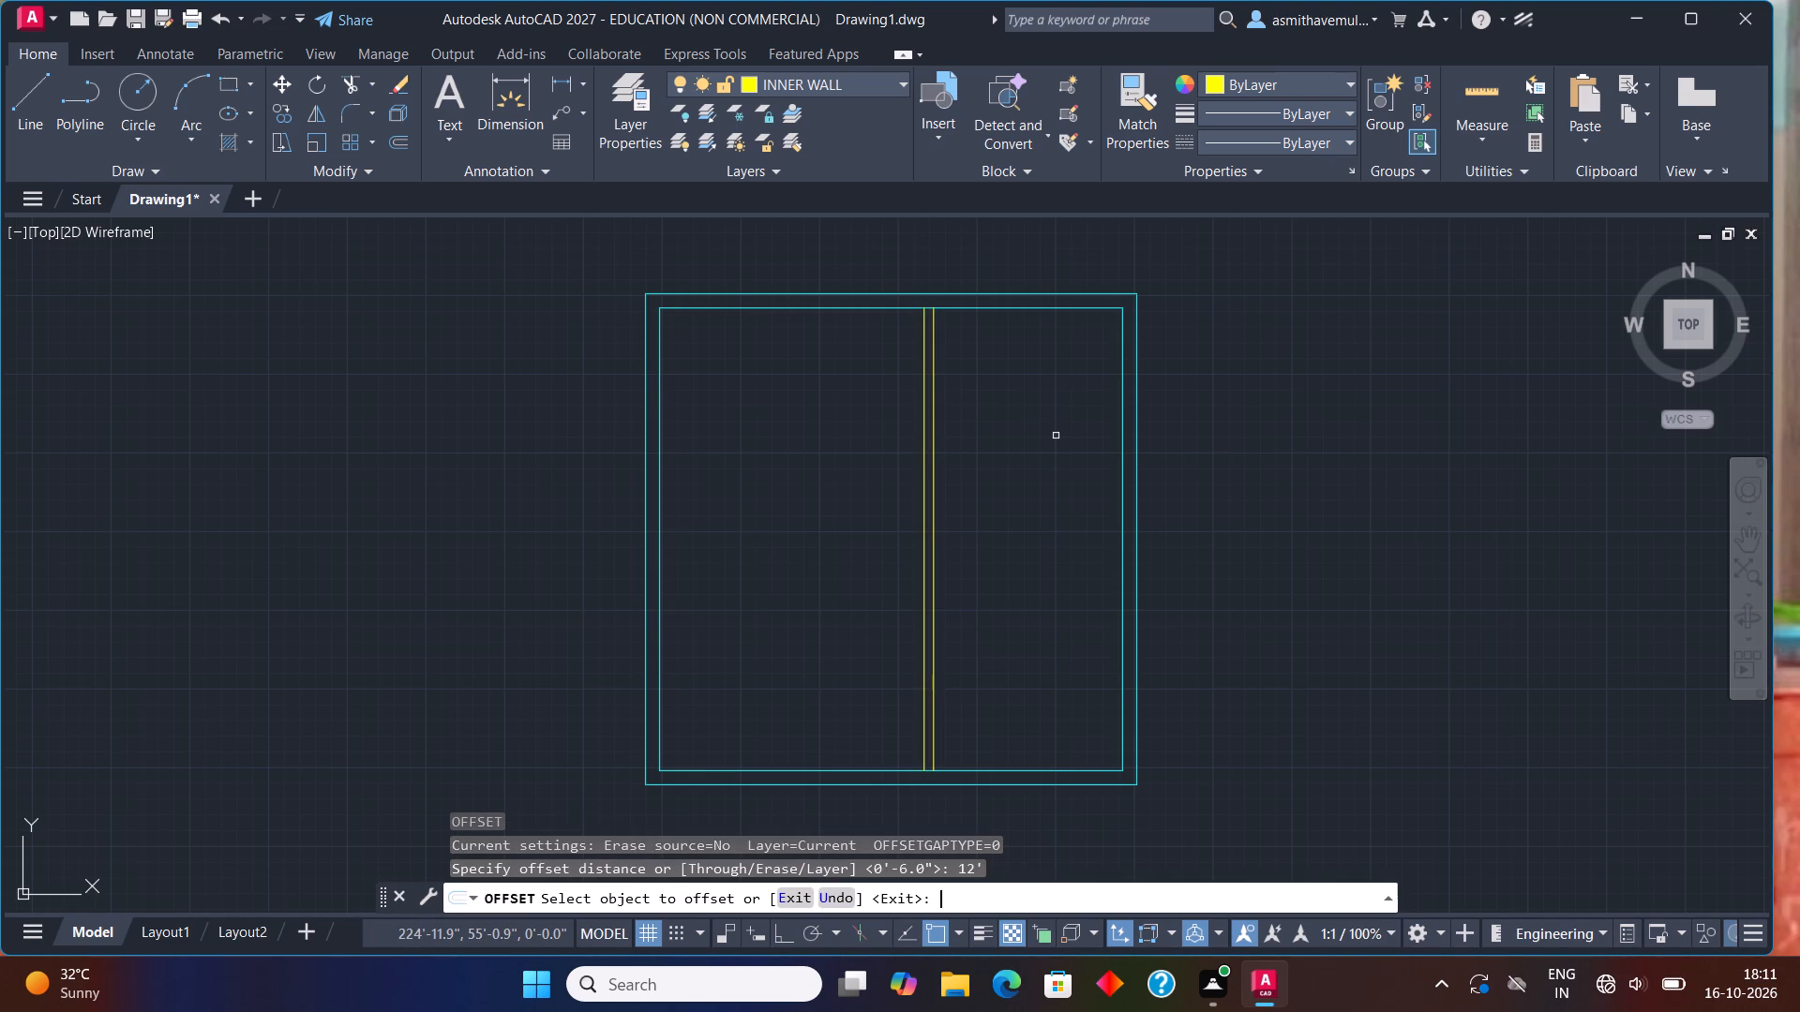
left_click(1064, 310)
left_click(1051, 386)
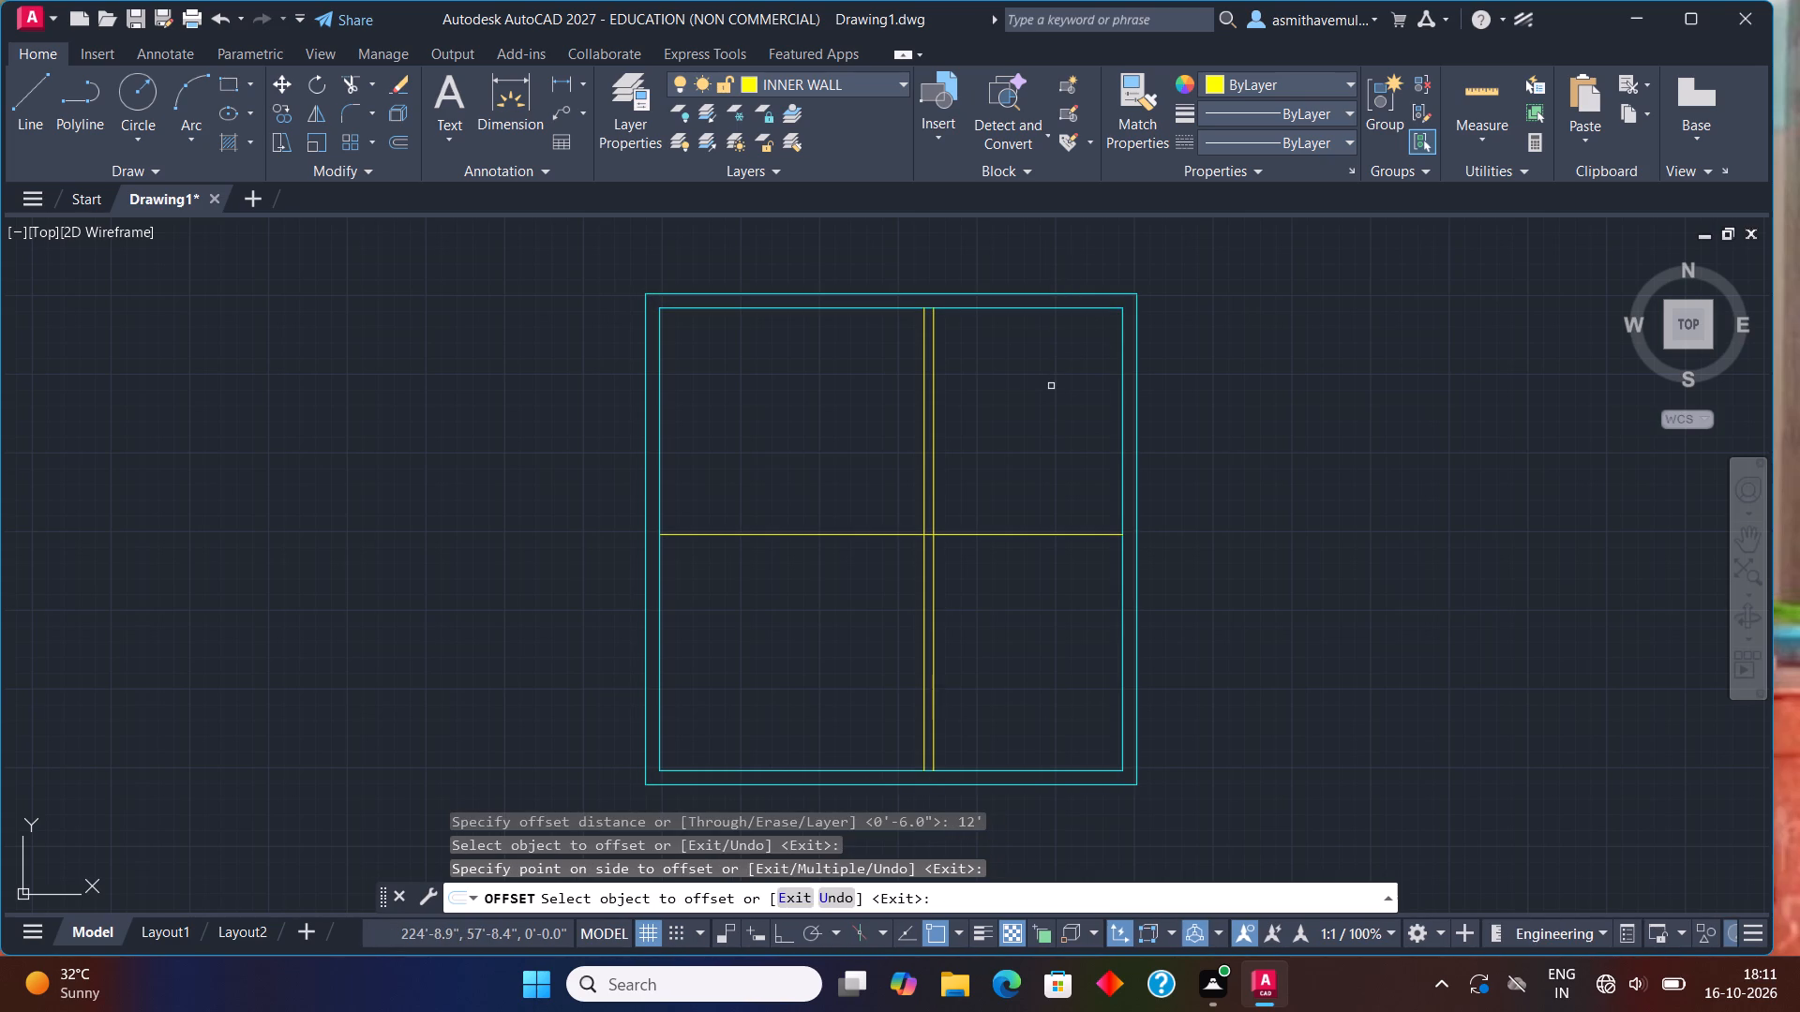
key("Escape")
Offset the horizontal partition line 6" downward to give the partition its thickness.
key("o")
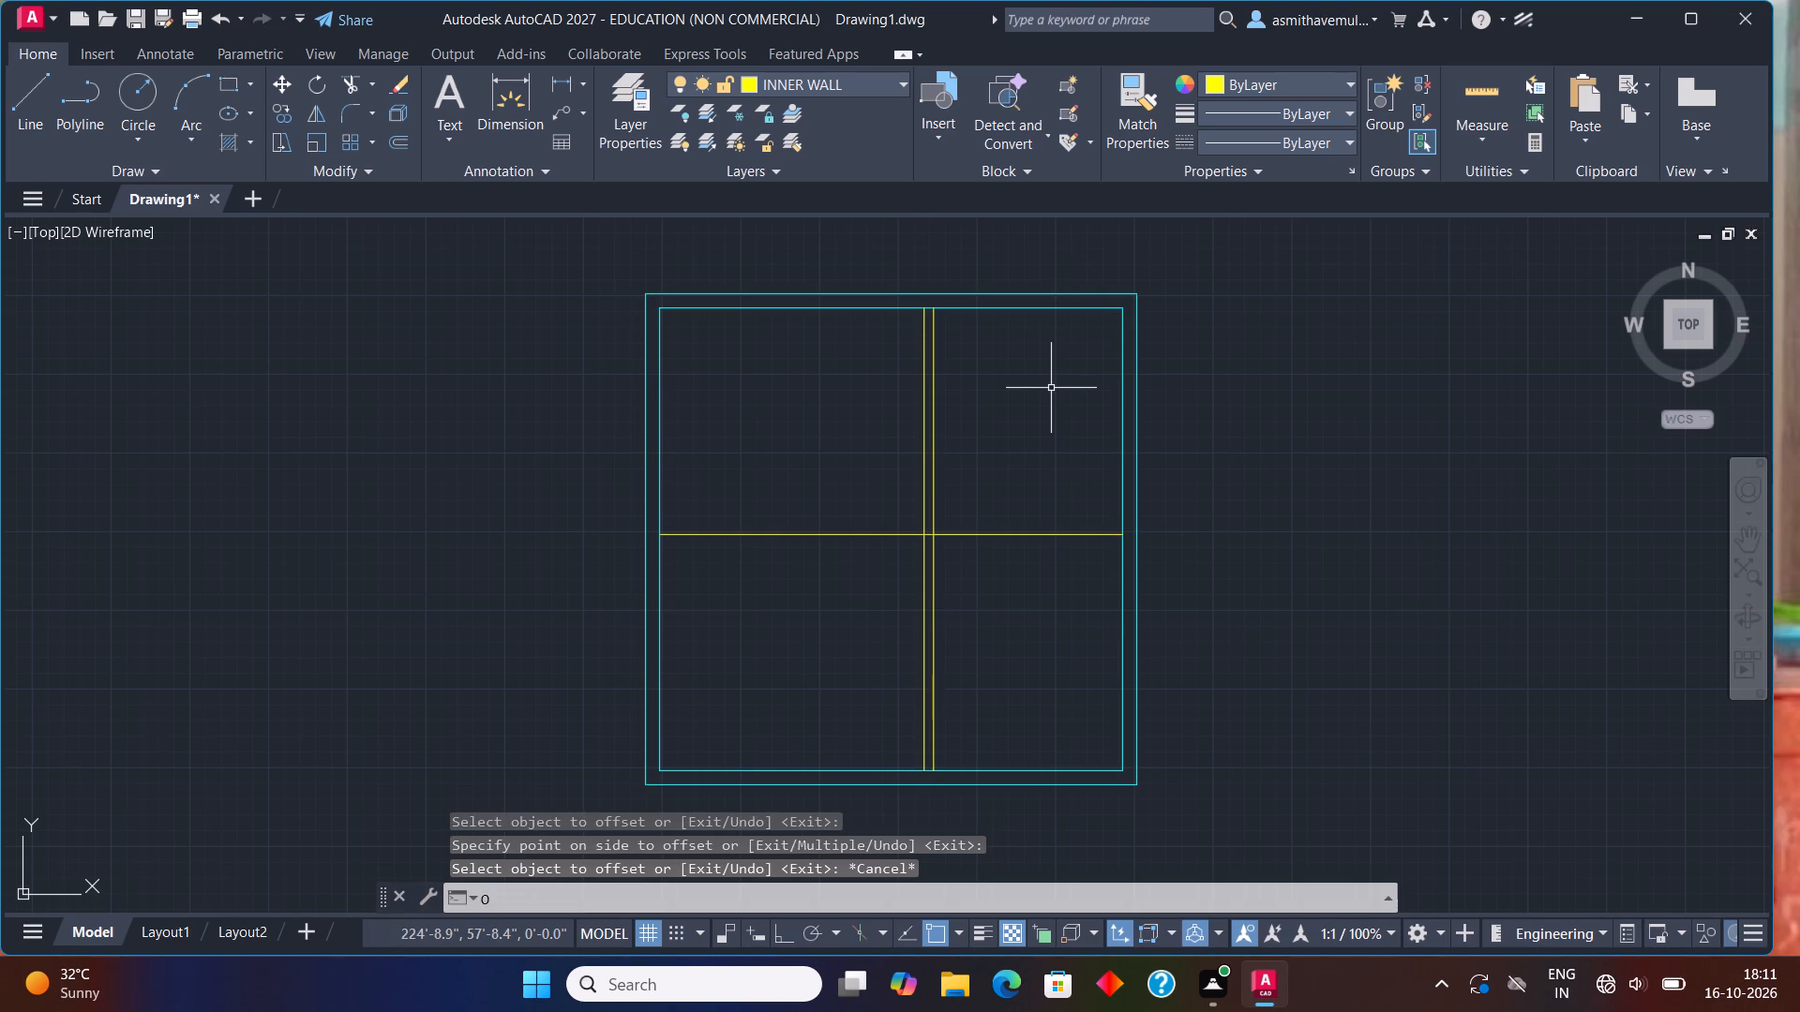
key("Return")
type("6\"")
key("Return")
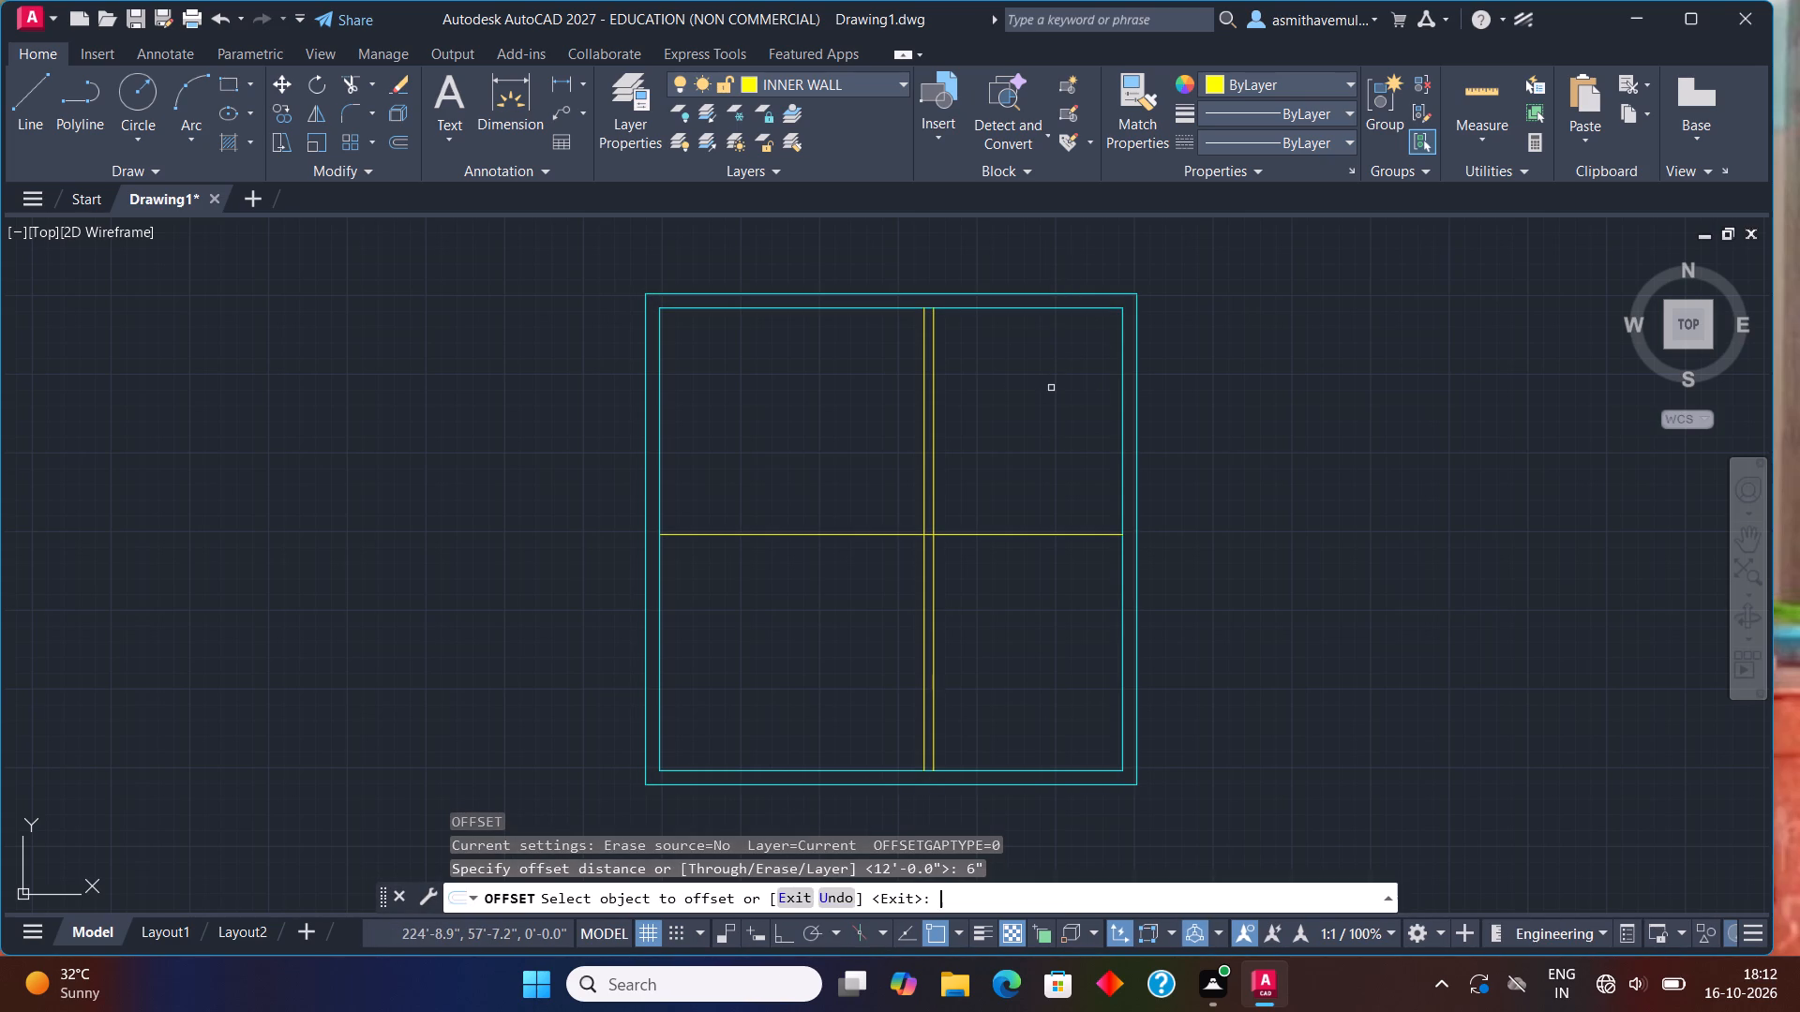
left_click(1043, 531)
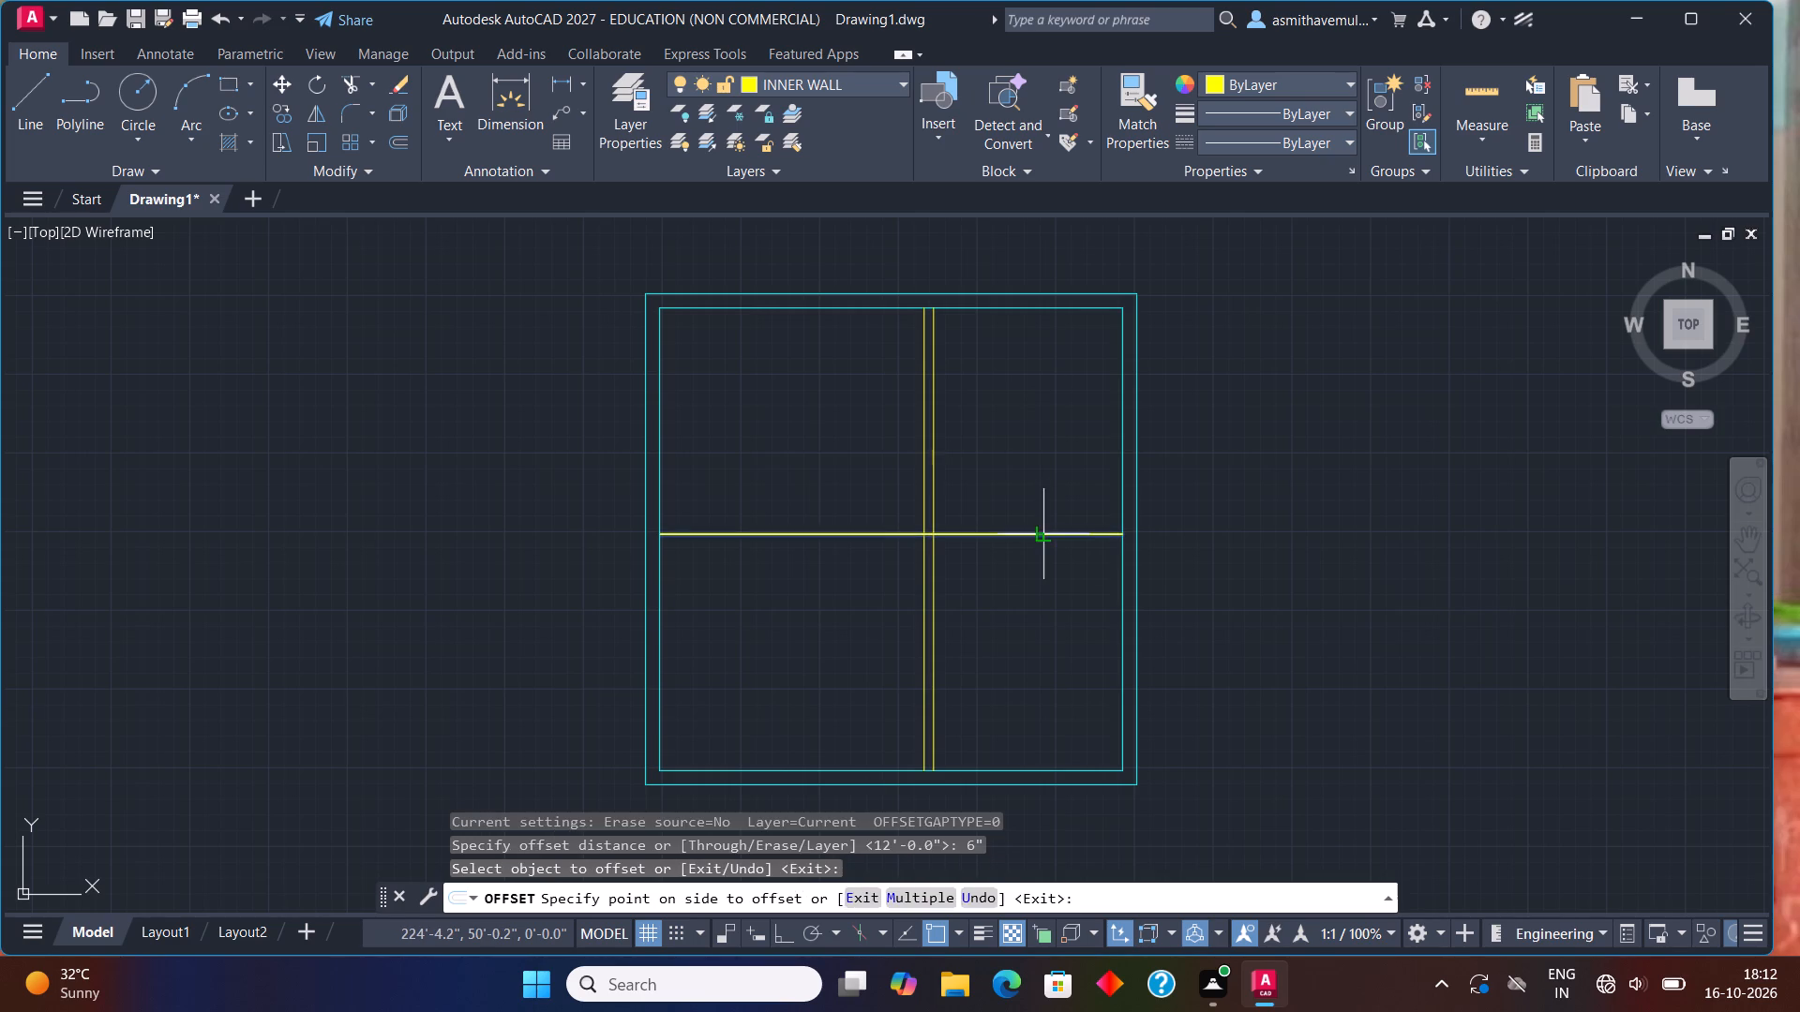
left_click(1068, 628)
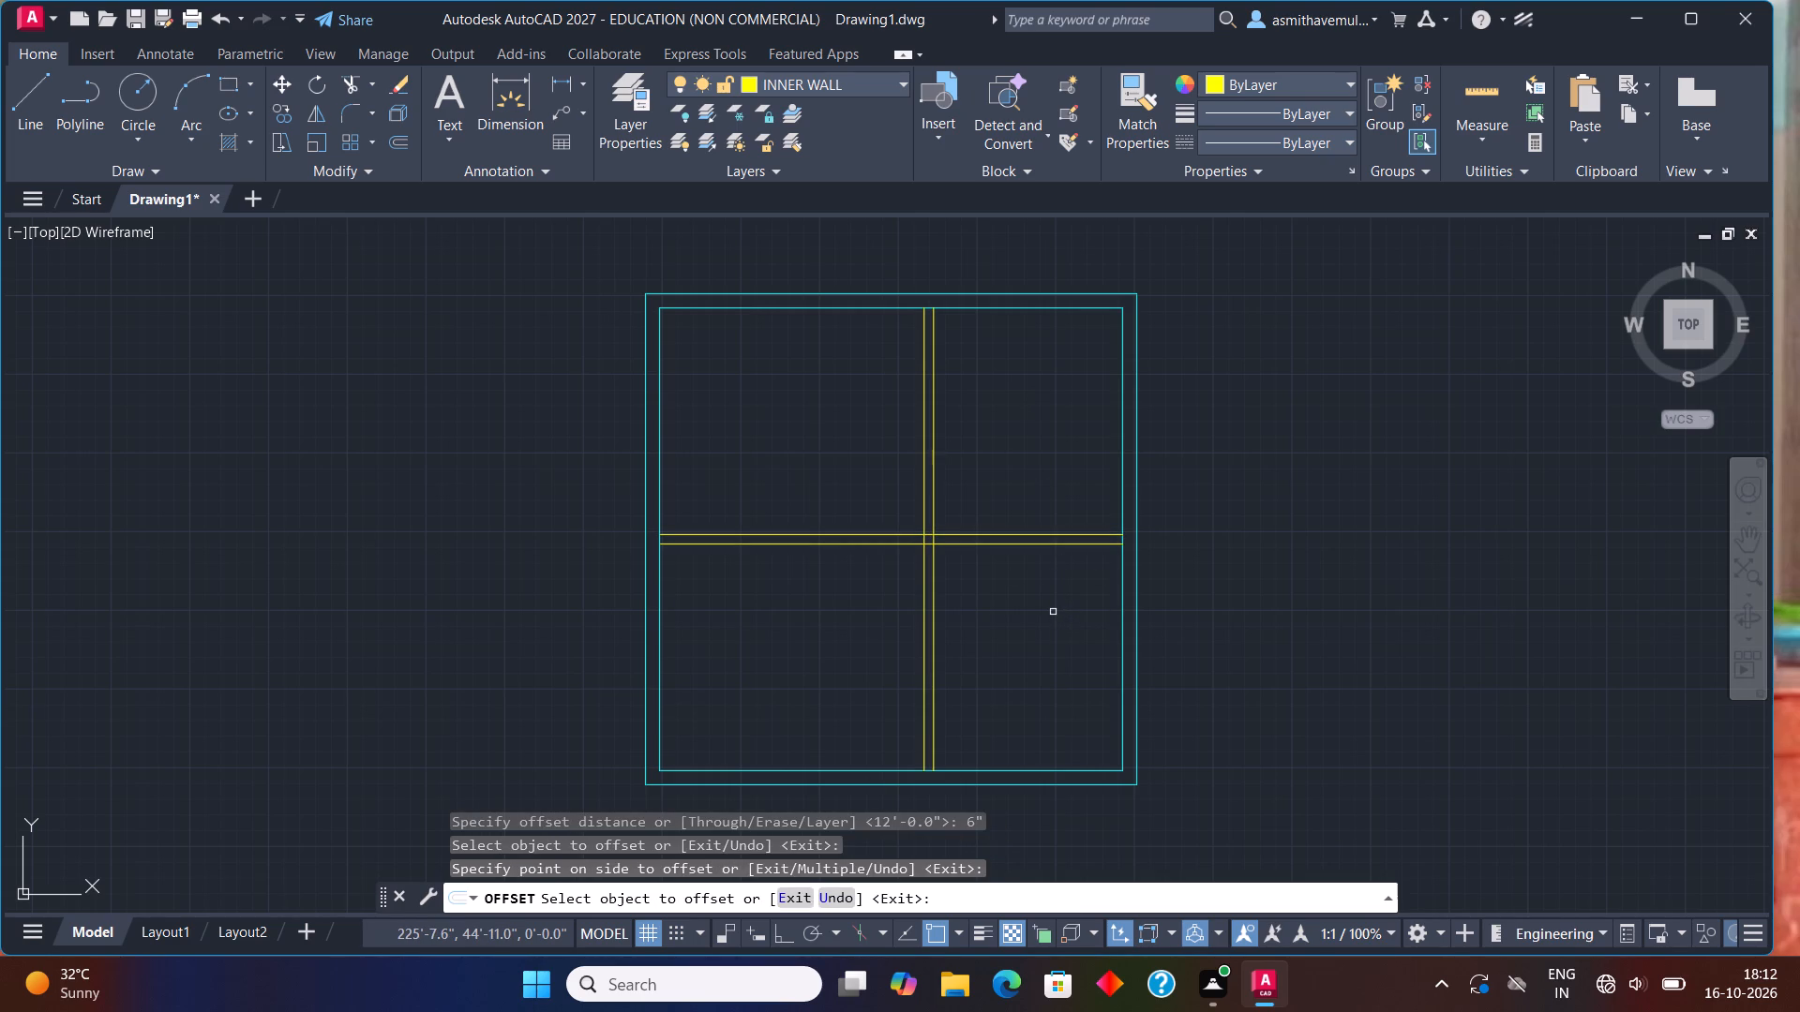
key("Escape")
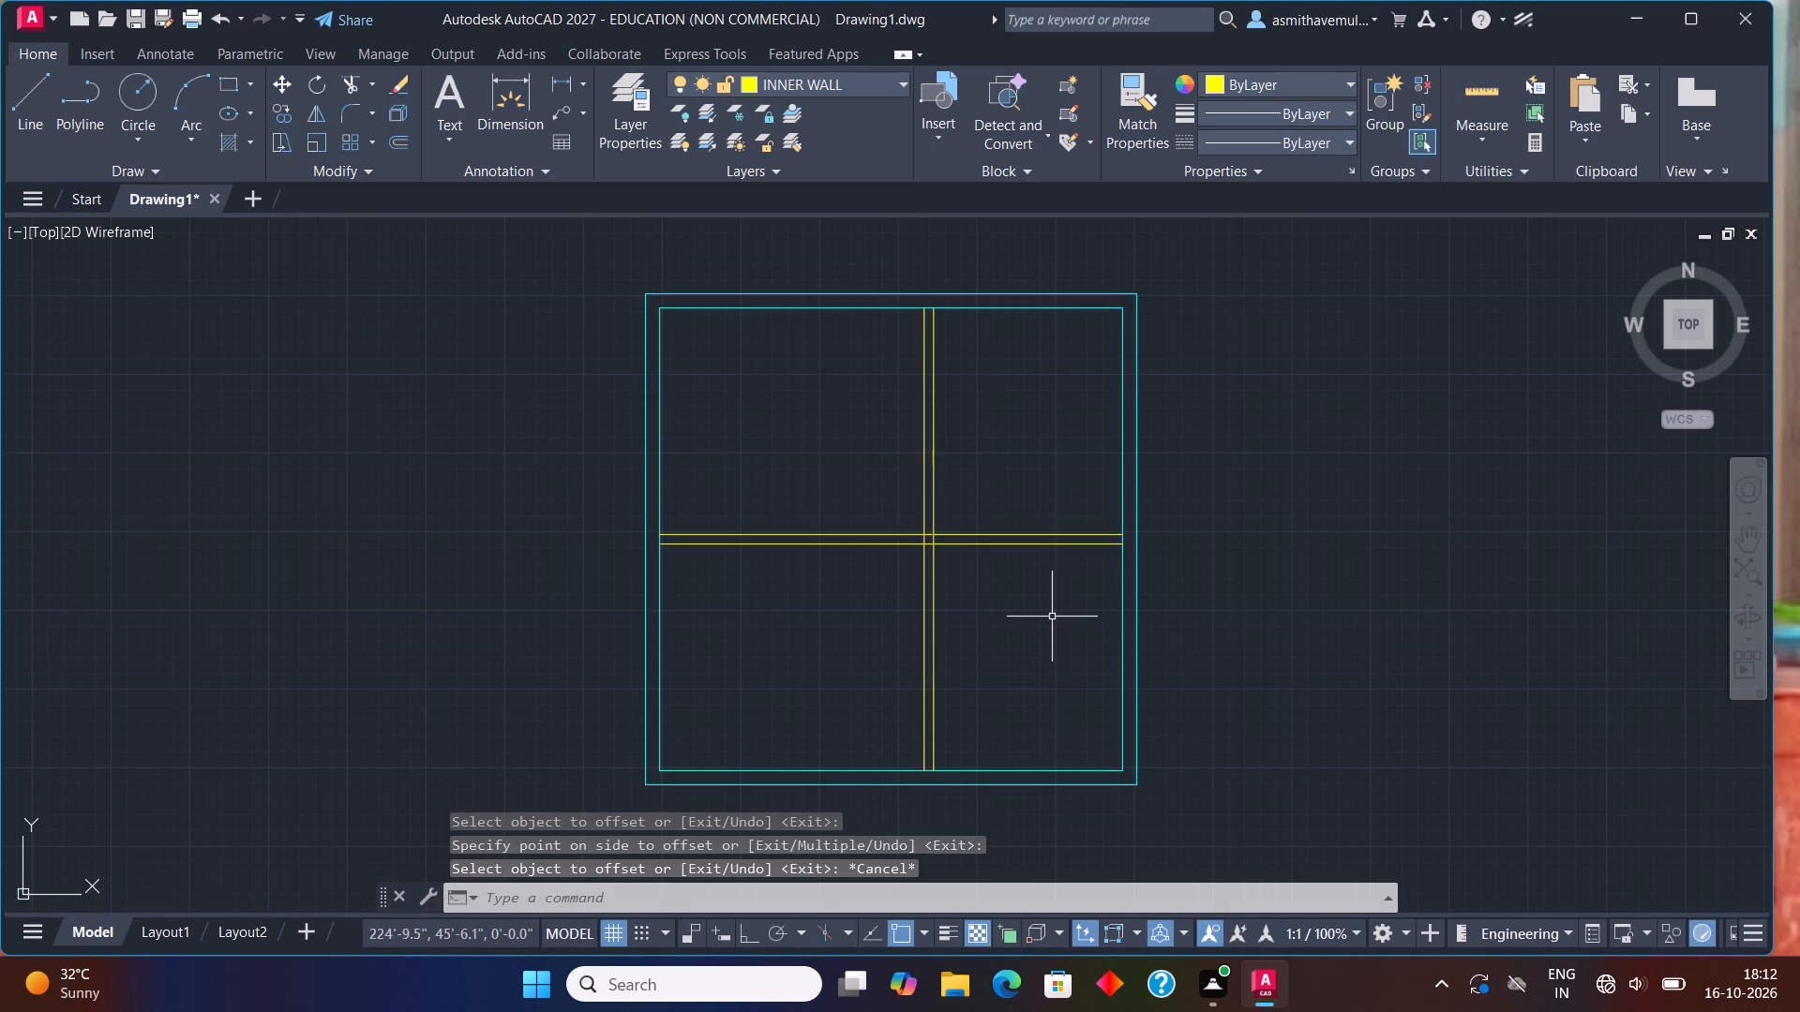
Trim the vertical partition lines below the horizontal partition and clear the overlapping segments to form an open T-junction.
type("TRIM")
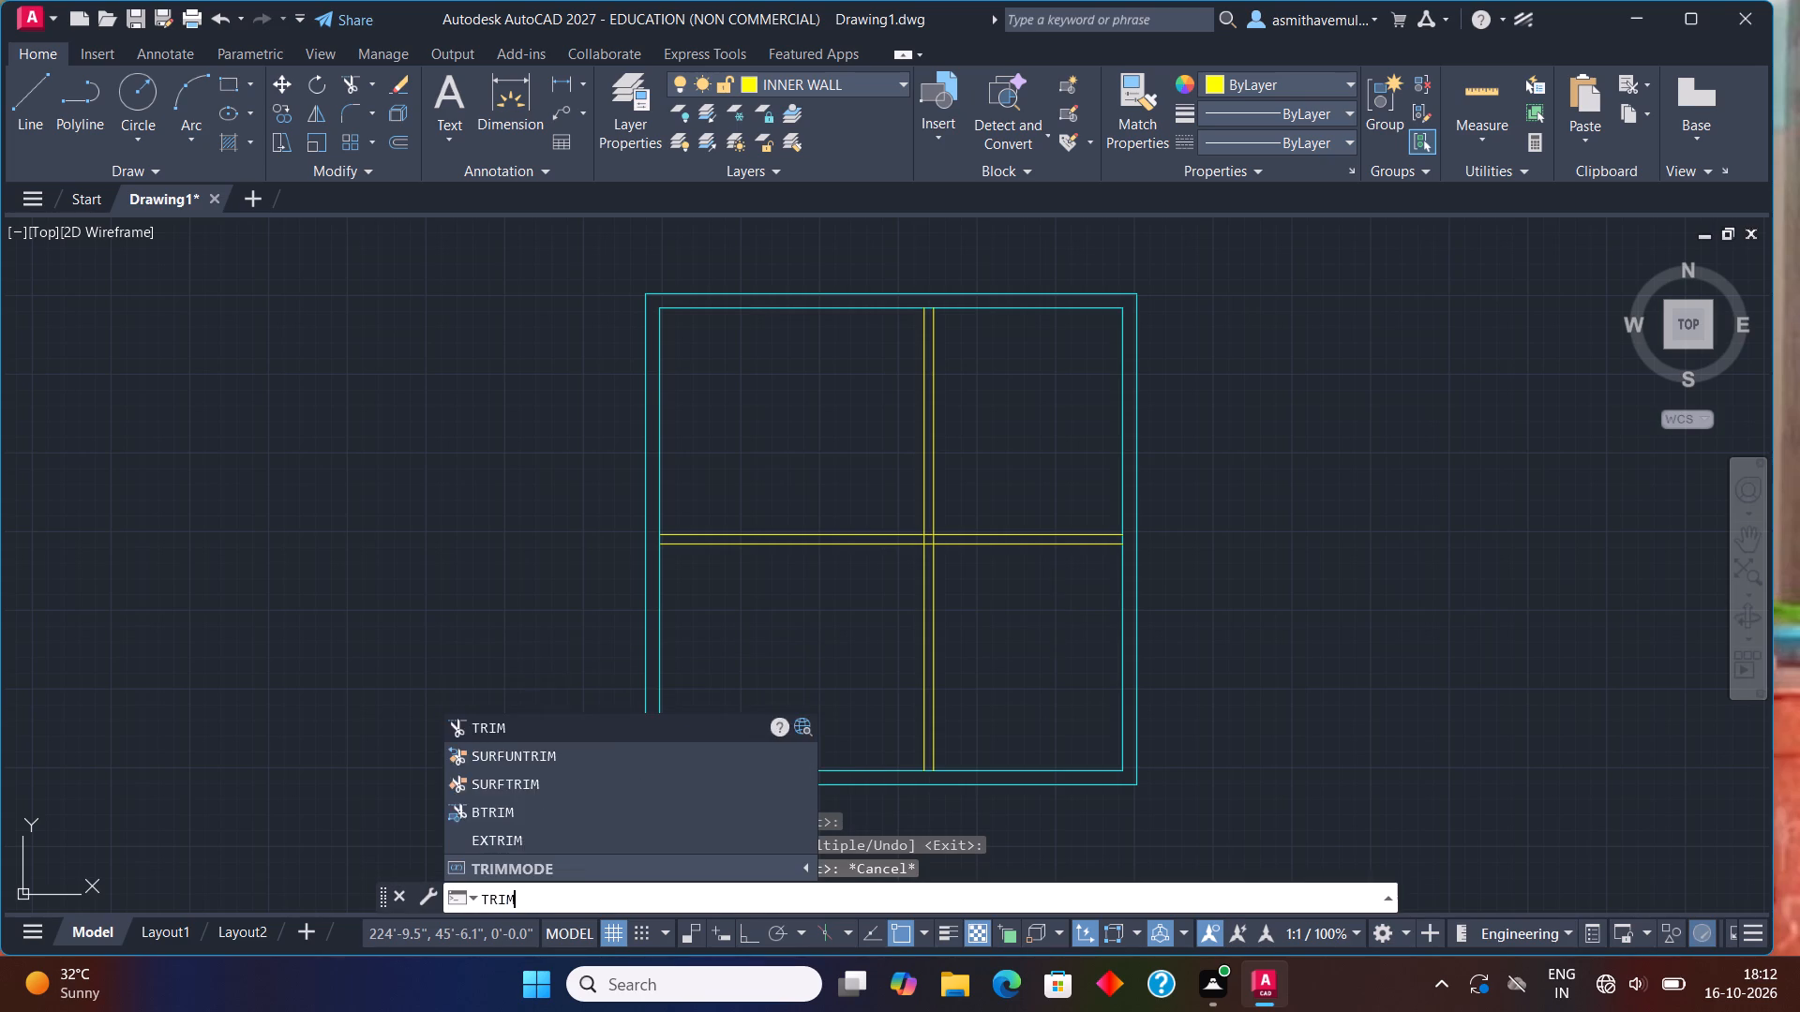
key("Return")
left_click_drag(1056, 618, 884, 660)
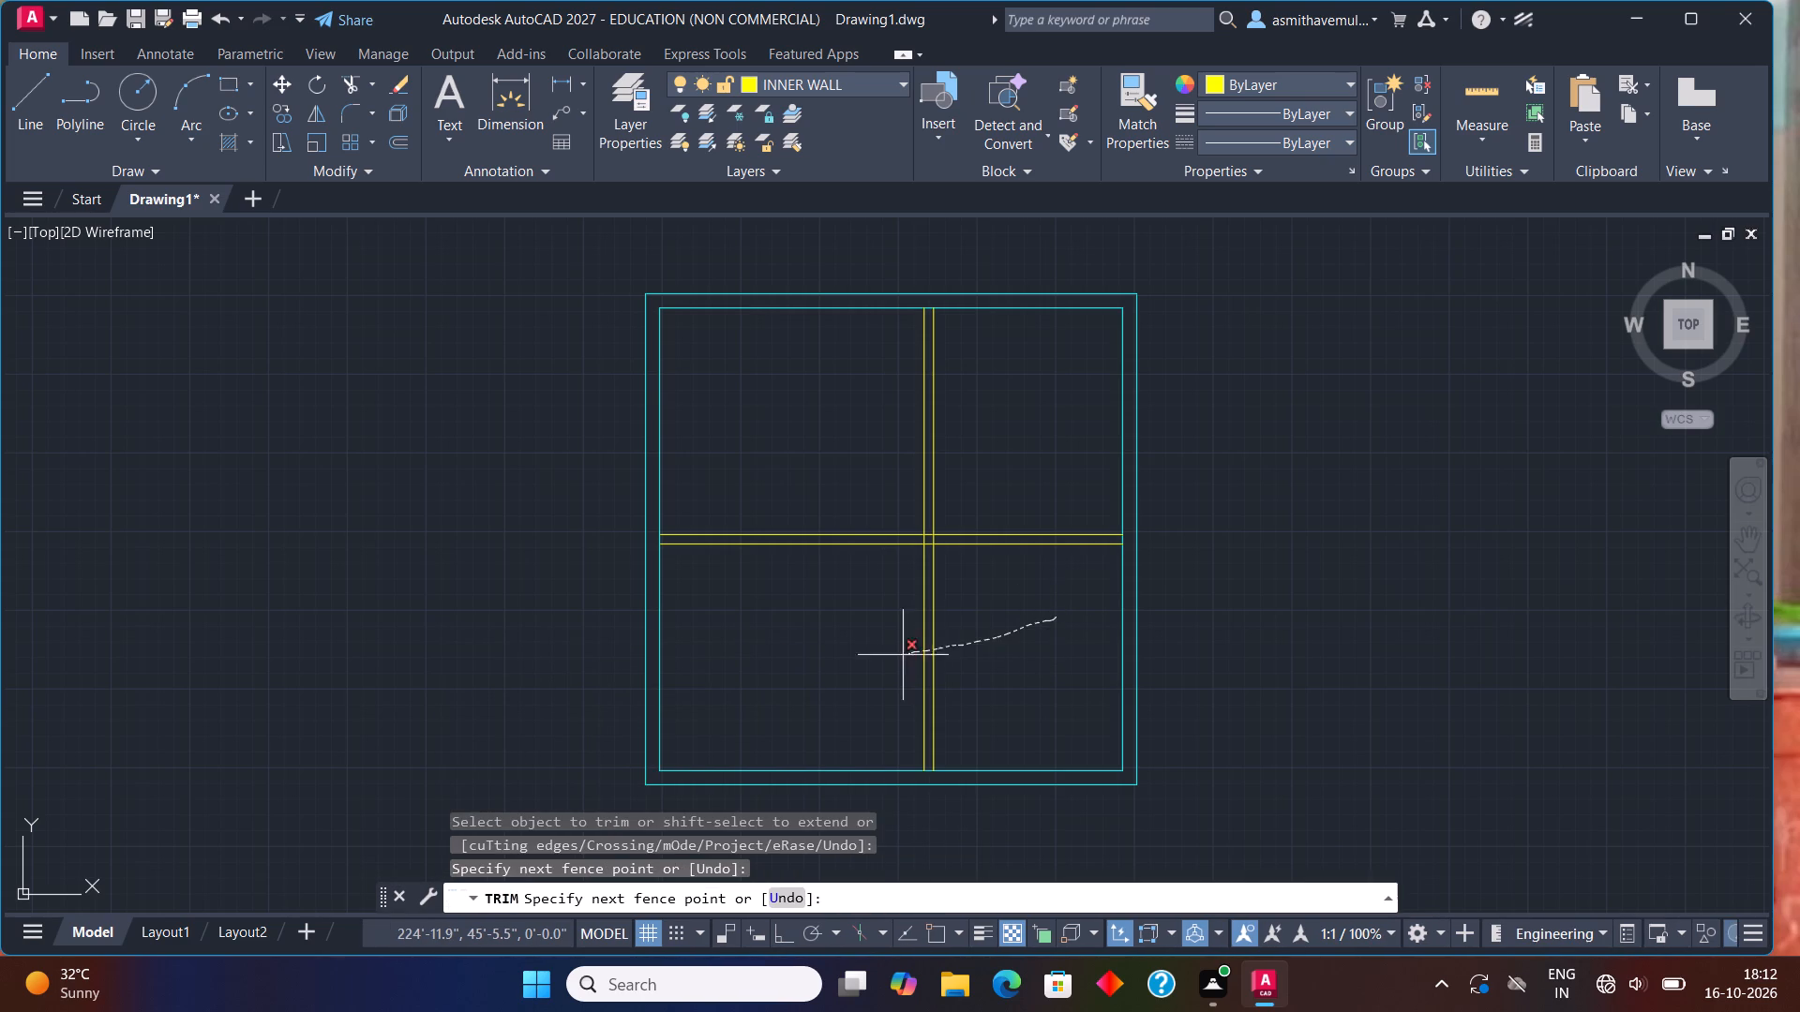
left_click_drag(884, 660, 813, 675)
scroll(967, 477, "up", 3)
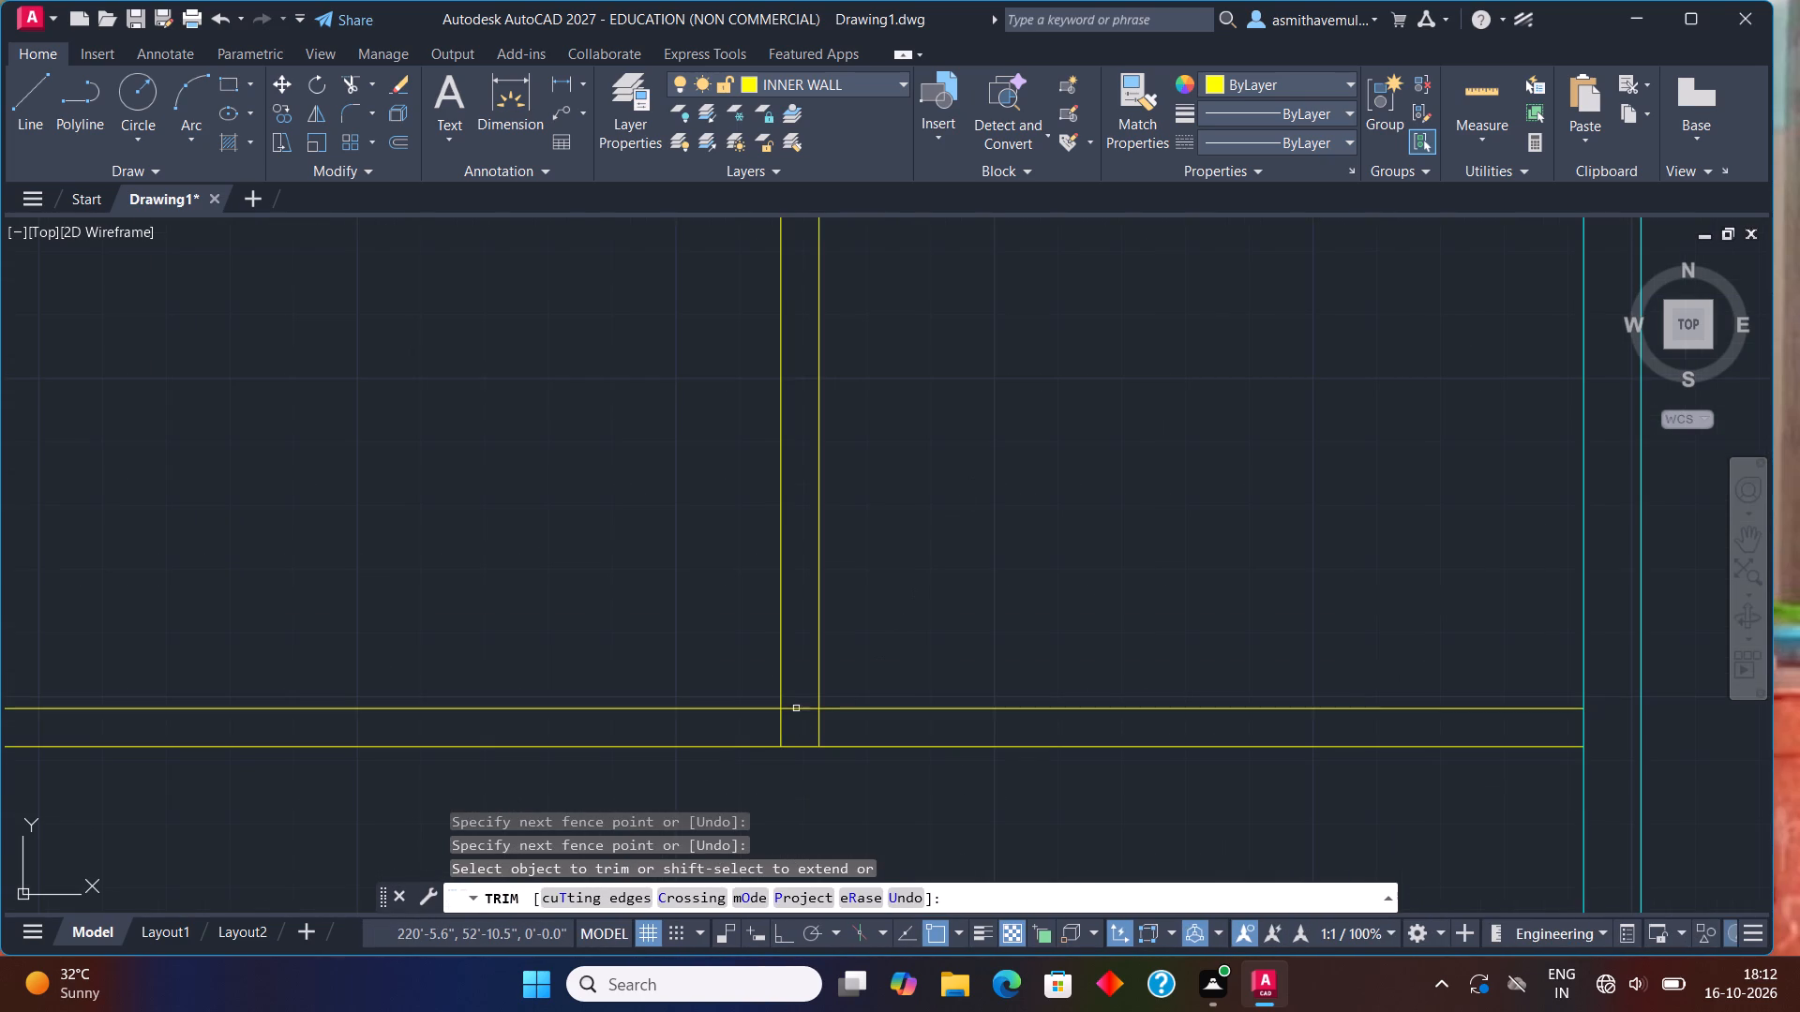
left_click_drag(795, 701, 845, 723)
left_click_drag(796, 730, 737, 723)
Trim the outer wall's inner face lines between the partition lines at the right, top and left wall junctions.
left_click_drag(1621, 722, 1563, 724)
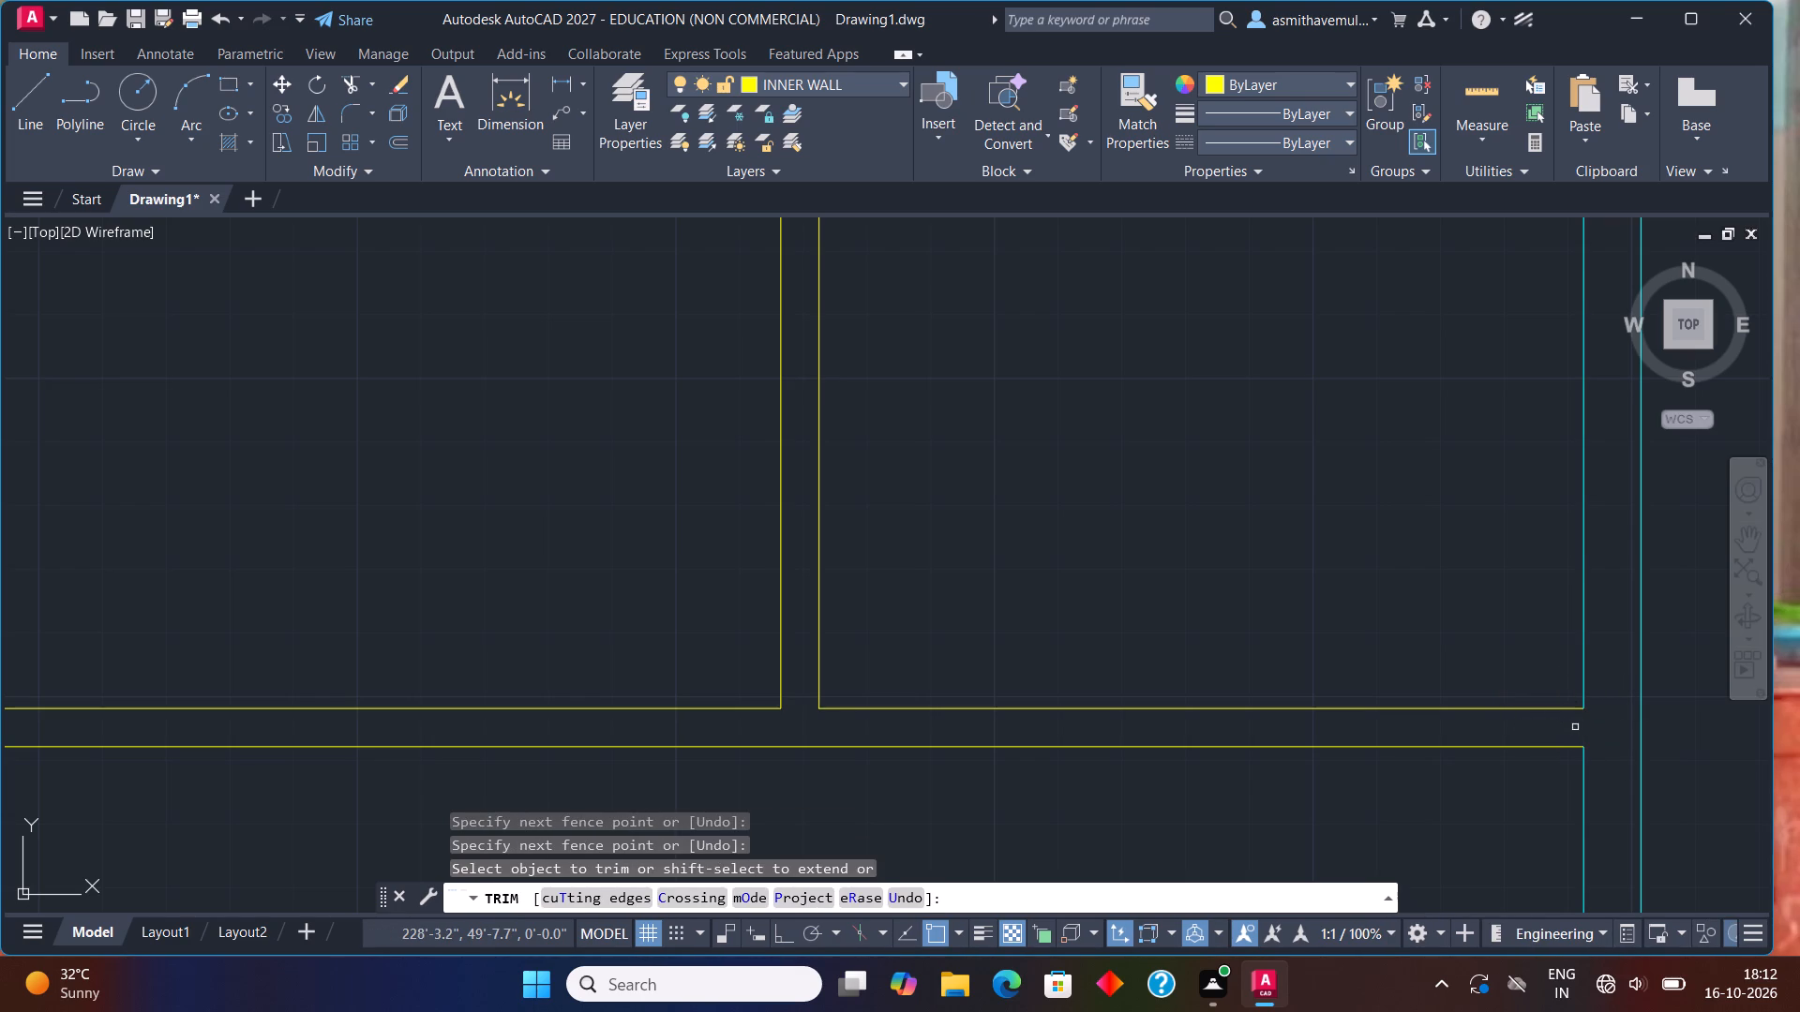
middle_click_drag(1222, 522, 1297, 957)
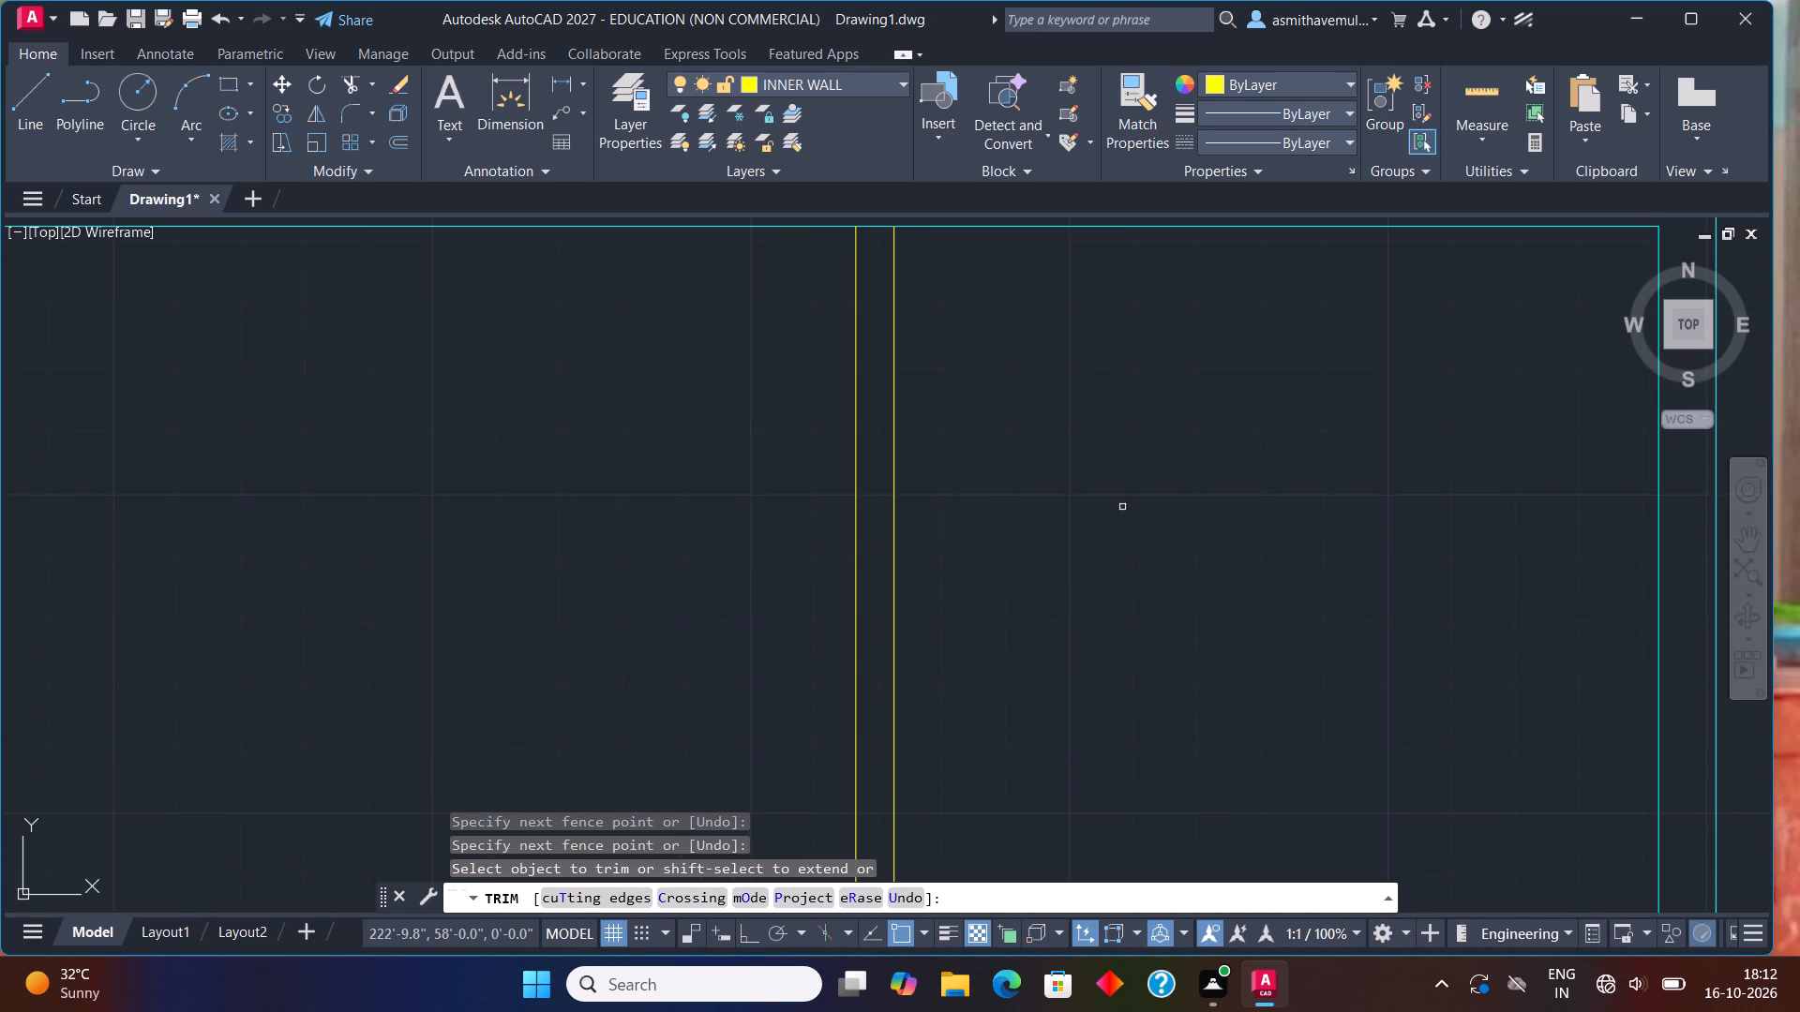
middle_click_drag(1051, 408, 1065, 713)
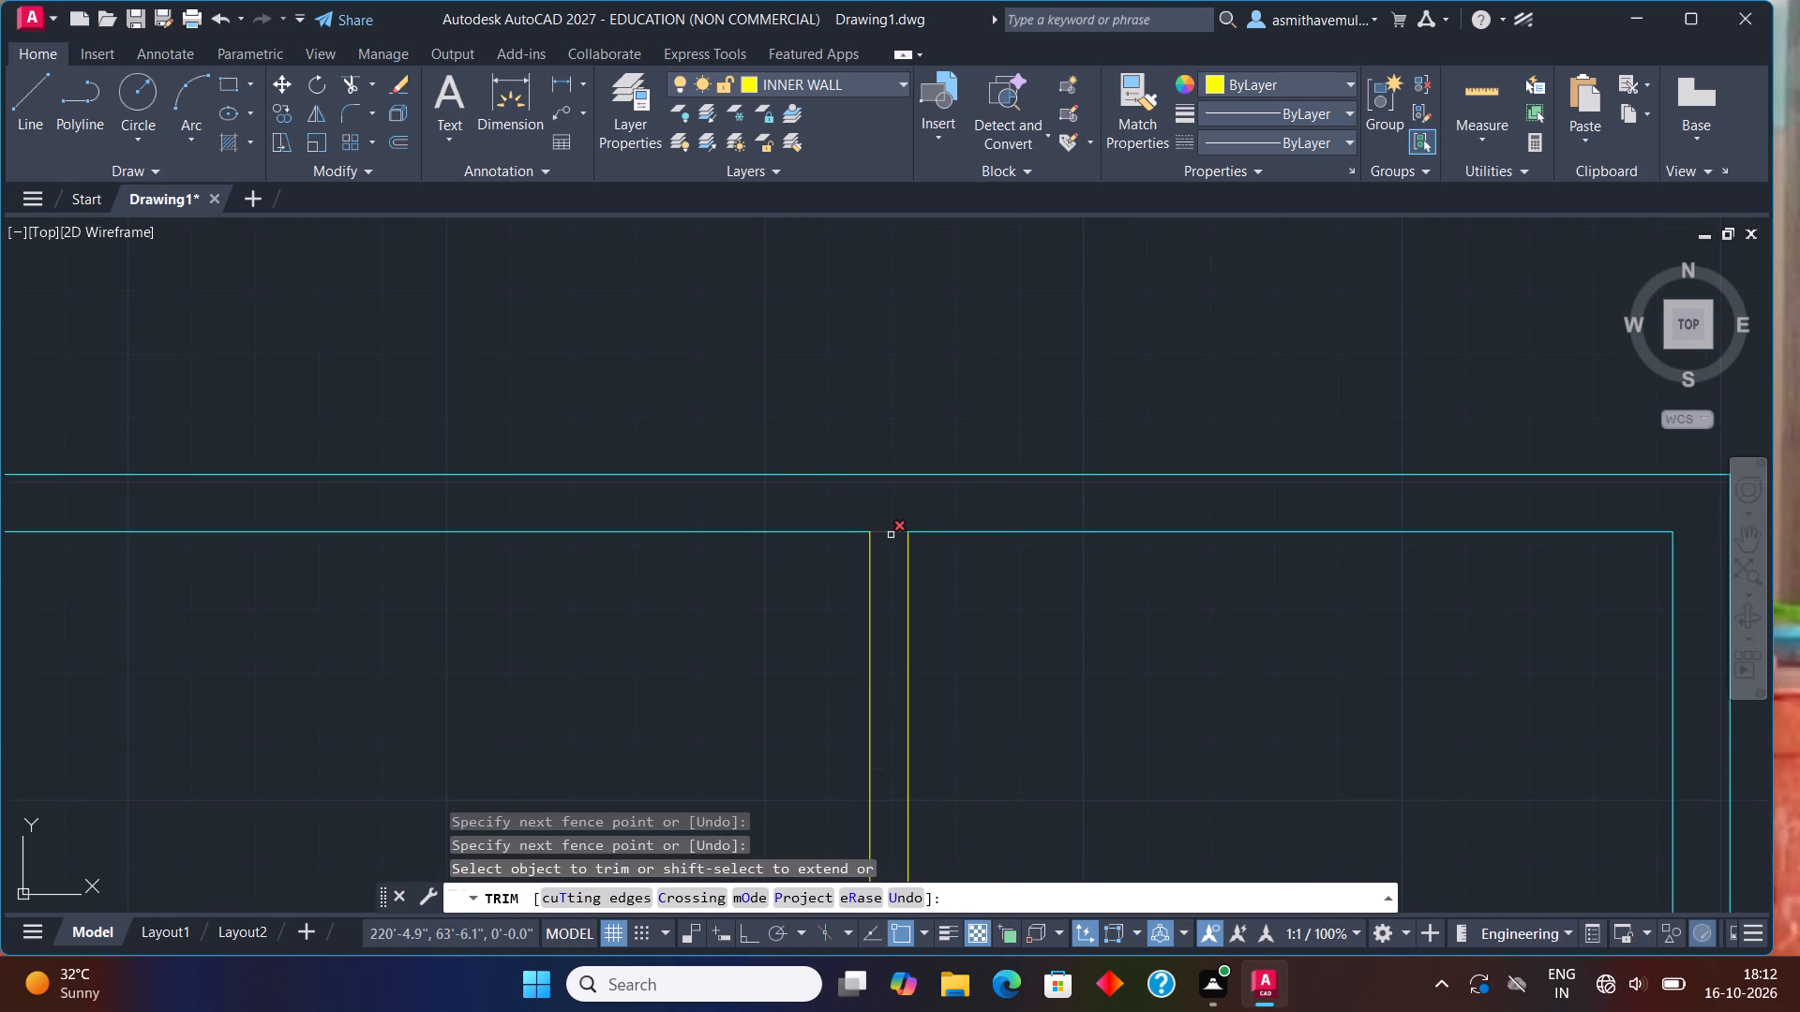
left_click(891, 535)
scroll(890, 588, "down", 2)
scroll(474, 704, "down", 1)
middle_click_drag(540, 735, 819, 536)
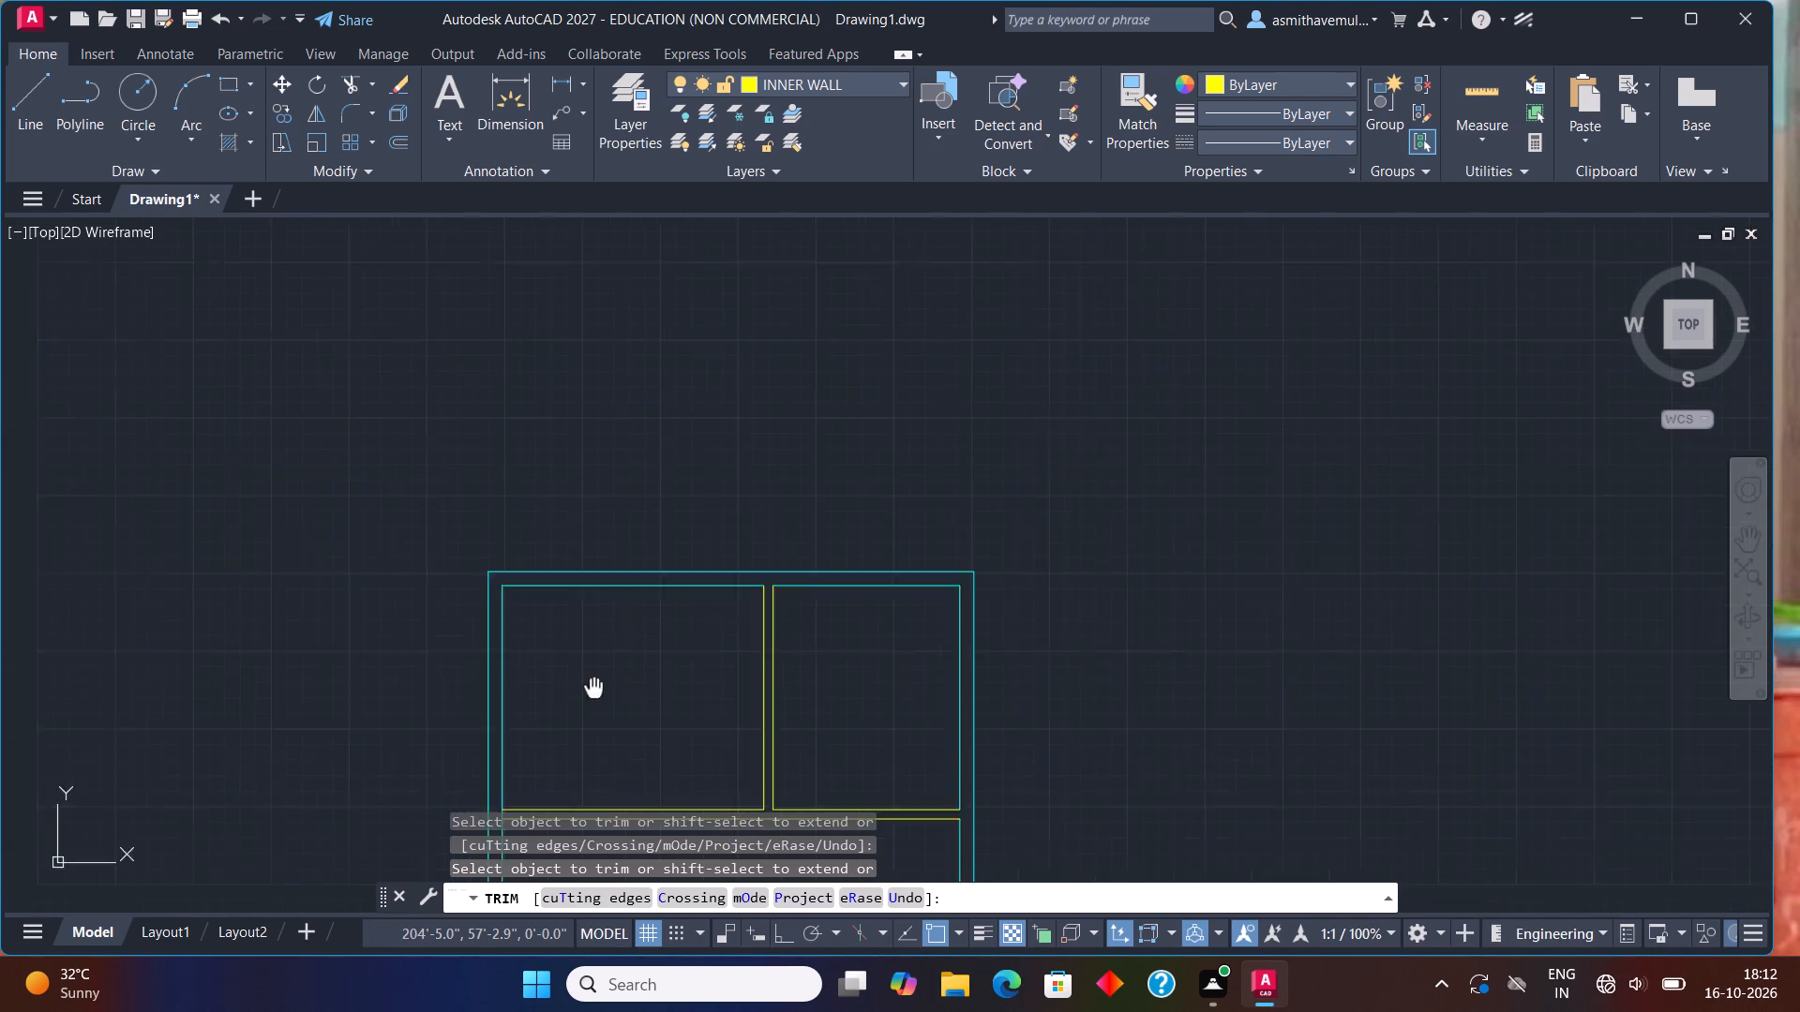
middle_click_drag(819, 536, 1005, 424)
scroll(938, 578, "up", 2)
scroll(916, 496, "up", 2)
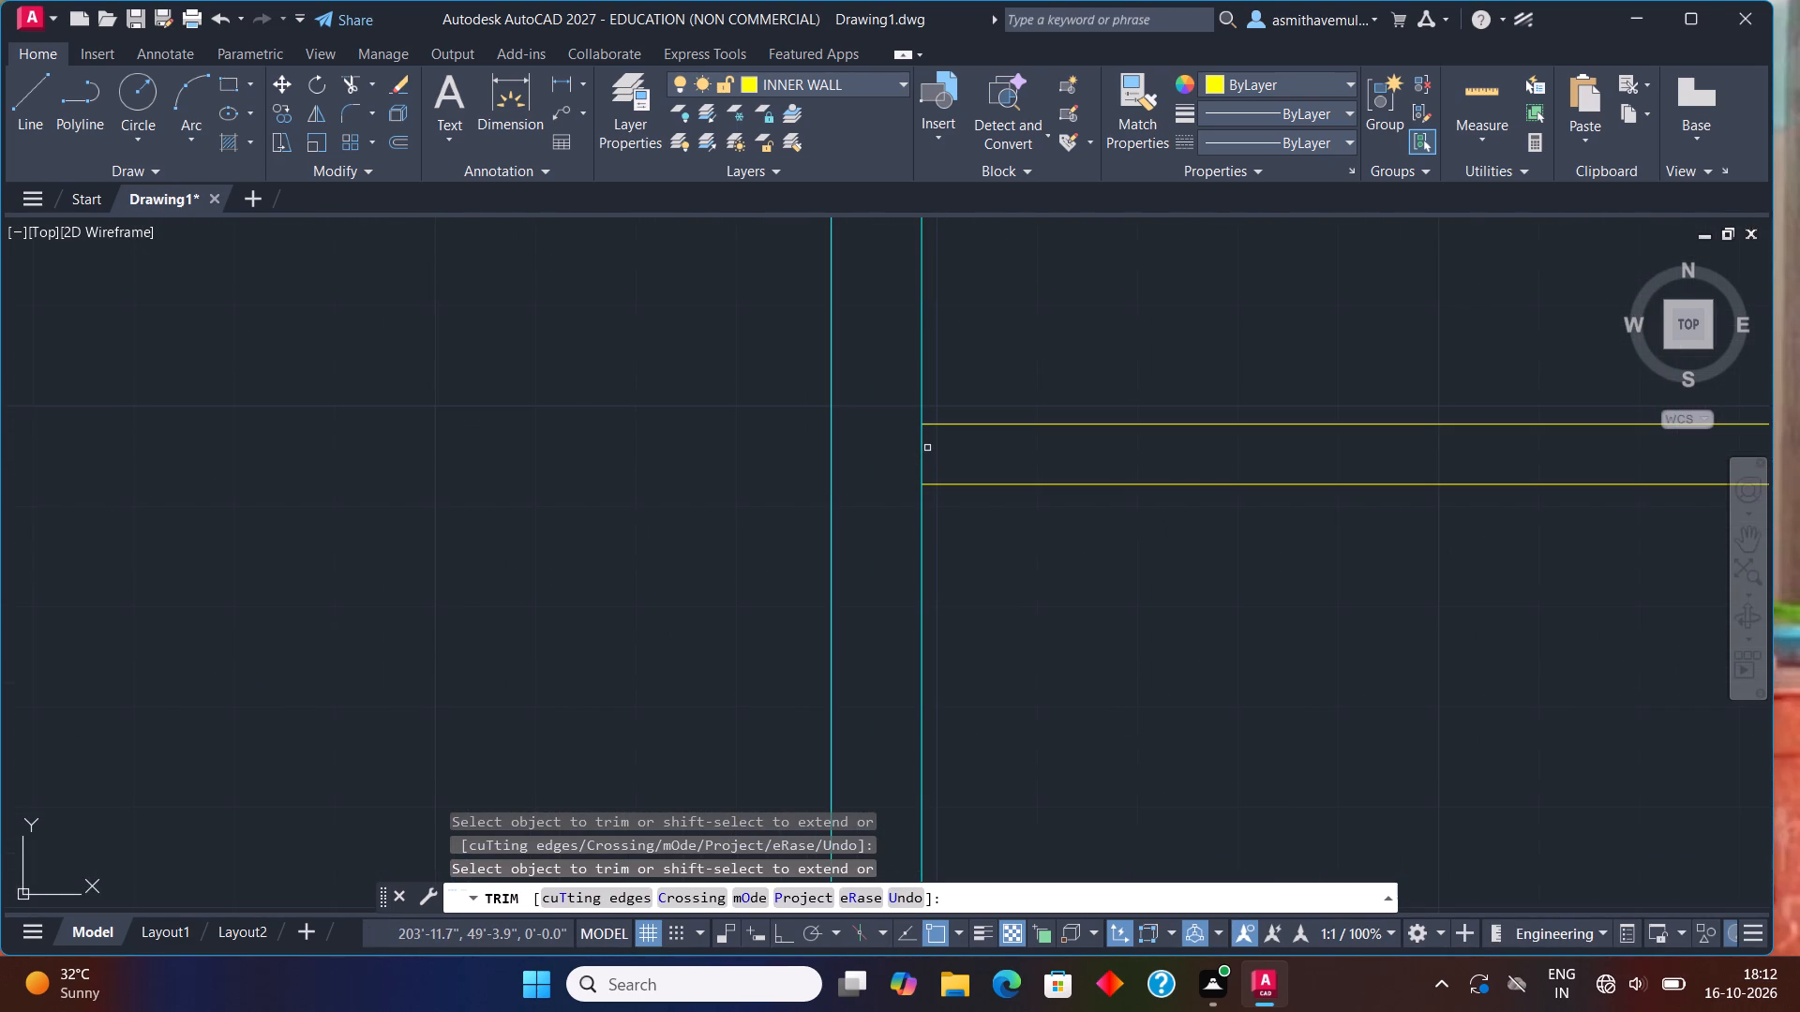
left_click_drag(909, 454, 950, 452)
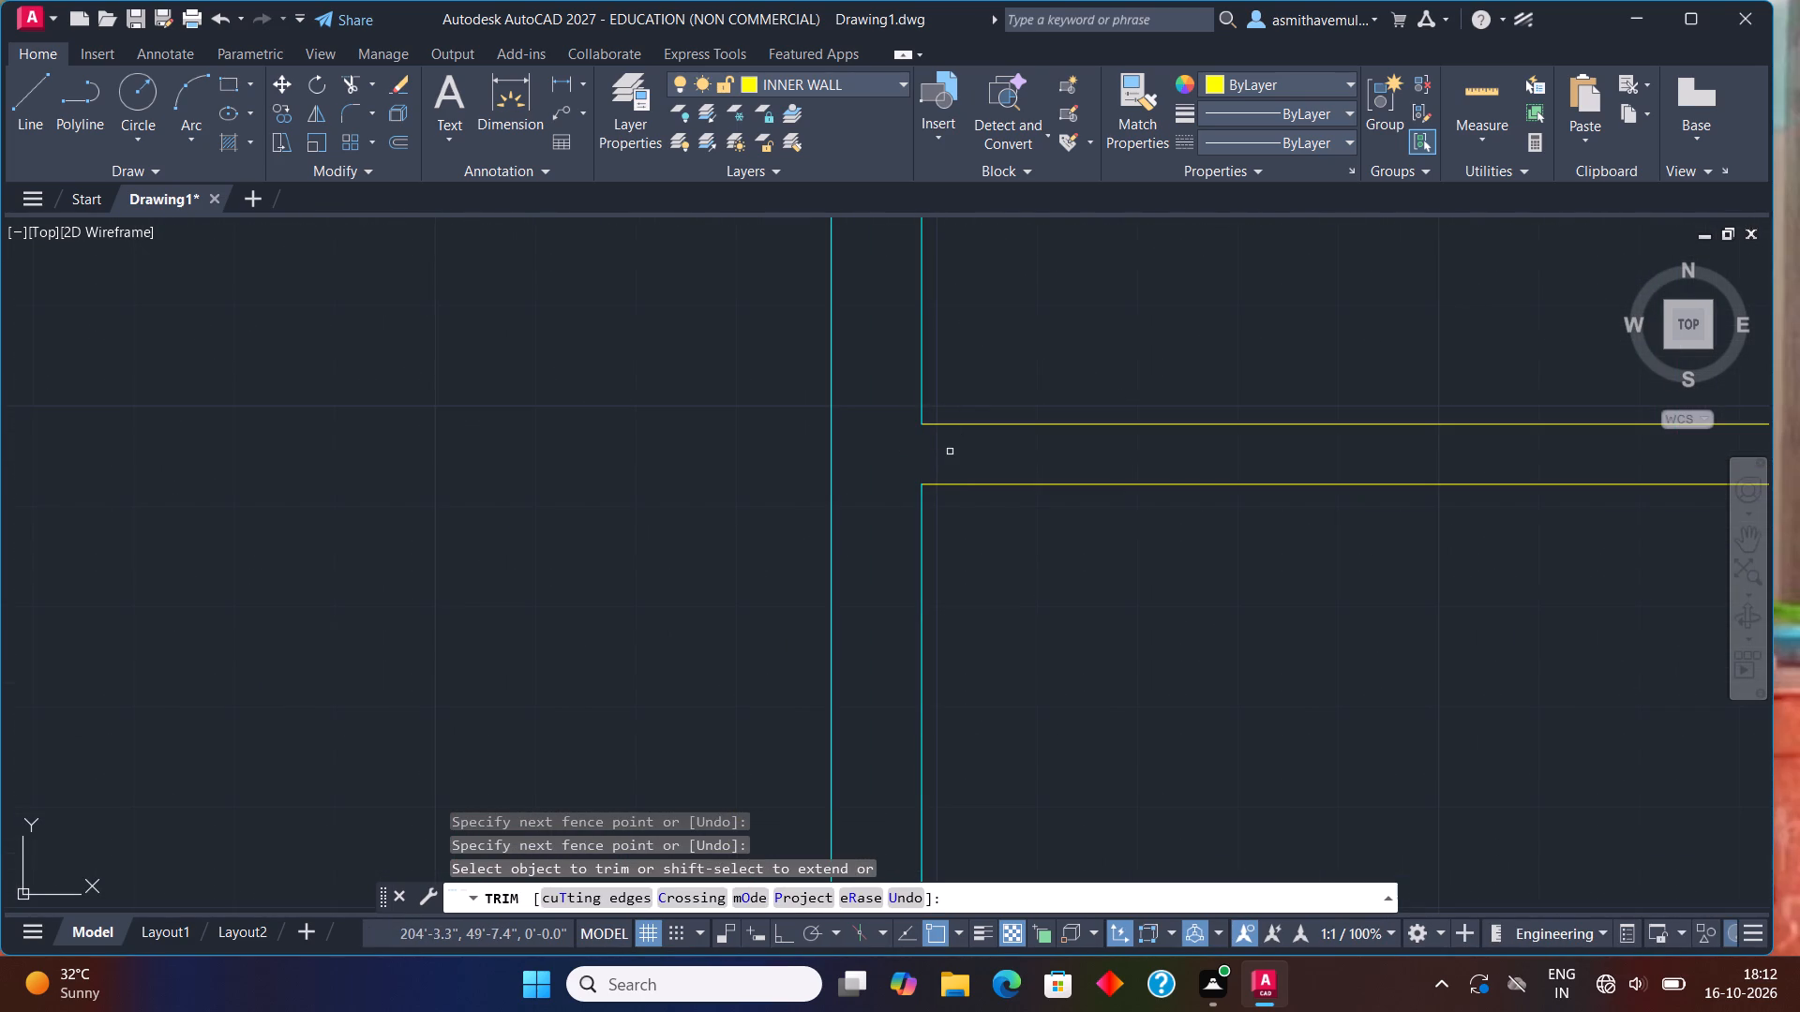
key("Escape")
Offset the lower line of the horizontal partition 4' downward to start a second horizontal partition.
scroll(959, 439, "down", 4)
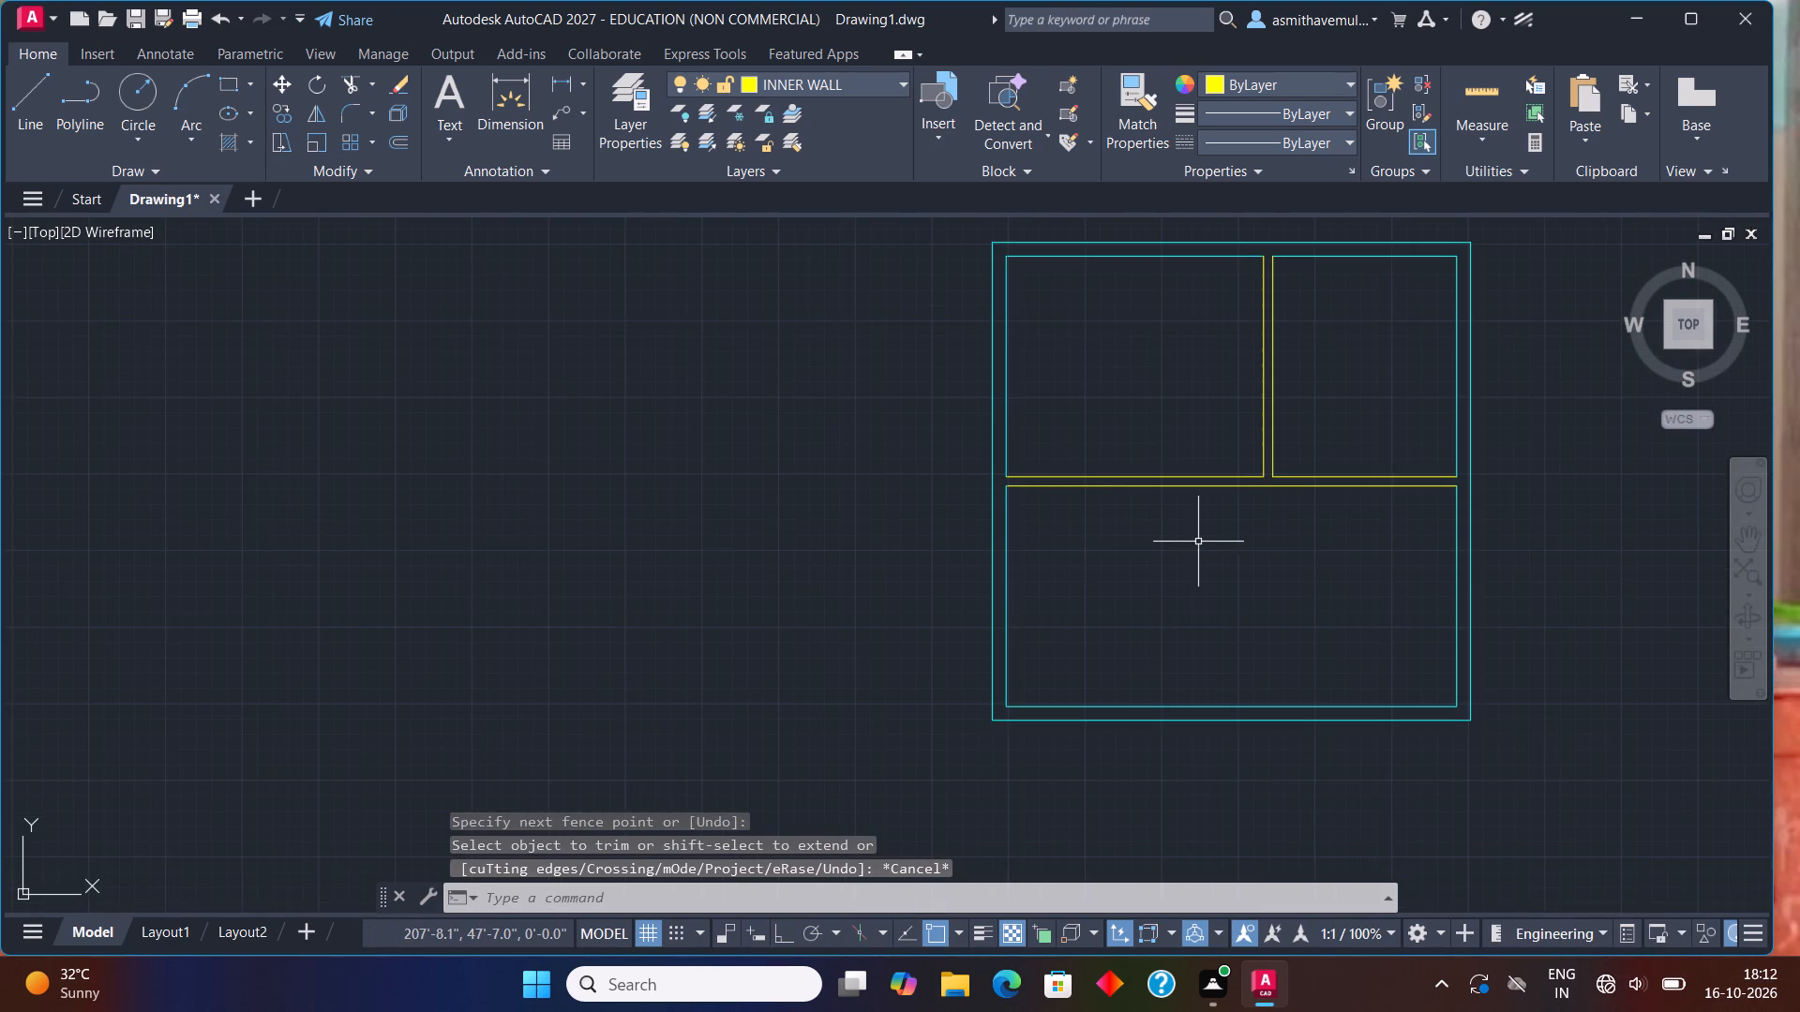
middle_click_drag(1198, 542, 977, 572)
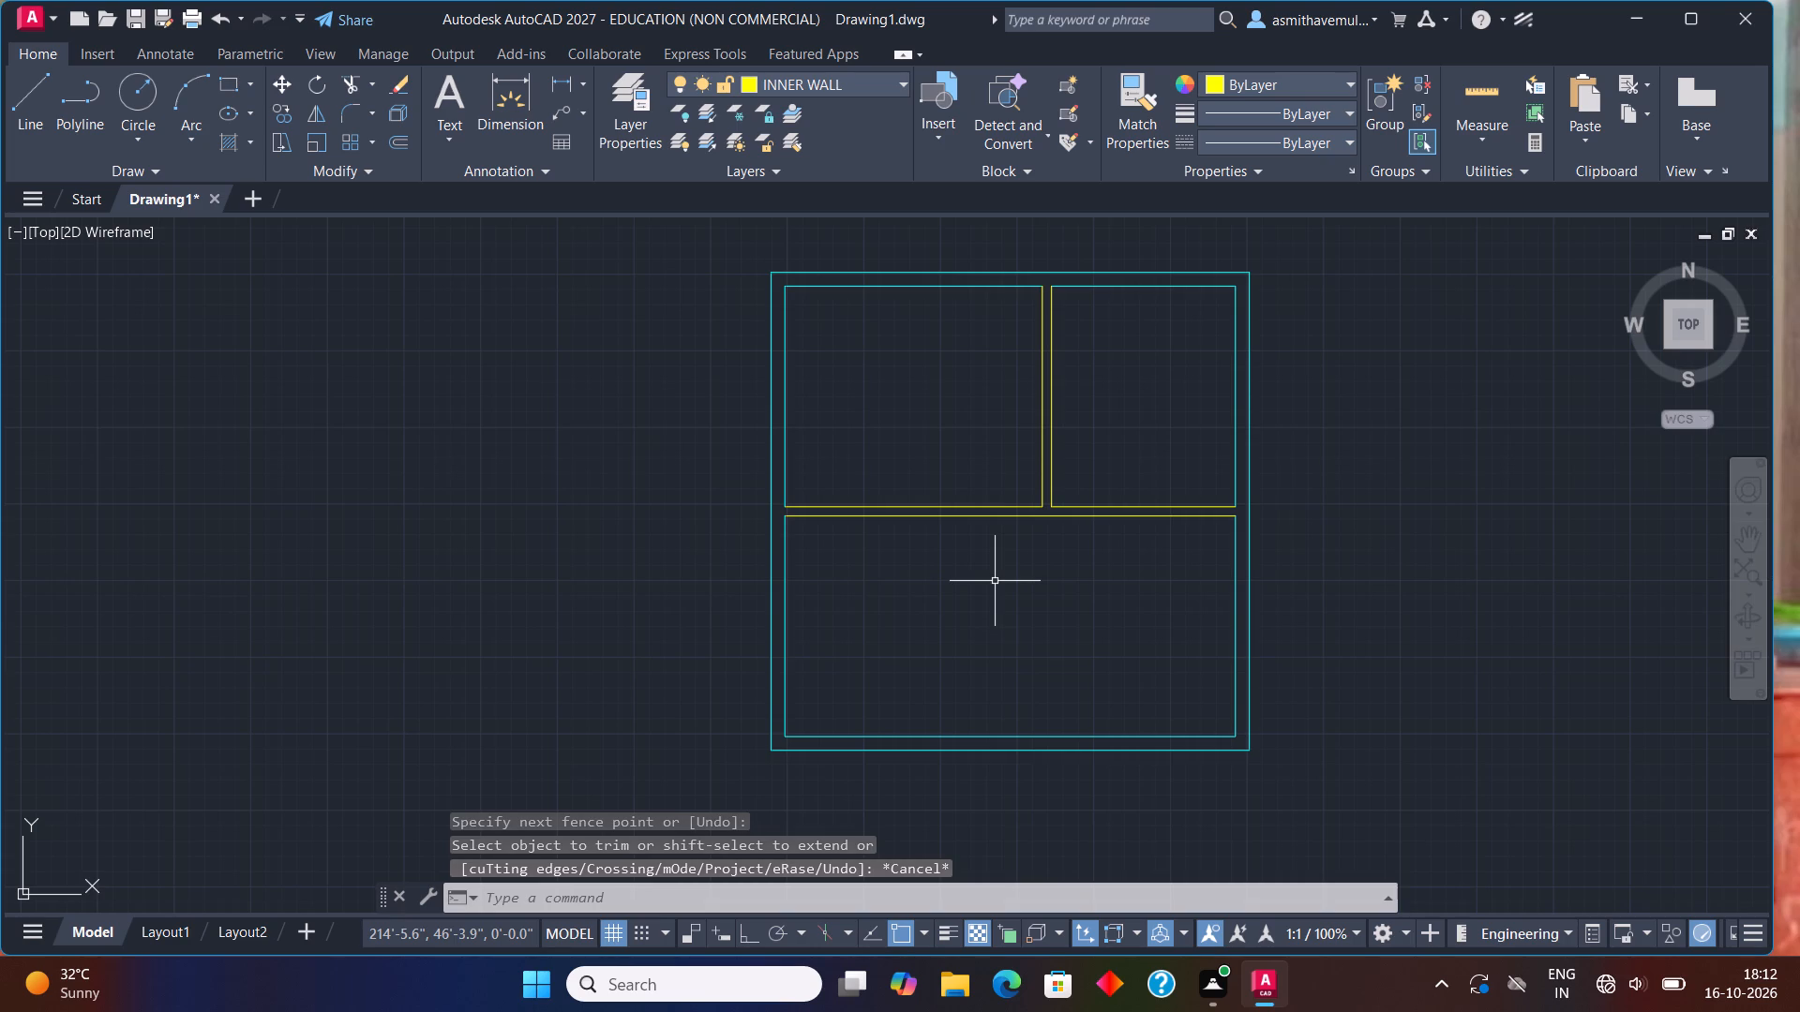
key("o")
key("Return")
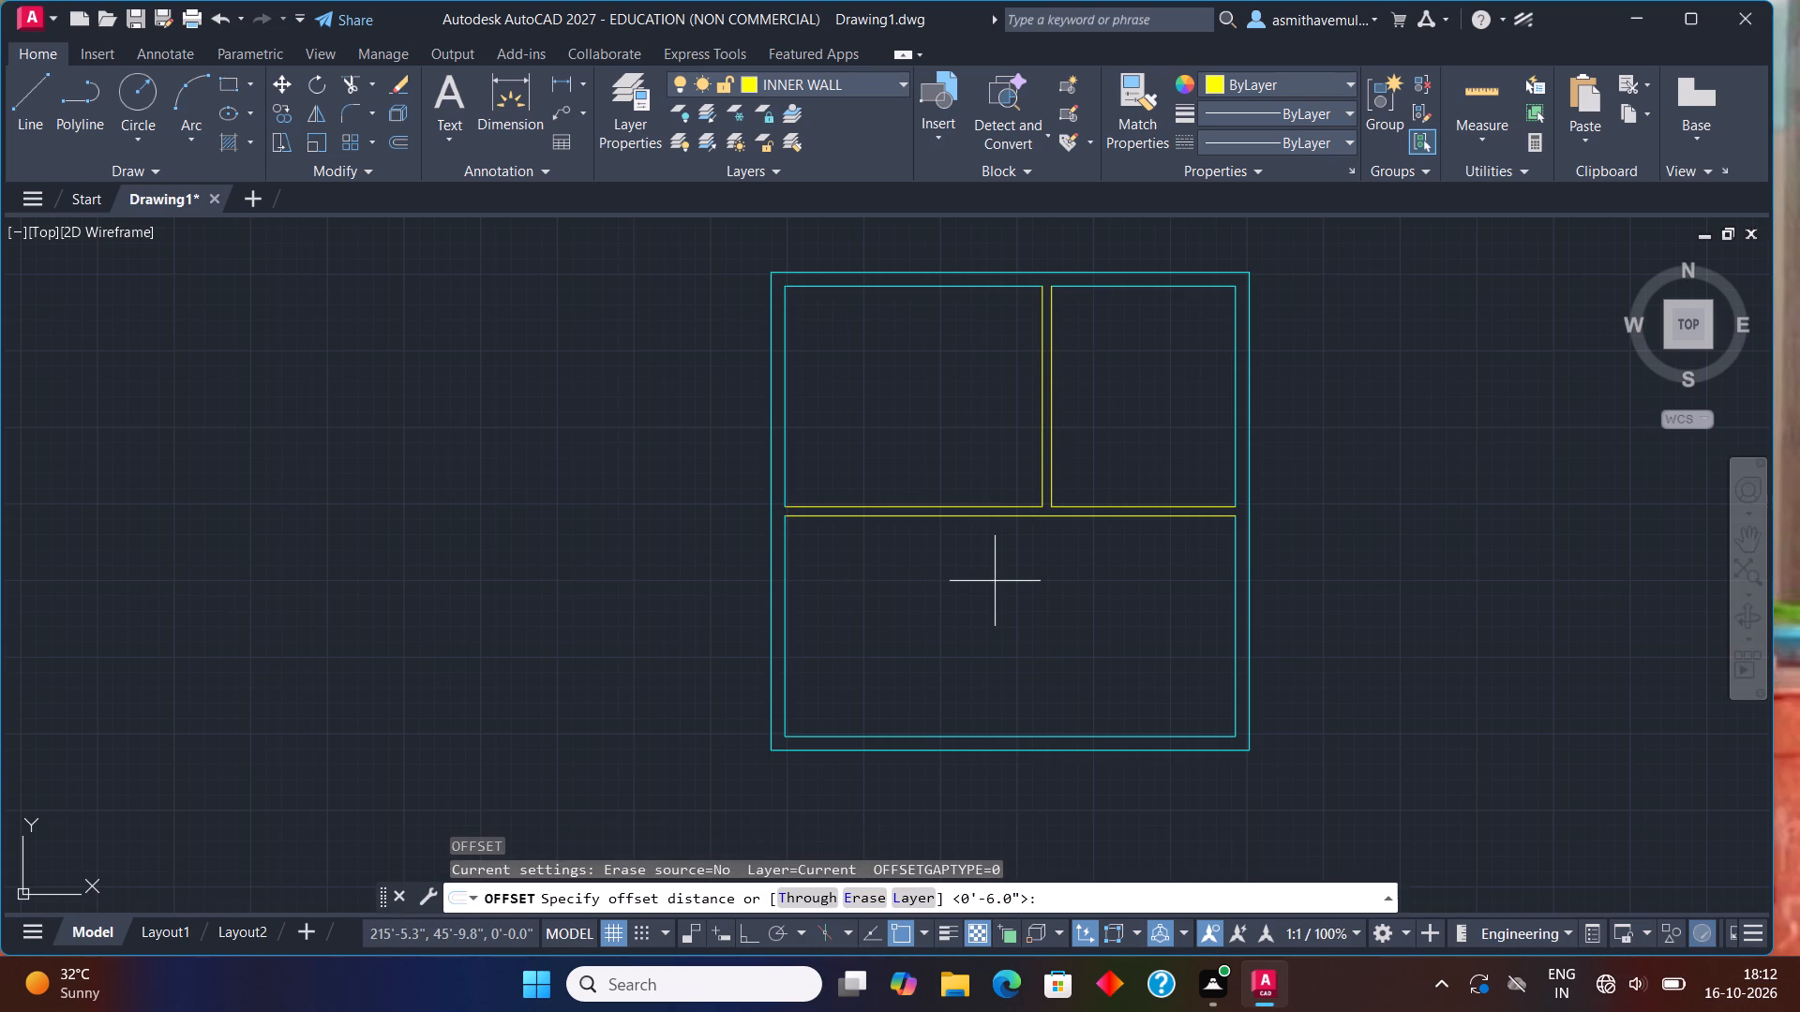
type("4'")
key("Return")
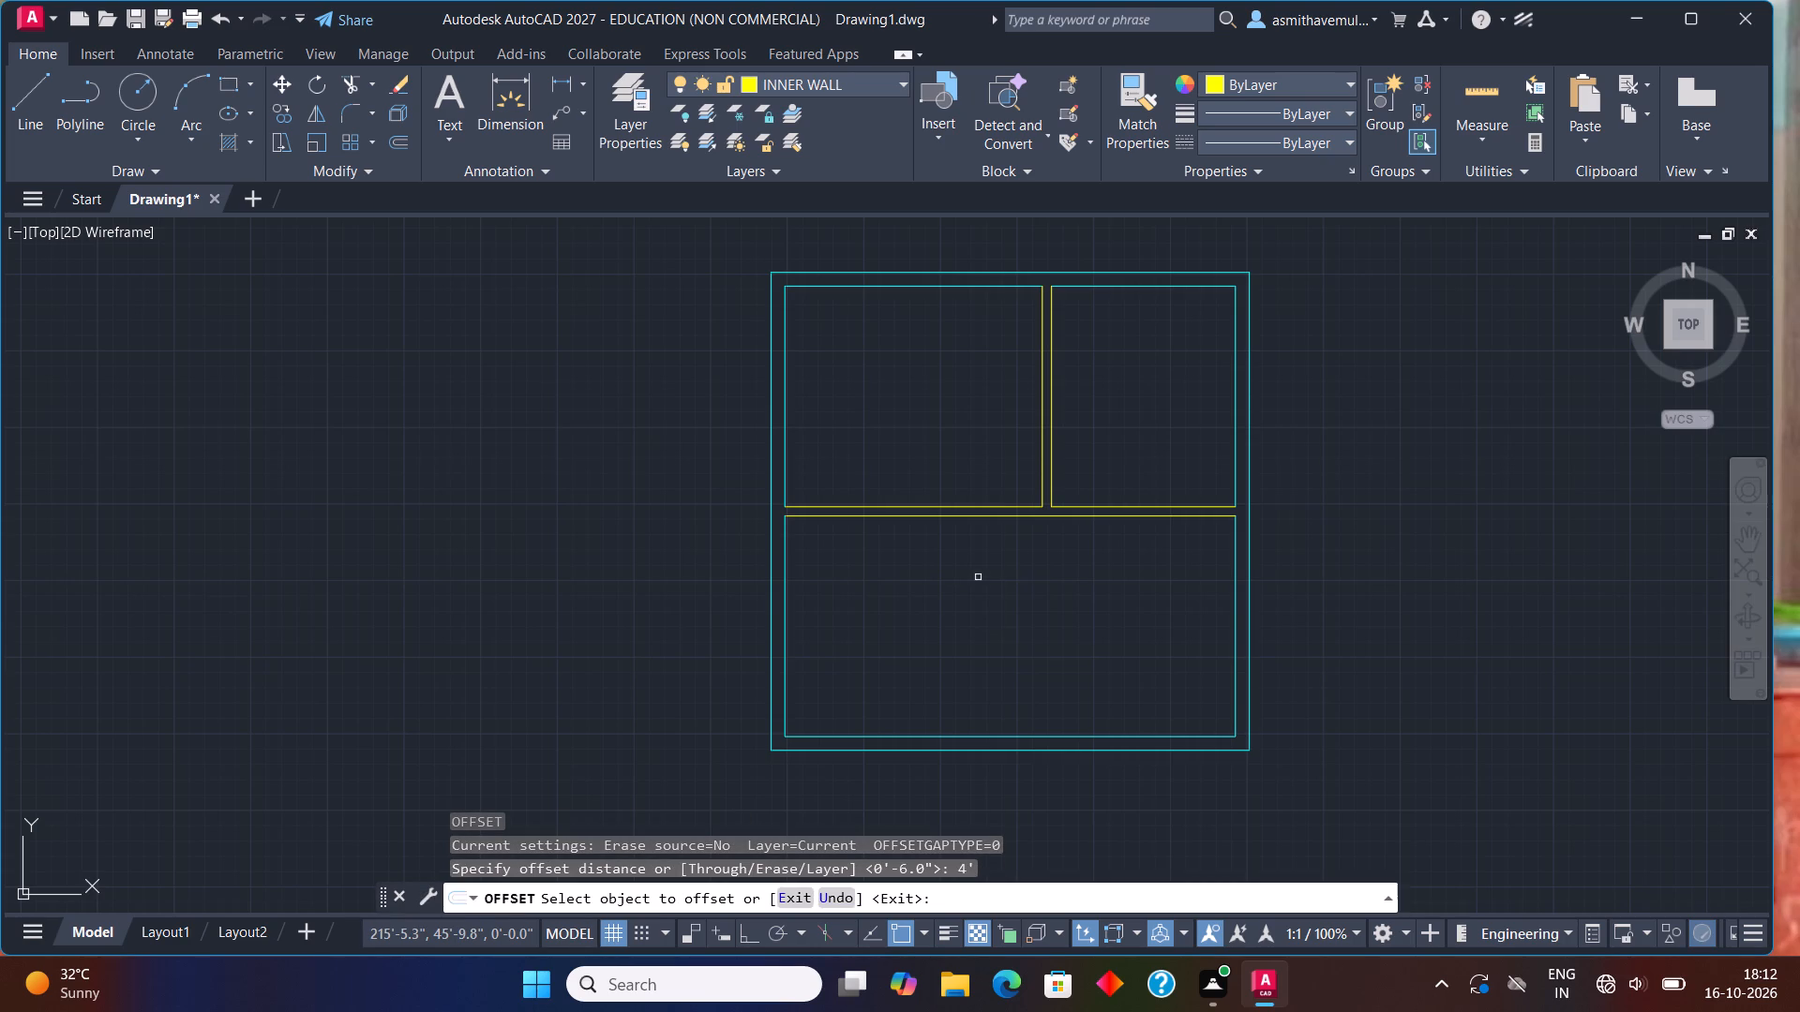
left_click(1009, 517)
left_click(1012, 574)
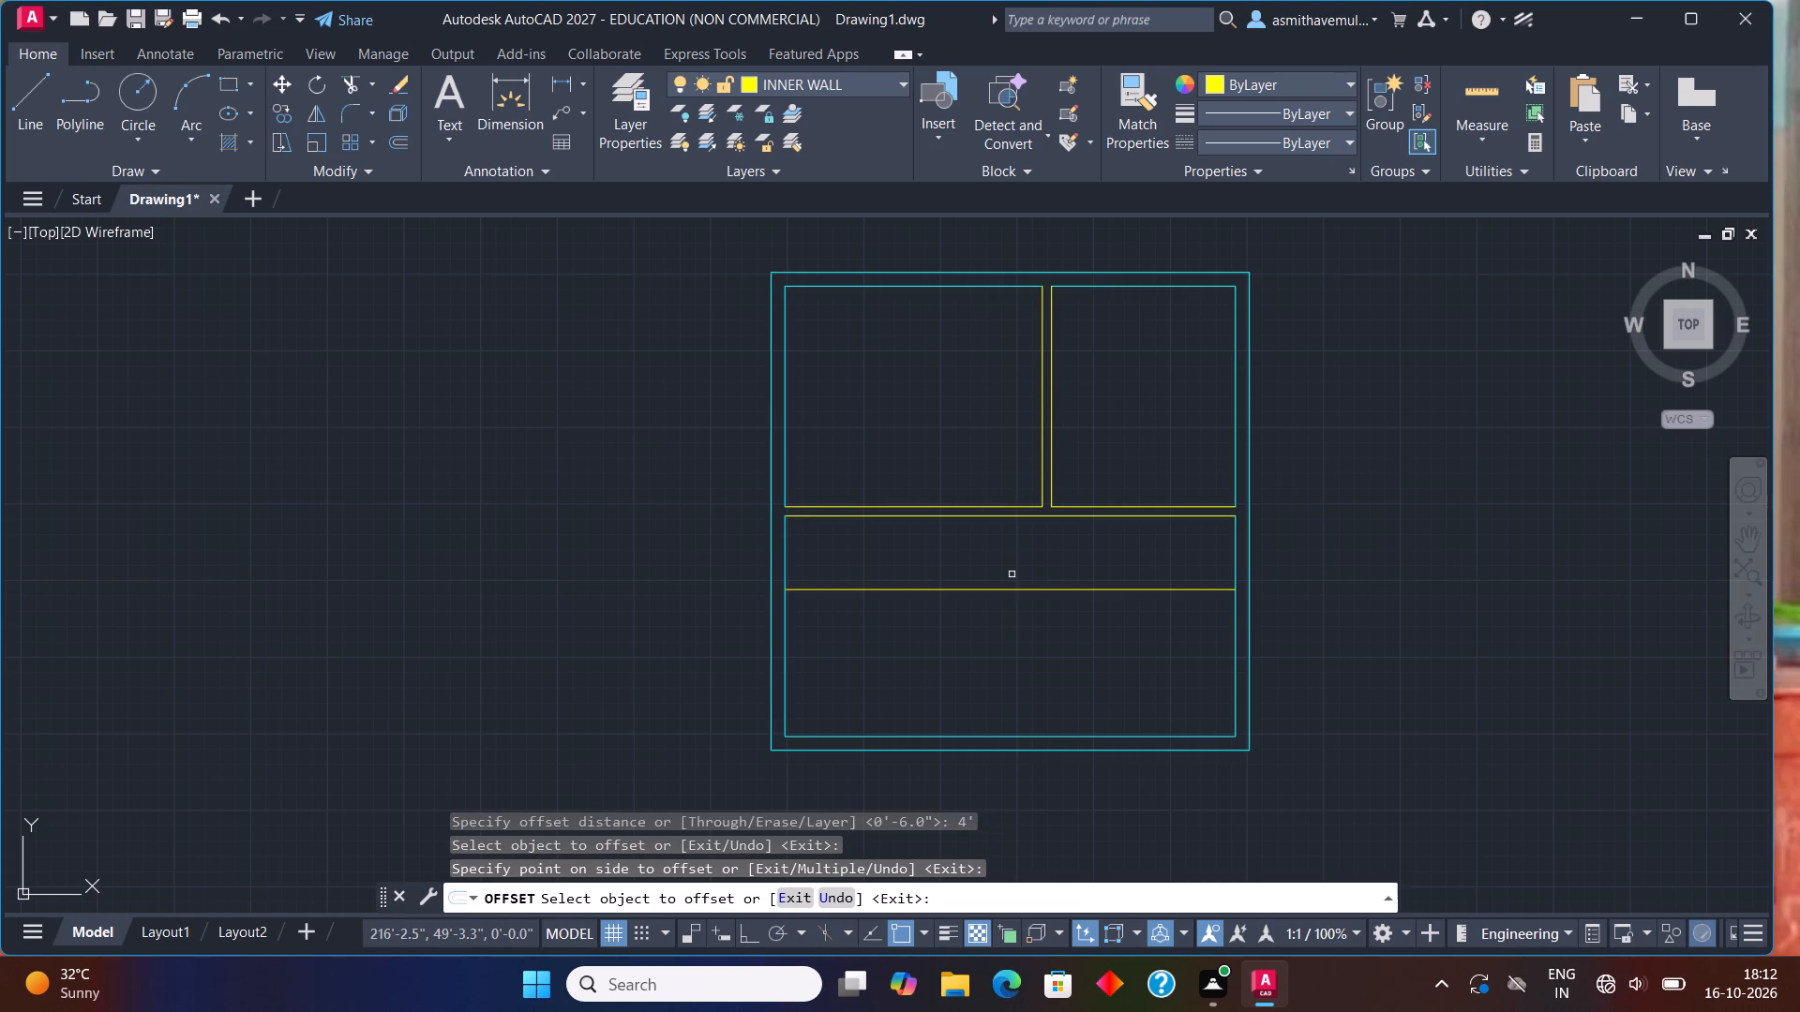
key("Escape")
Offset the second horizontal partition's line 6" downward to give it its thickness.
scroll(1010, 565, "up", 1)
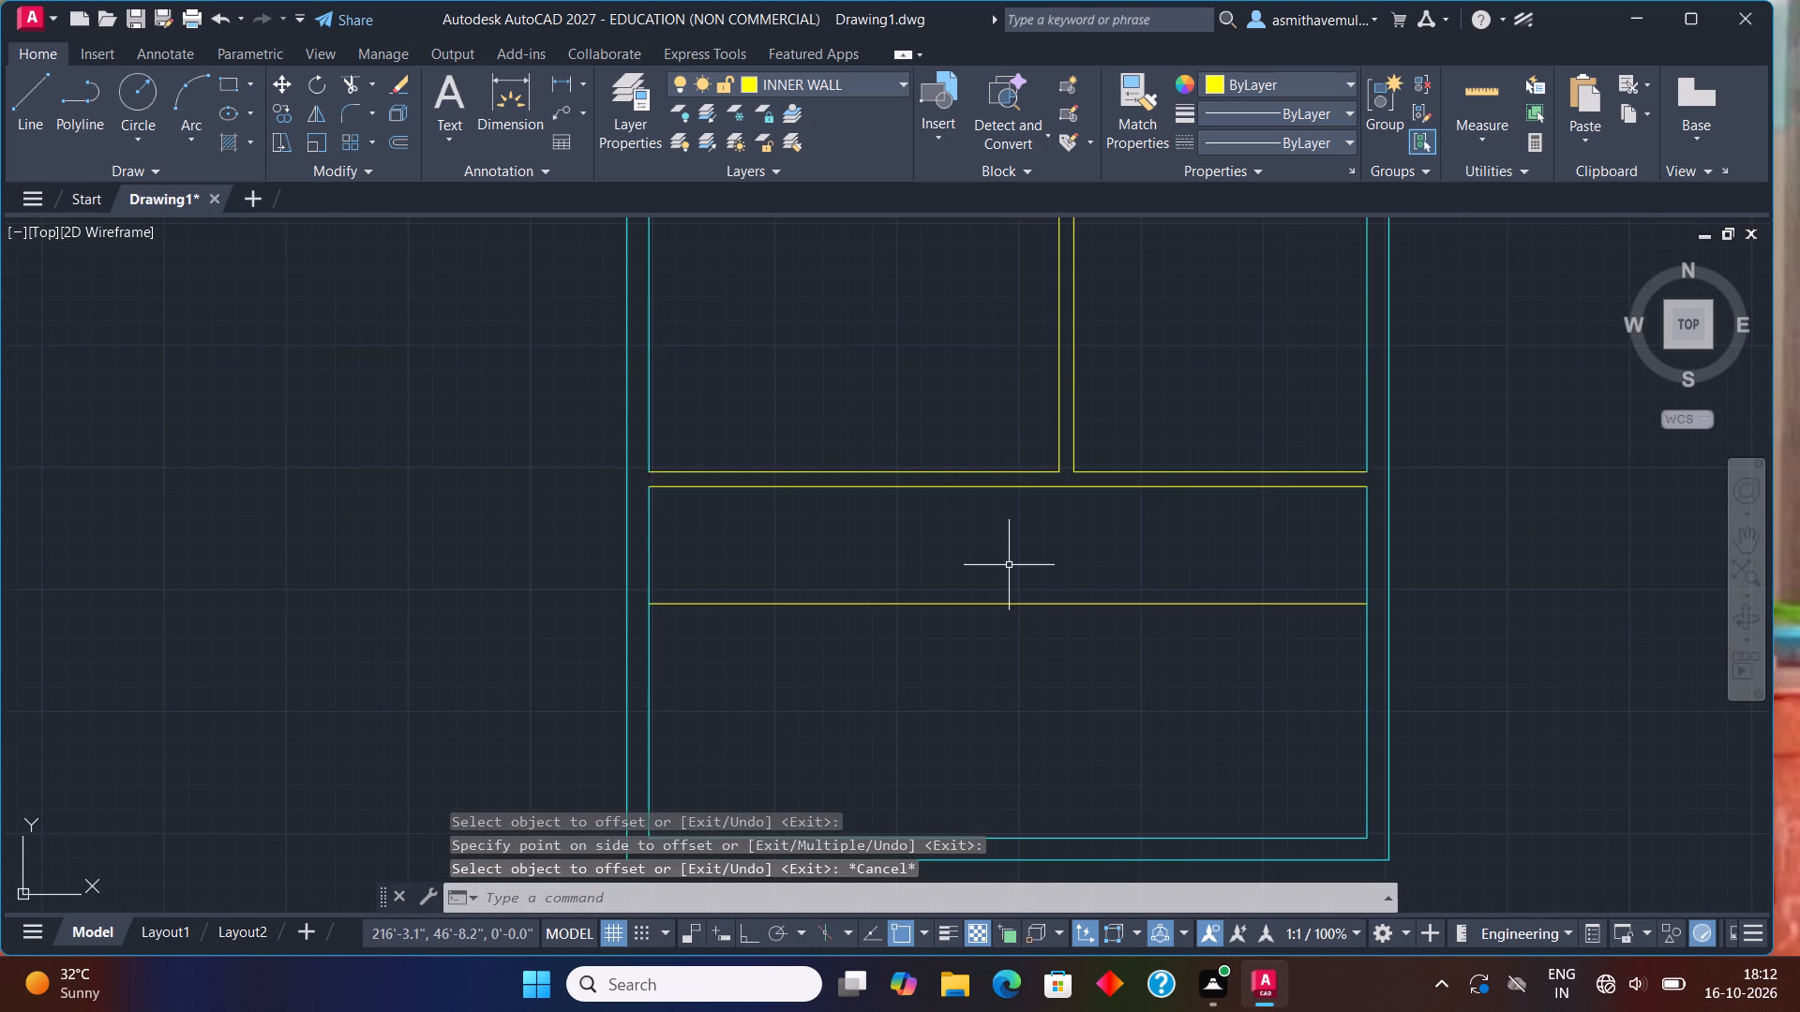
key("o")
key("Return")
type("6\"")
key("Return")
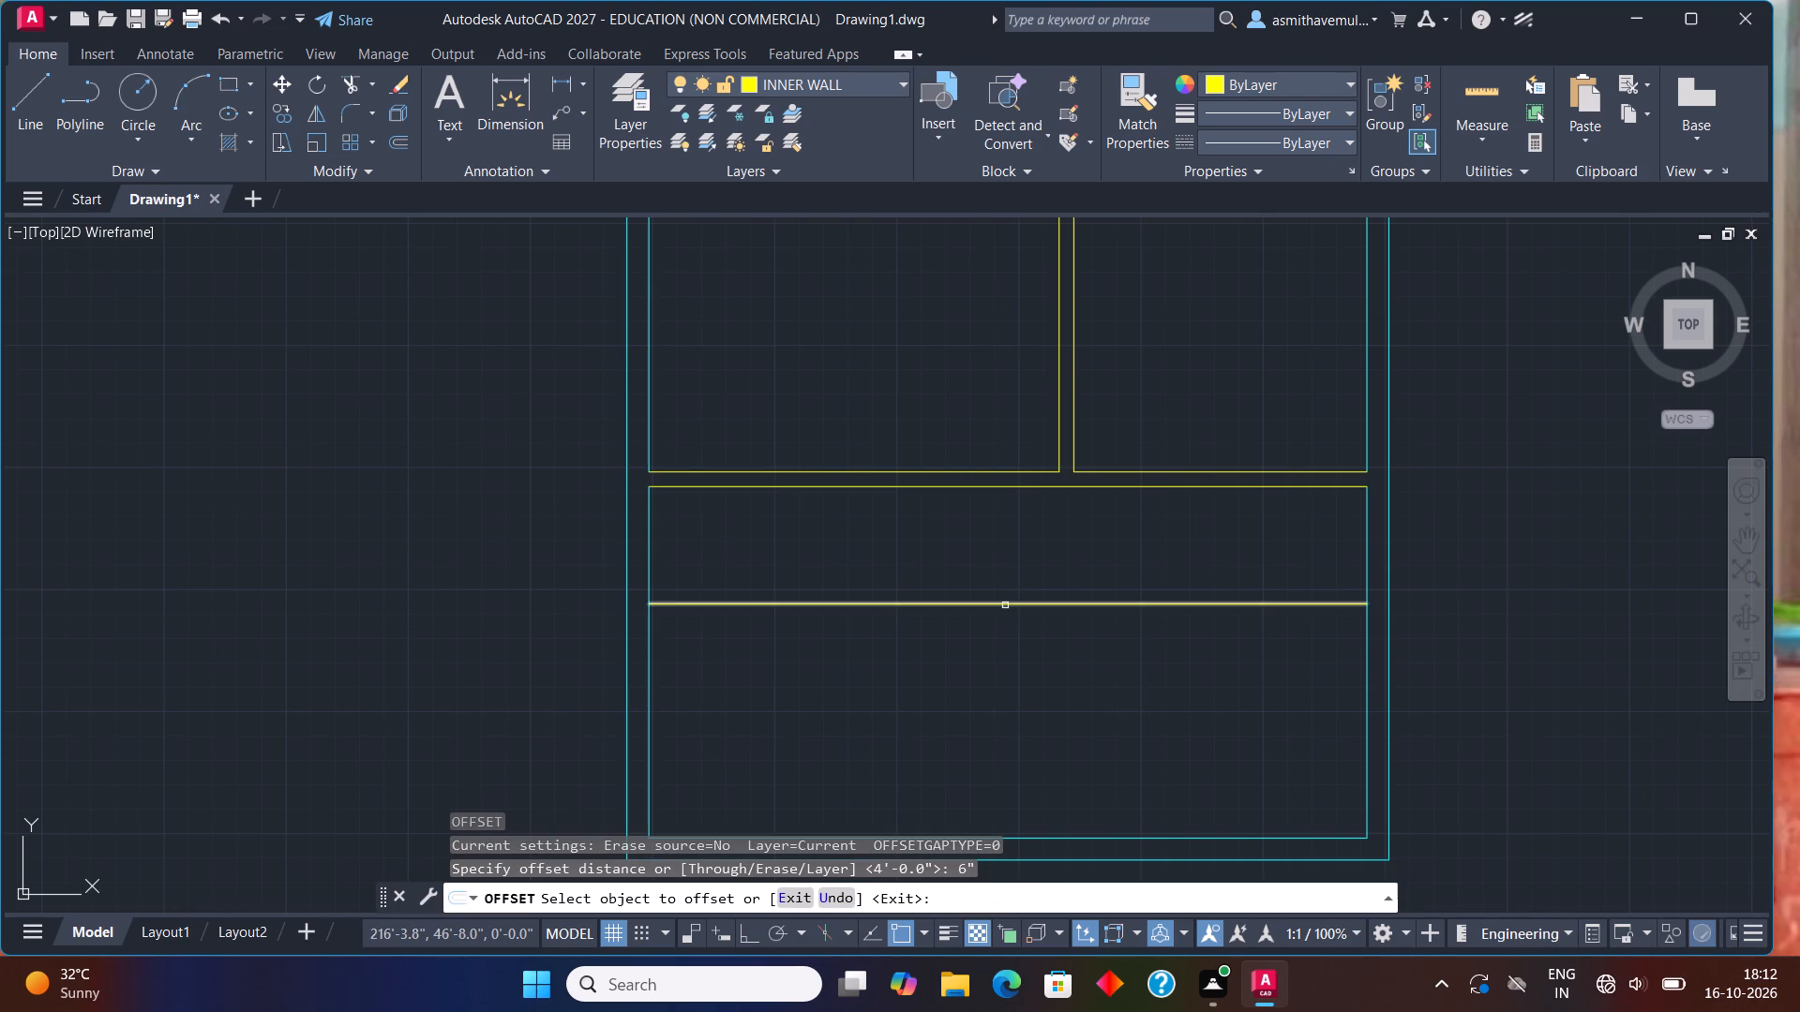
left_click(1005, 603)
left_click(987, 674)
key("Escape")
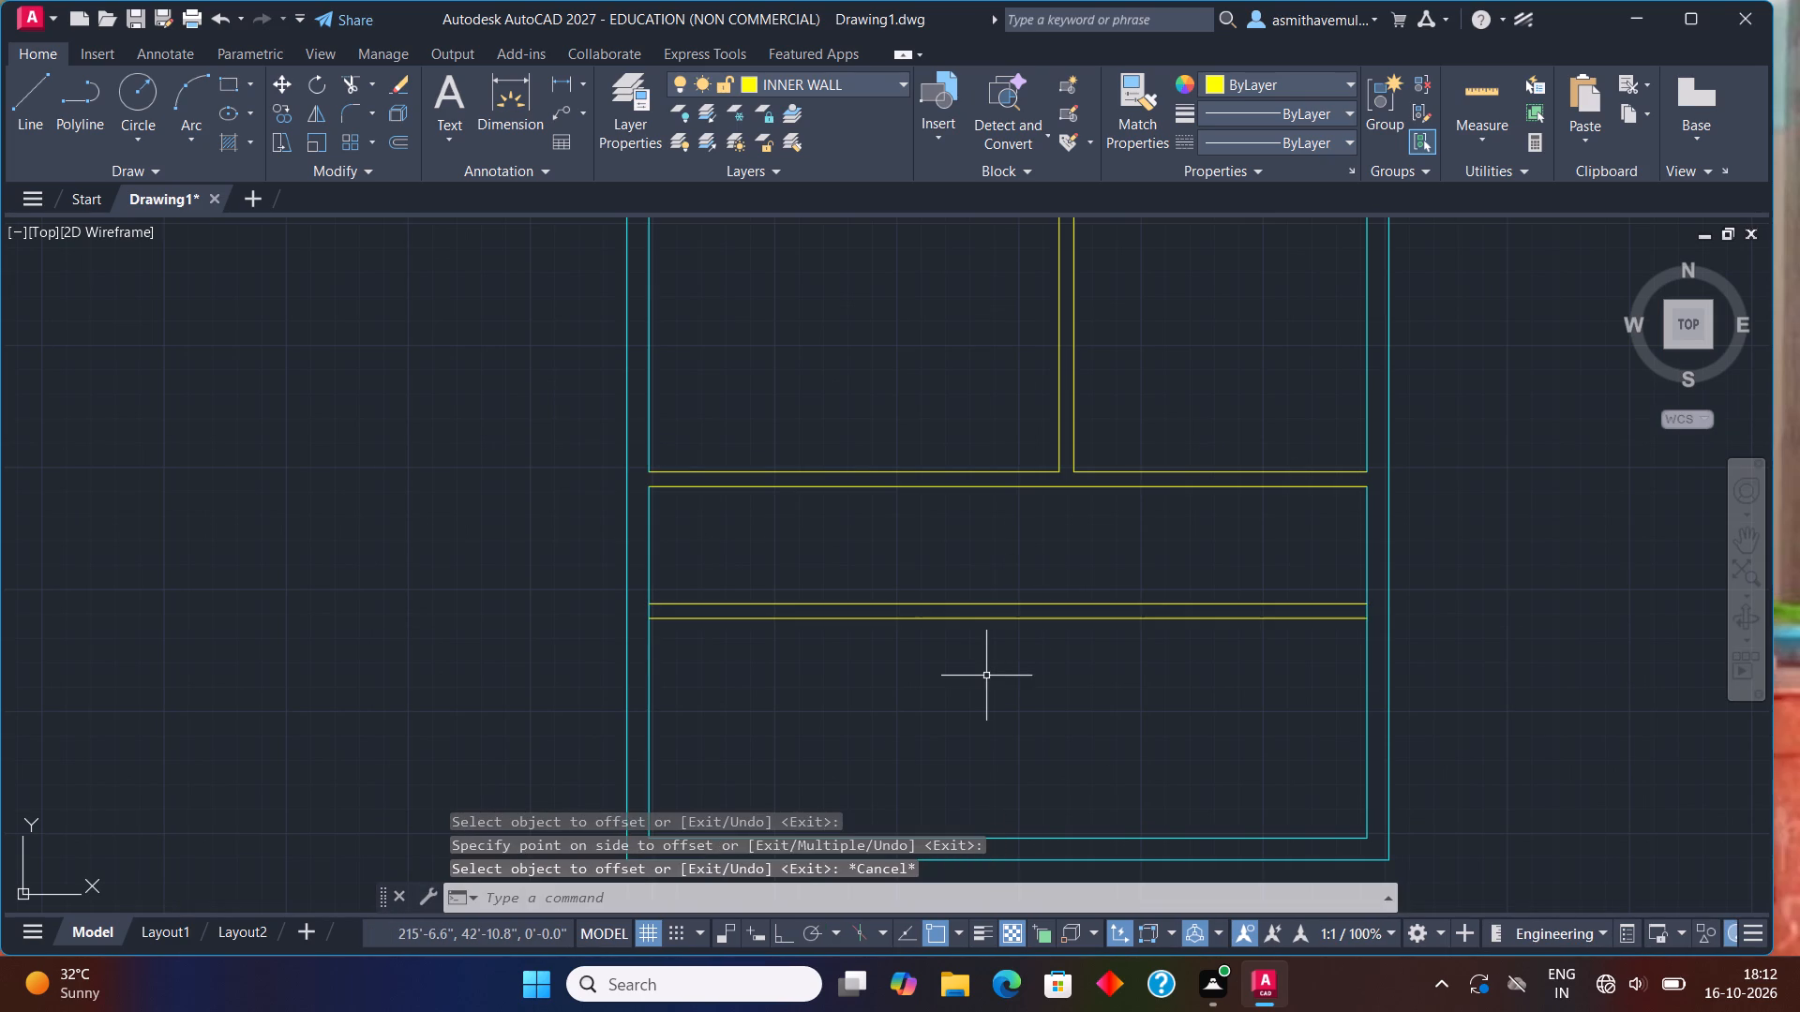
Offset the lower inner face line of the left outer wall 9'6" into the room to start another vertical partition.
key("l")
key("BackSpace")
key("o")
key("Return")
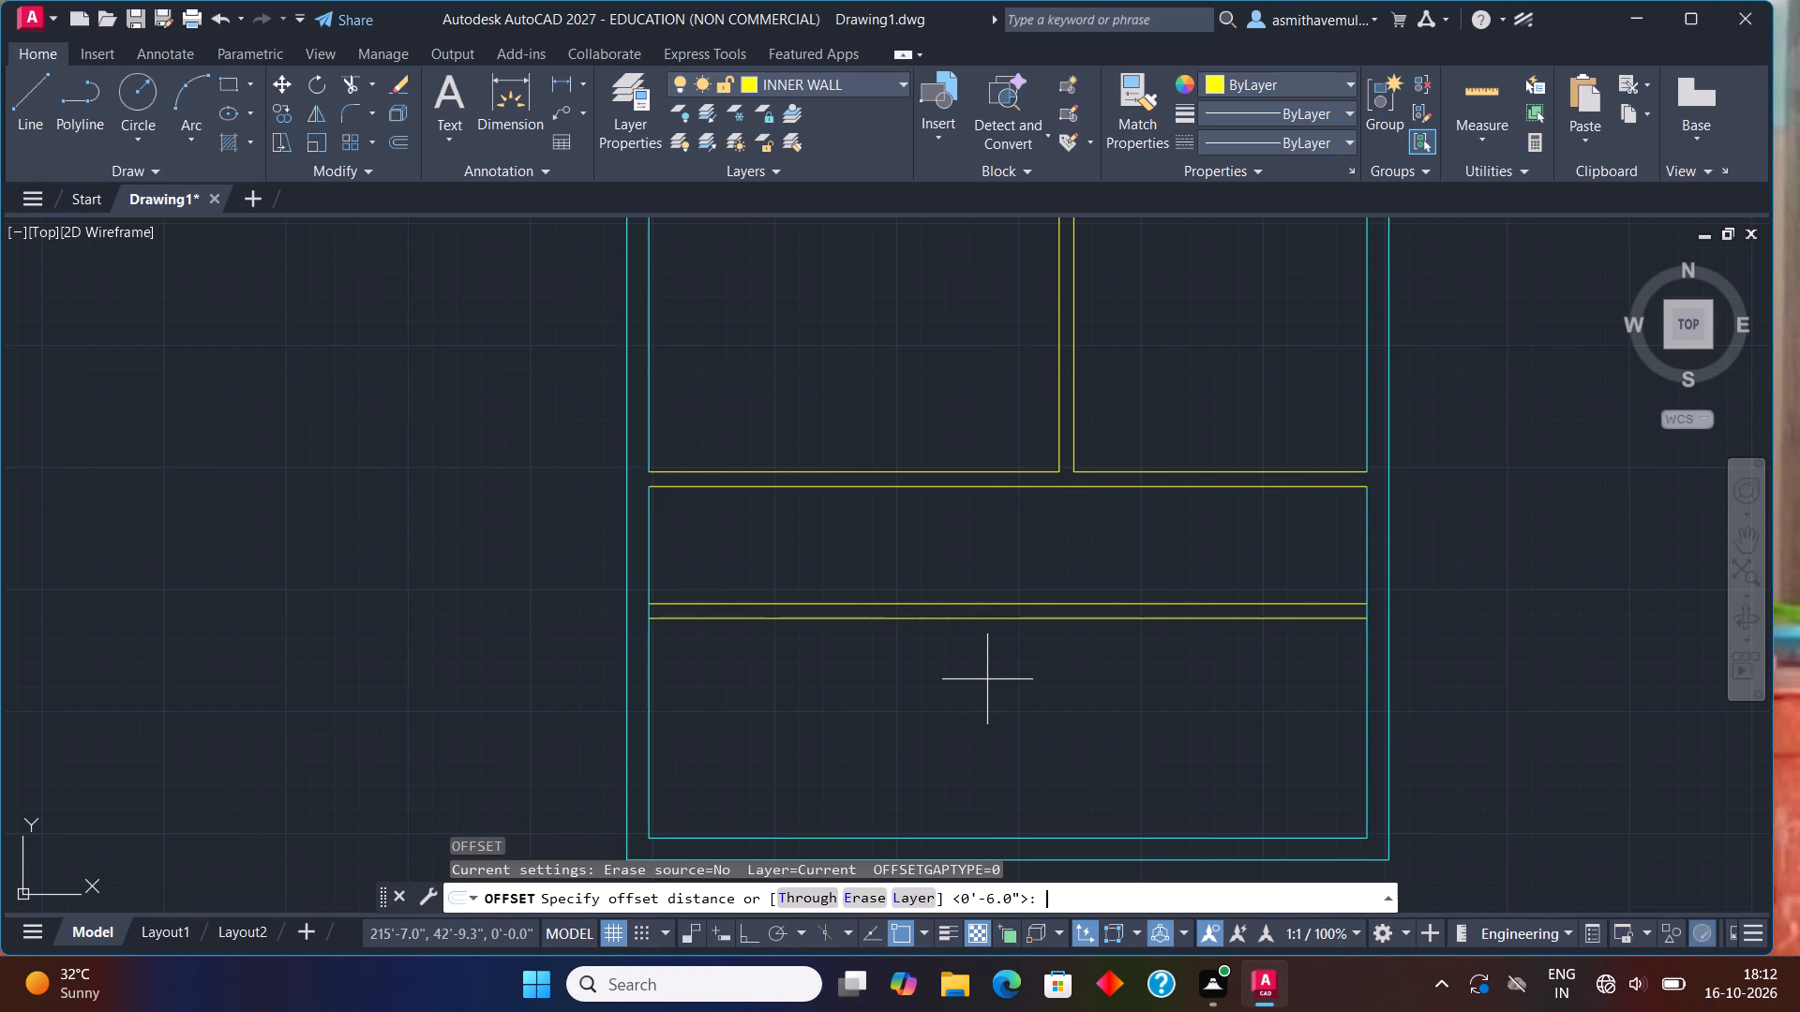
key("9")
type("'6")
key("shift+quotedbl")
key("Return")
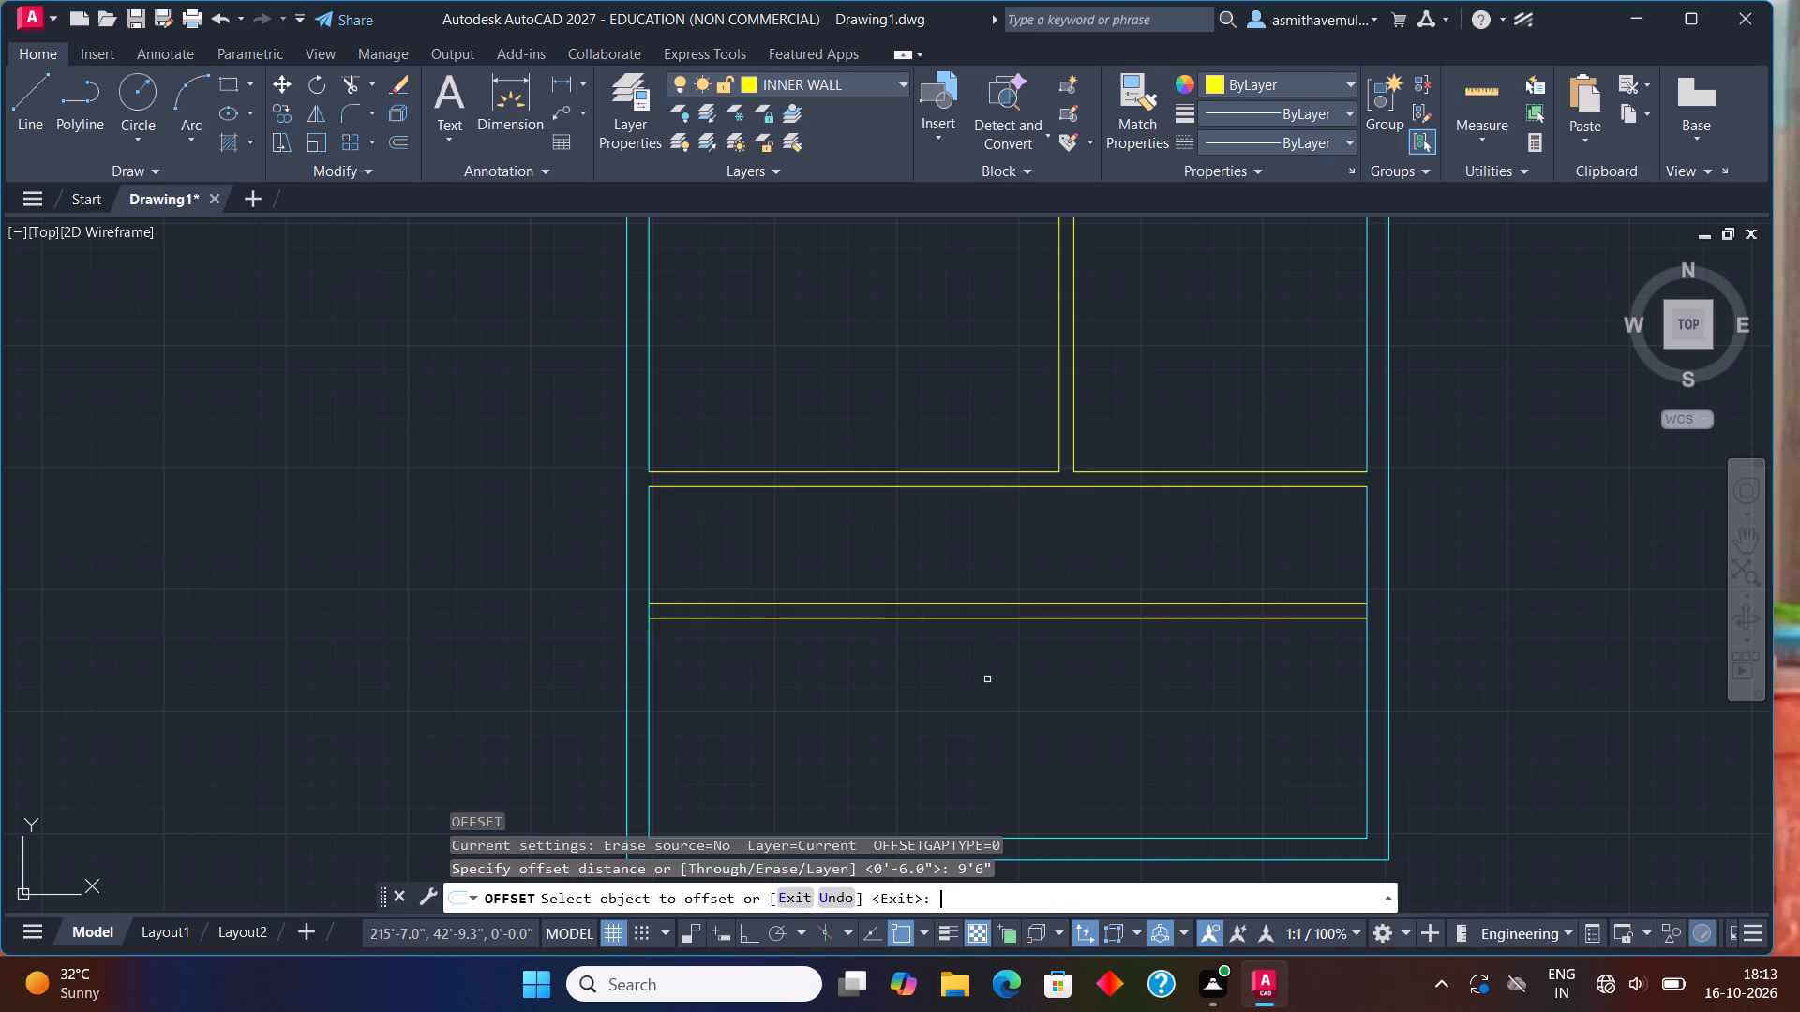
left_click(647, 538)
left_click(759, 528)
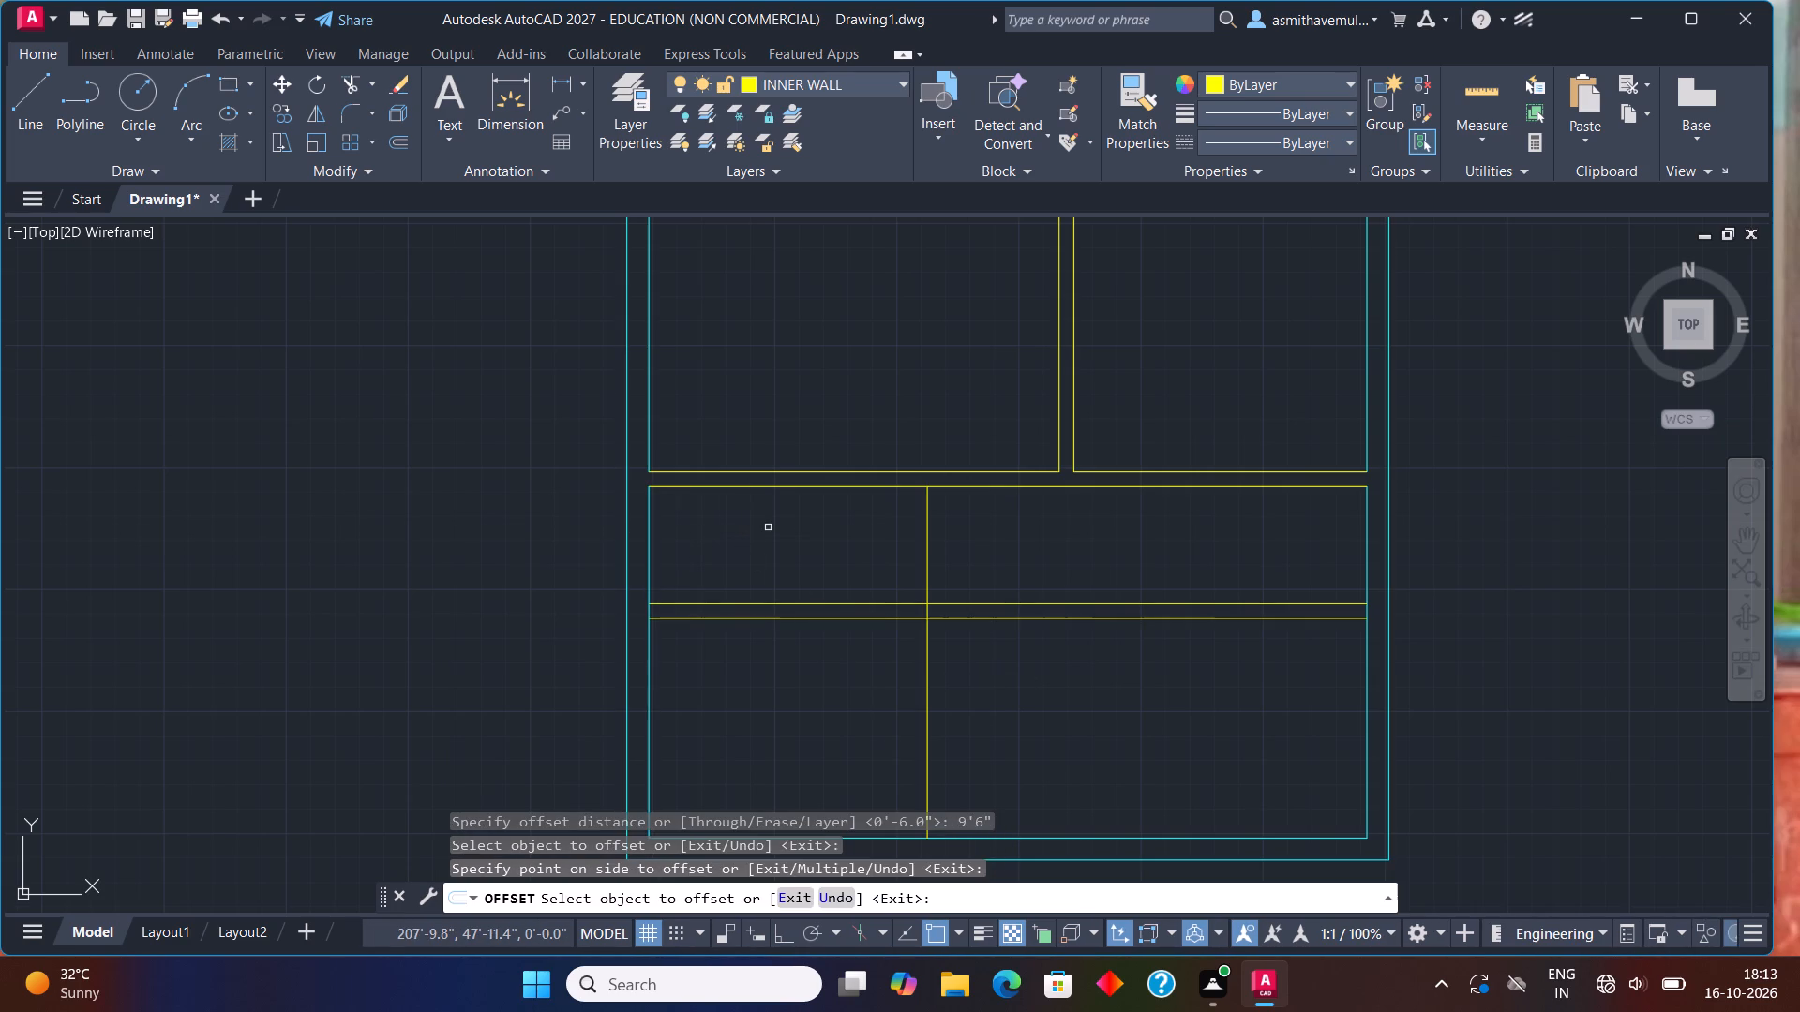
Offset the newest vertical partition line 6" to the right to give that partition its thickness.
key("Escape")
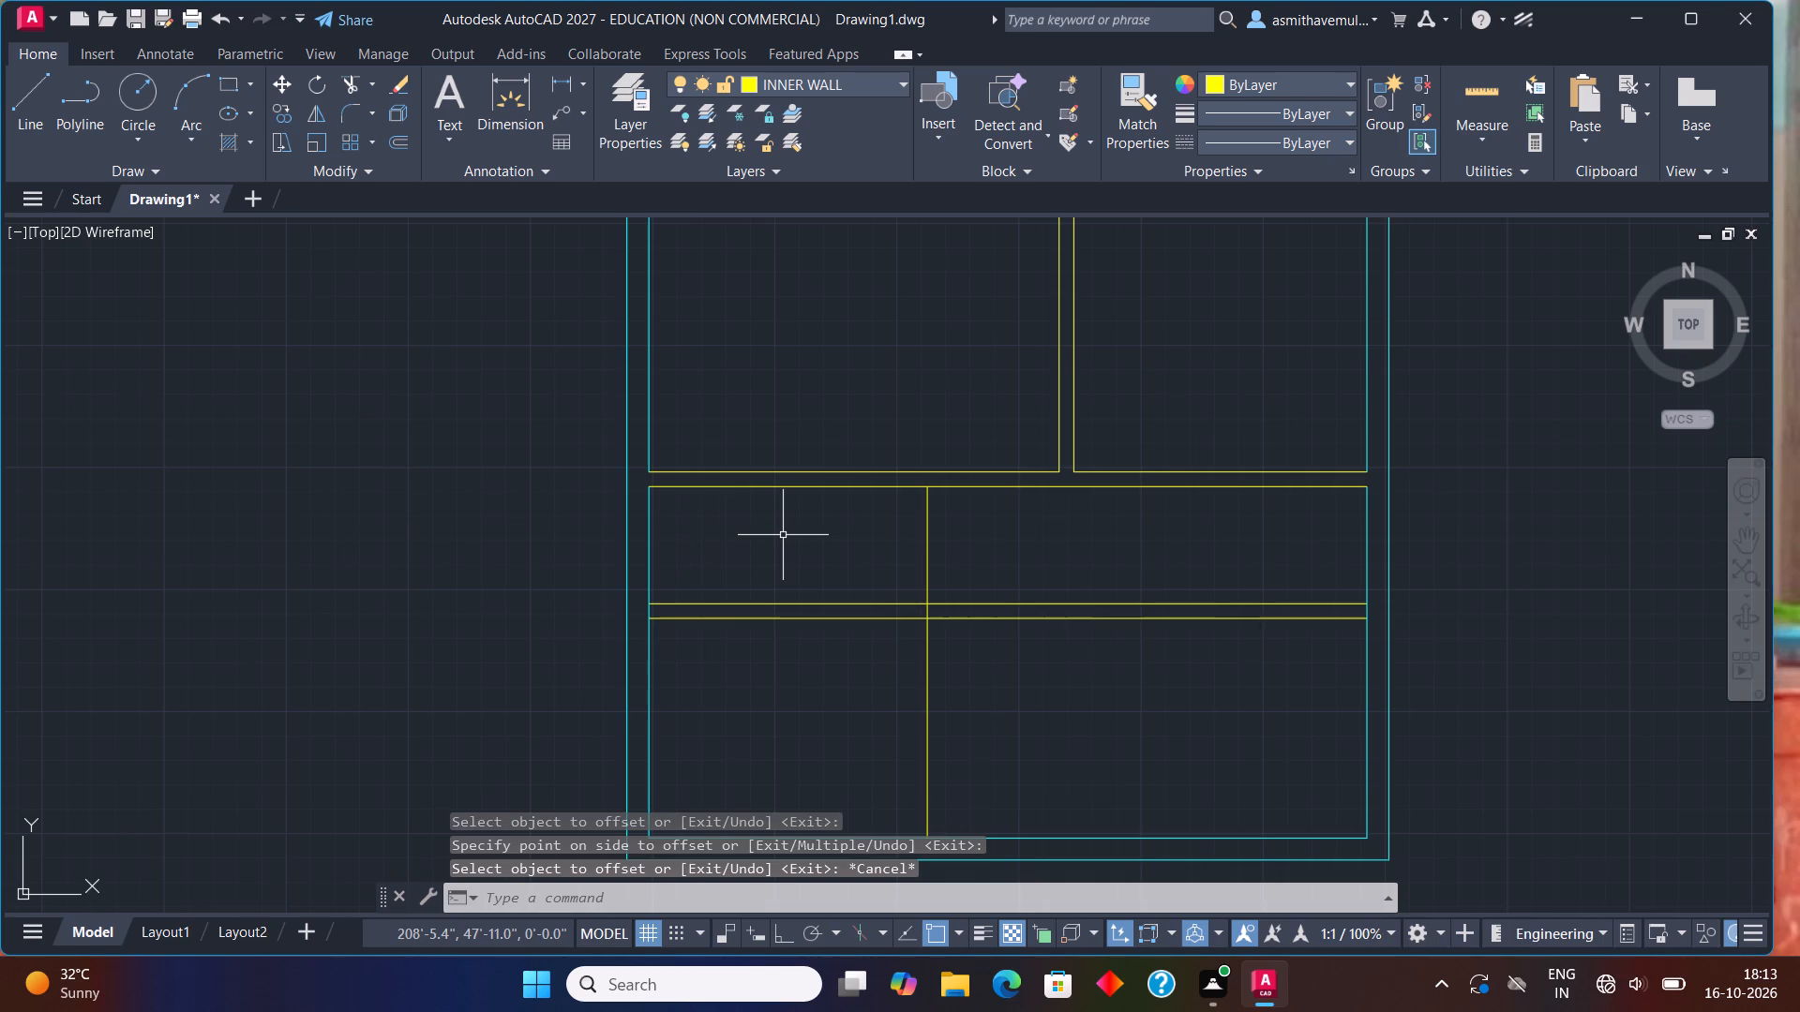
key("o")
key("Return")
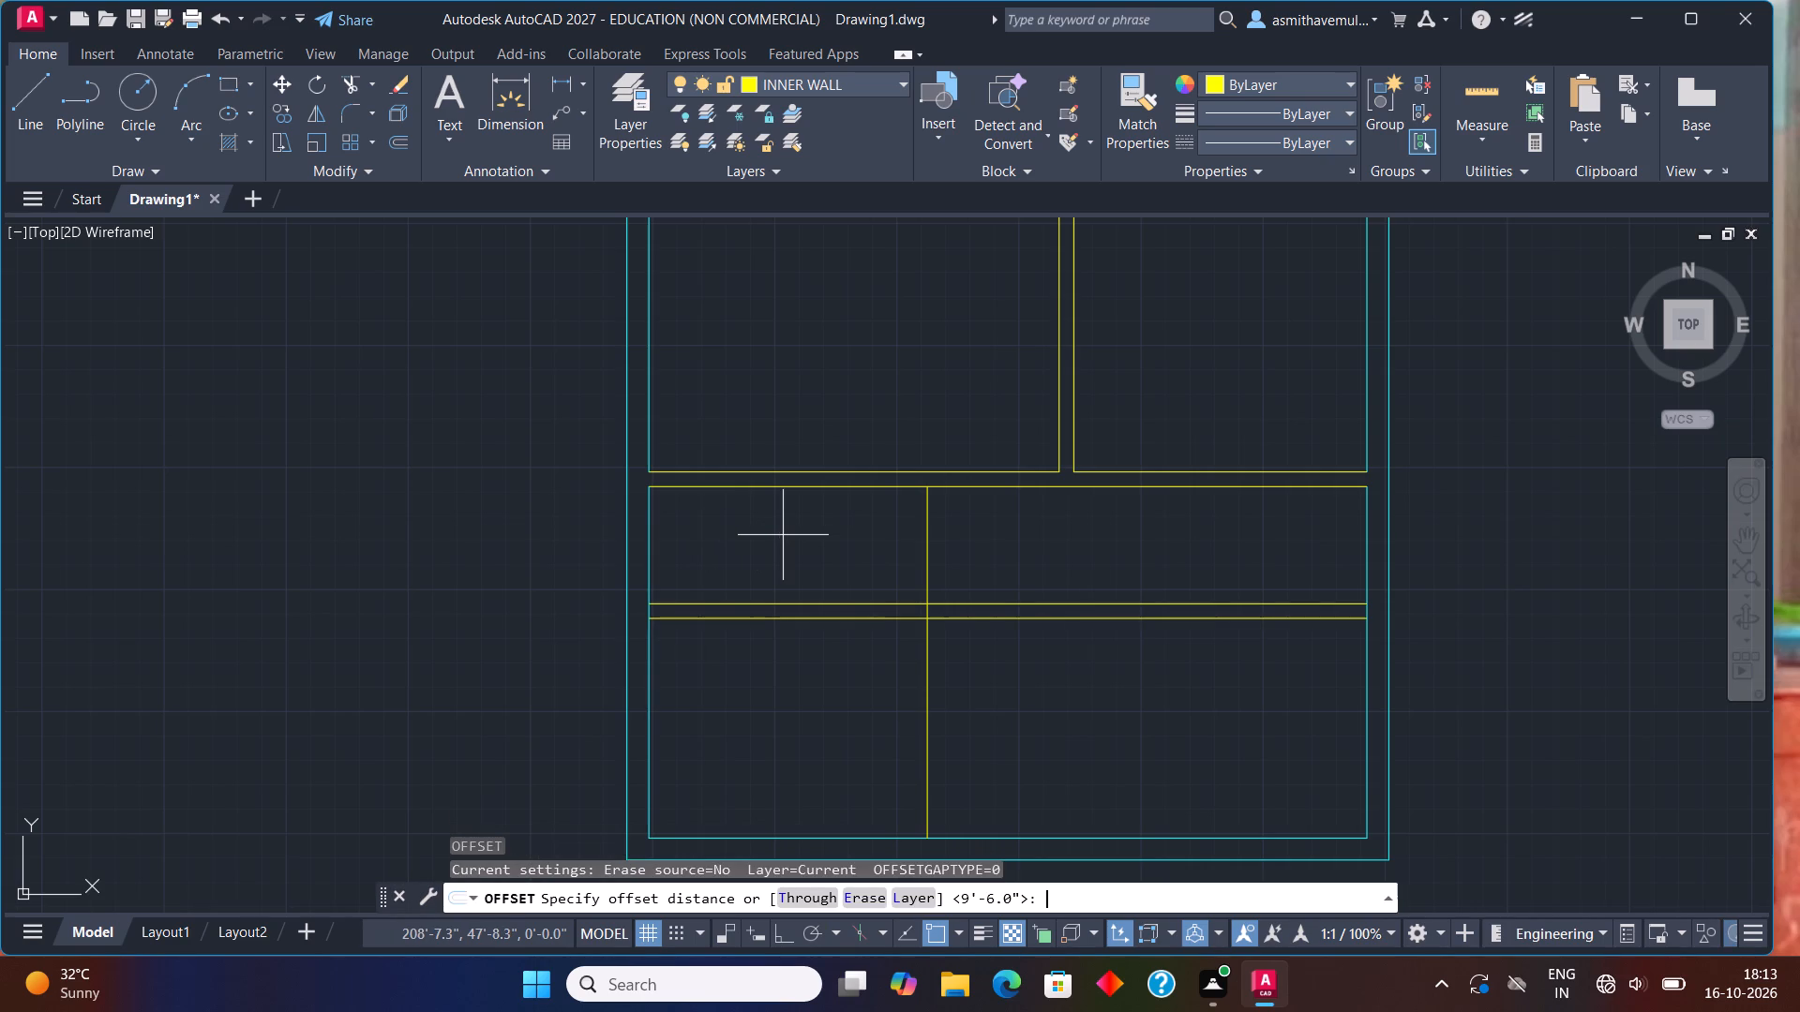
type("6\"")
key("Return")
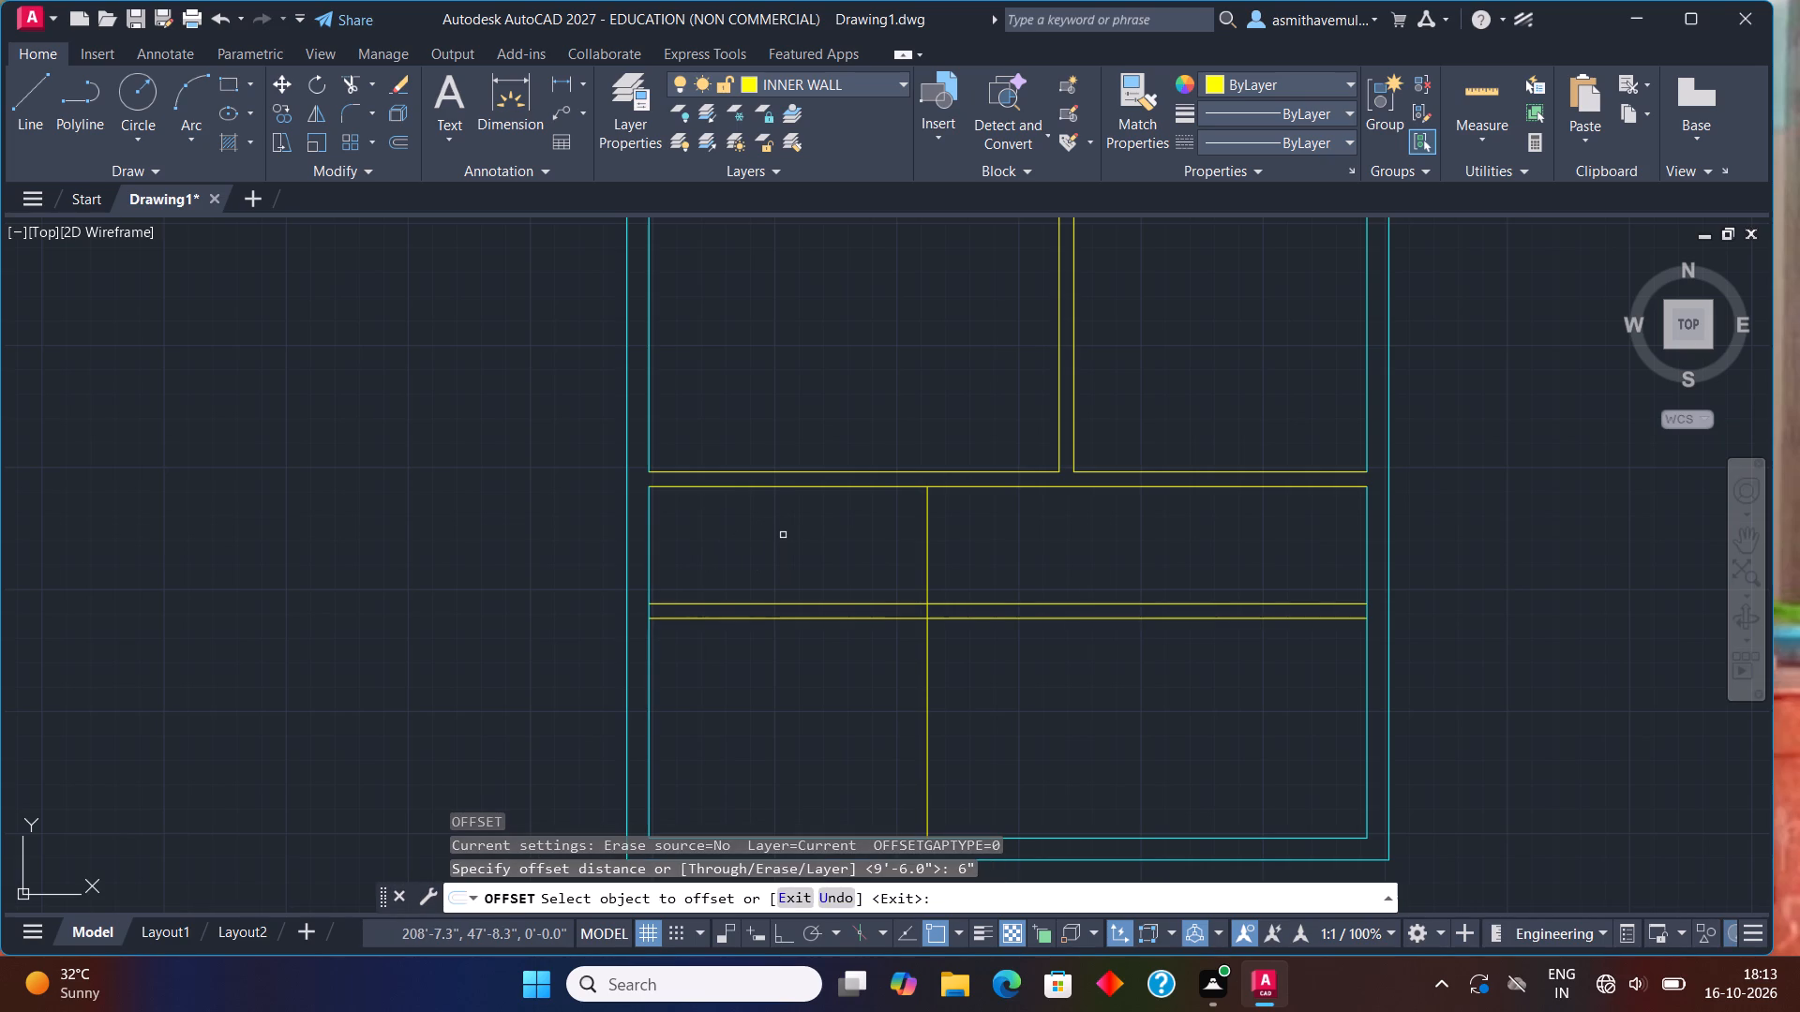
left_click(930, 561)
left_click(983, 545)
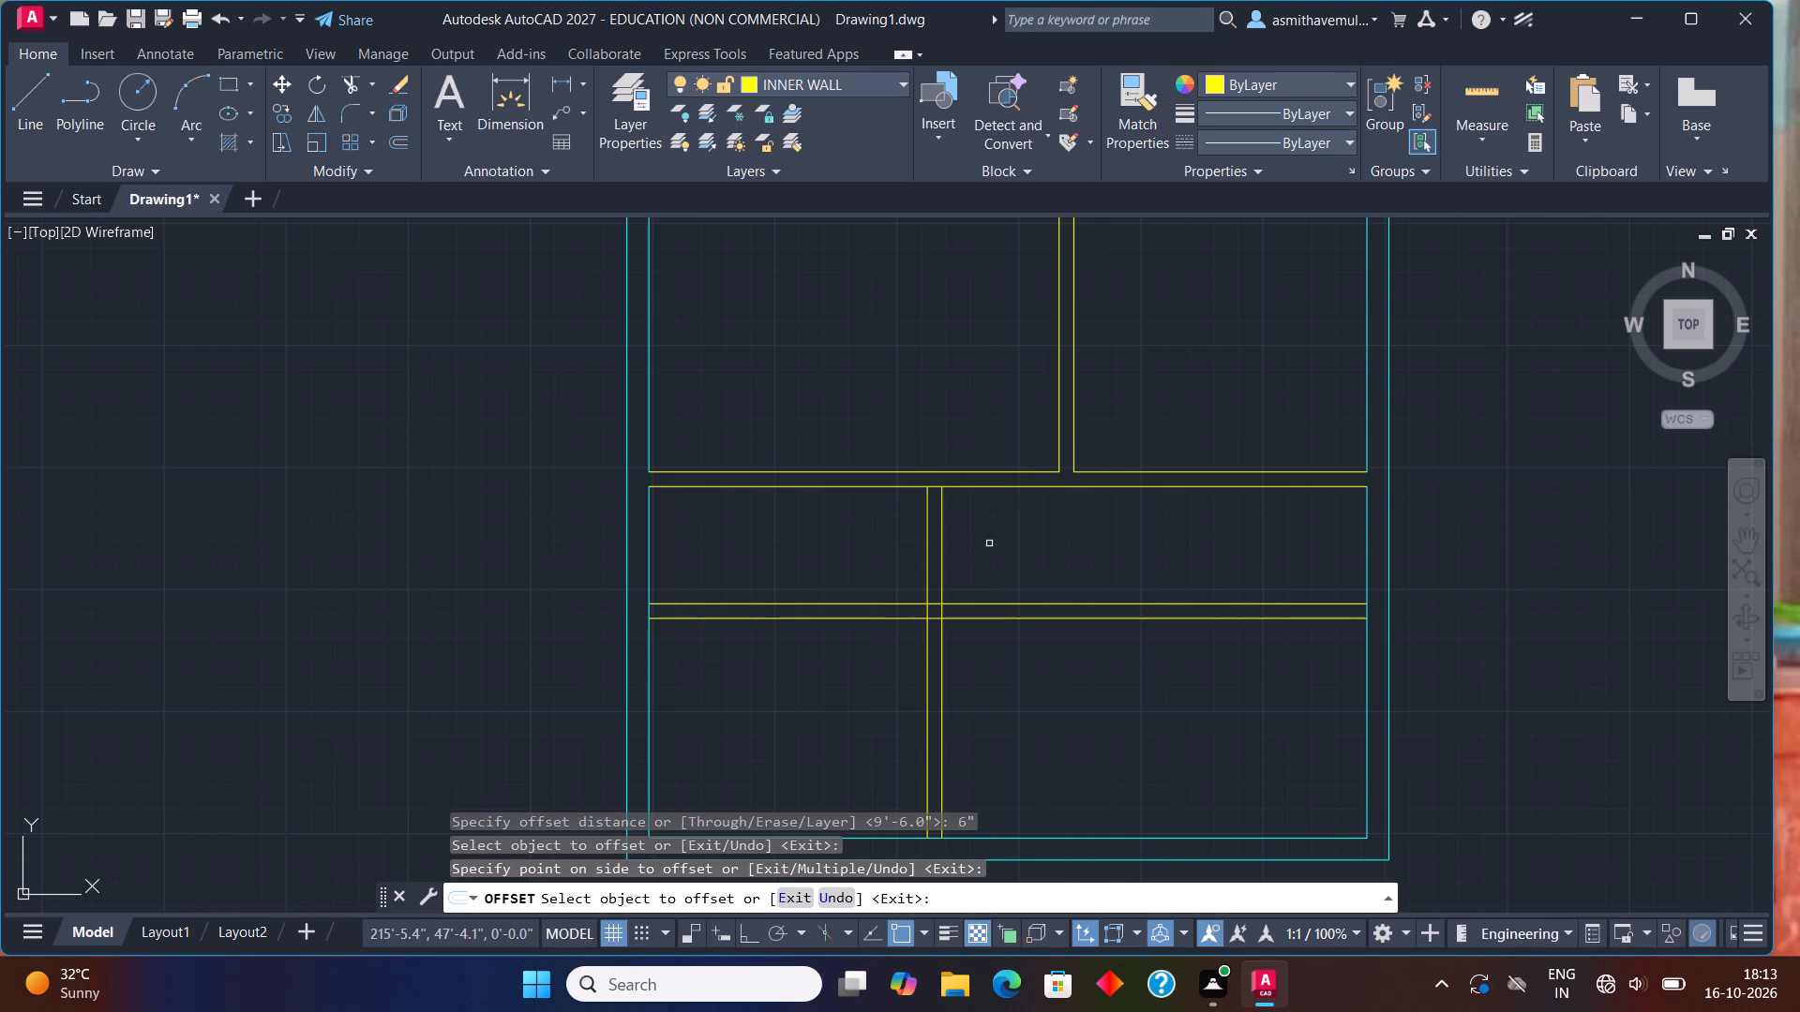
key("Escape")
Offset the lower inner face line of the right outer wall 7' into the room to start a third vertical partition.
key("o")
key("Return")
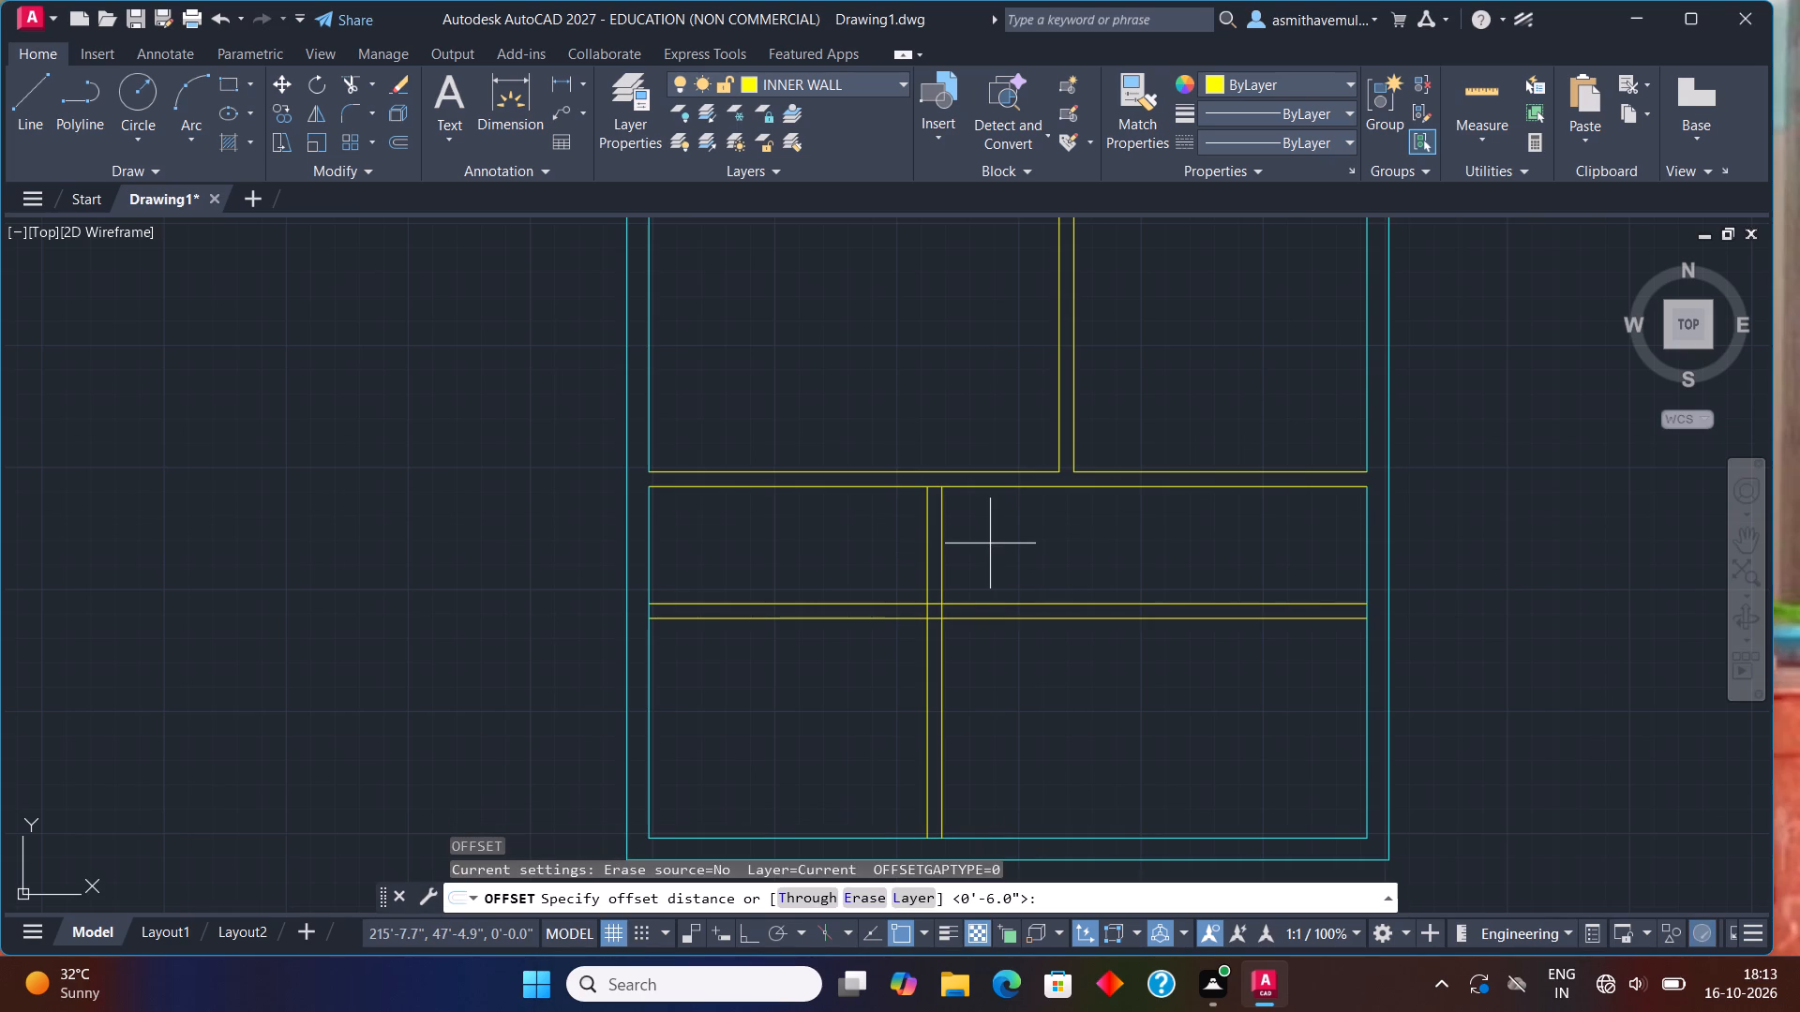
type("7'")
key("Return")
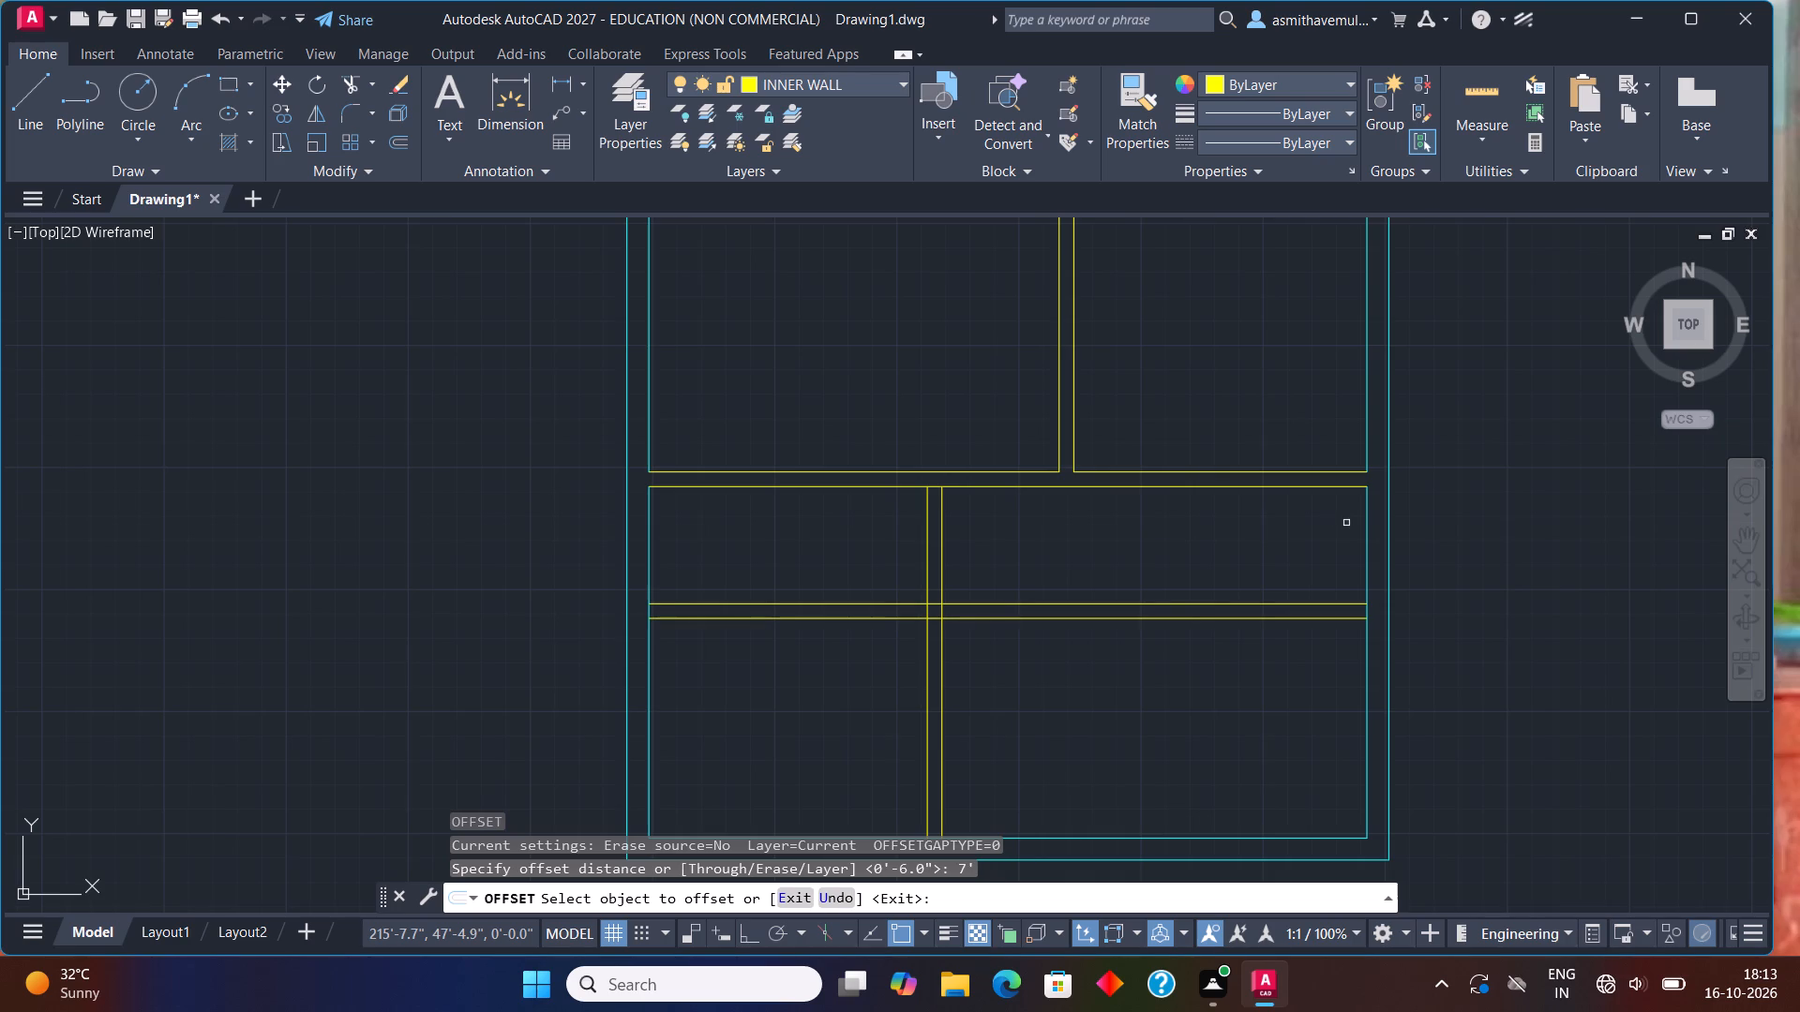
left_click(1370, 536)
left_click(1310, 550)
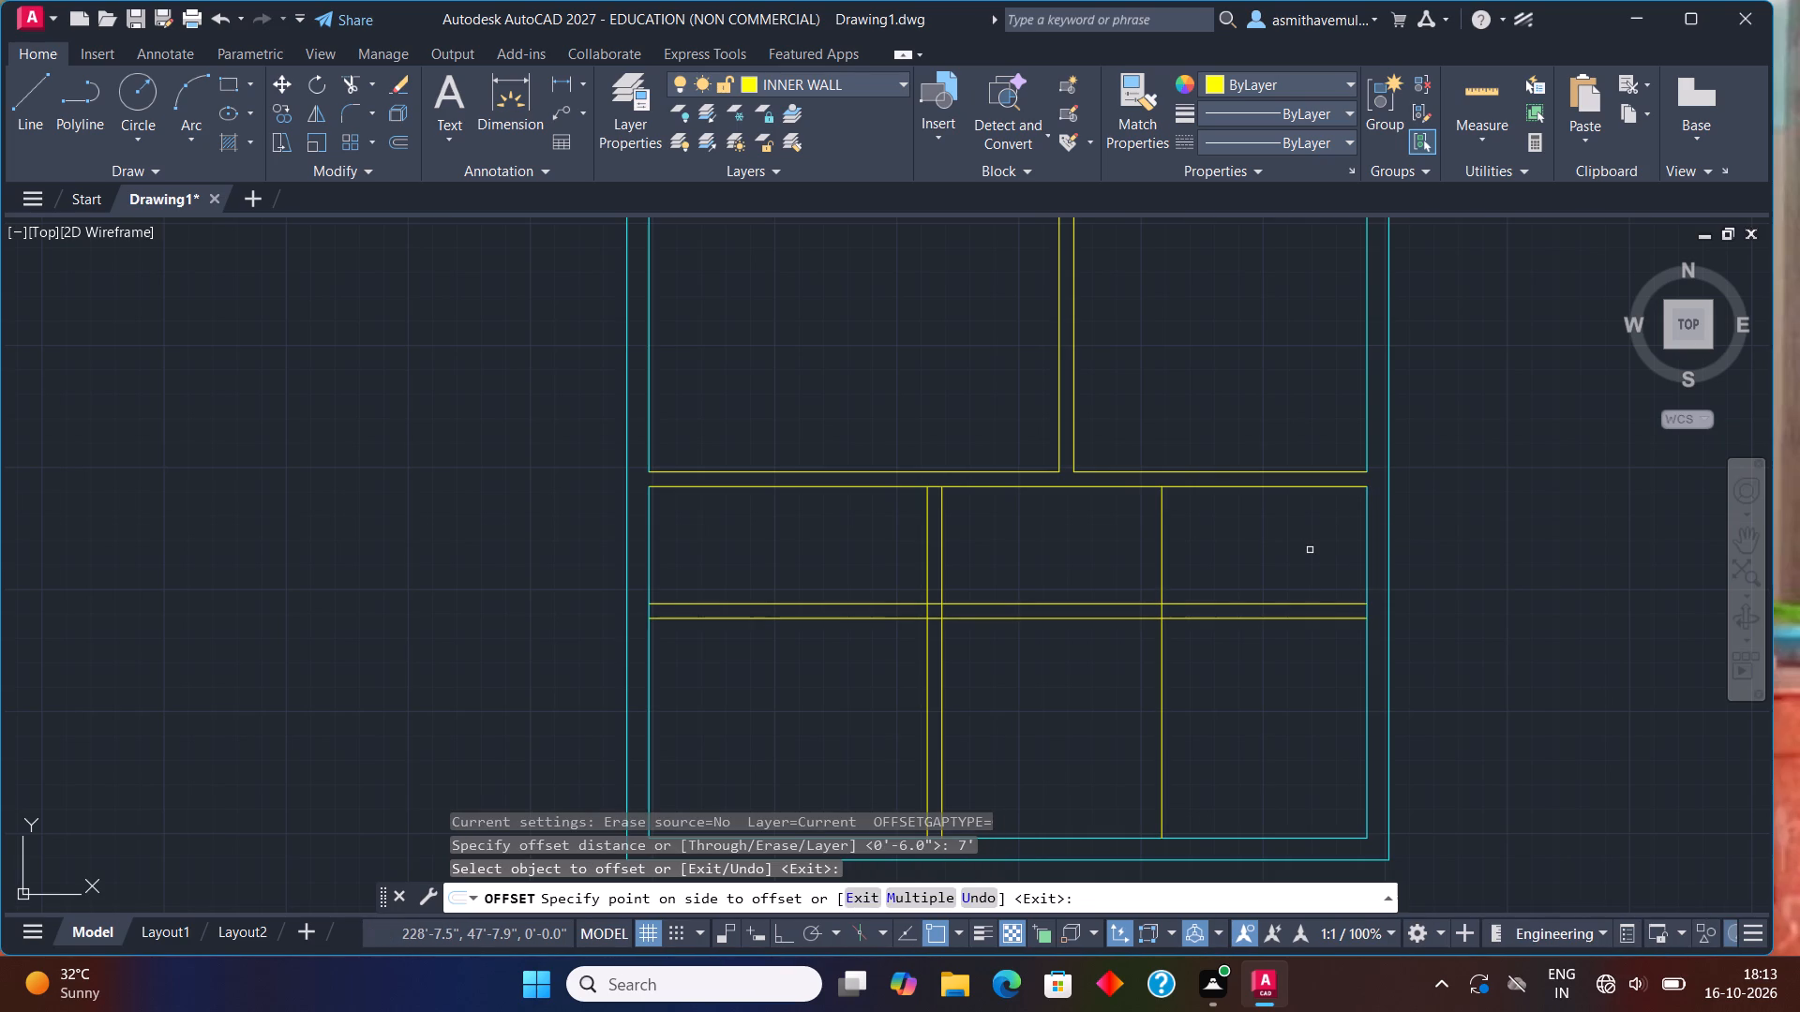
key("Escape")
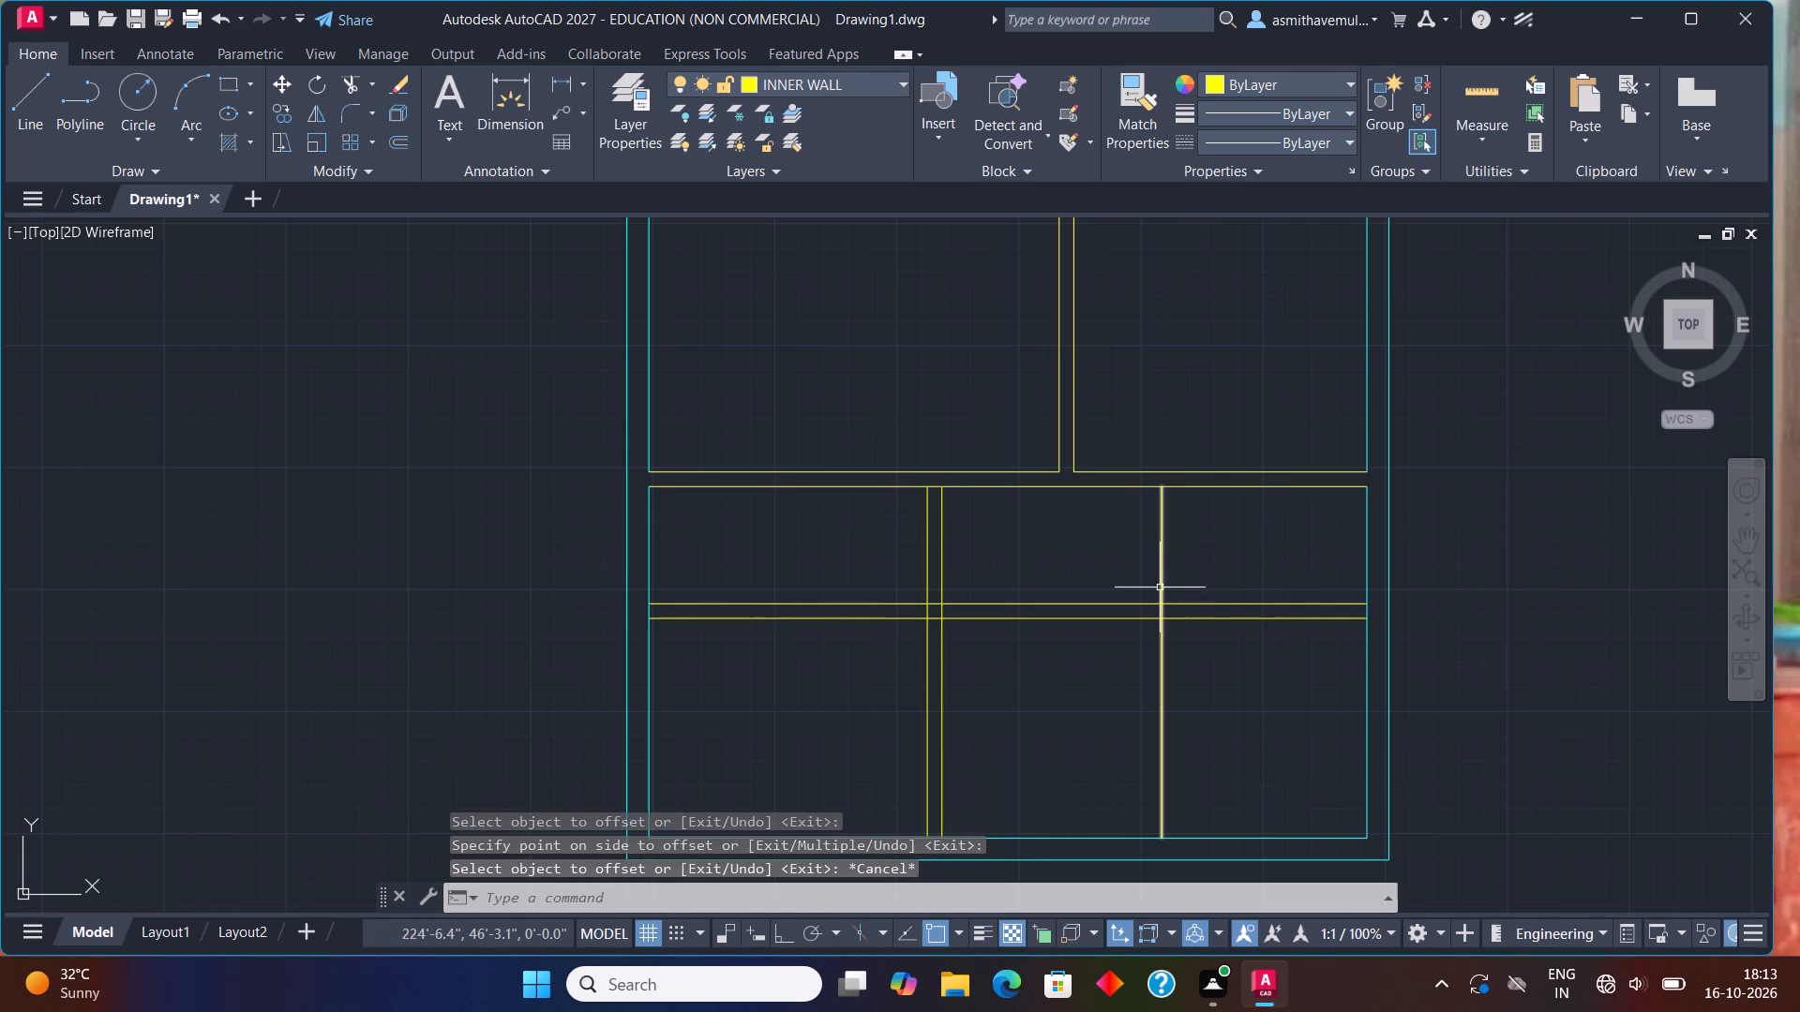
Offset the third vertical partition's line 6" toward the right outer wall to give it its thickness.
scroll(1159, 588, "up", 2)
middle_click_drag(1102, 548, 1094, 572)
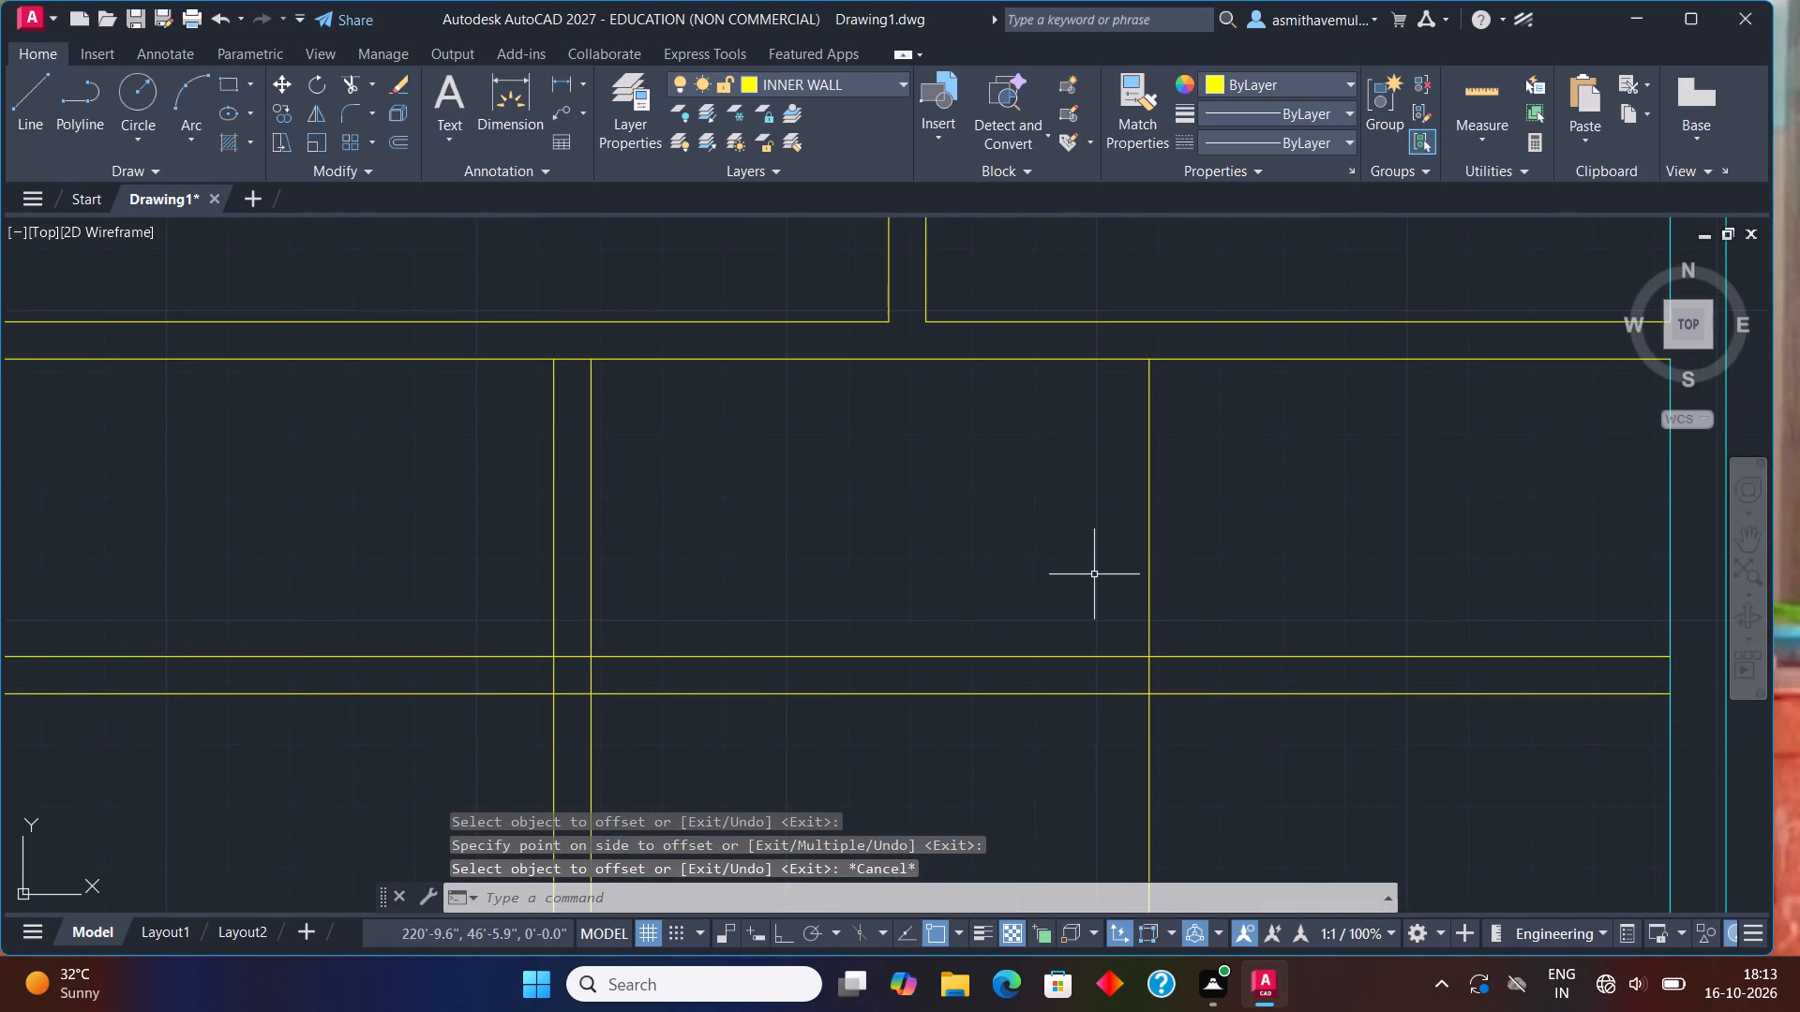
key("o")
key("Return")
type("6\"")
key("Return")
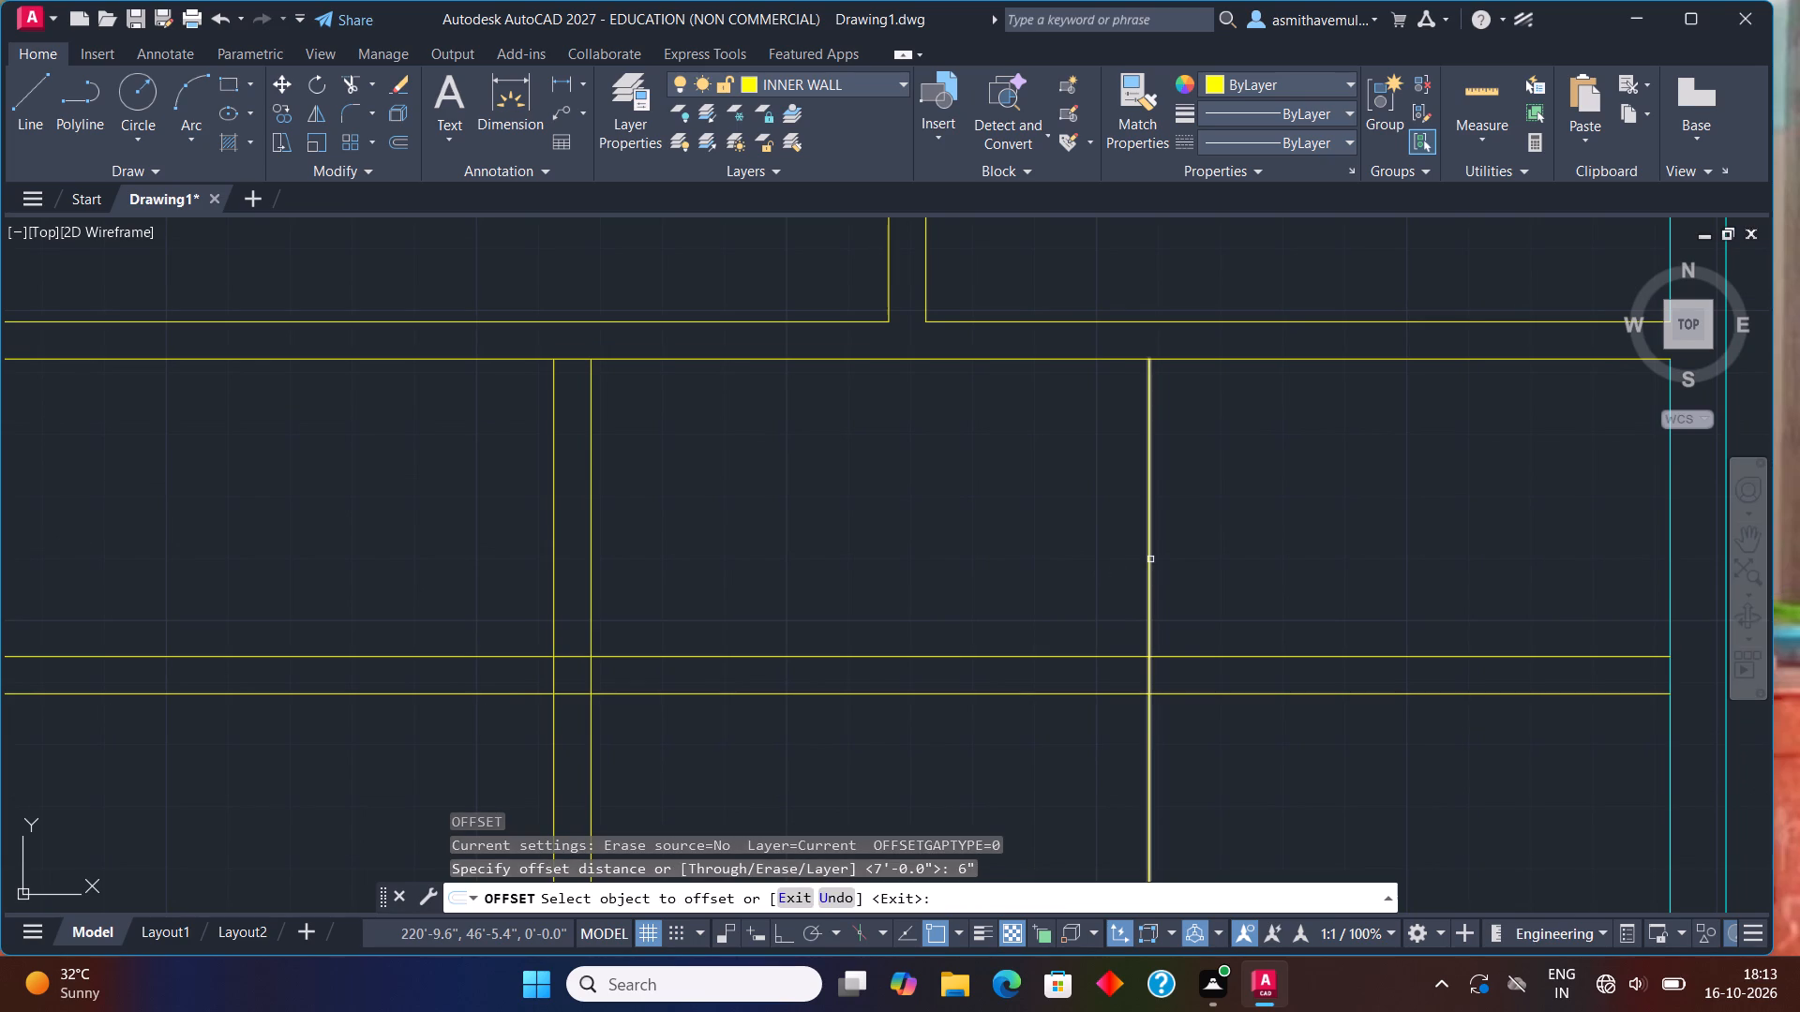
left_click(1152, 558)
left_click(1205, 533)
key("Escape")
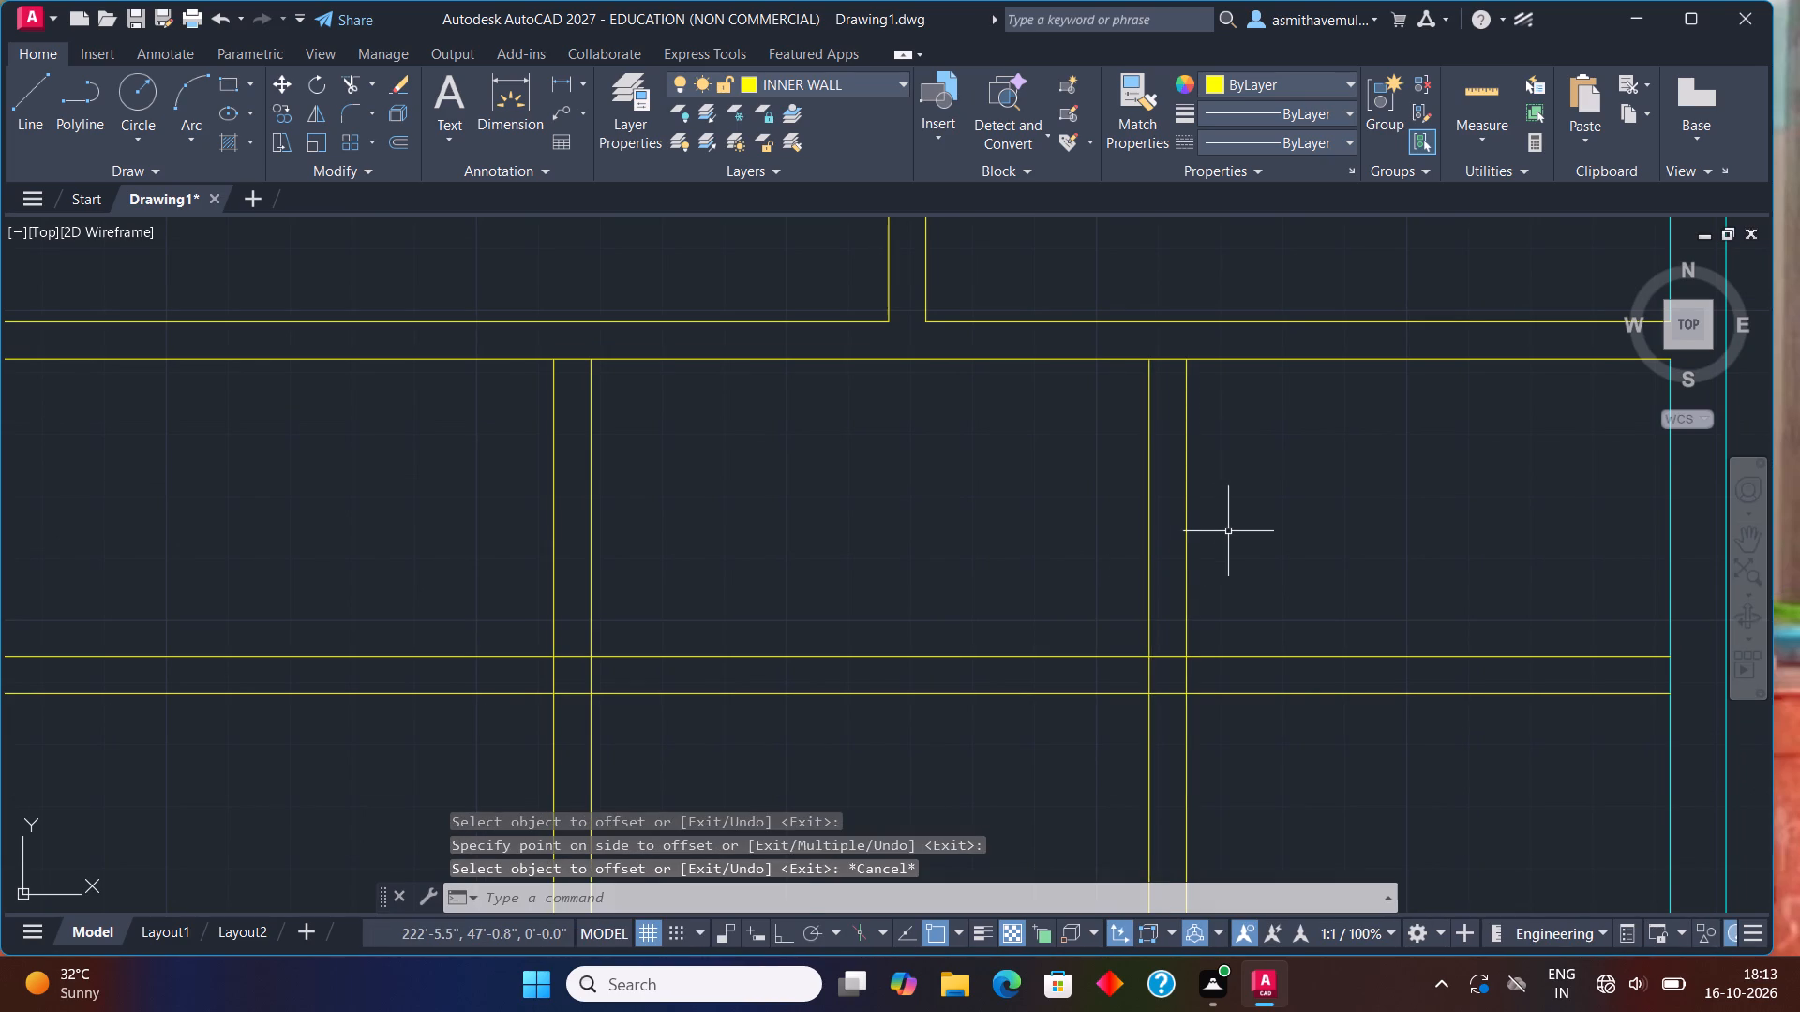
Trim off the lines of both lower vertical partitions below the second horizontal partition.
scroll(1237, 531, "down", 2)
middle_click_drag(1261, 537, 1257, 504)
type("TRIM")
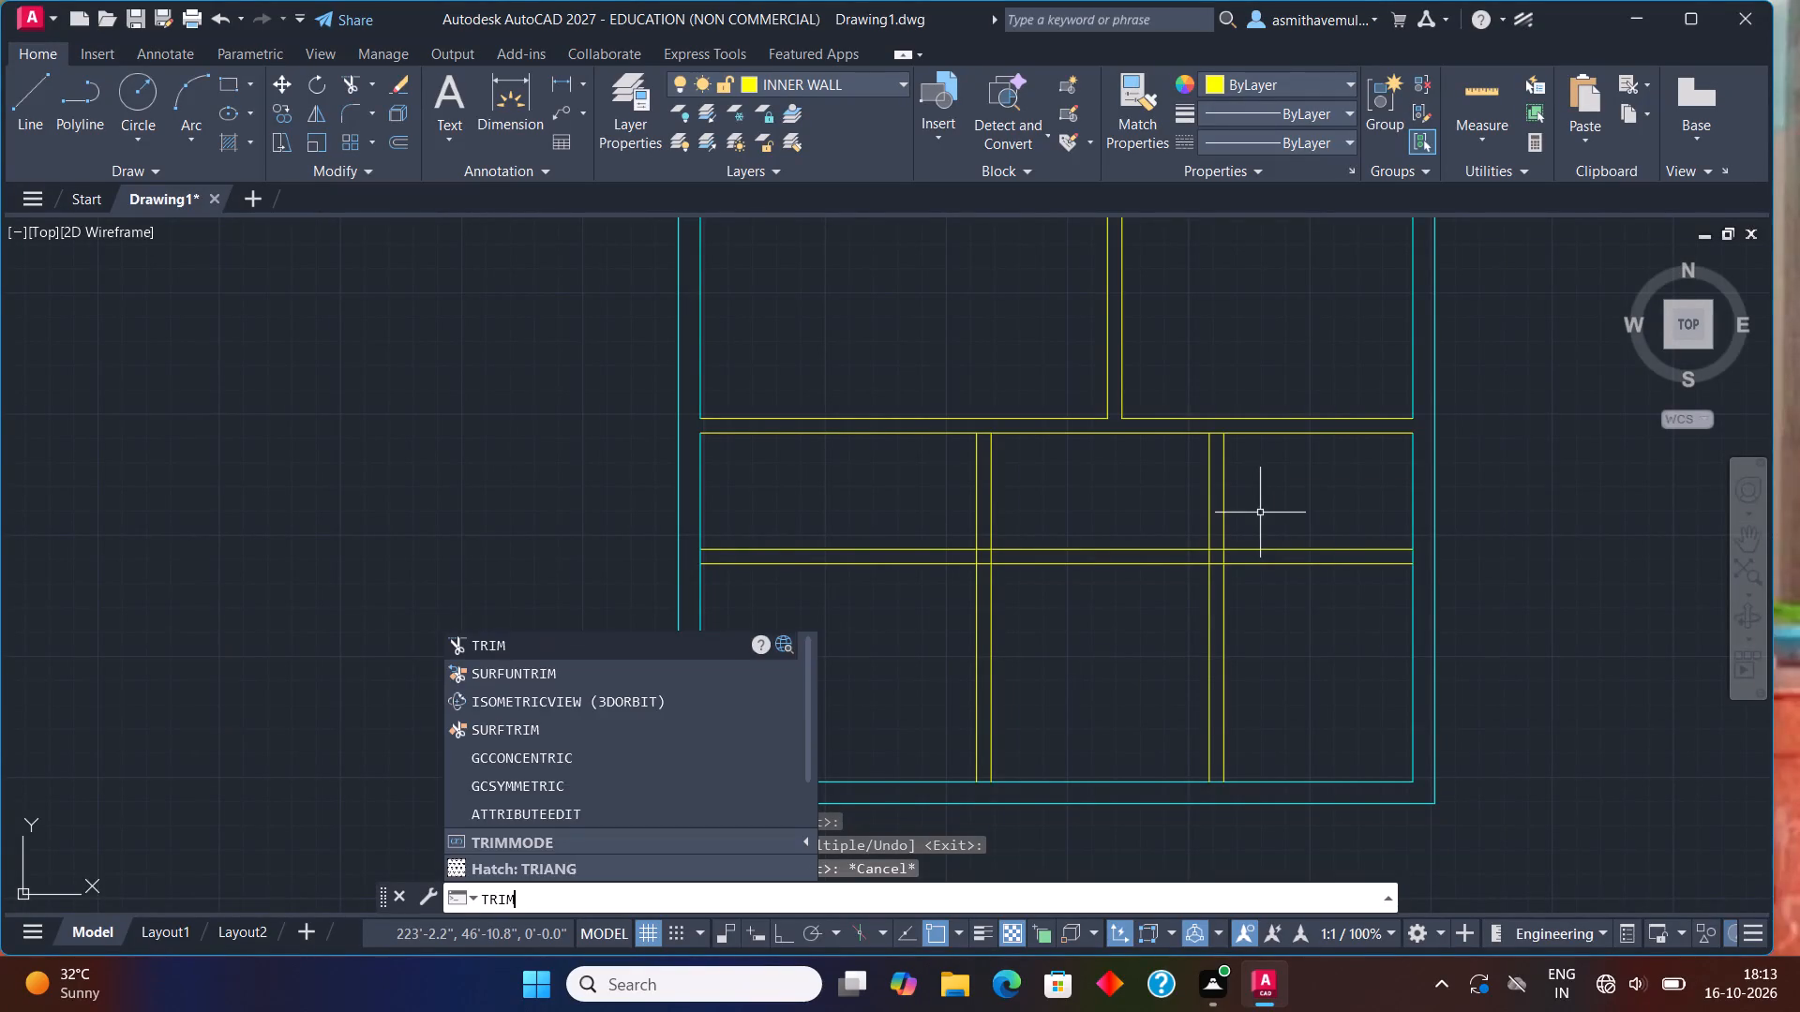
key("Return")
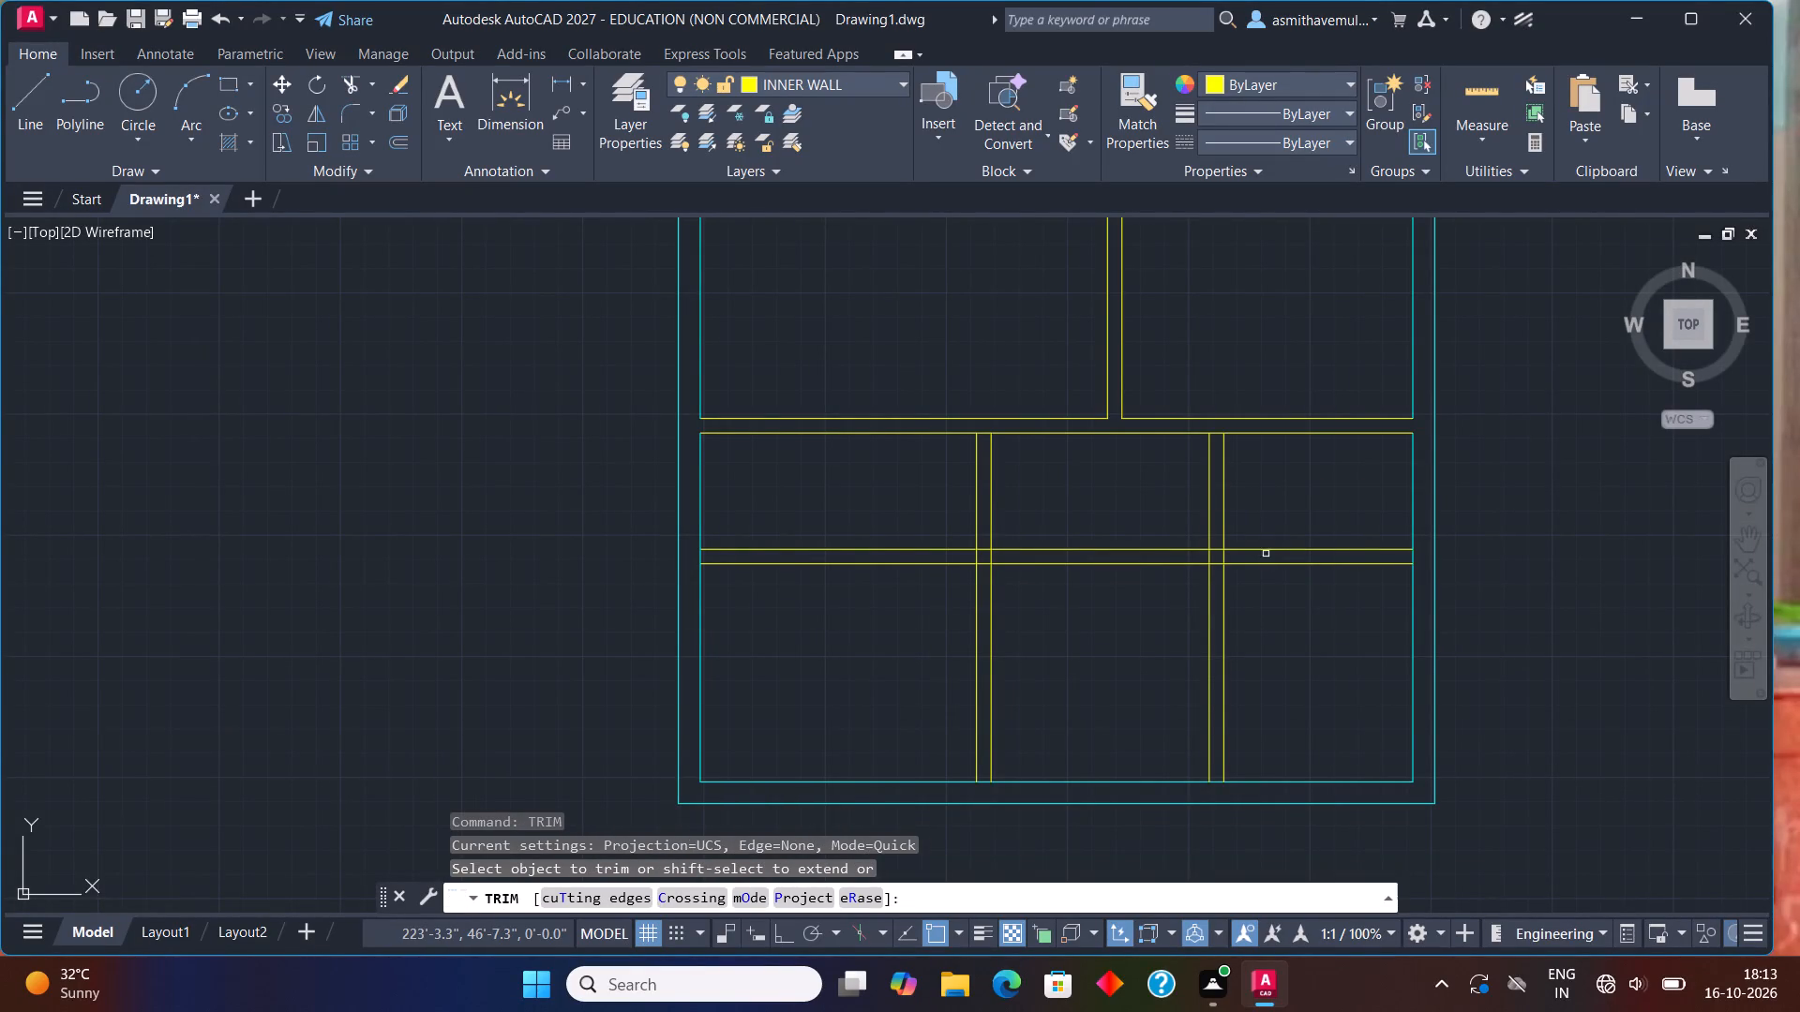
left_click_drag(1260, 619, 847, 696)
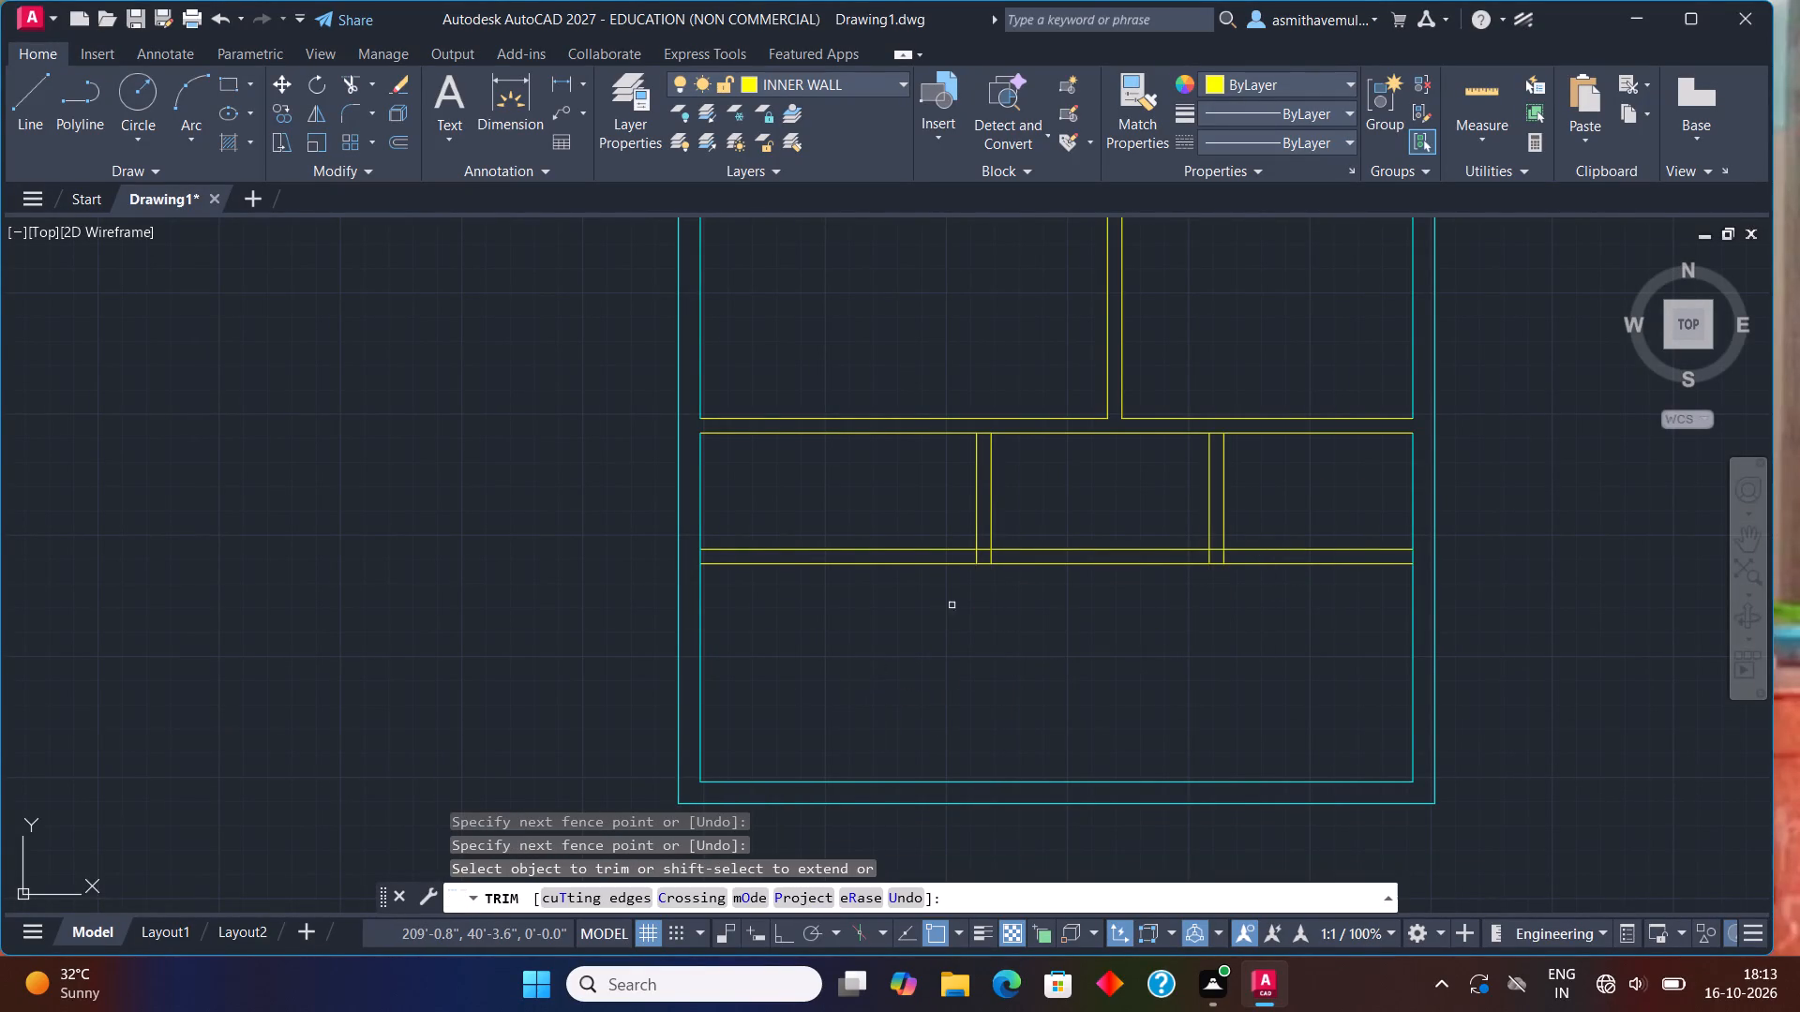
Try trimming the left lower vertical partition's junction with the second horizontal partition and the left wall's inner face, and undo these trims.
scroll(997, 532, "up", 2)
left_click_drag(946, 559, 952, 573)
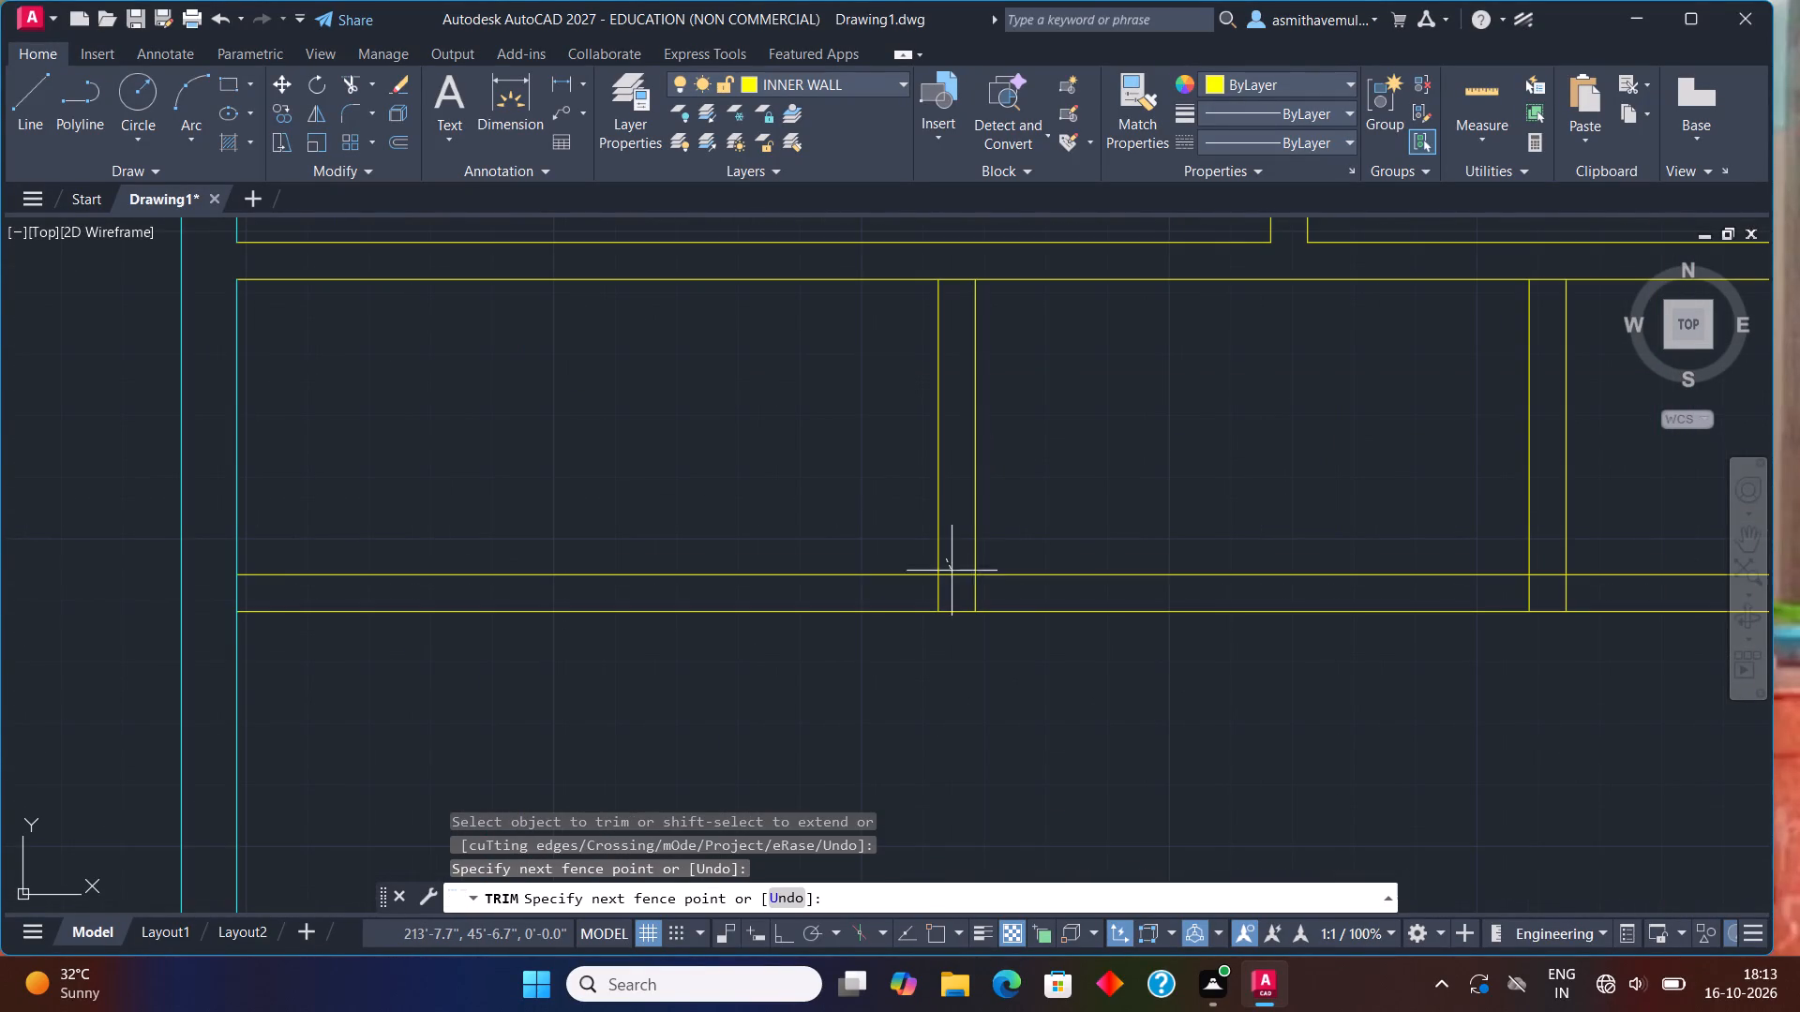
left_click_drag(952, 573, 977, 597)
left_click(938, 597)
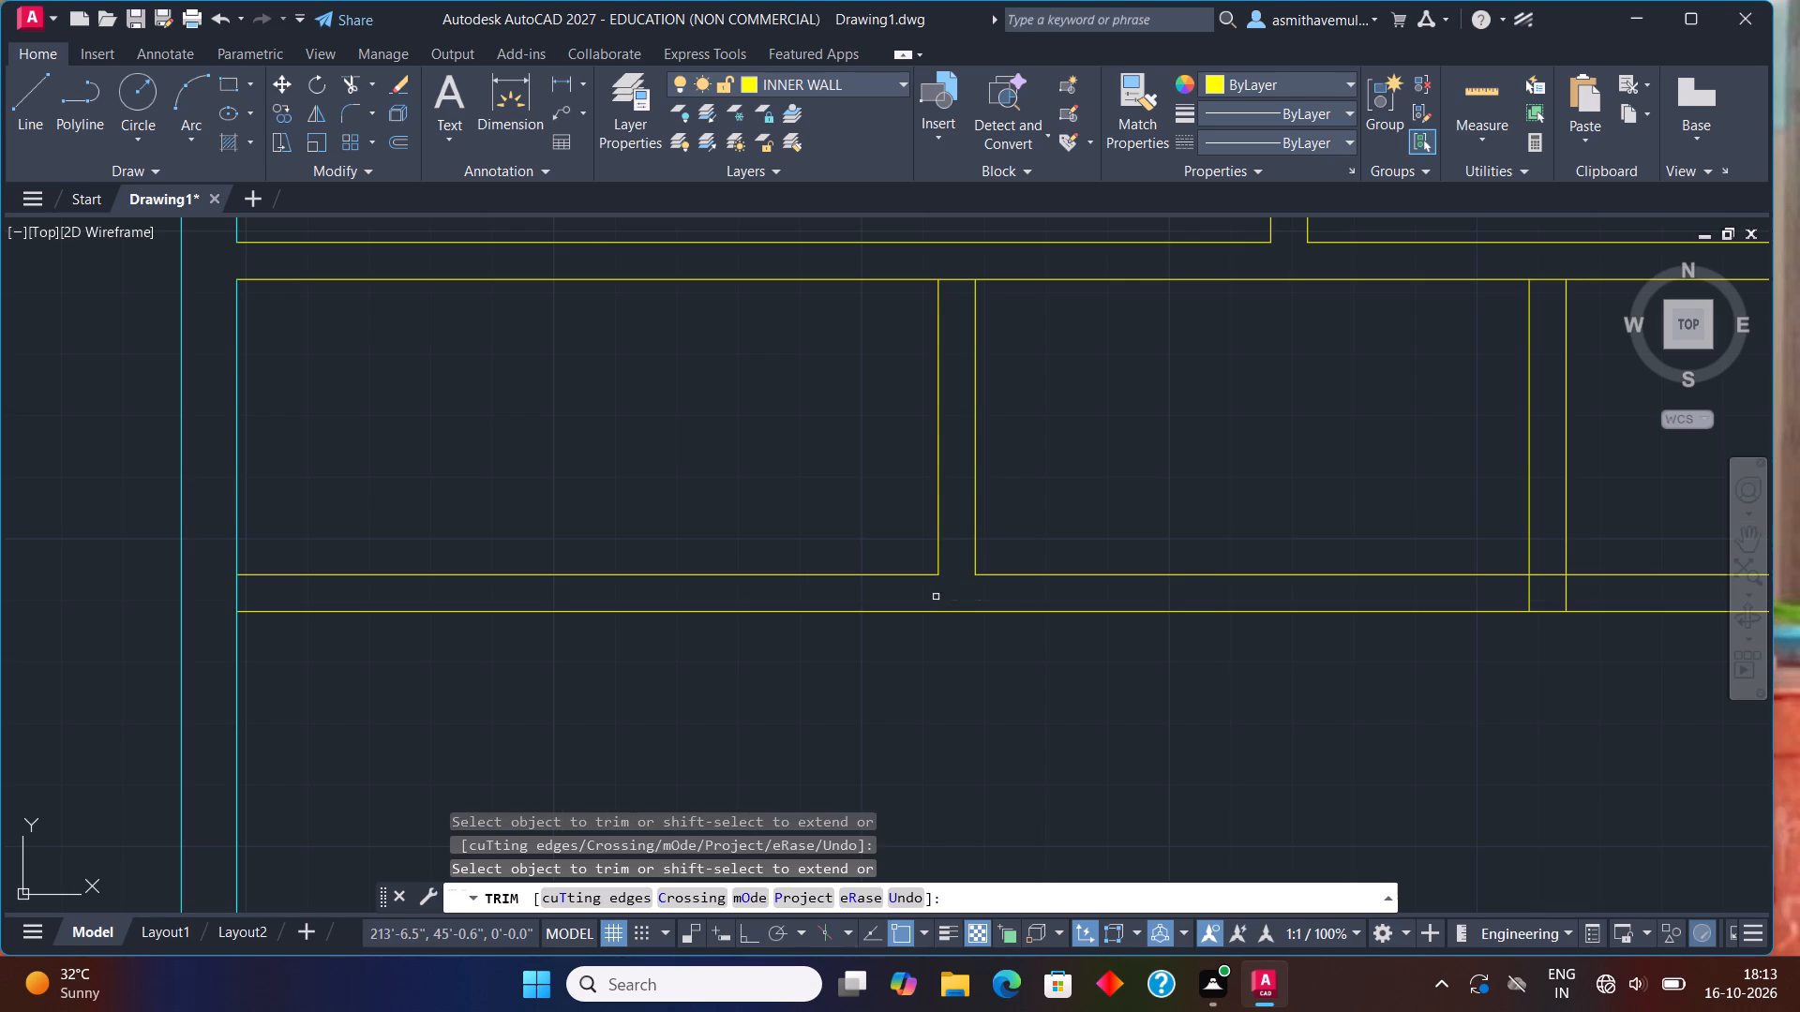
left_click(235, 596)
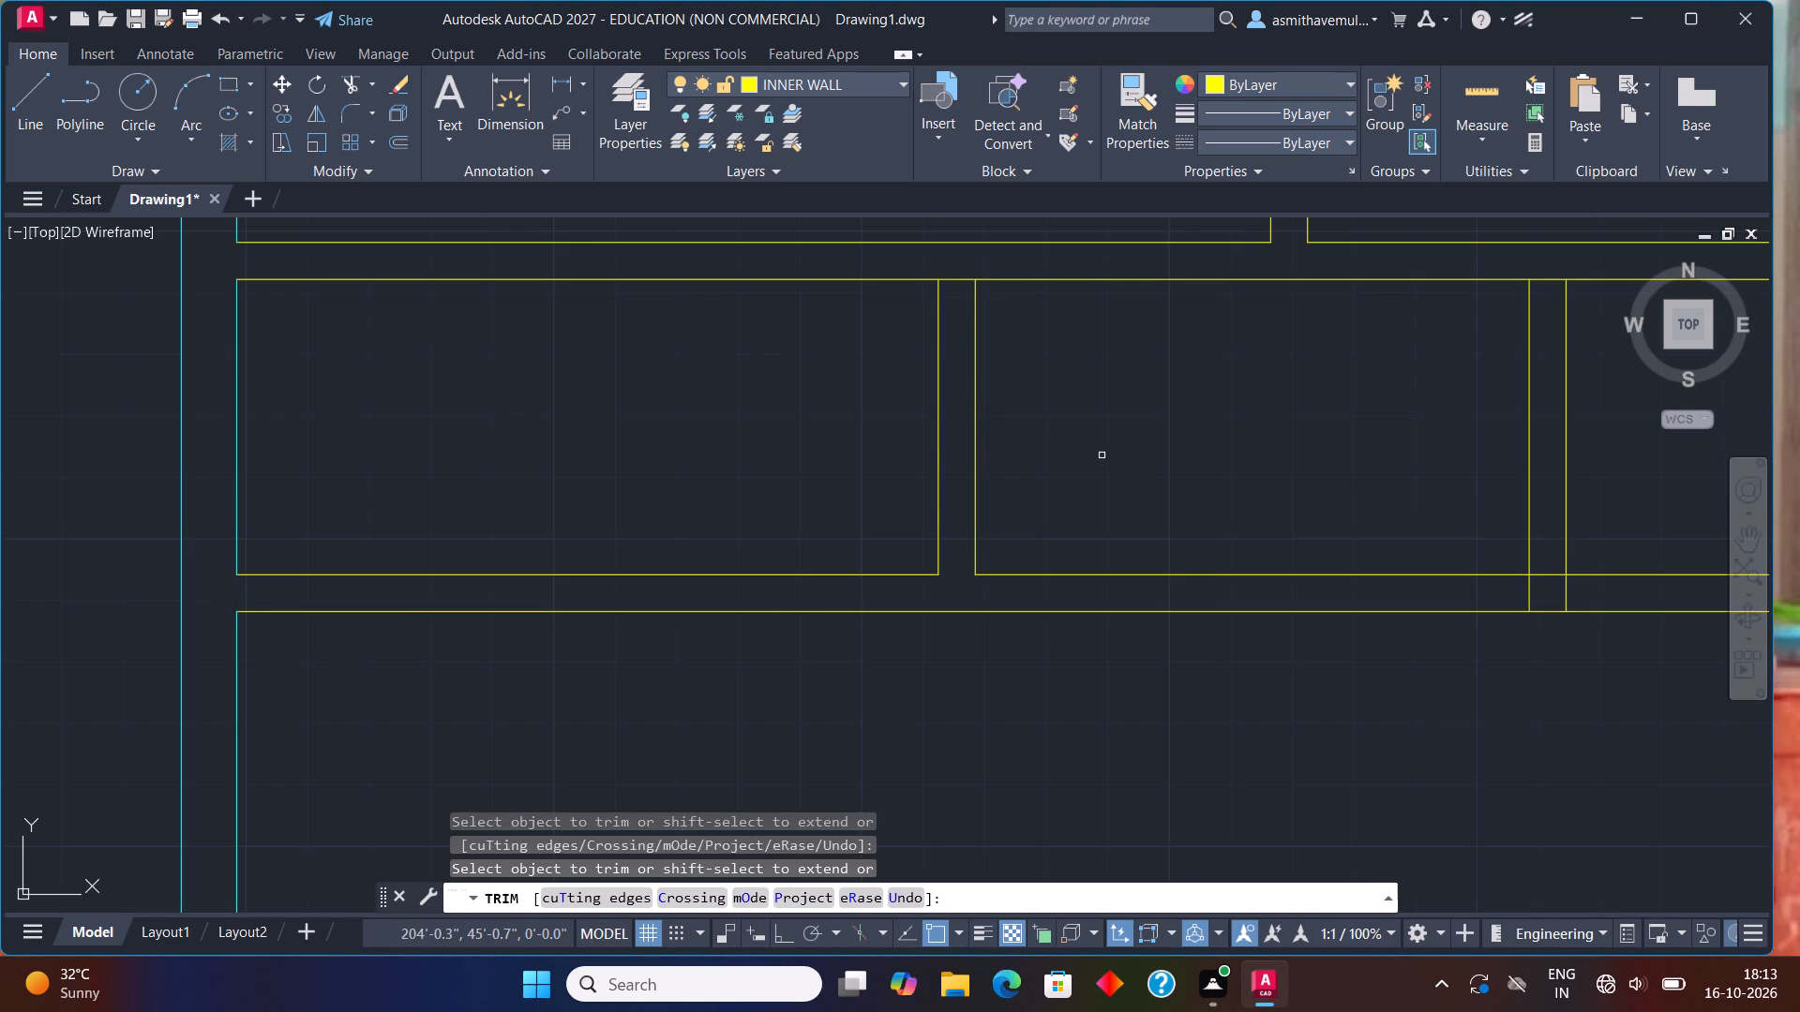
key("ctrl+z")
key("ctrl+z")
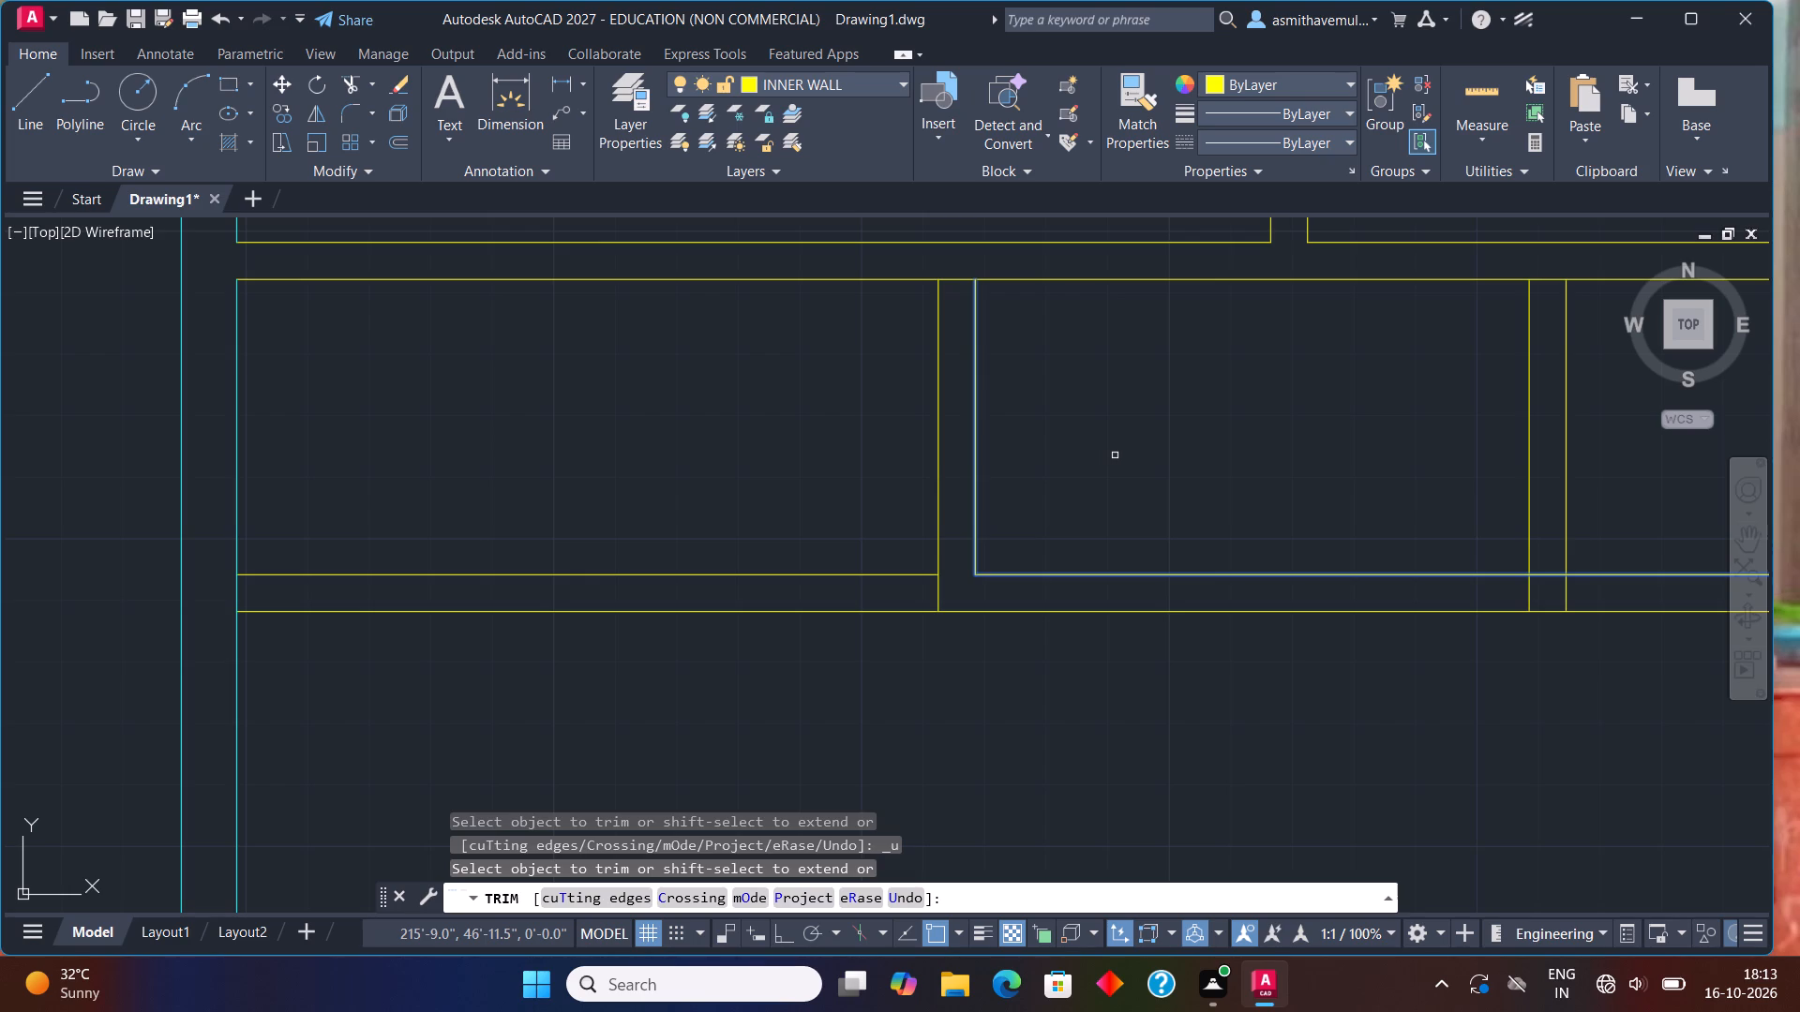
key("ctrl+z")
Trim away both lines of the second horizontal partition between the two lower vertical partitions.
left_click_drag(1057, 511, 1068, 559)
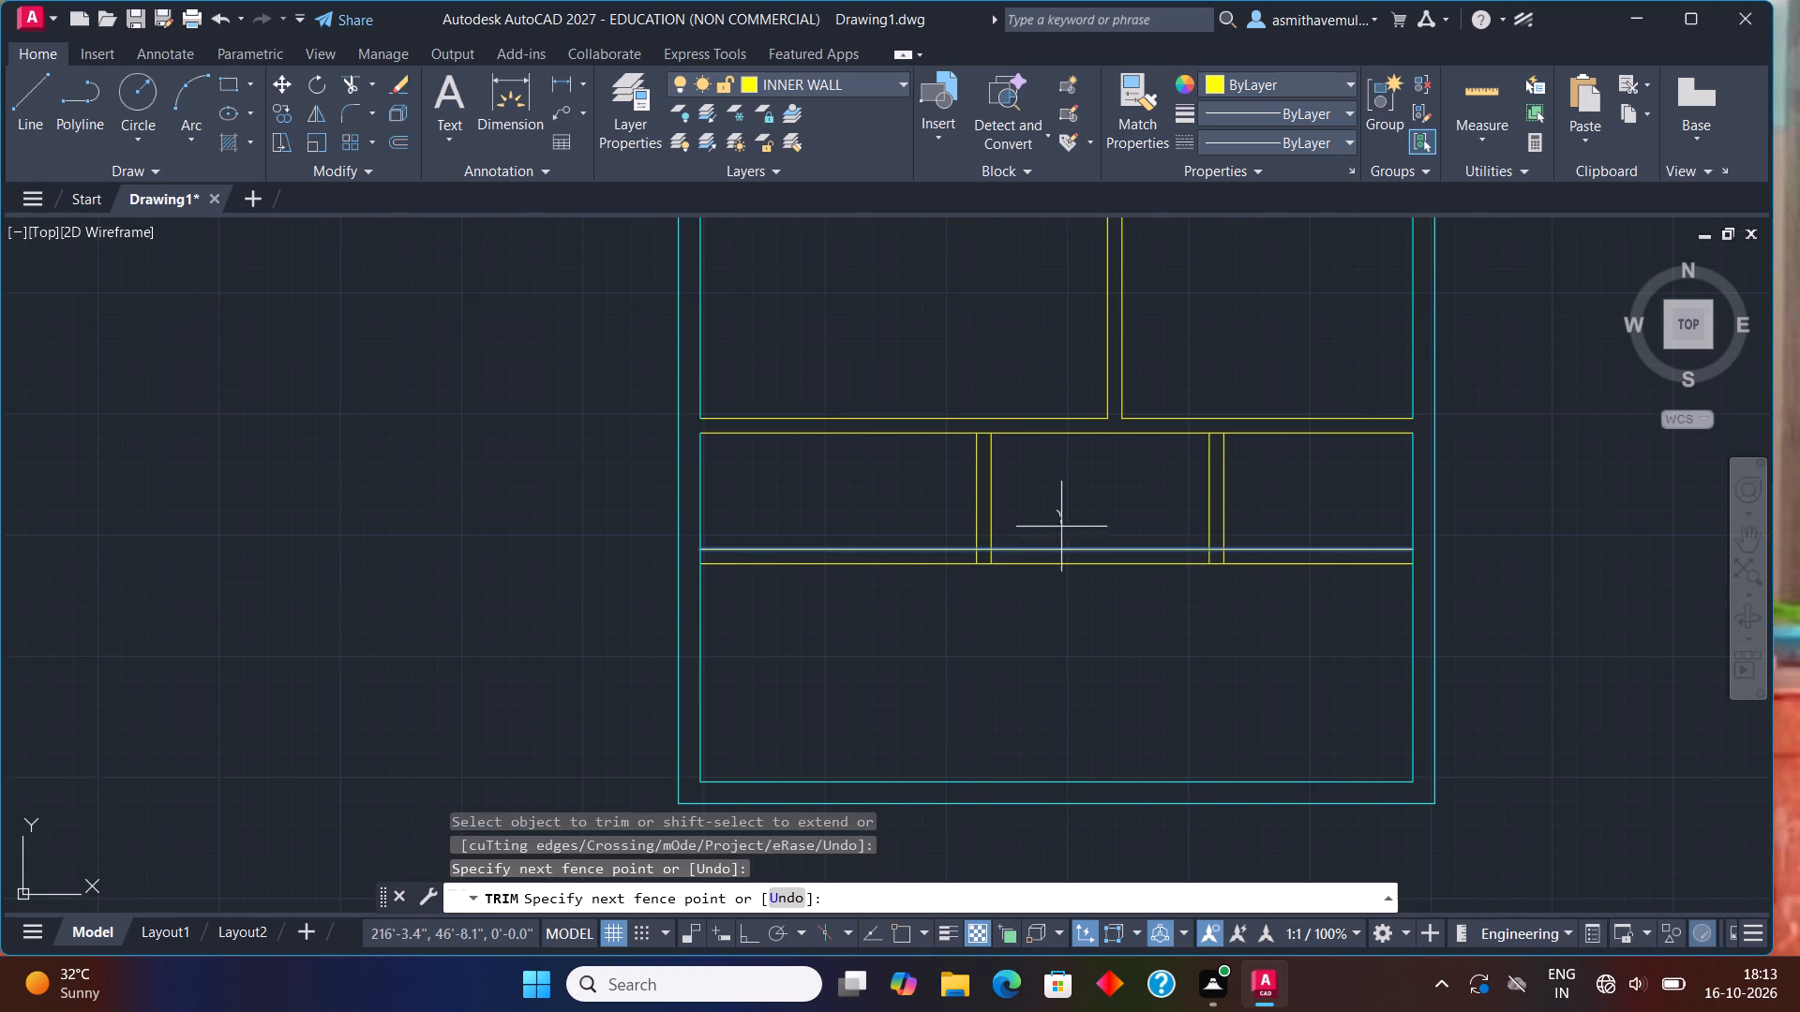
left_click_drag(1068, 559, 1092, 707)
Trim the right small room's partition corner, its junction with the upper horizontal partition, and the right outer wall's inner face between the partition lines.
scroll(1176, 618, "up", 2)
scroll(1365, 497, "down", 1)
middle_click_drag(1361, 506, 771, 706)
scroll(787, 691, "up", 1)
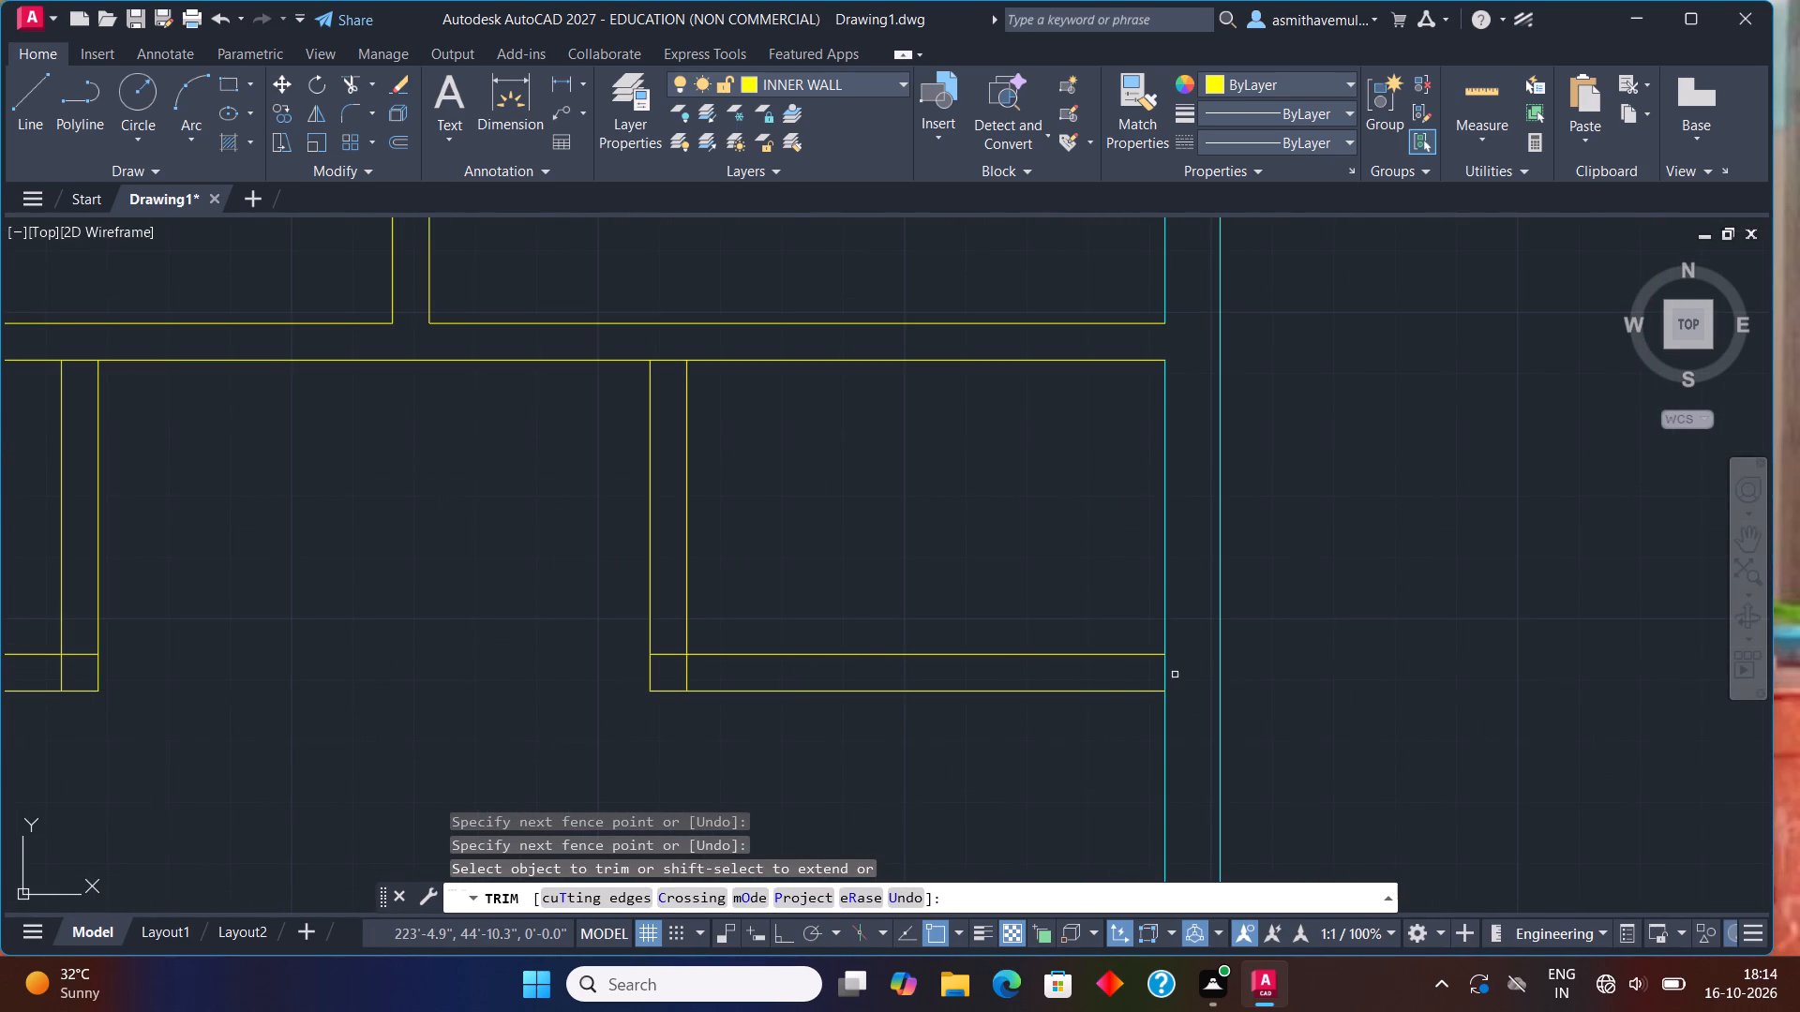
left_click(1168, 668)
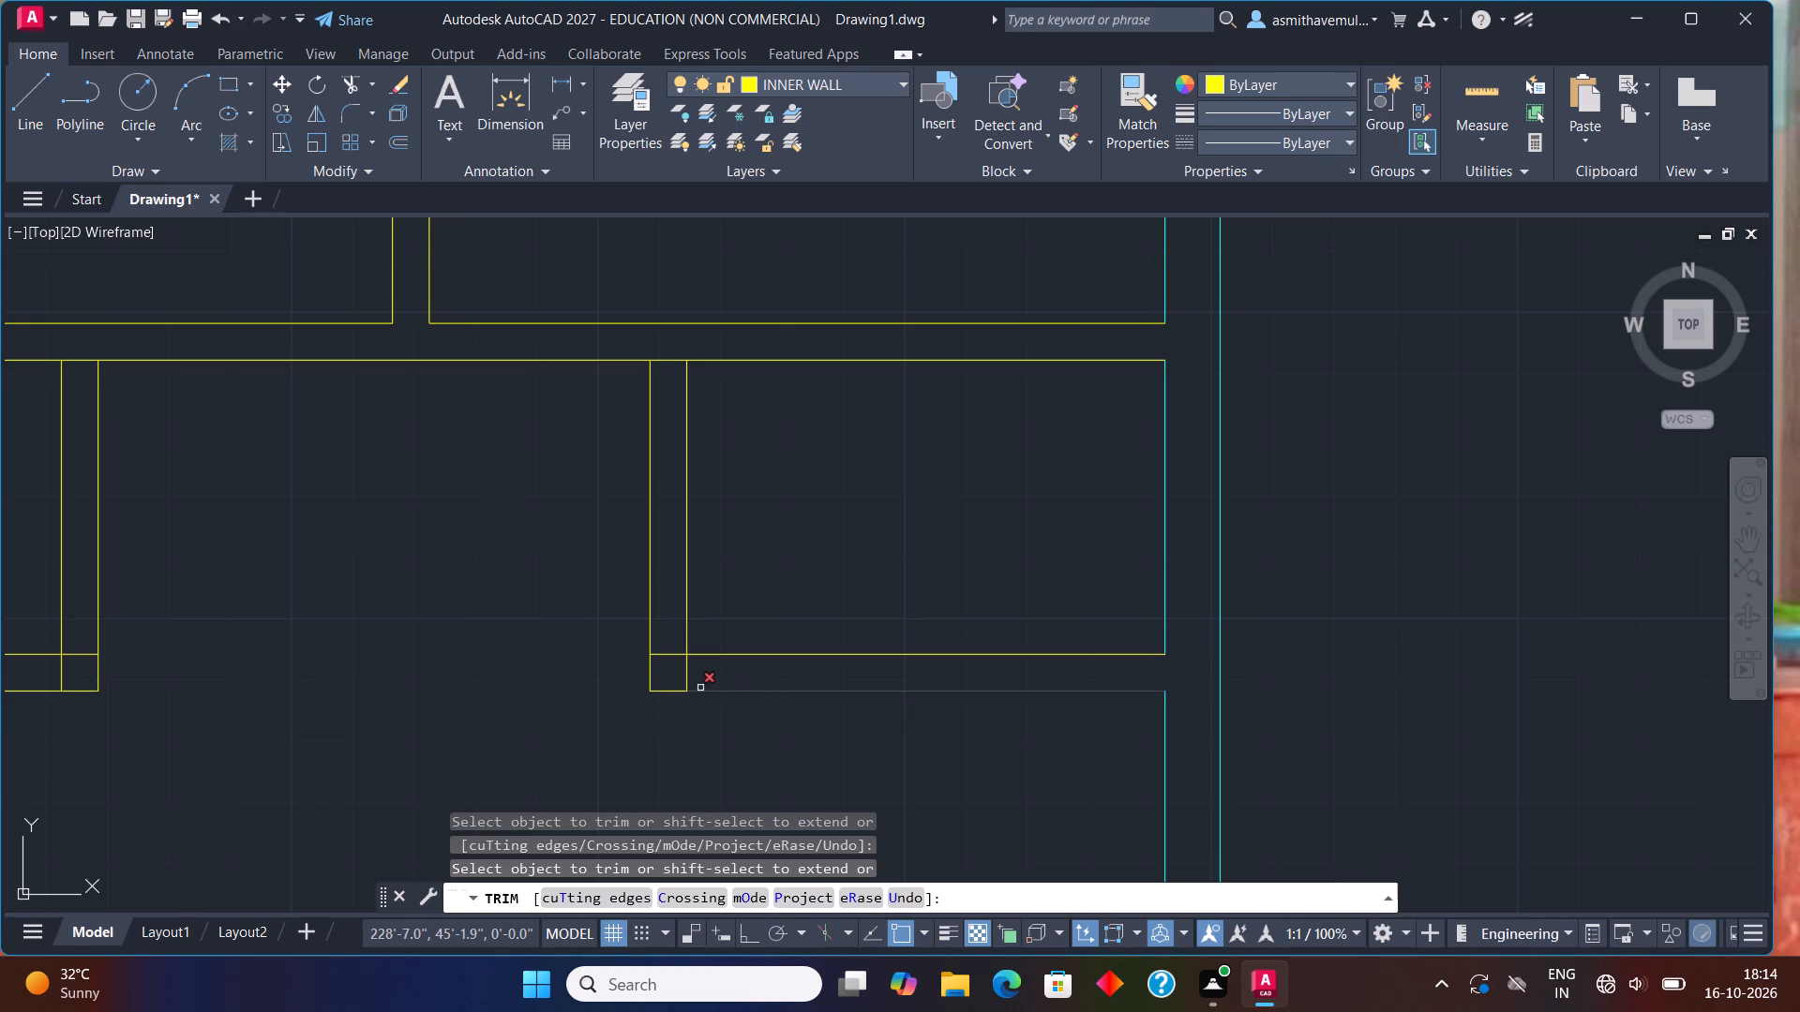
left_click(689, 675)
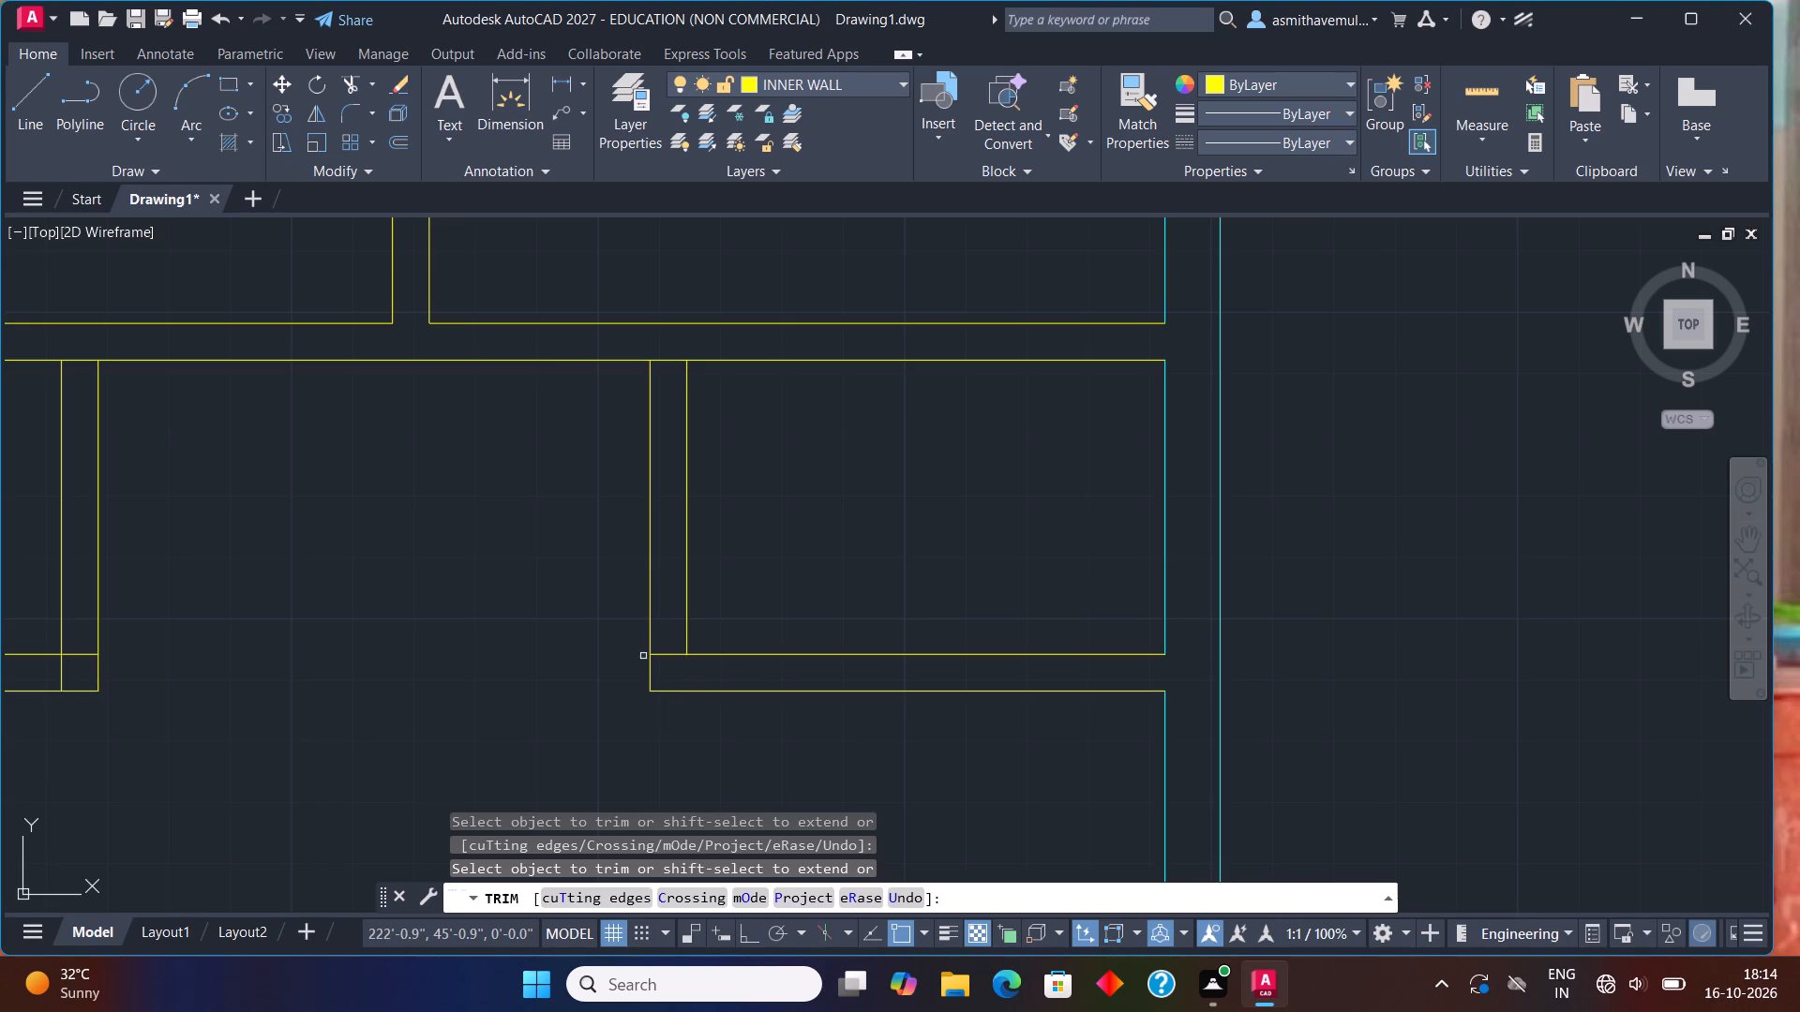
left_click(651, 653)
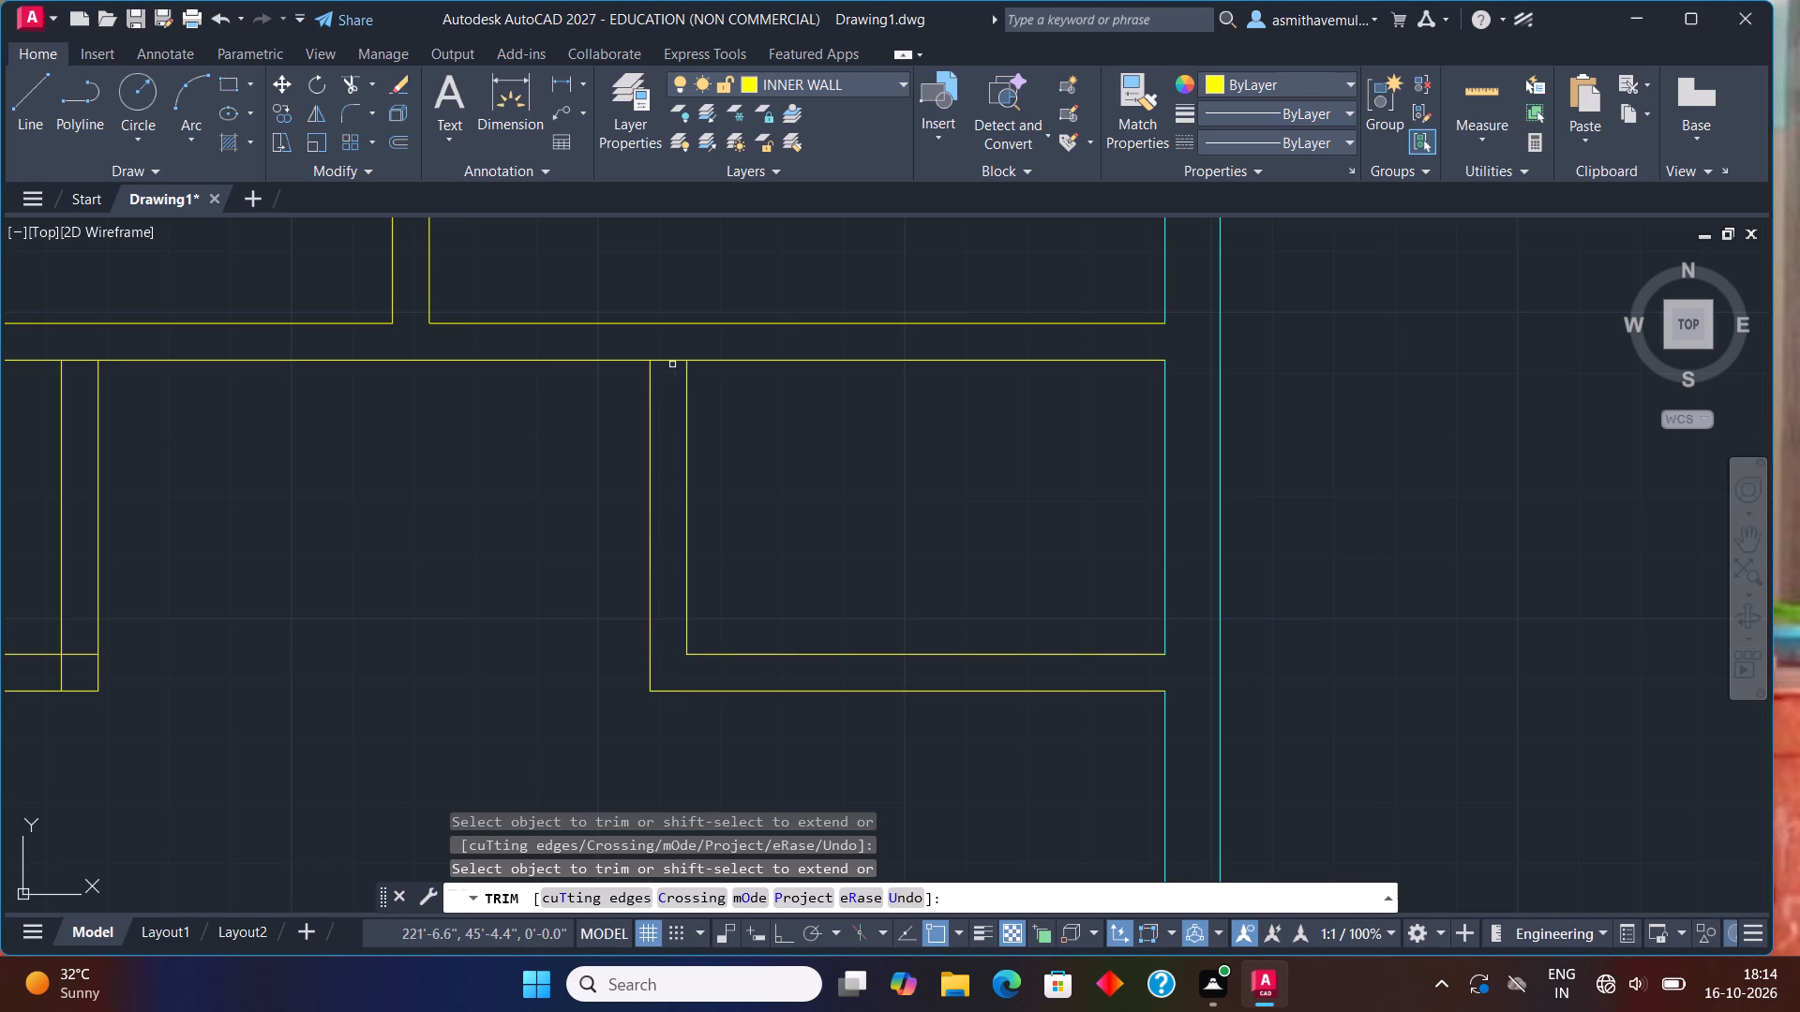
left_click(672, 361)
Trim the left small room's partition corner, its junction with the upper horizontal partition, and the left outer wall's inner face between the partition lines.
scroll(569, 490, "down", 1)
middle_click_drag(546, 504, 1037, 494)
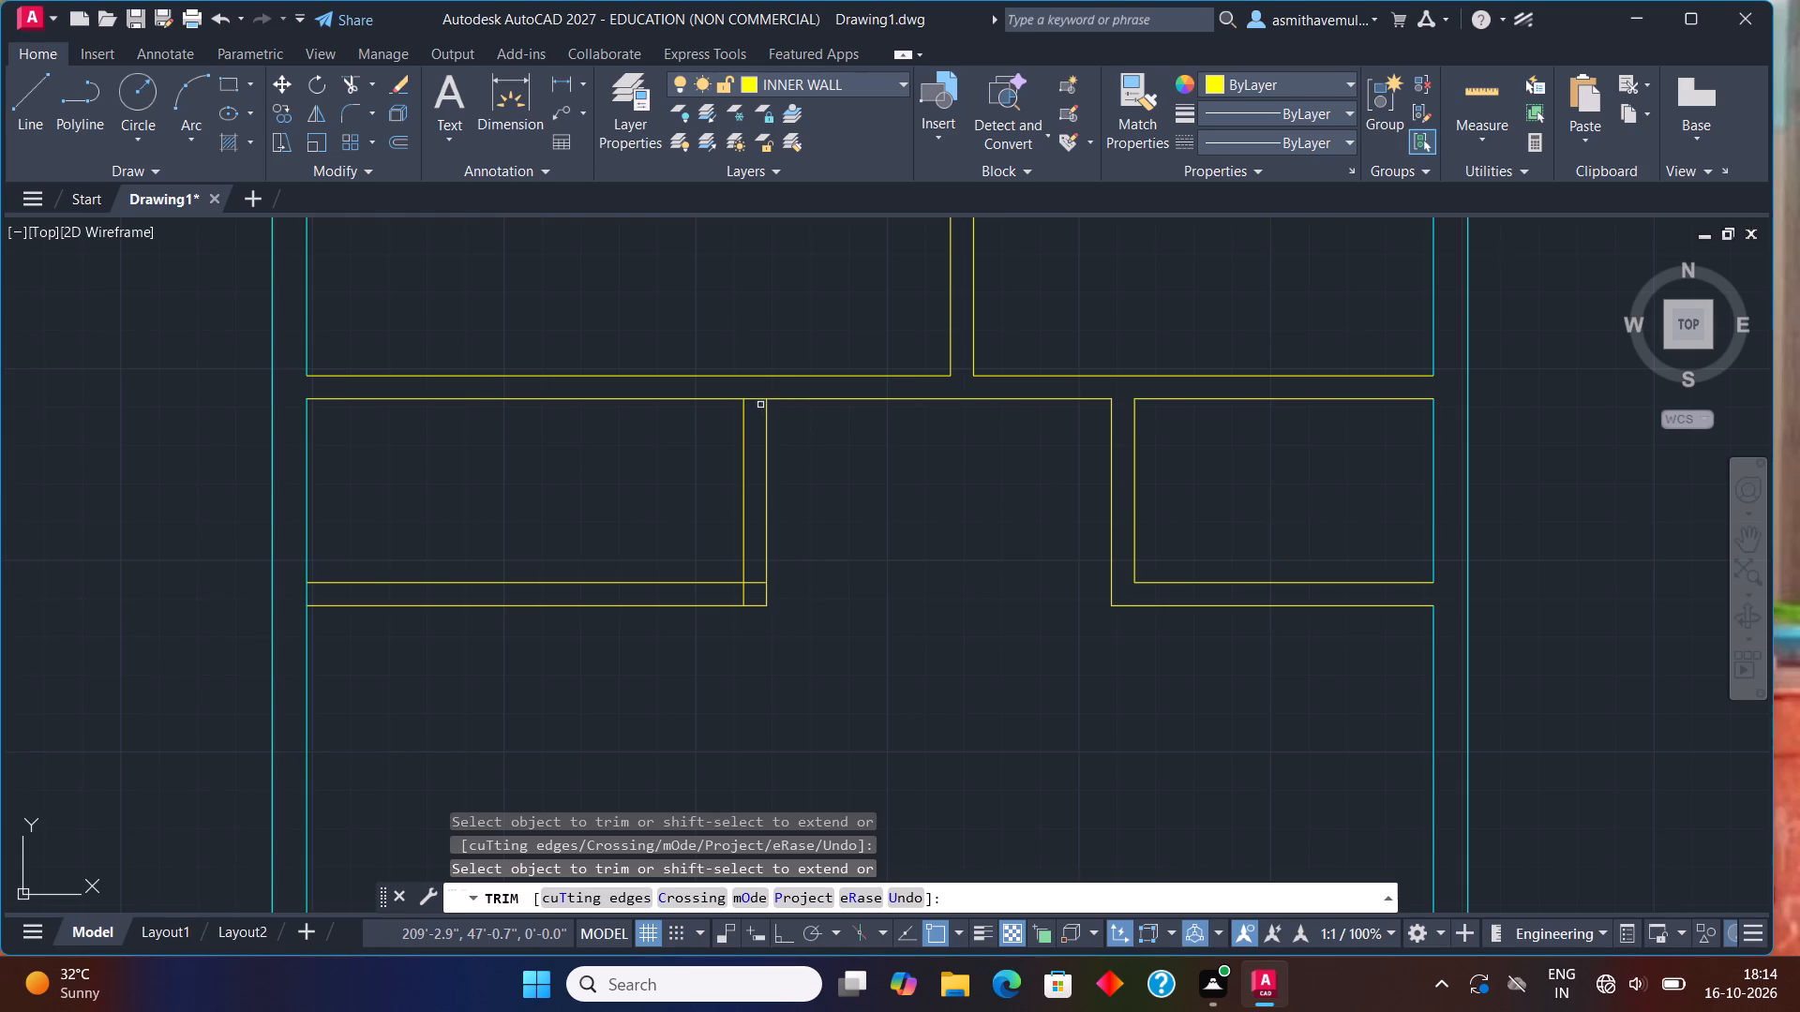
left_click(757, 397)
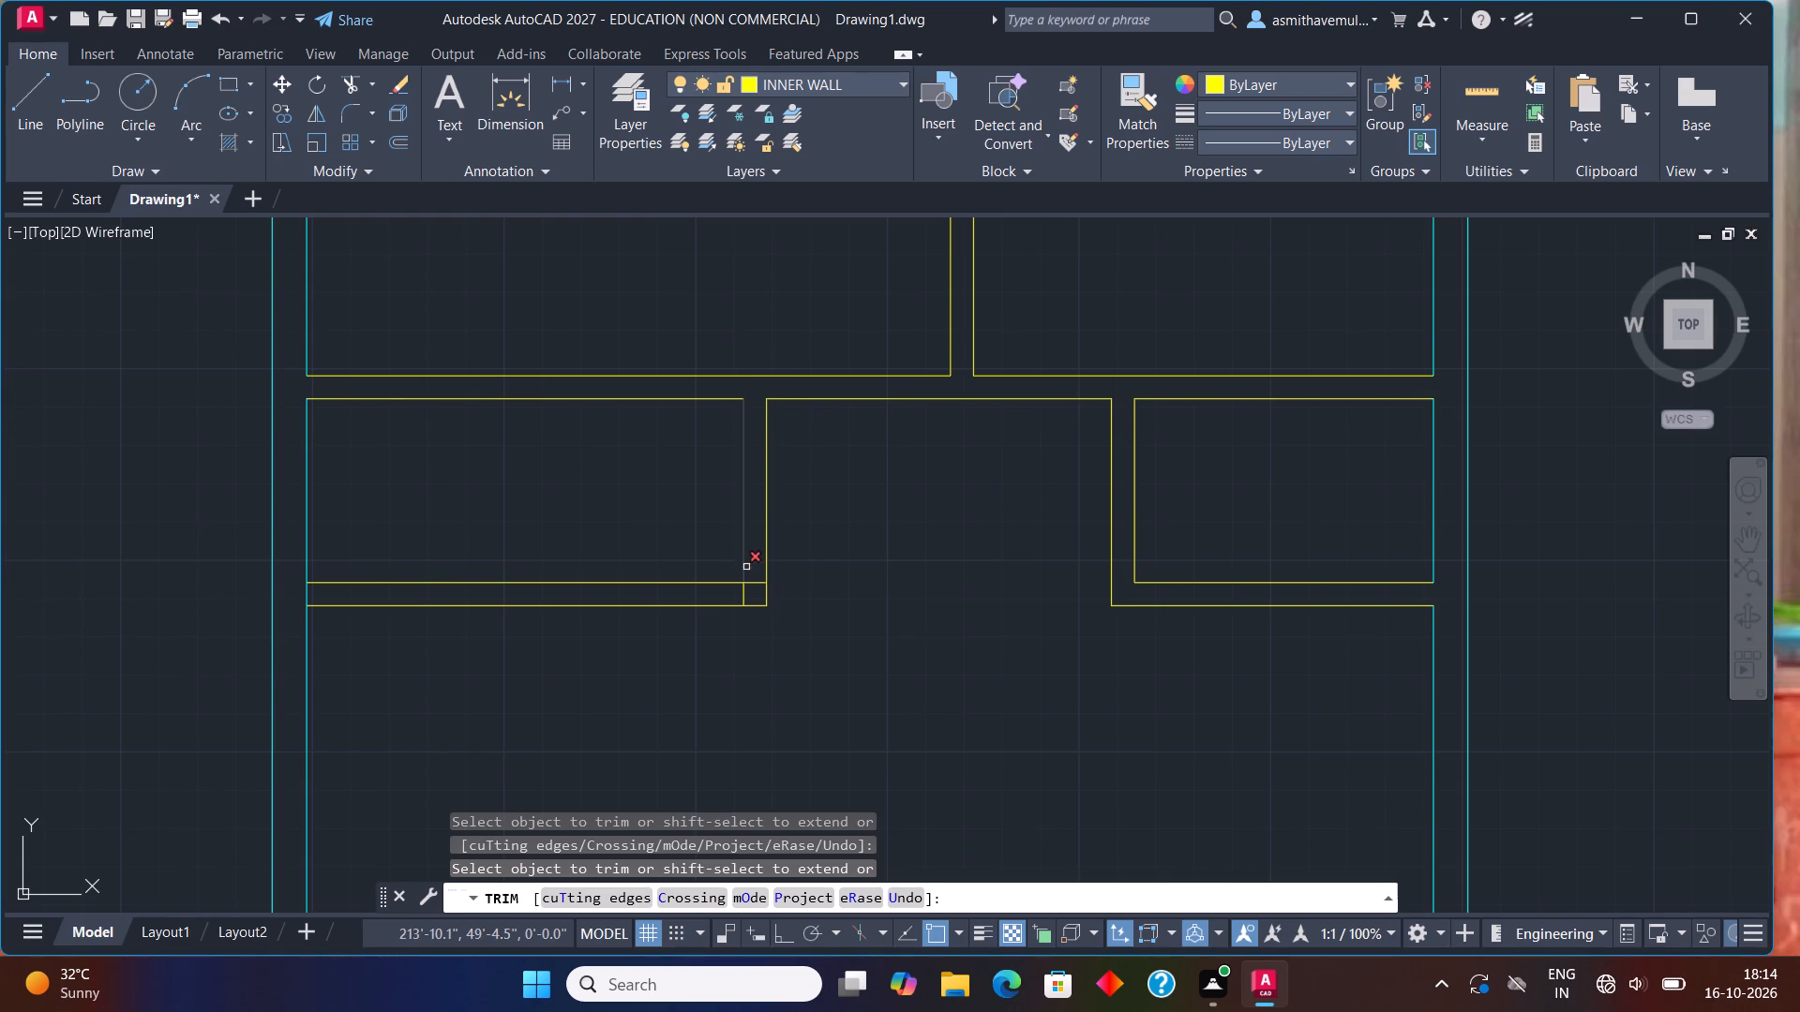
left_click(753, 582)
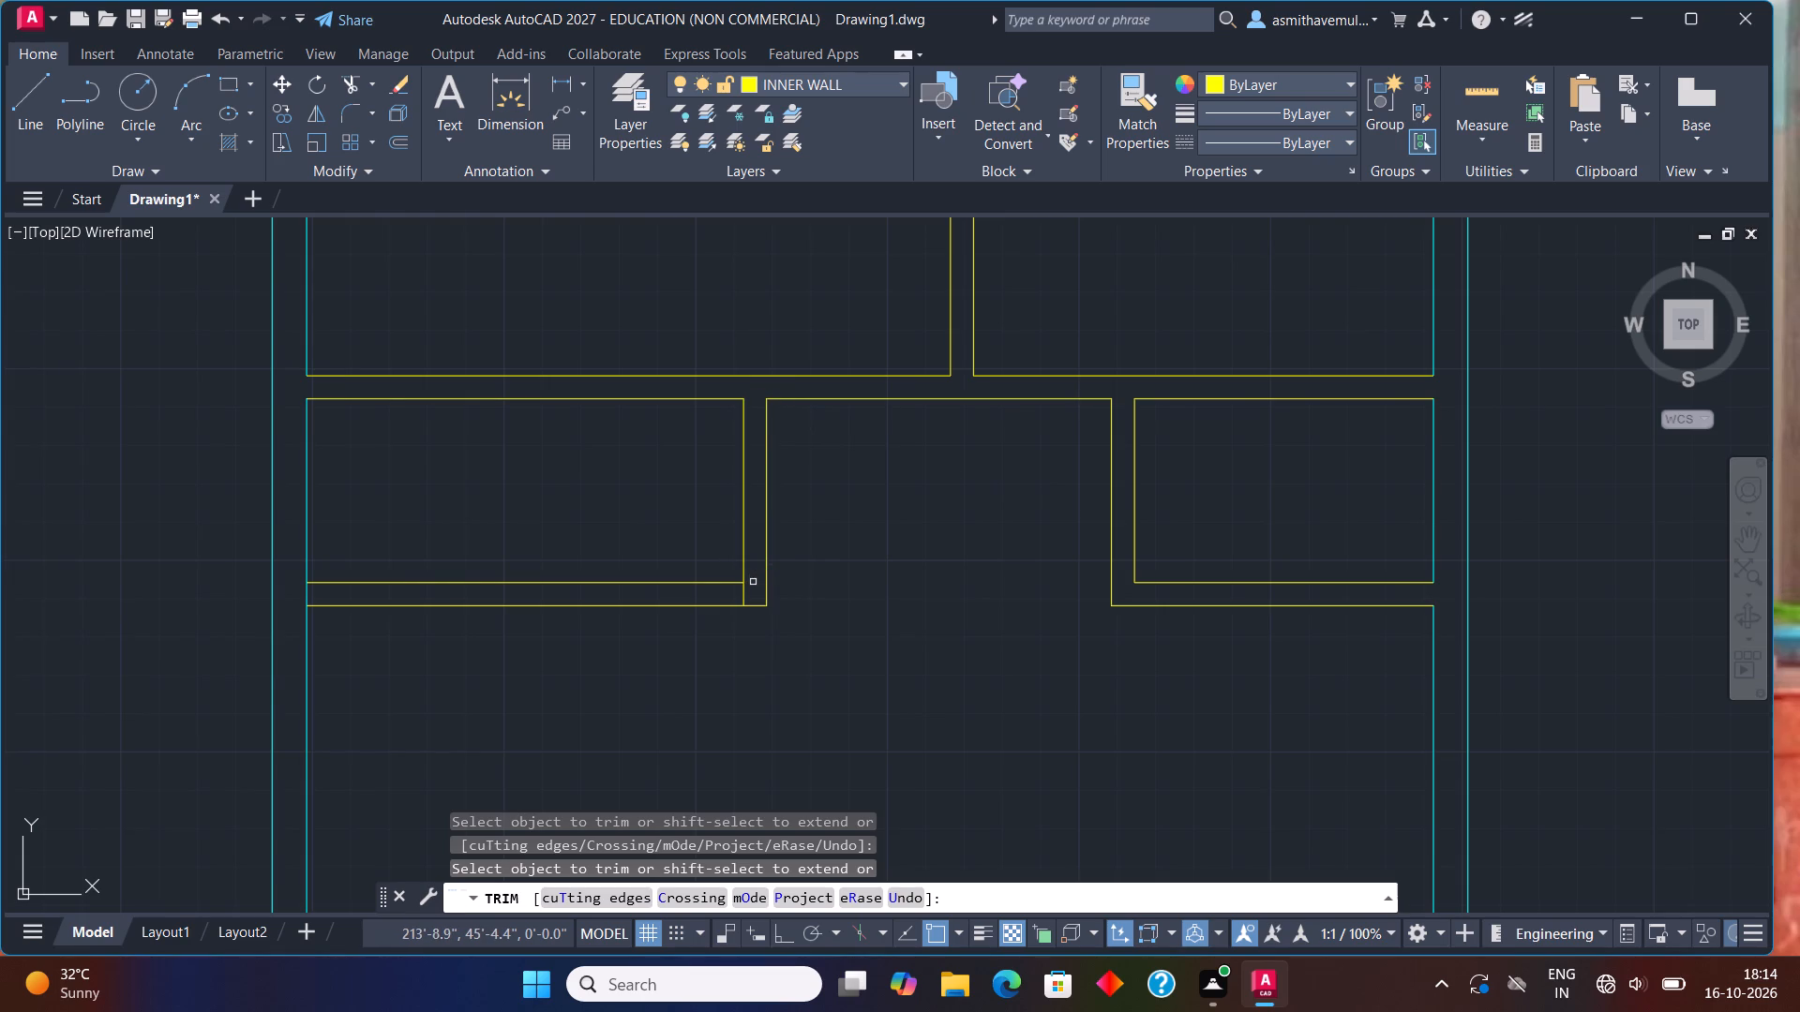
left_click(741, 595)
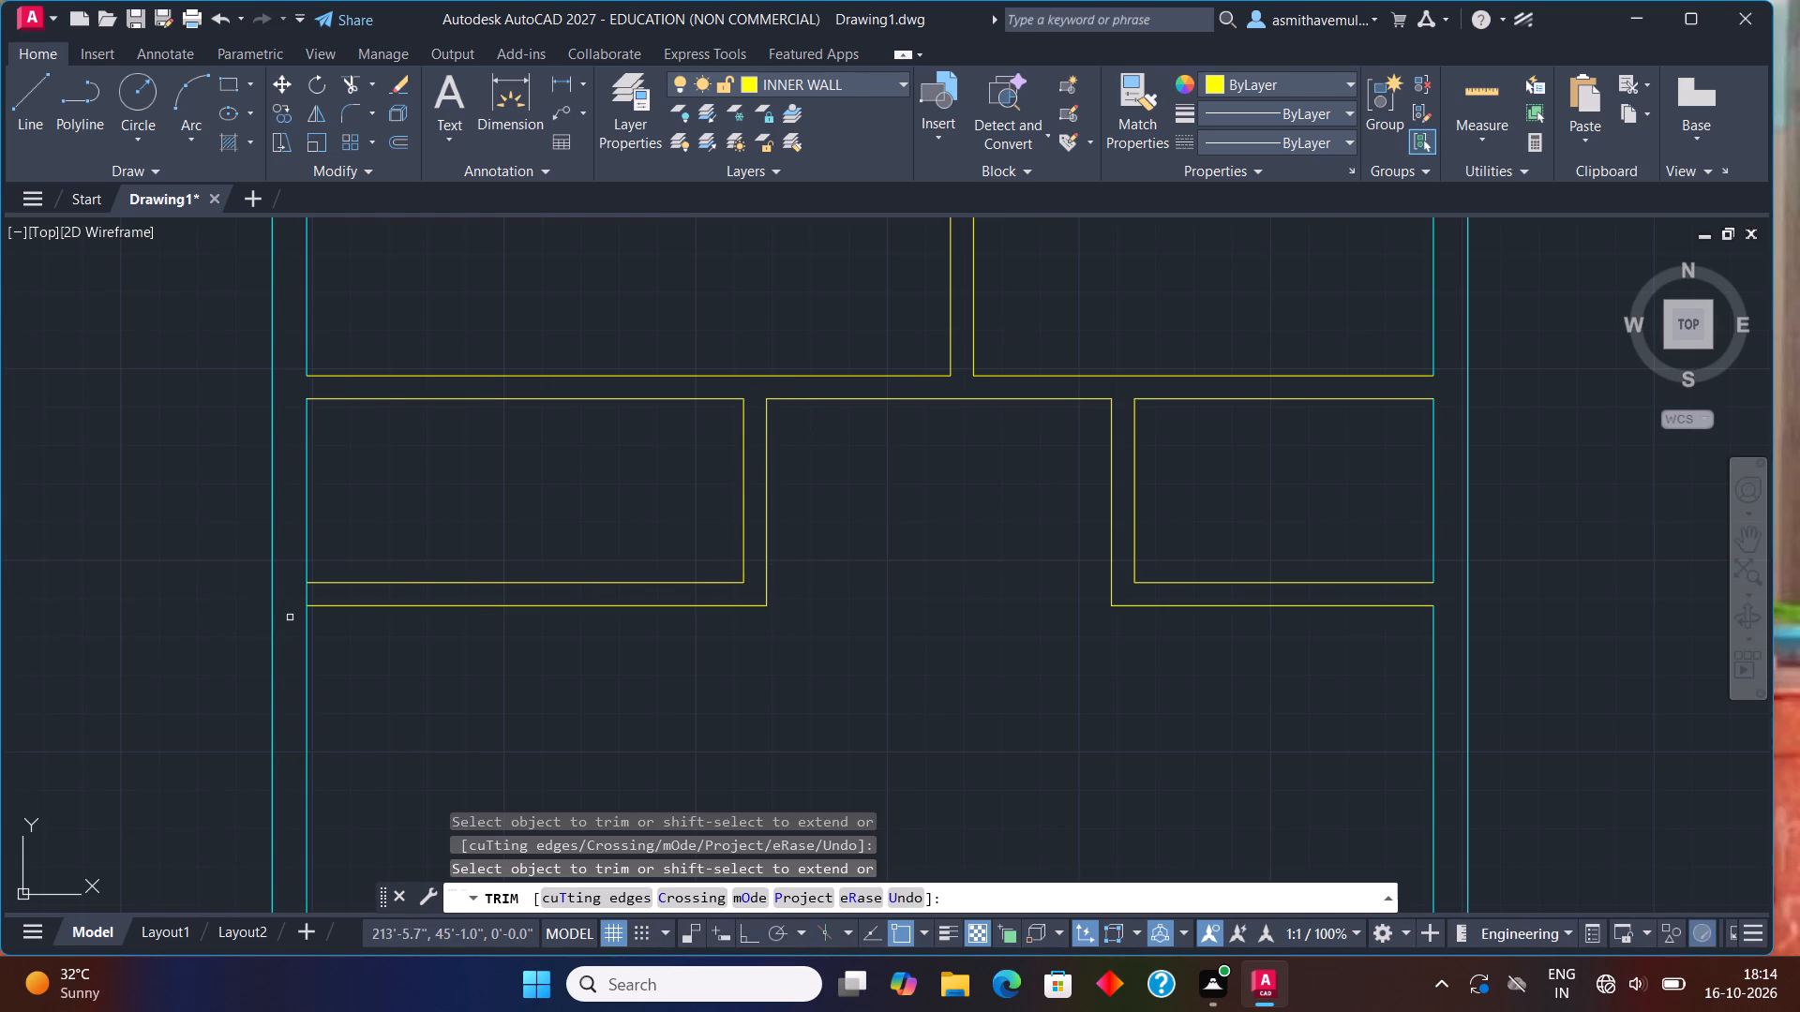
left_click(306, 595)
key("Escape")
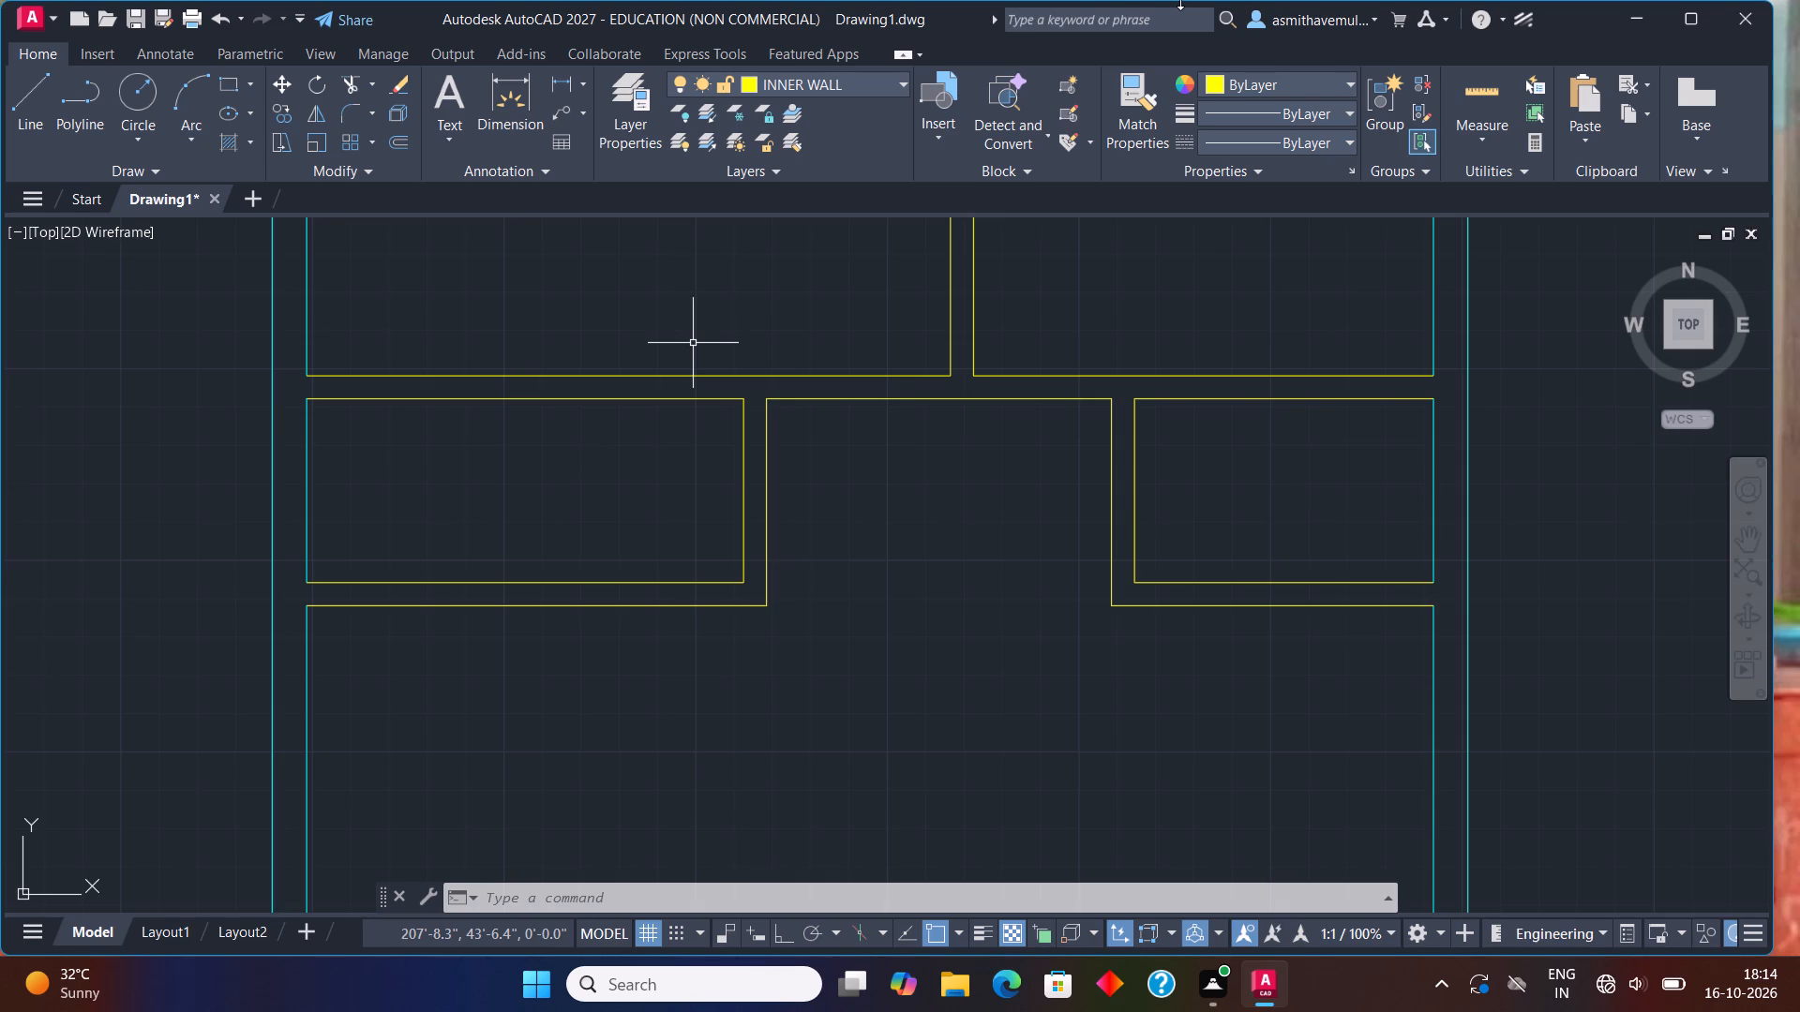
Offset the left outer wall's inner face 5' inward in the large bottom room.
scroll(1553, 307, "down", 1)
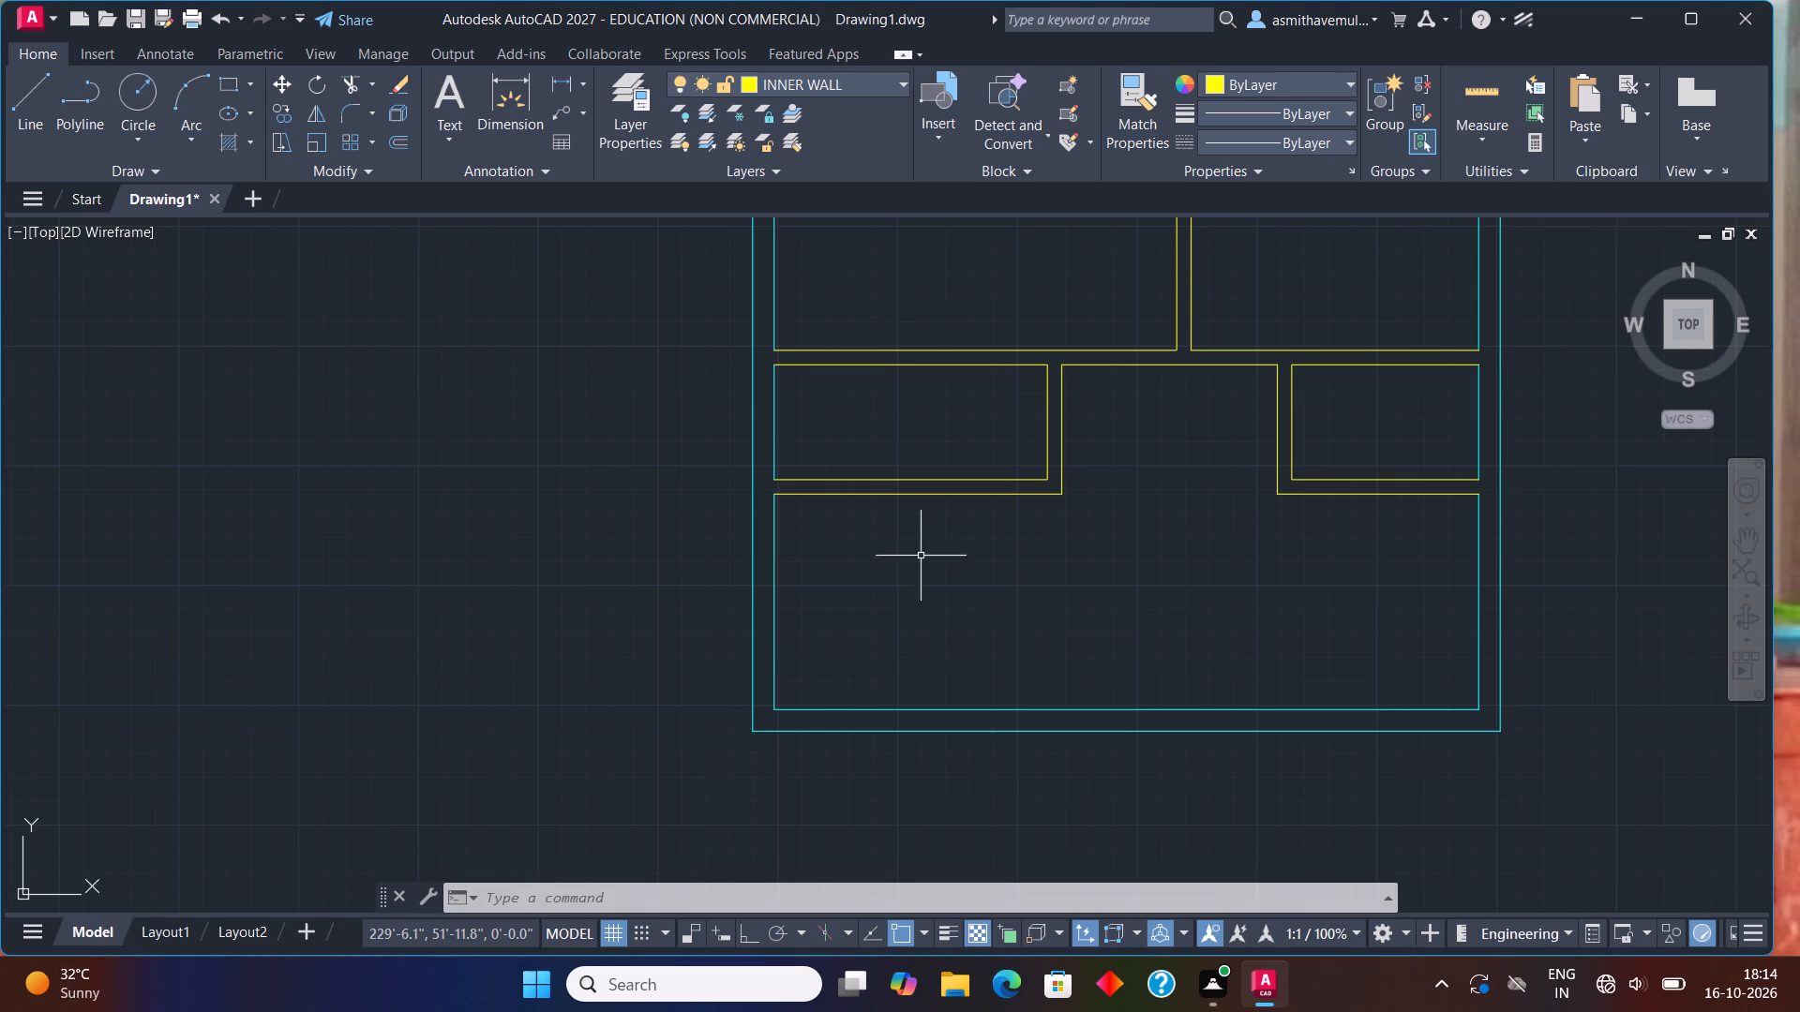
middle_click_drag(1010, 531, 565, 428)
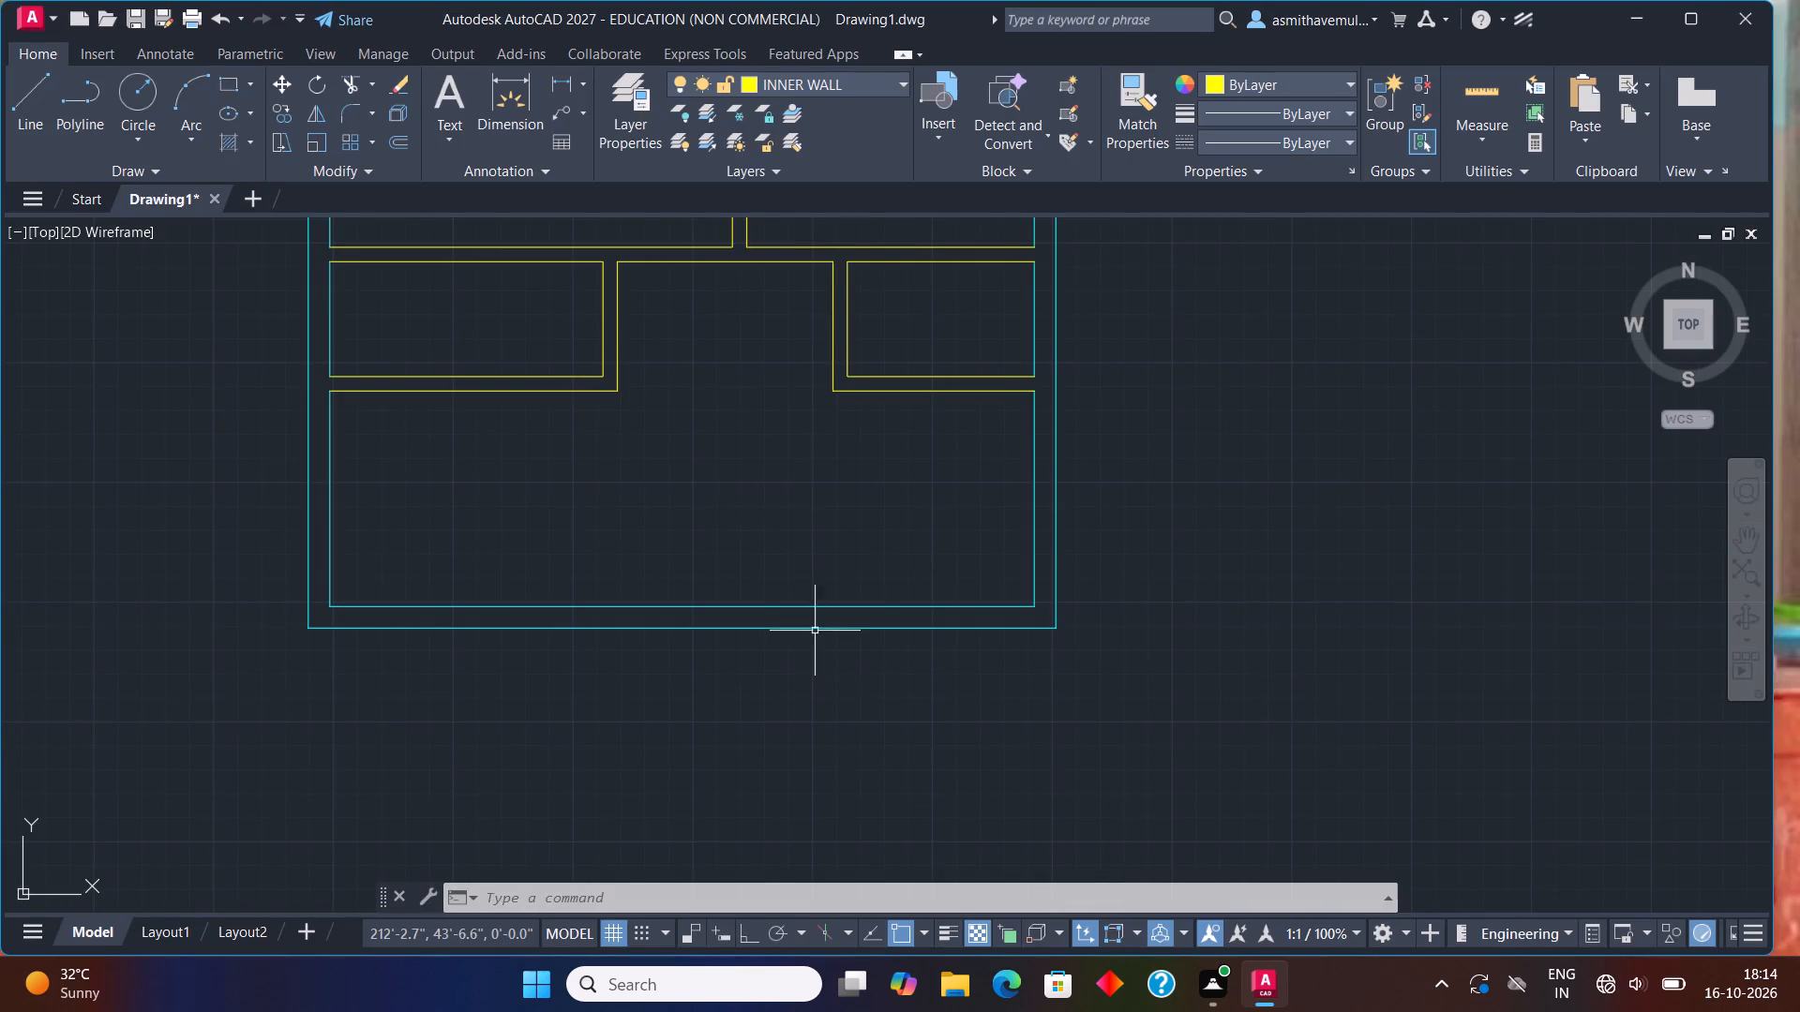
middle_click_drag(758, 488, 810, 585)
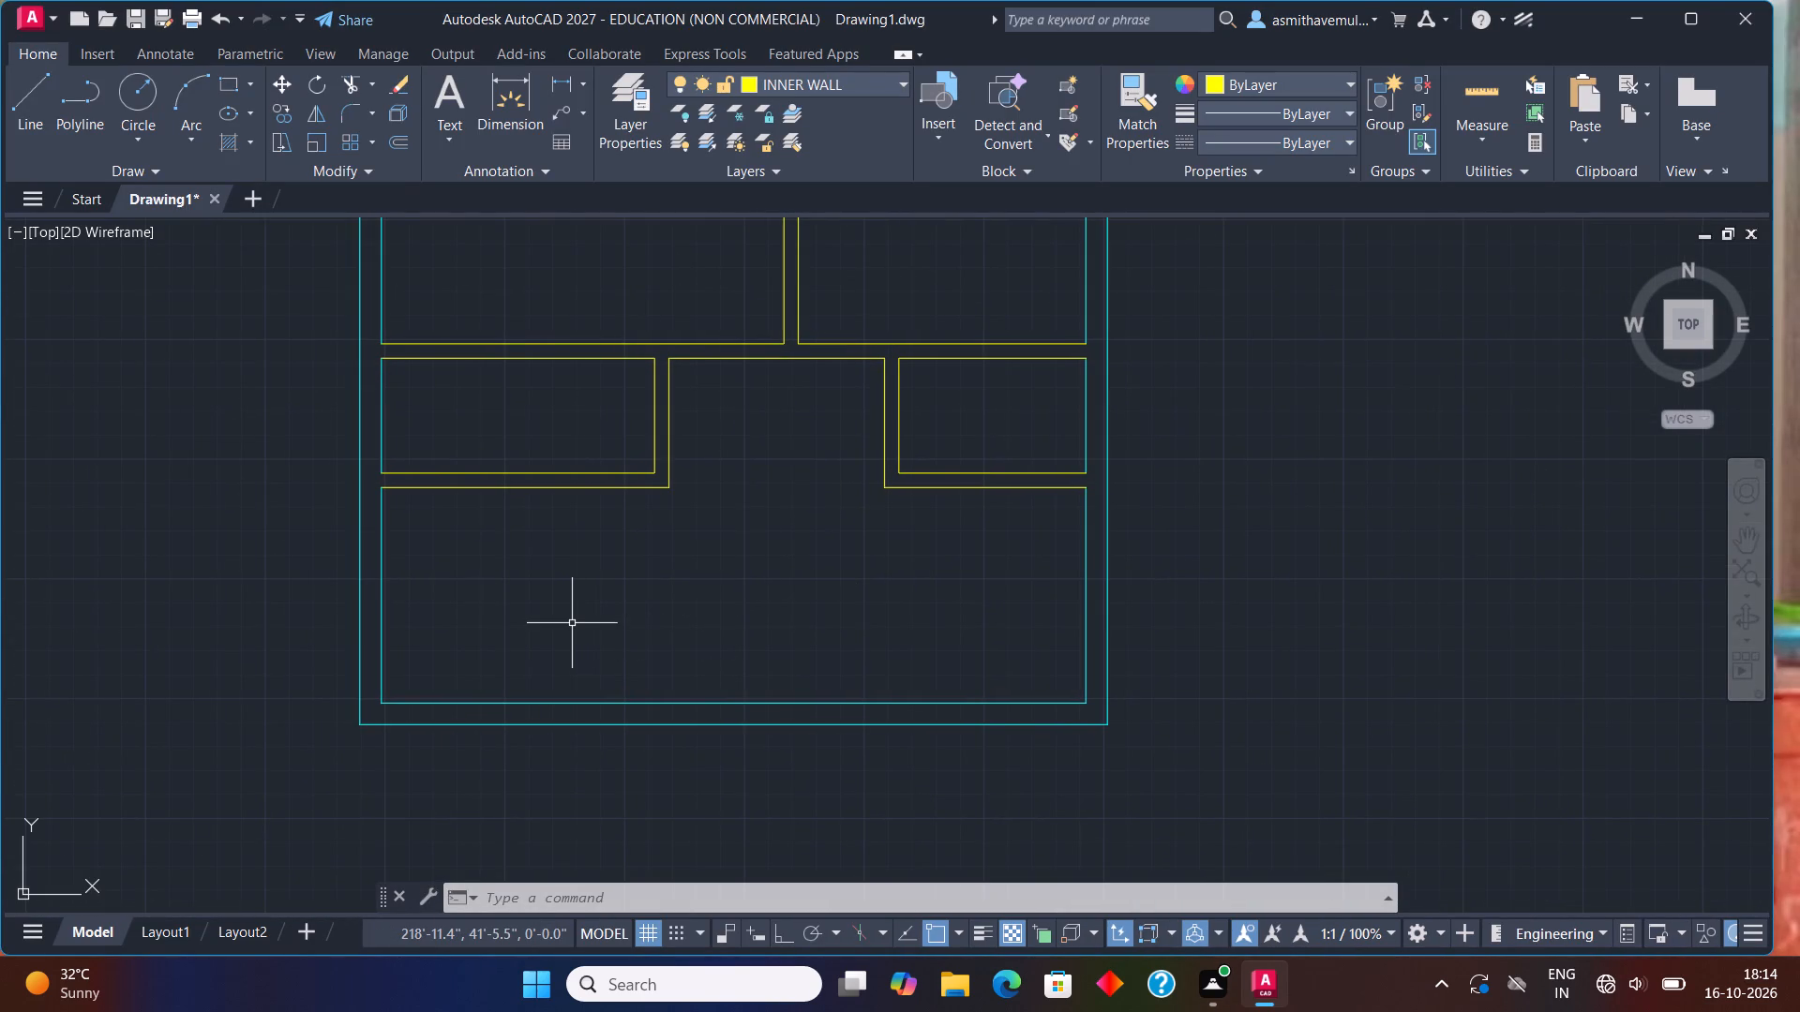
scroll(556, 628, "up", 1)
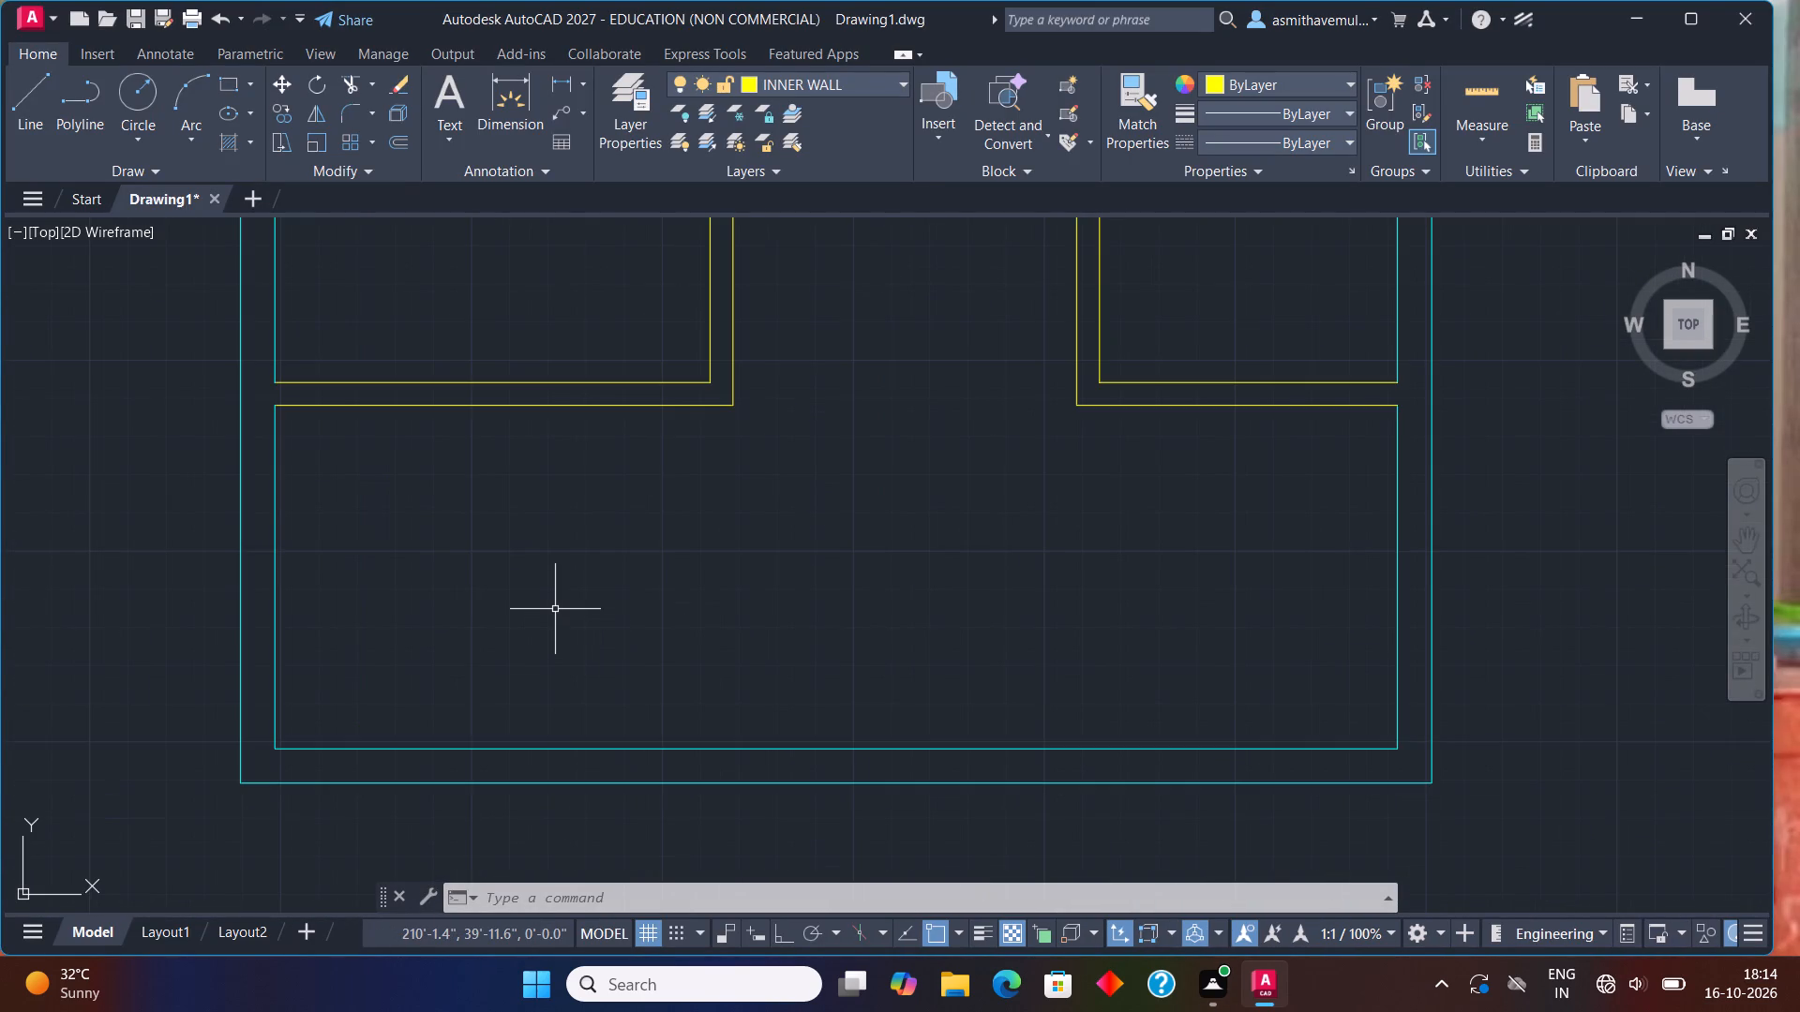
key("o")
key("Return")
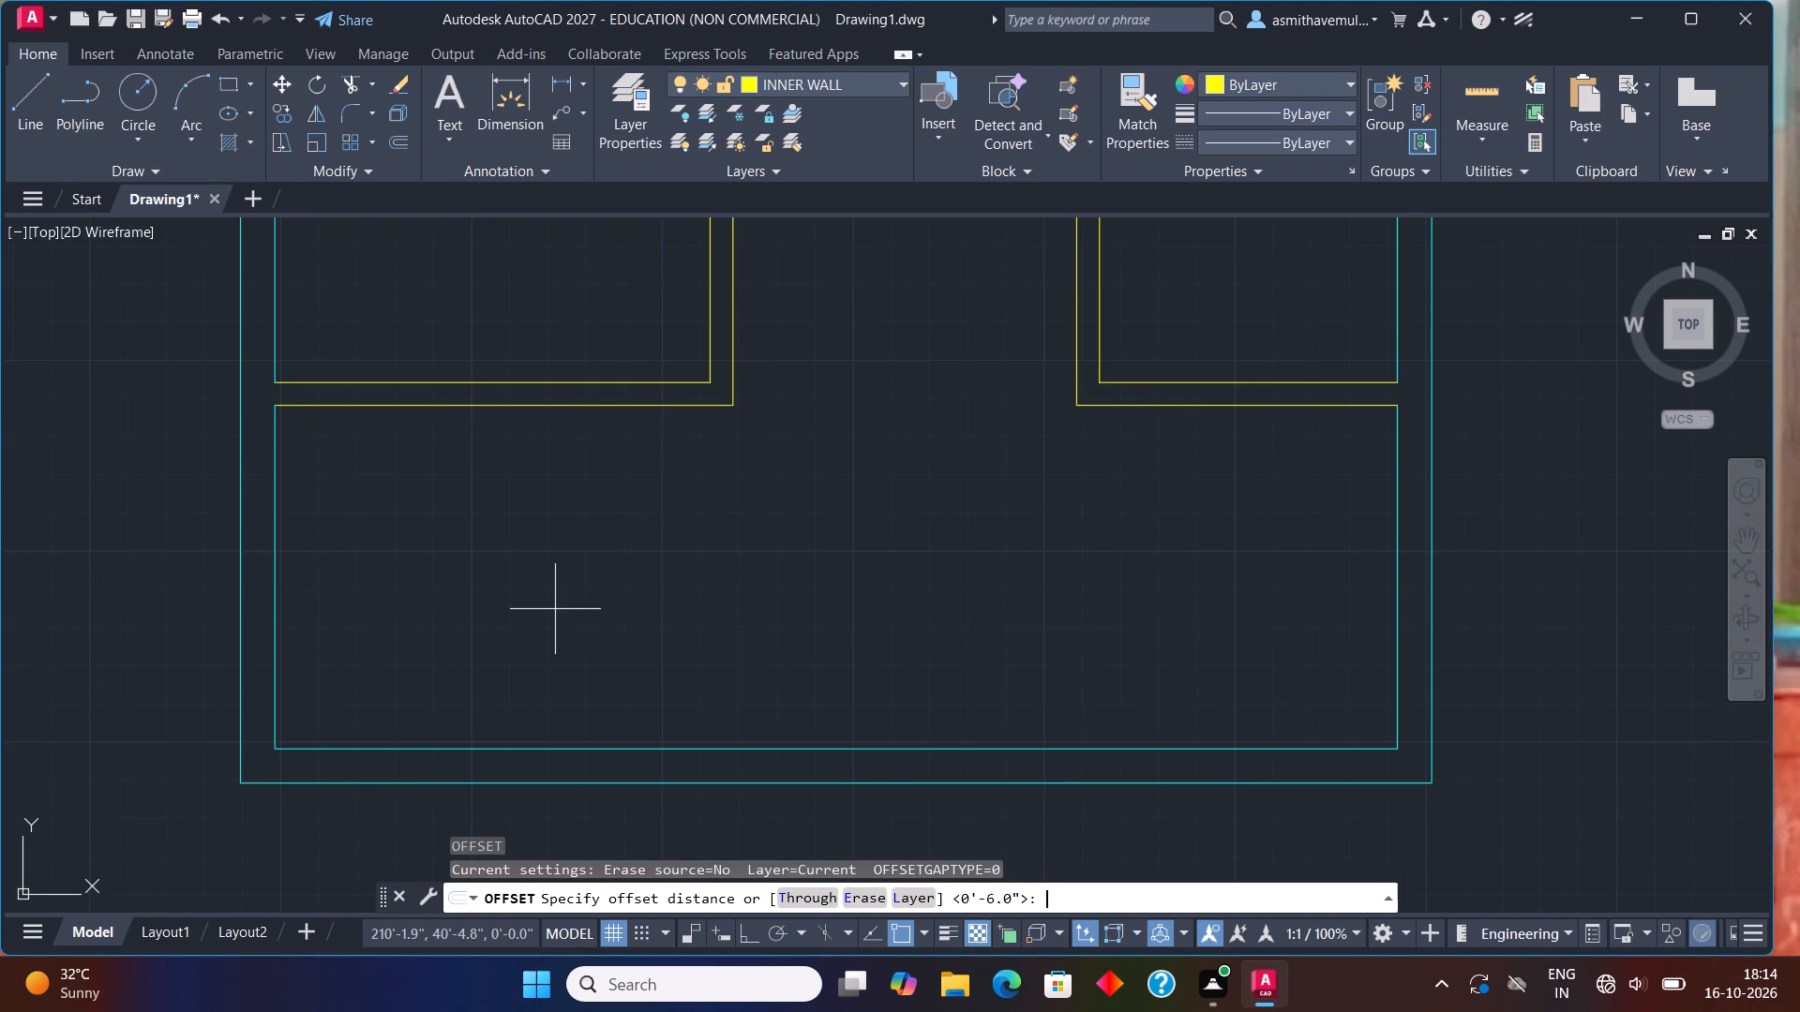
type("5'")
key("Return")
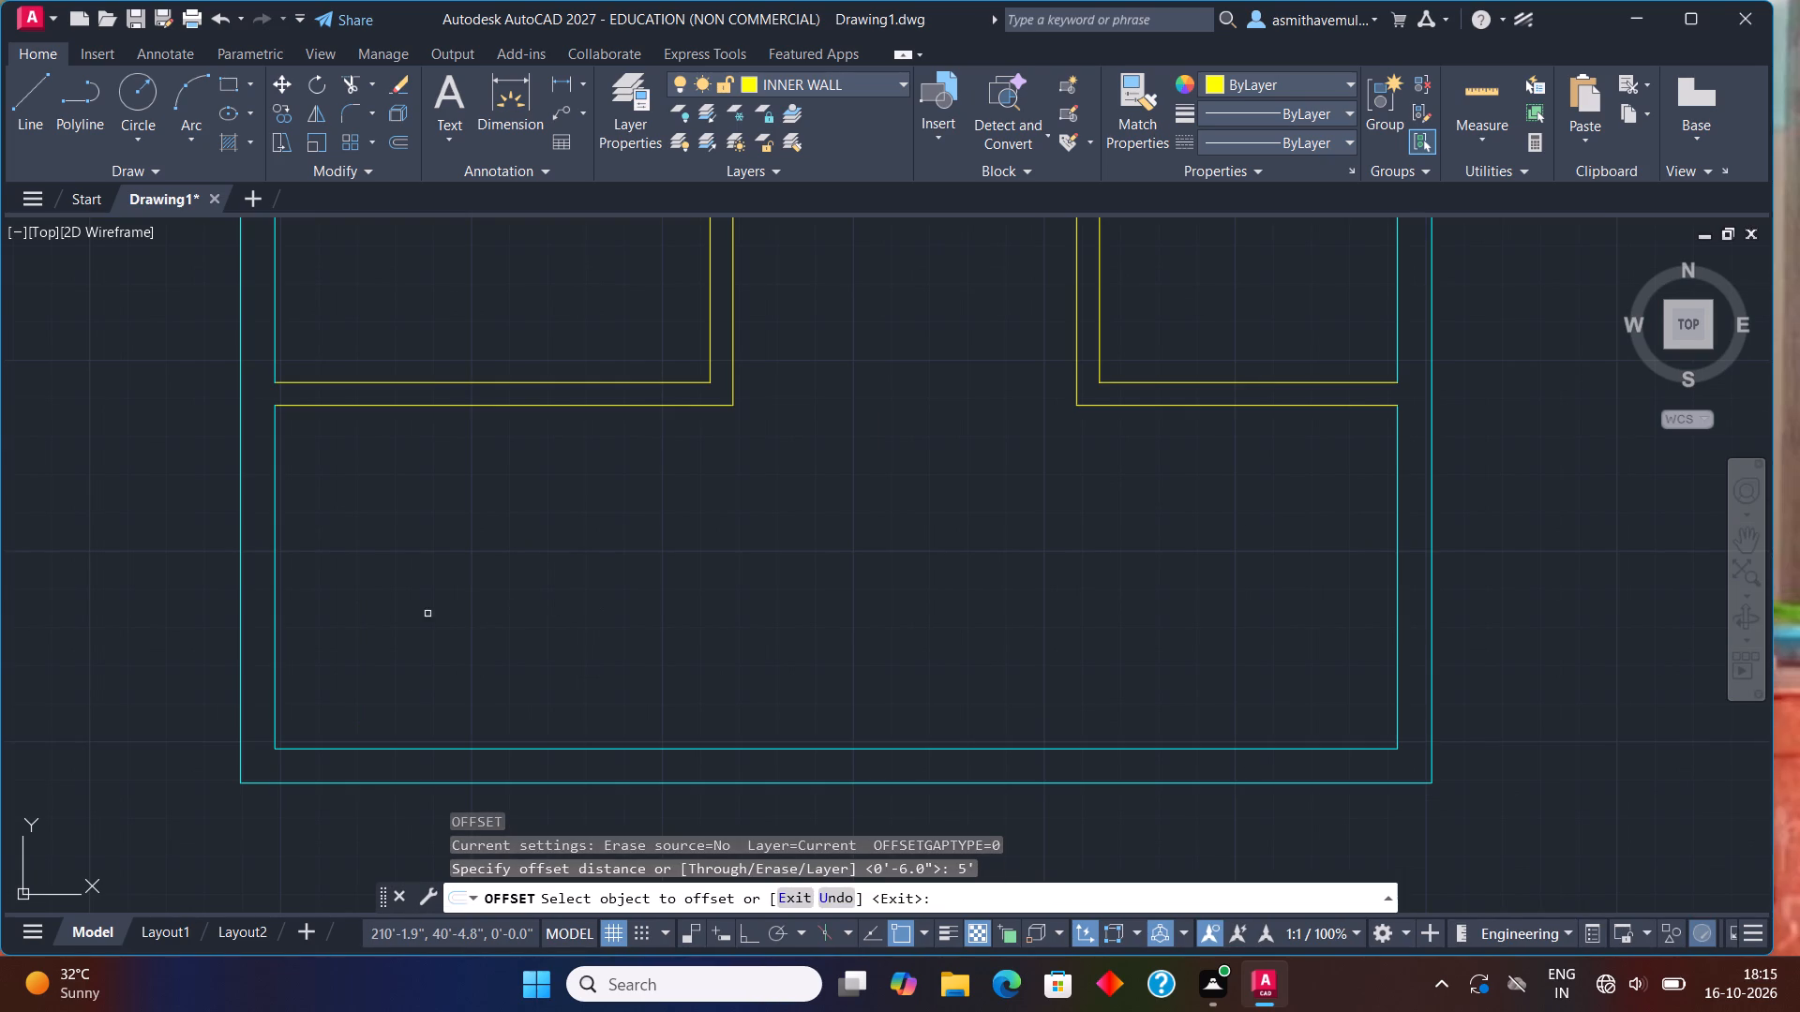
left_click(274, 548)
left_click(373, 525)
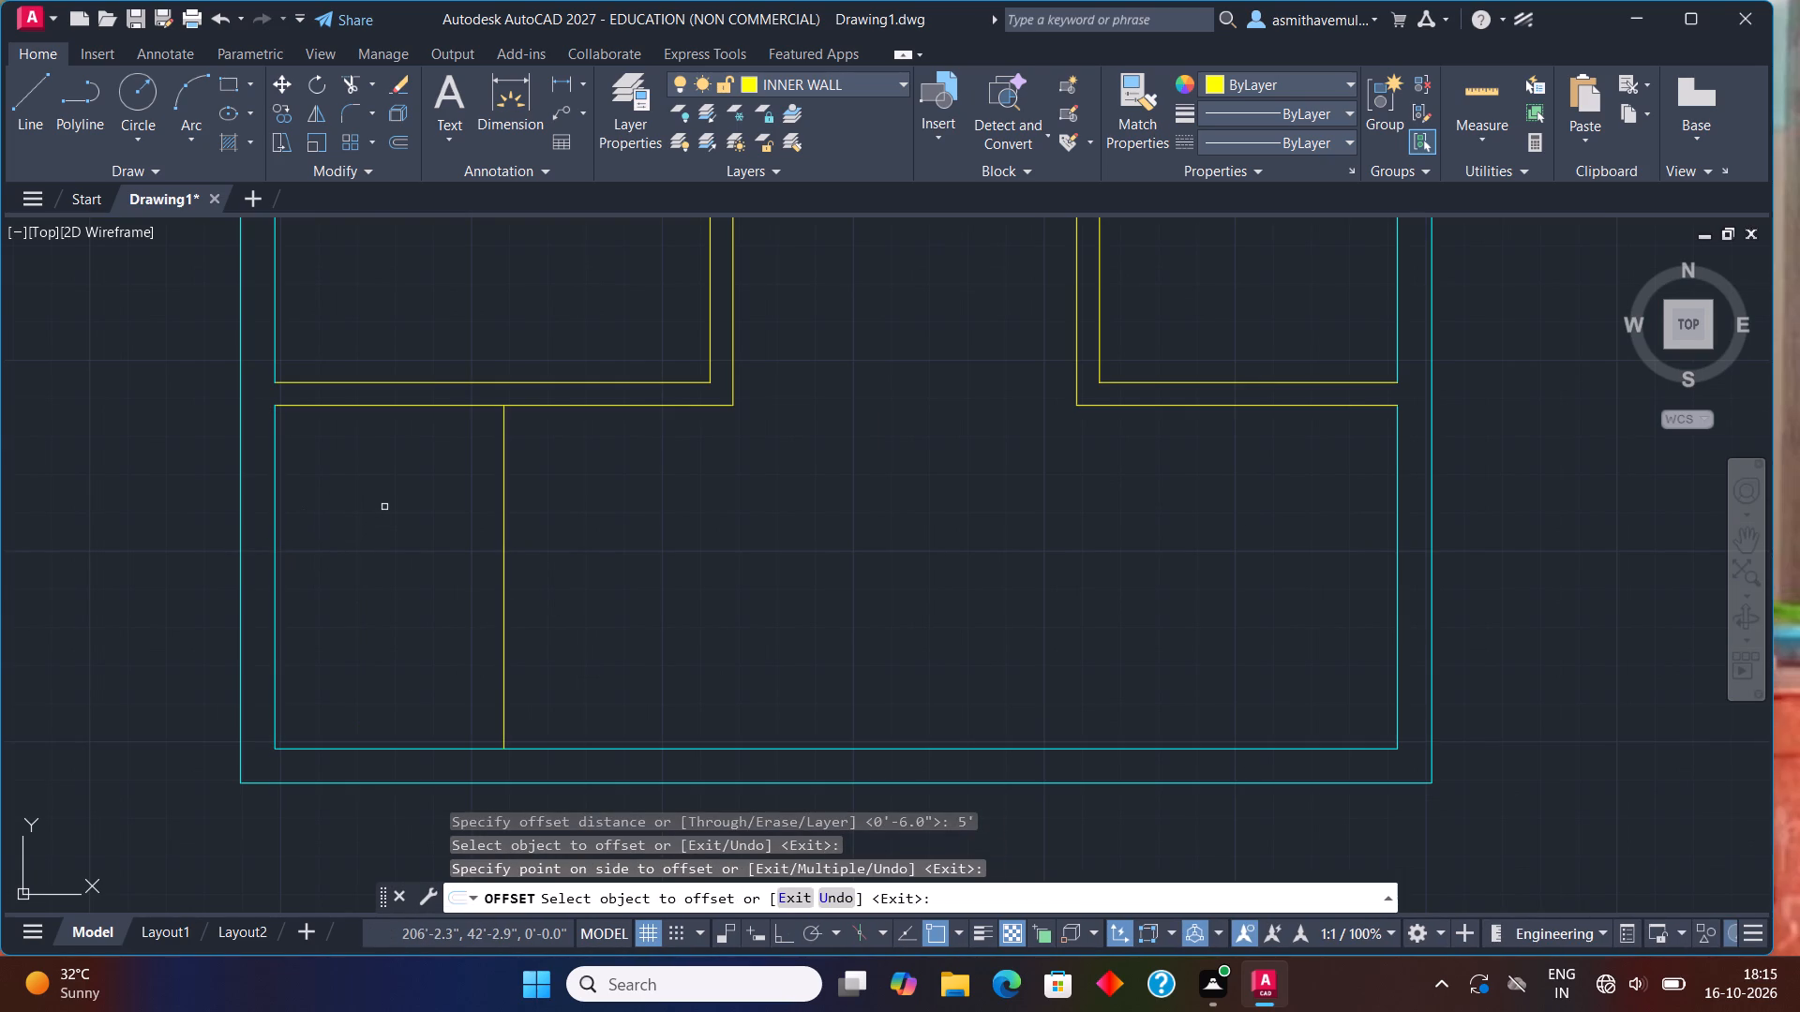
key("Escape")
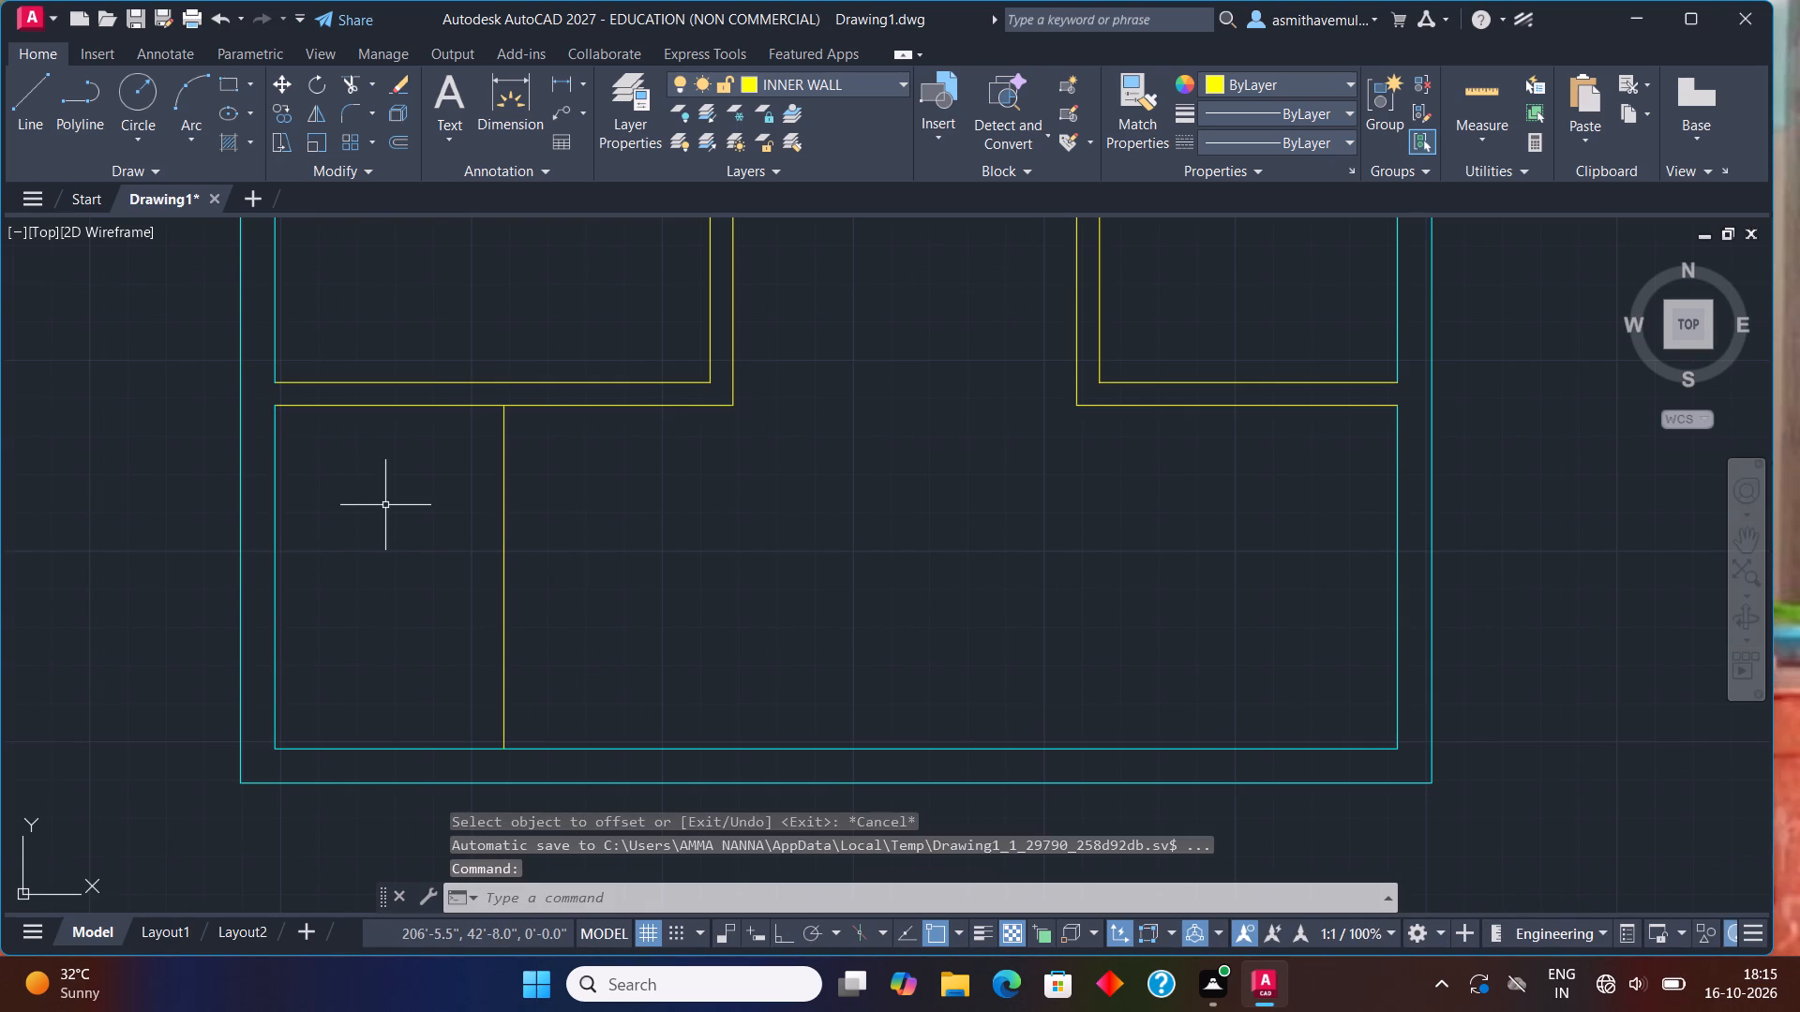
Offset the new vertical partition line in the bottom room 6" to the right to give the partition its thickness.
key("o")
key("Return")
type("6\"")
key("Return")
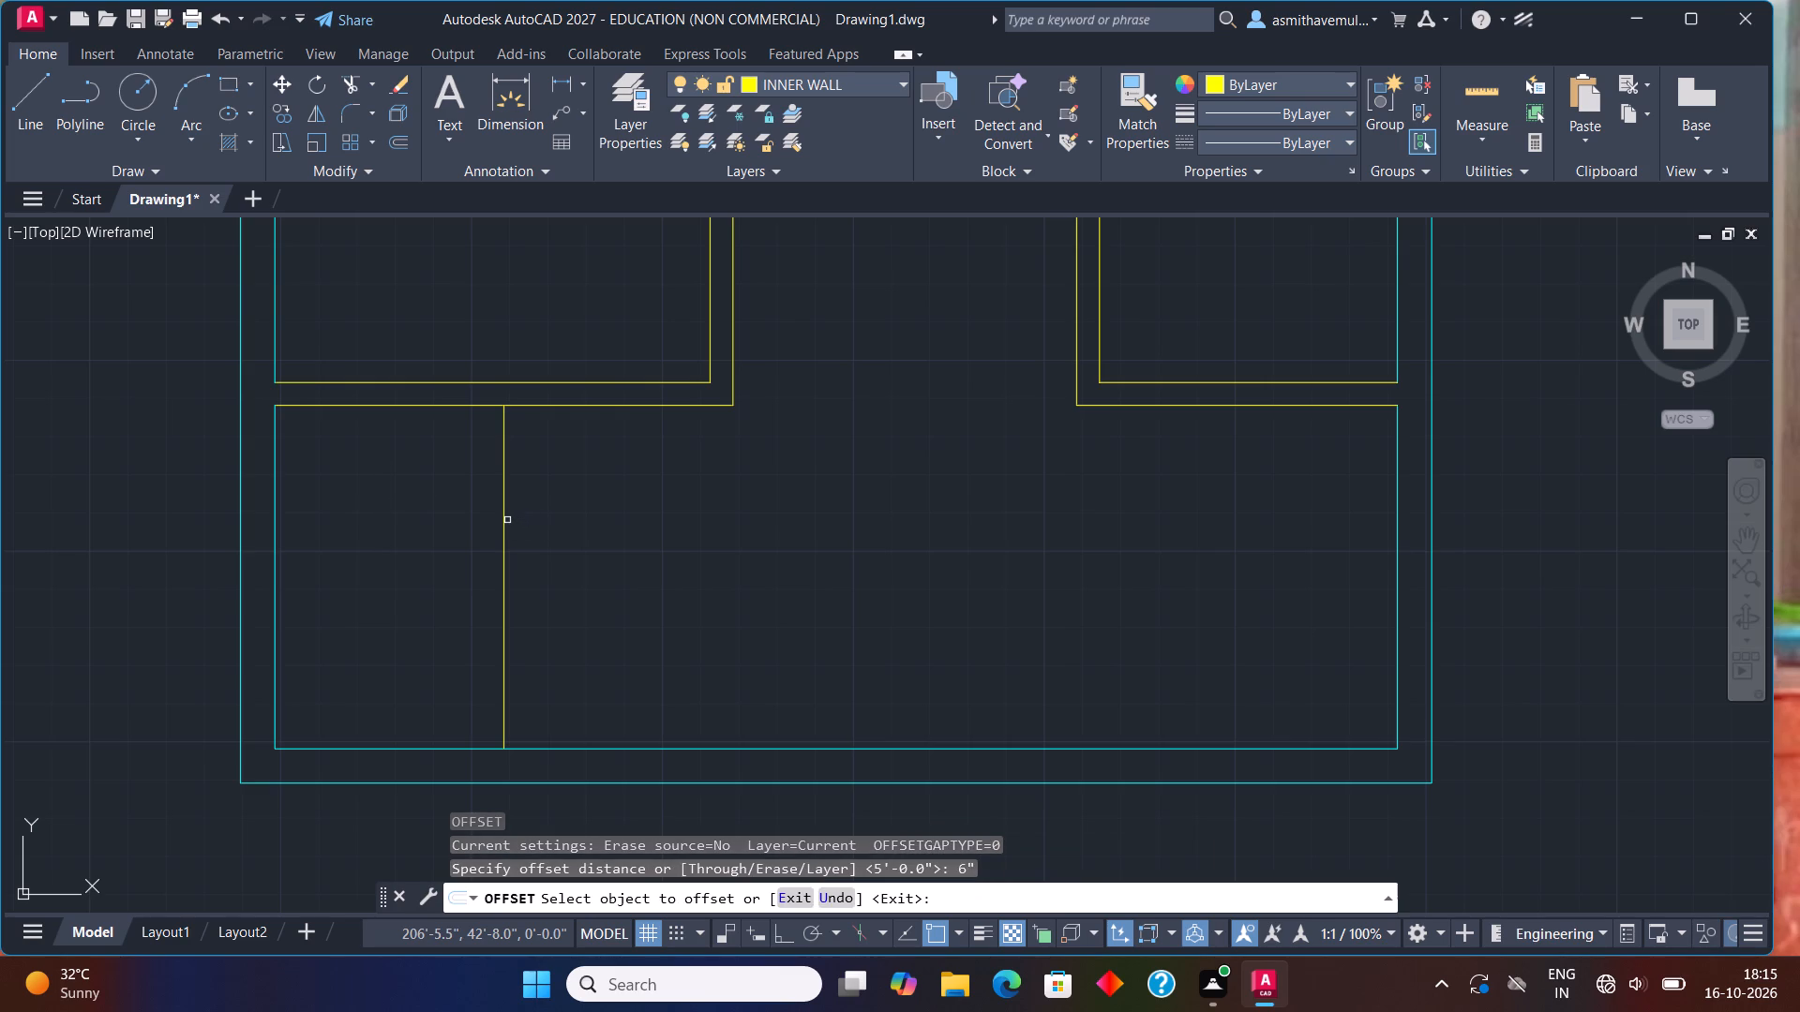
double_click(501, 520)
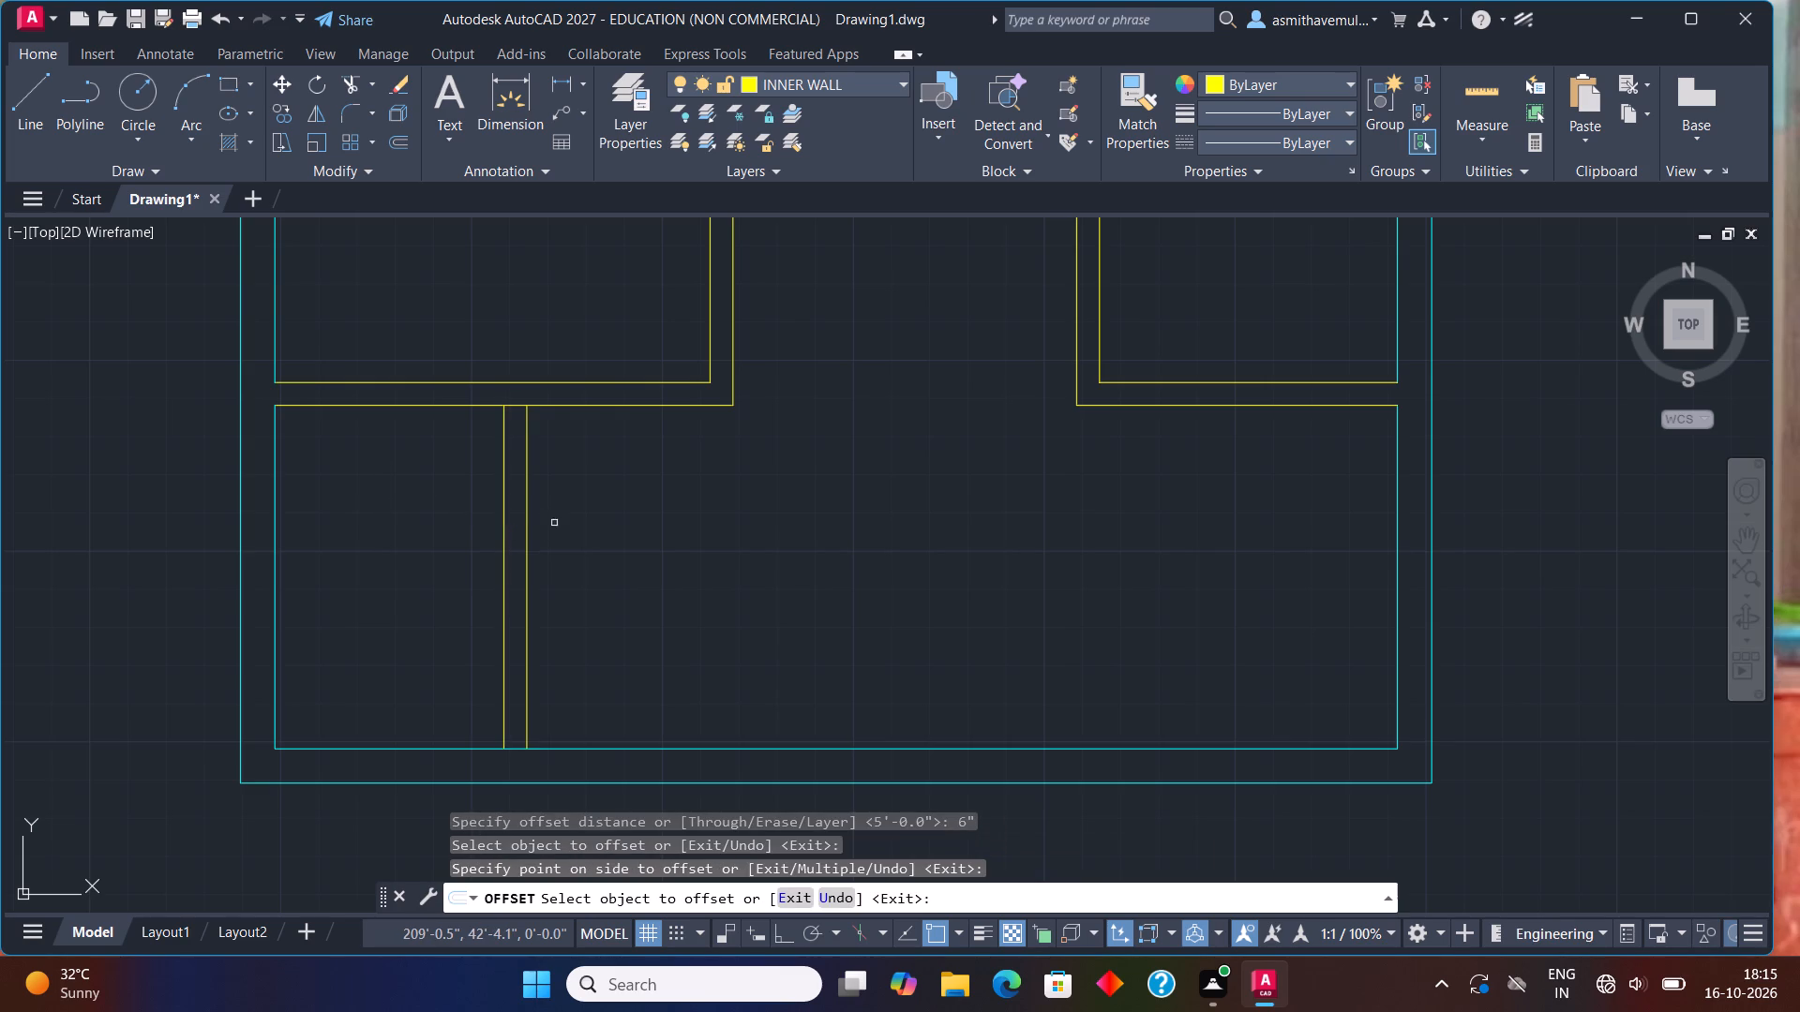
key("Escape")
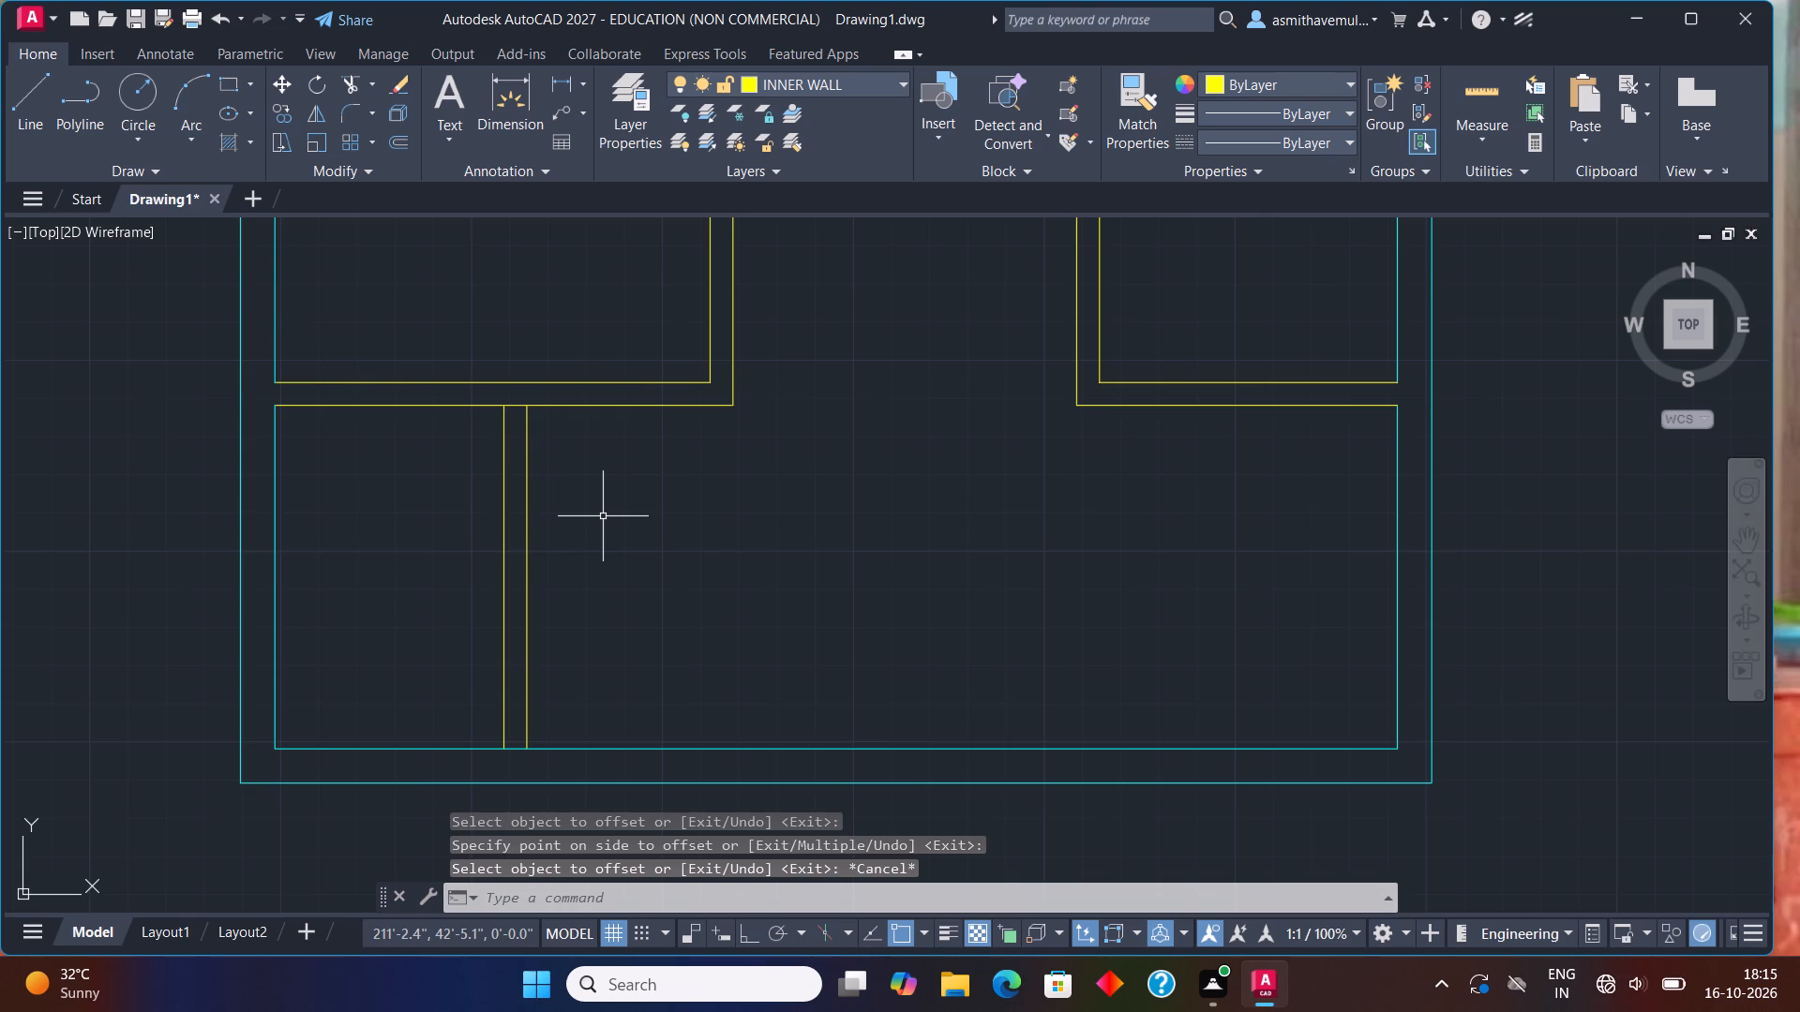
Trim the bottom wall's inner face and the horizontal partition line between the two lines of the new vertical partition.
type("TRIM")
key("Return")
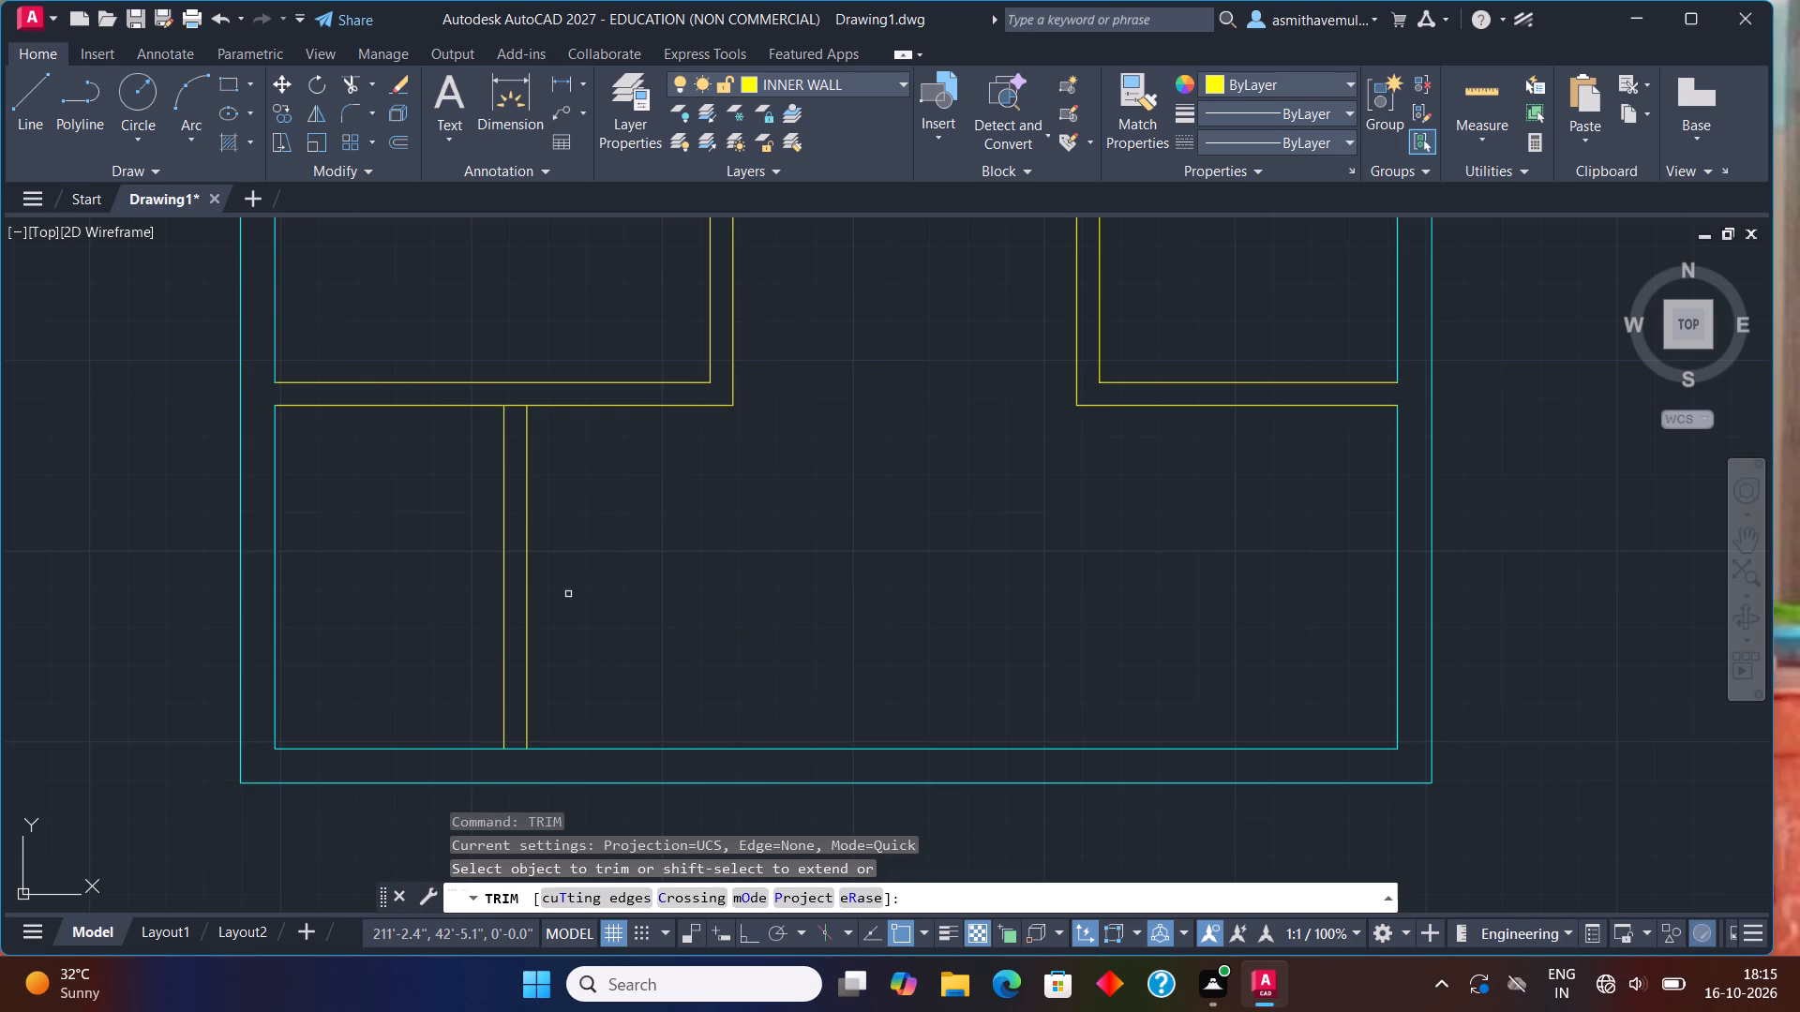
scroll(525, 677, "up", 1)
left_click(500, 791)
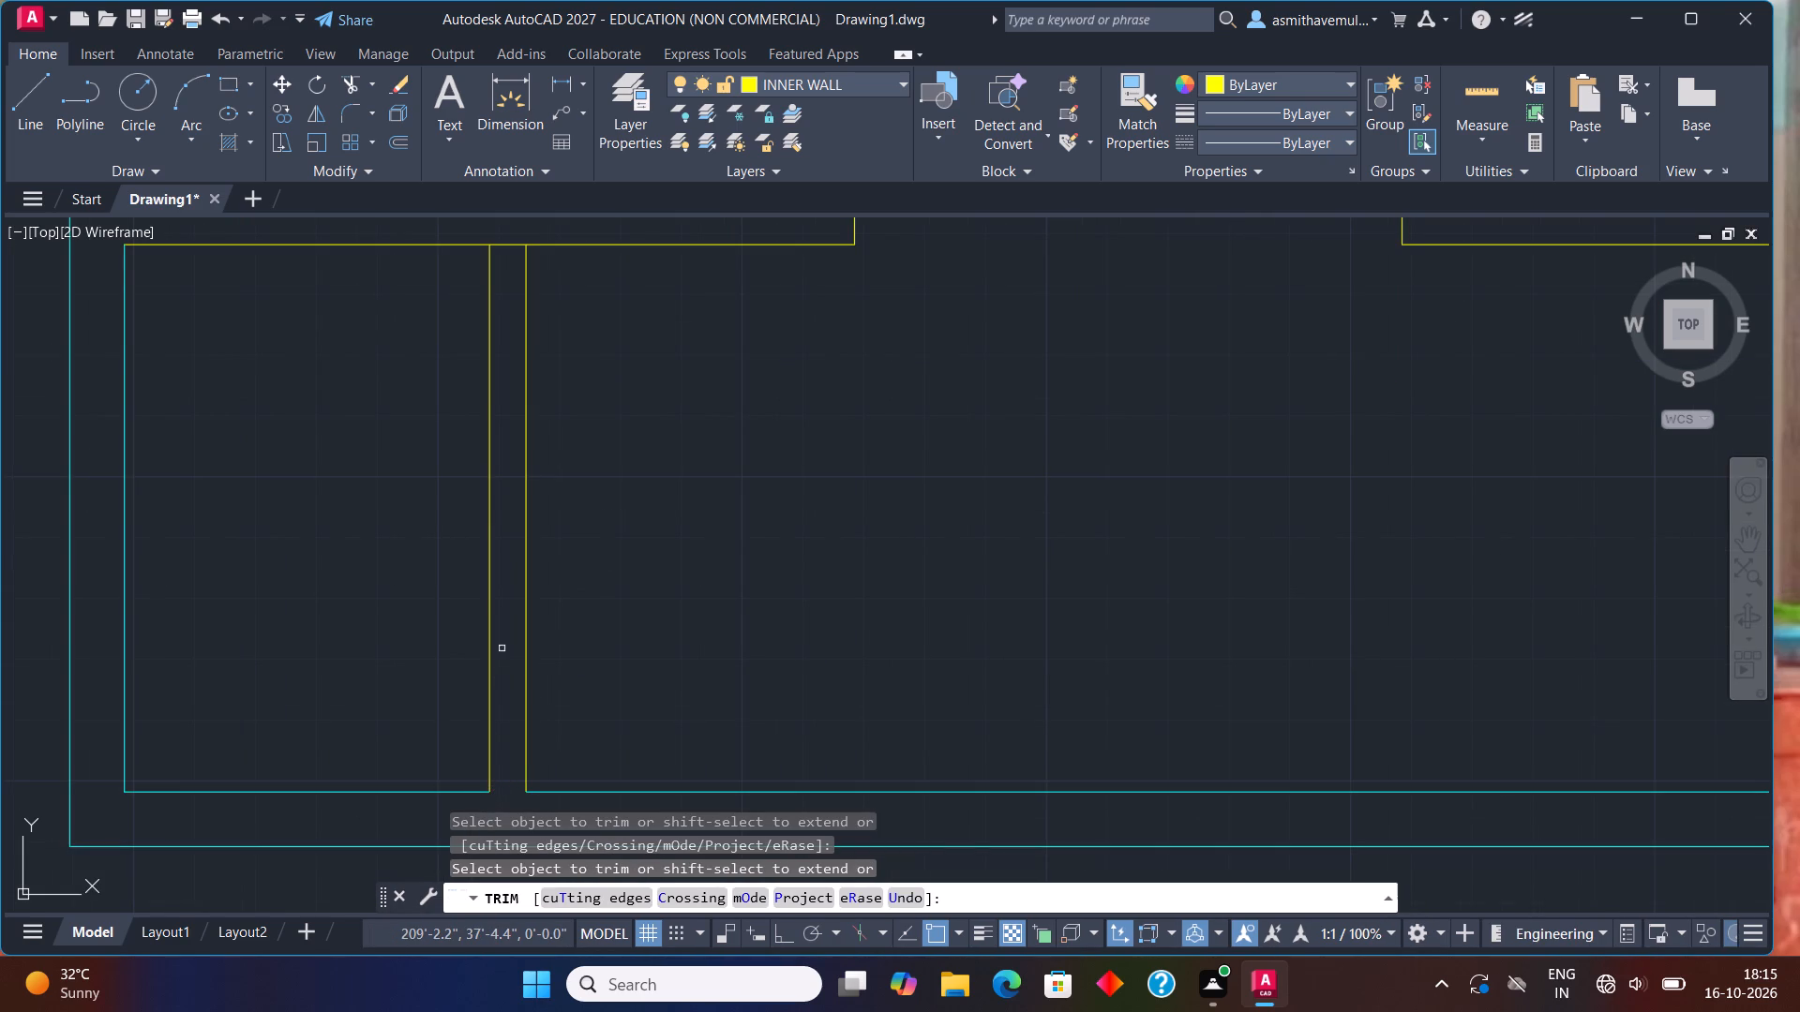
left_click(500, 242)
scroll(689, 351, "down", 1)
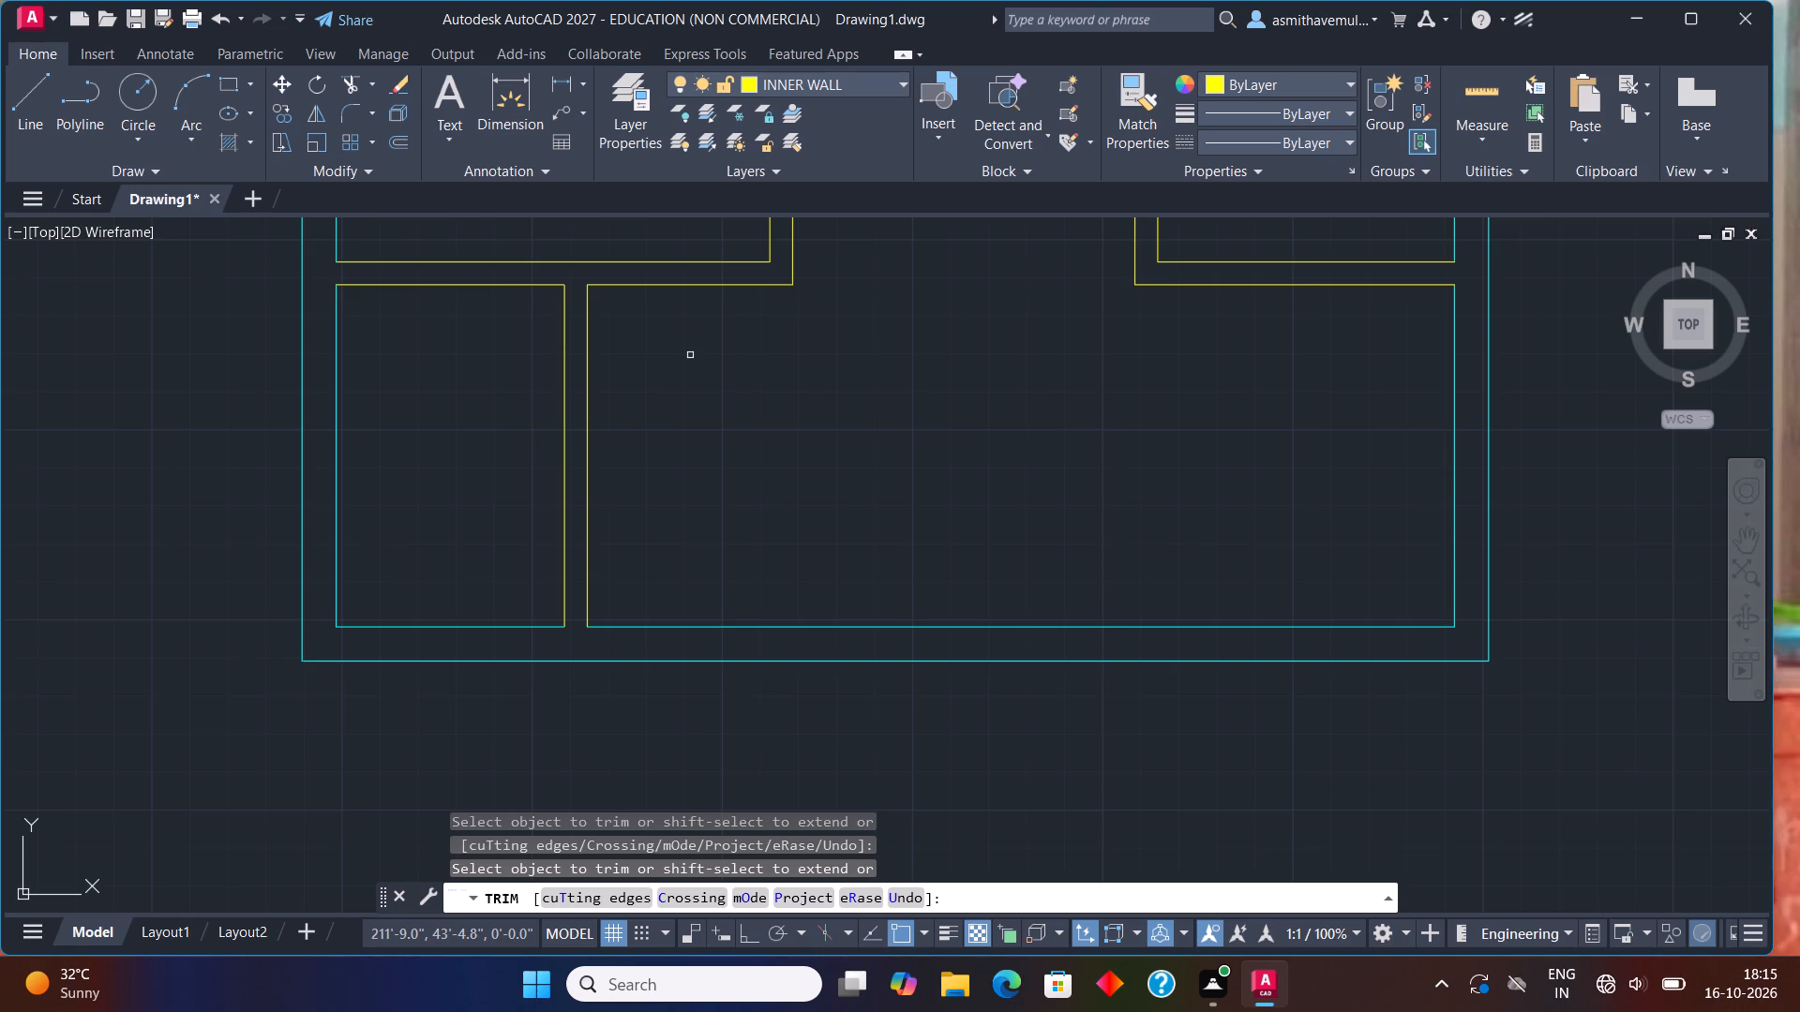
key("Escape")
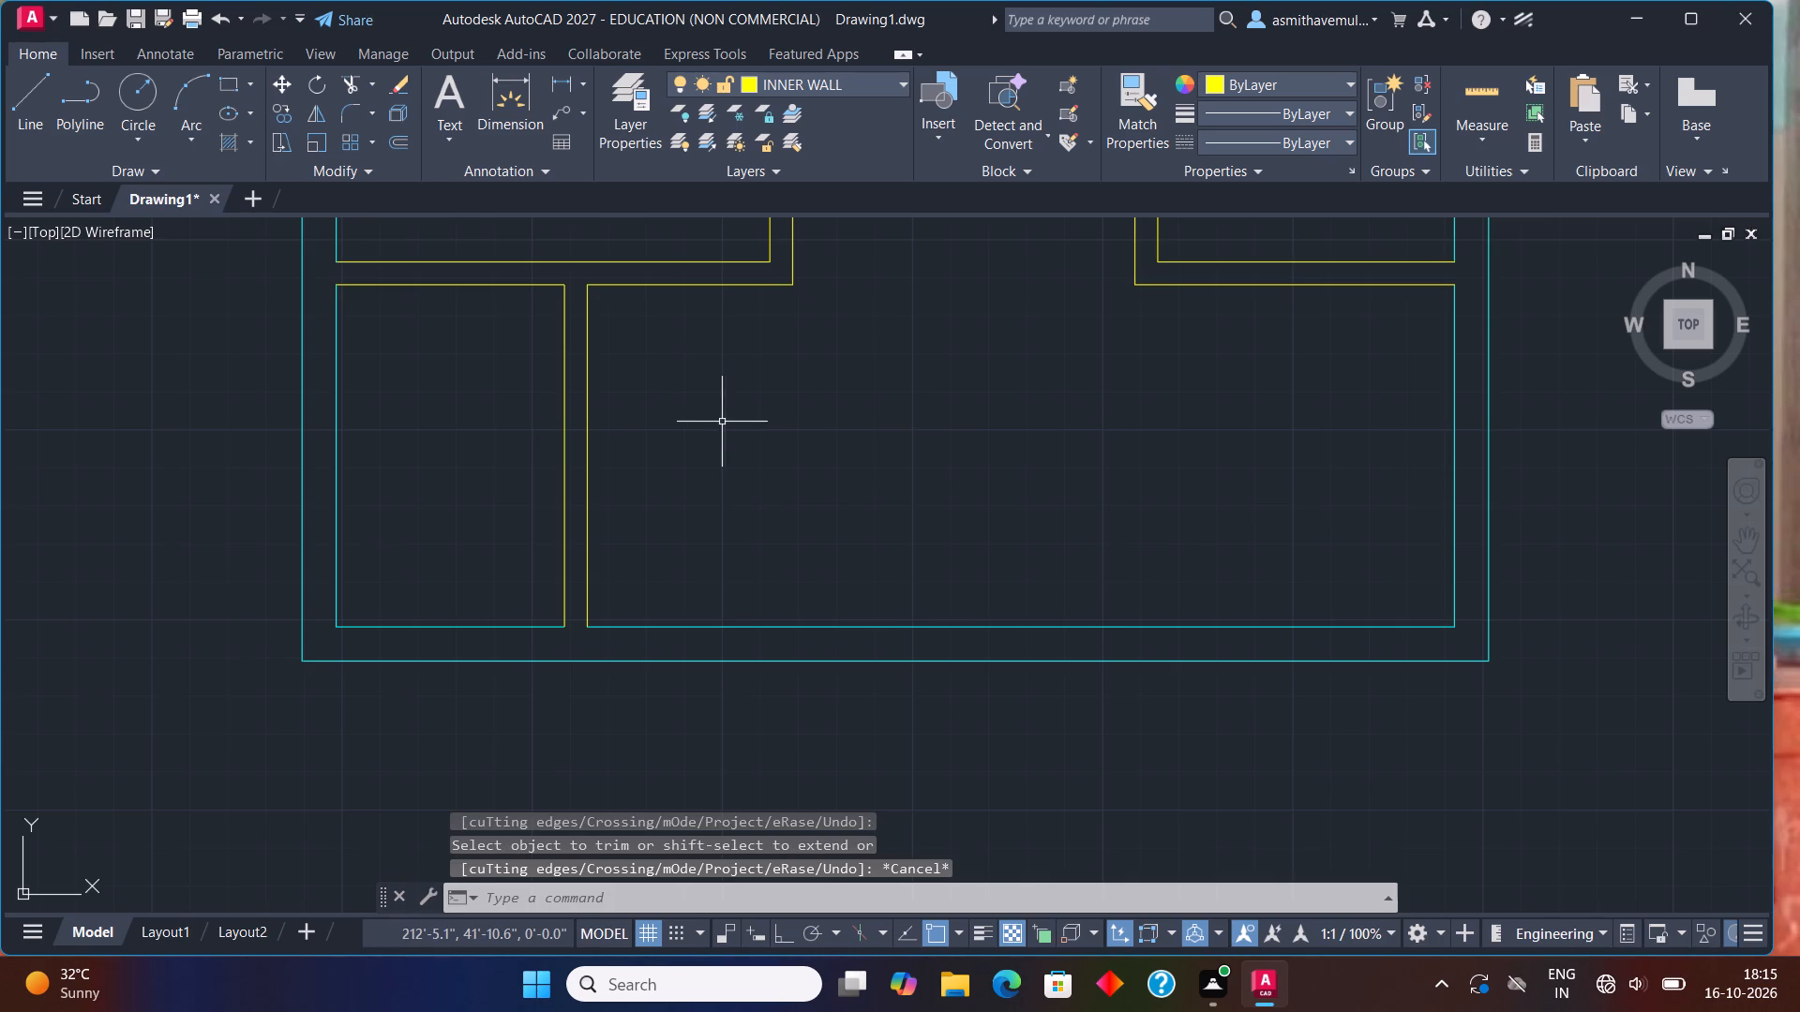
Make DOOR the current layer.
scroll(900, 442, "down", 2)
middle_click_drag(969, 439, 773, 550)
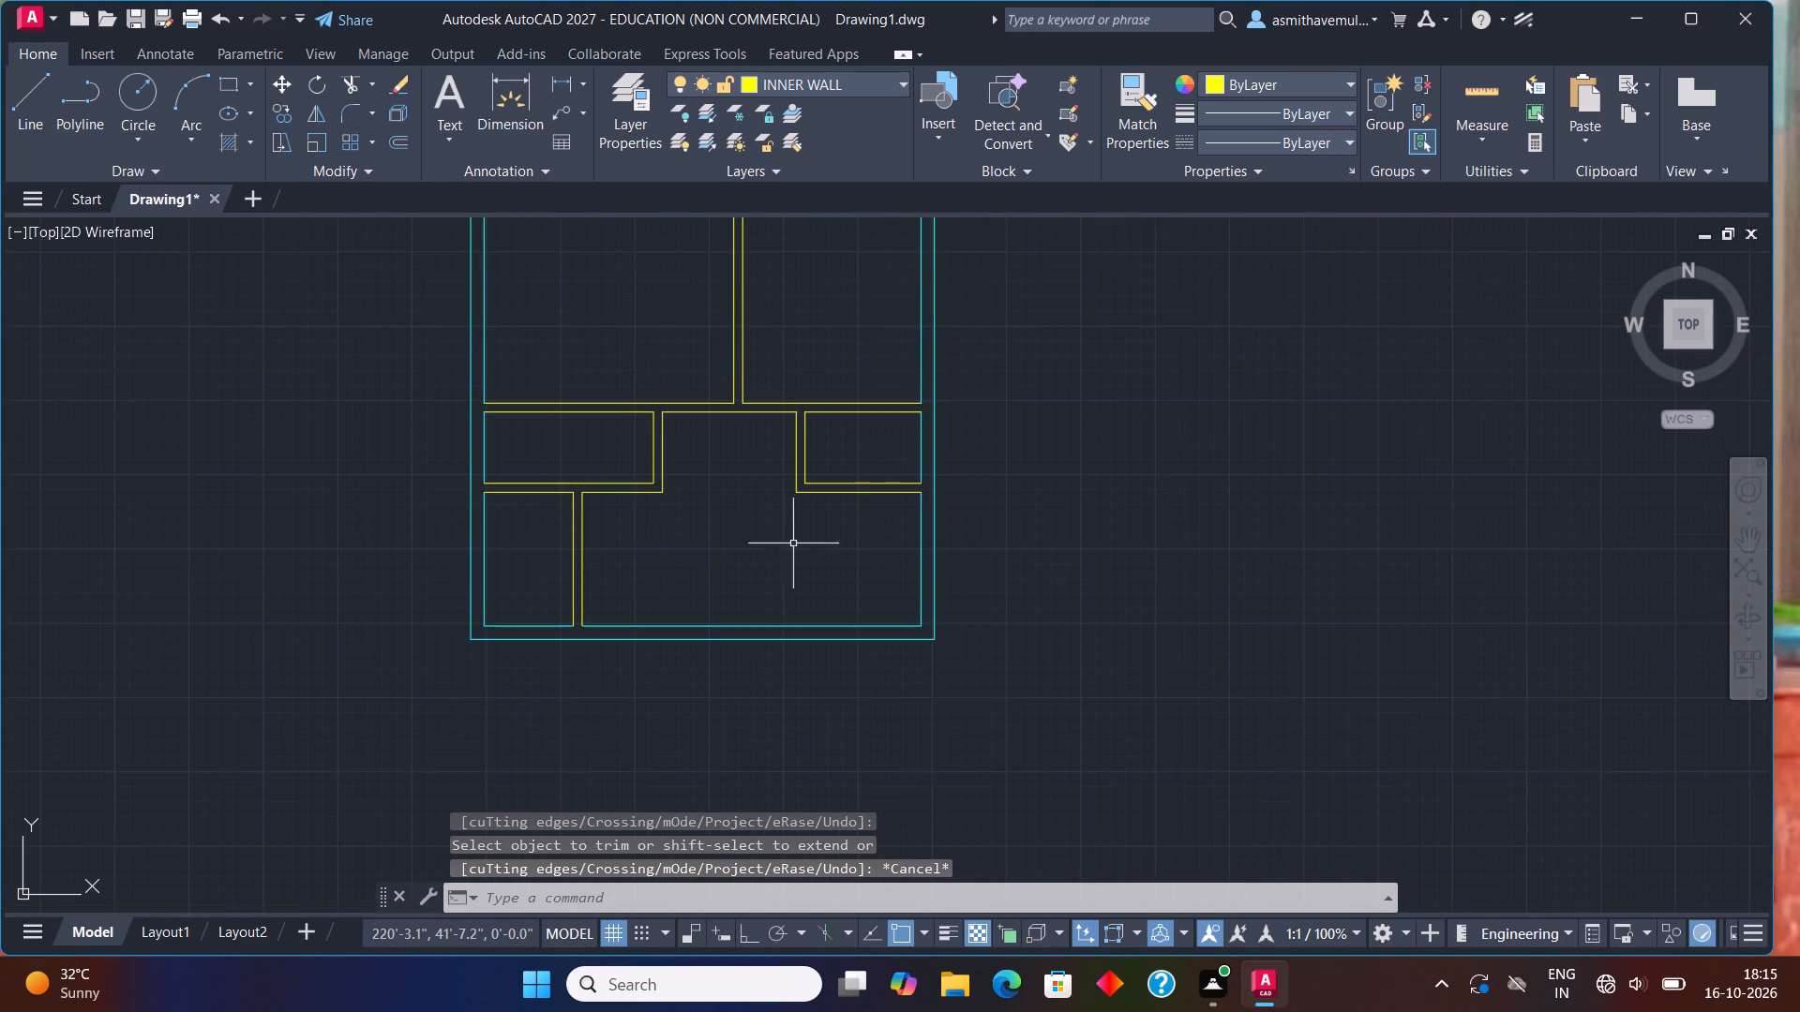
left_click(861, 76)
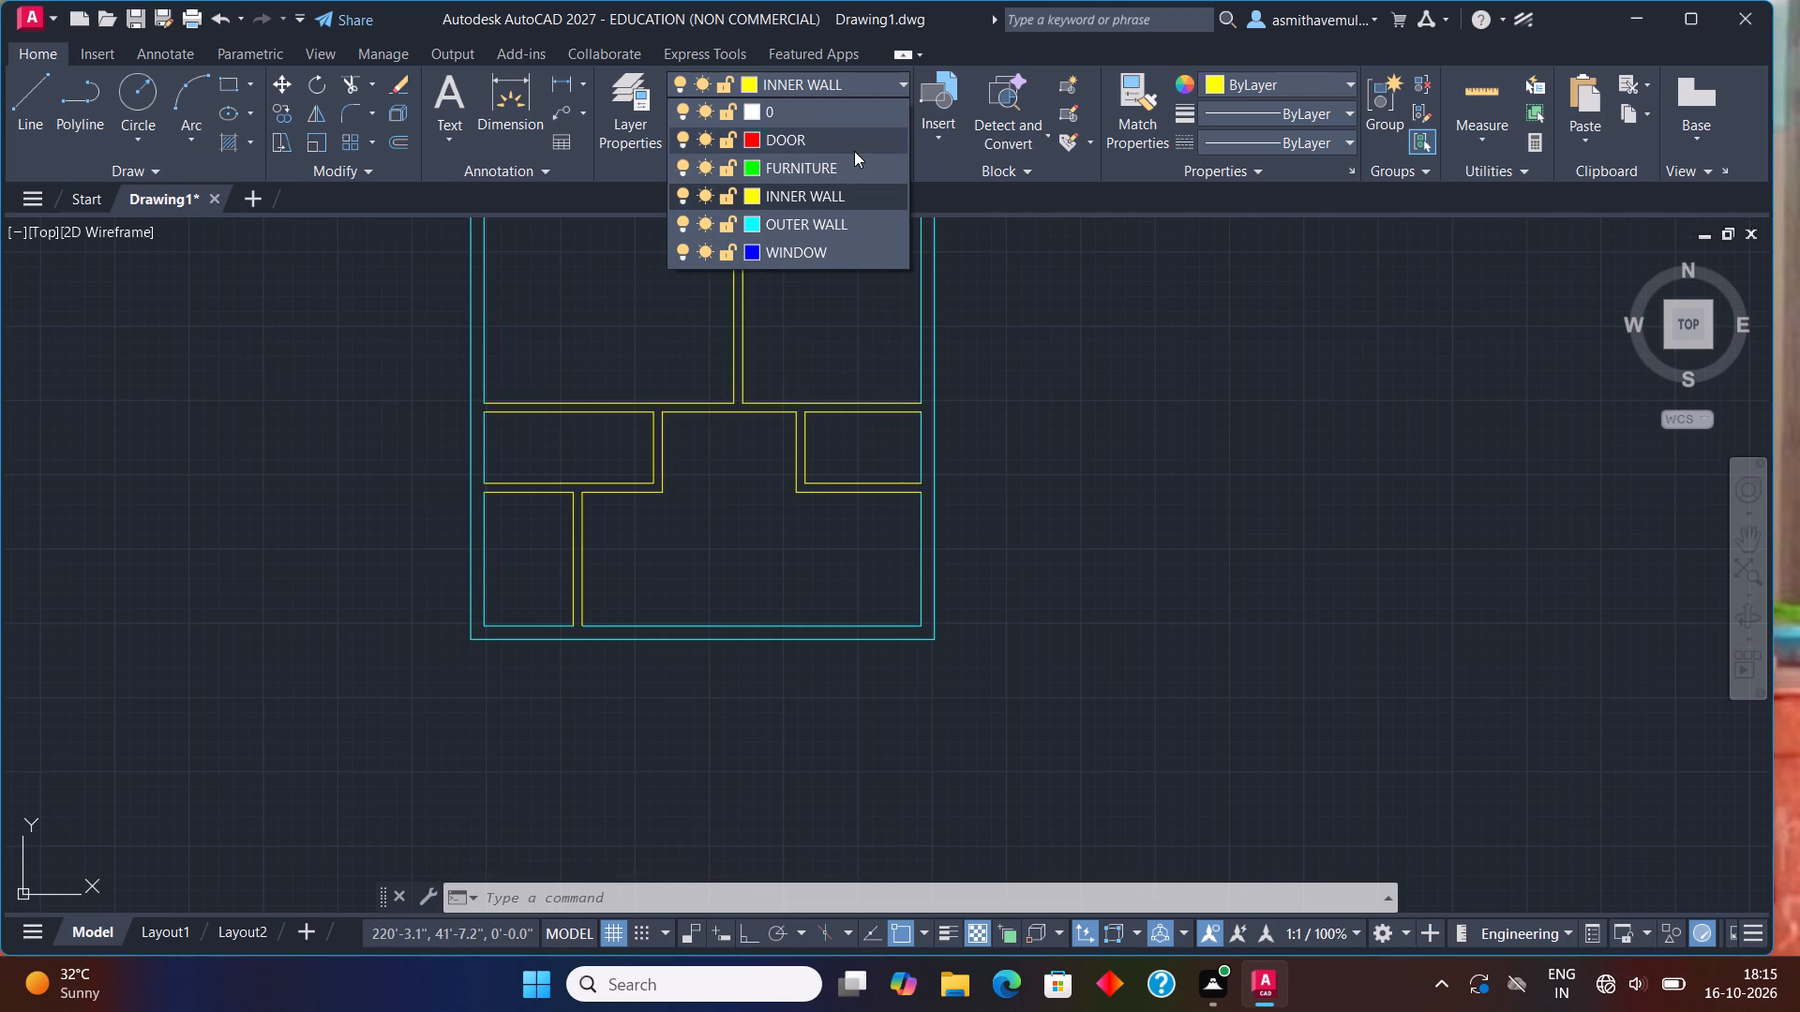
left_click(854, 151)
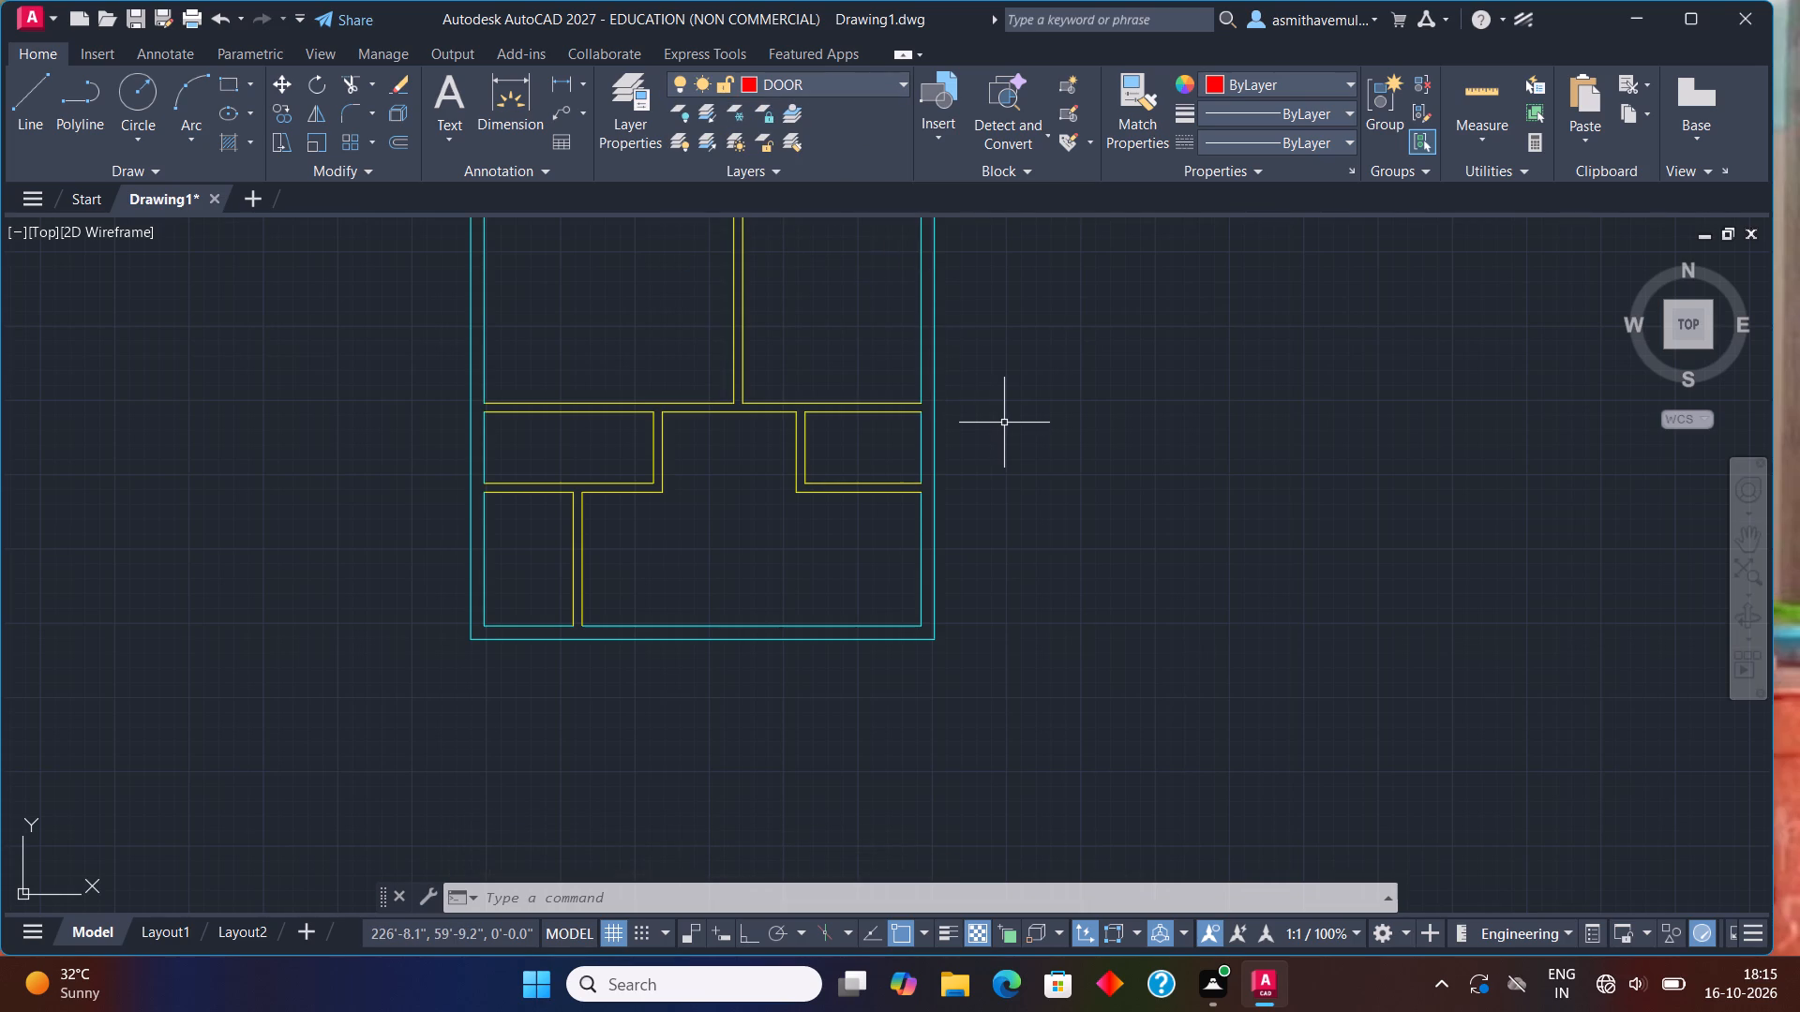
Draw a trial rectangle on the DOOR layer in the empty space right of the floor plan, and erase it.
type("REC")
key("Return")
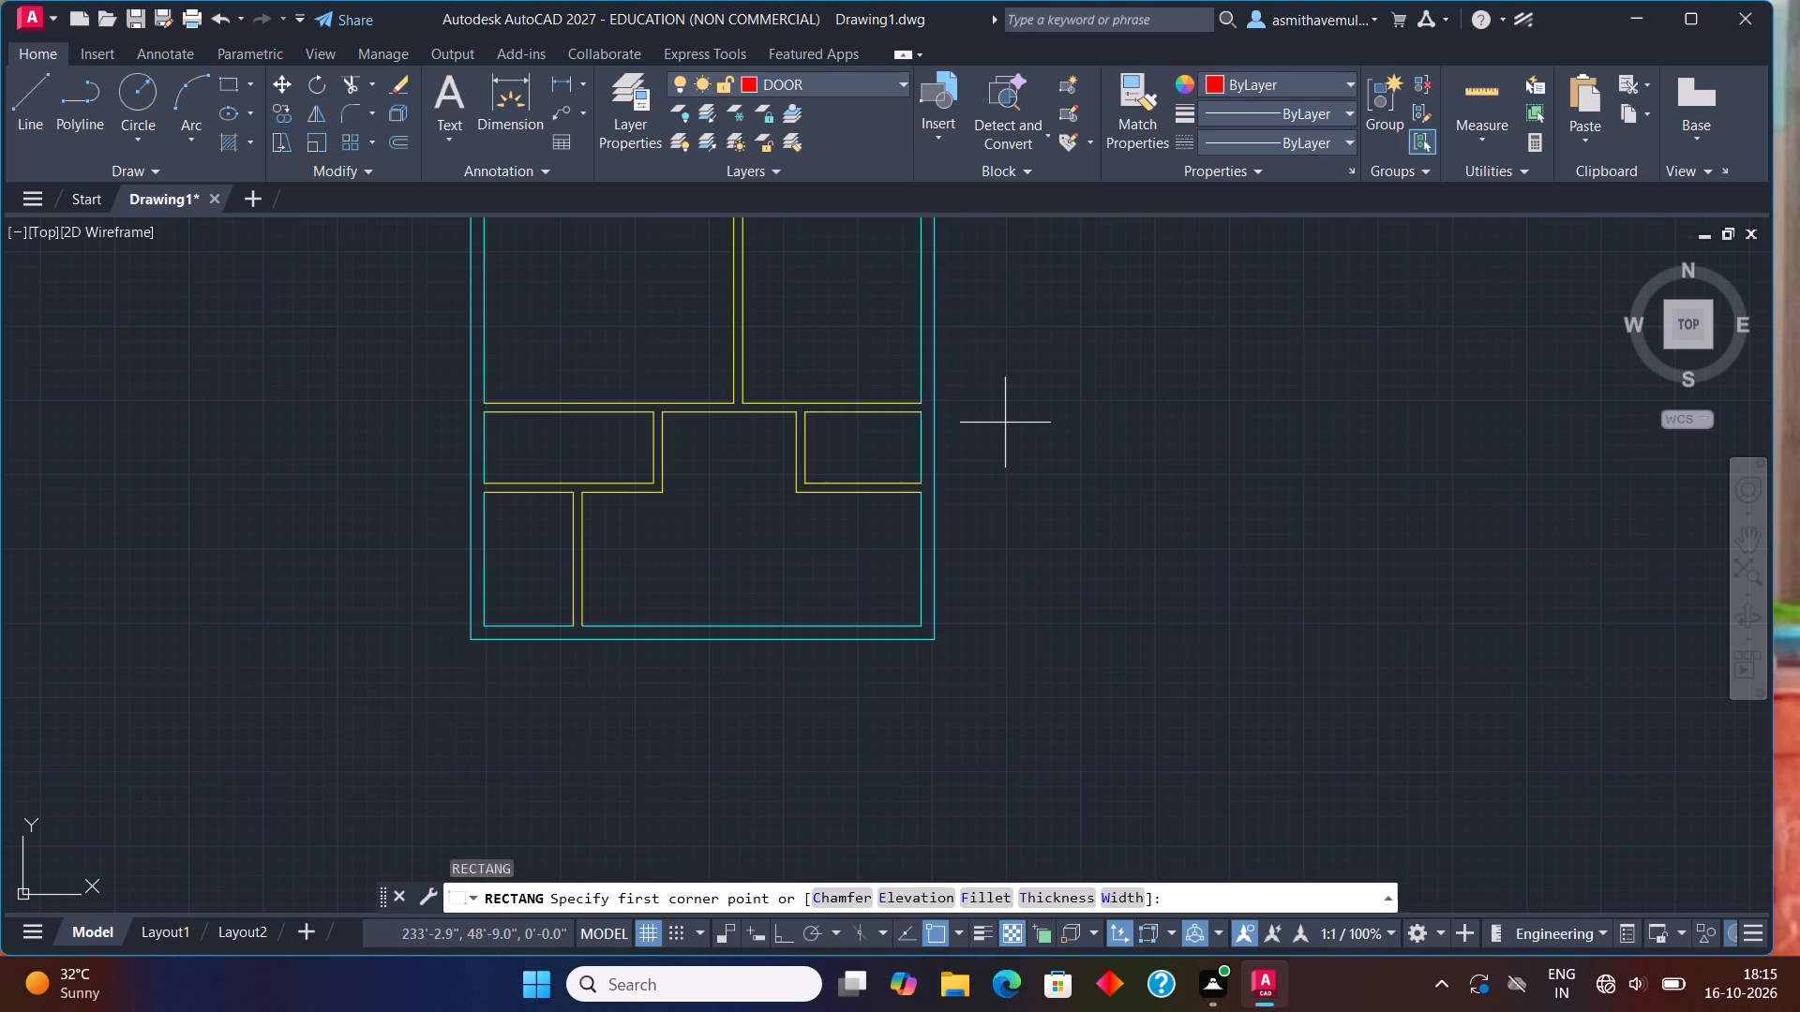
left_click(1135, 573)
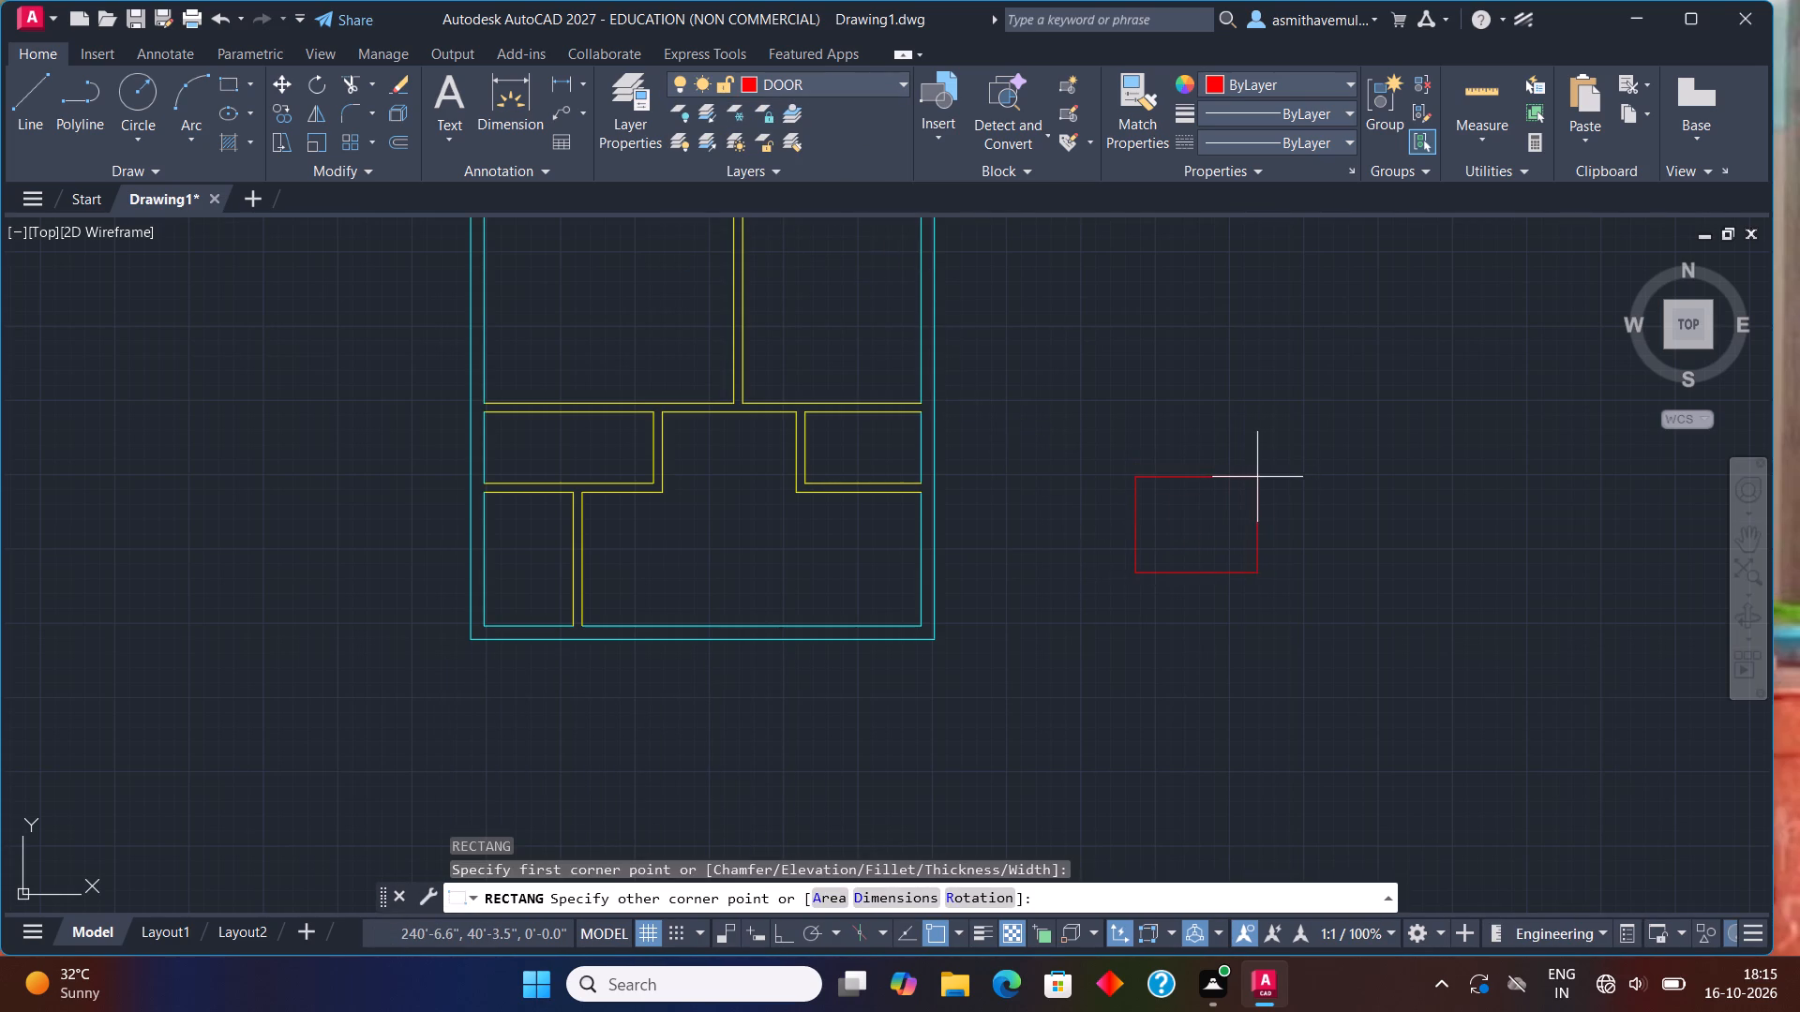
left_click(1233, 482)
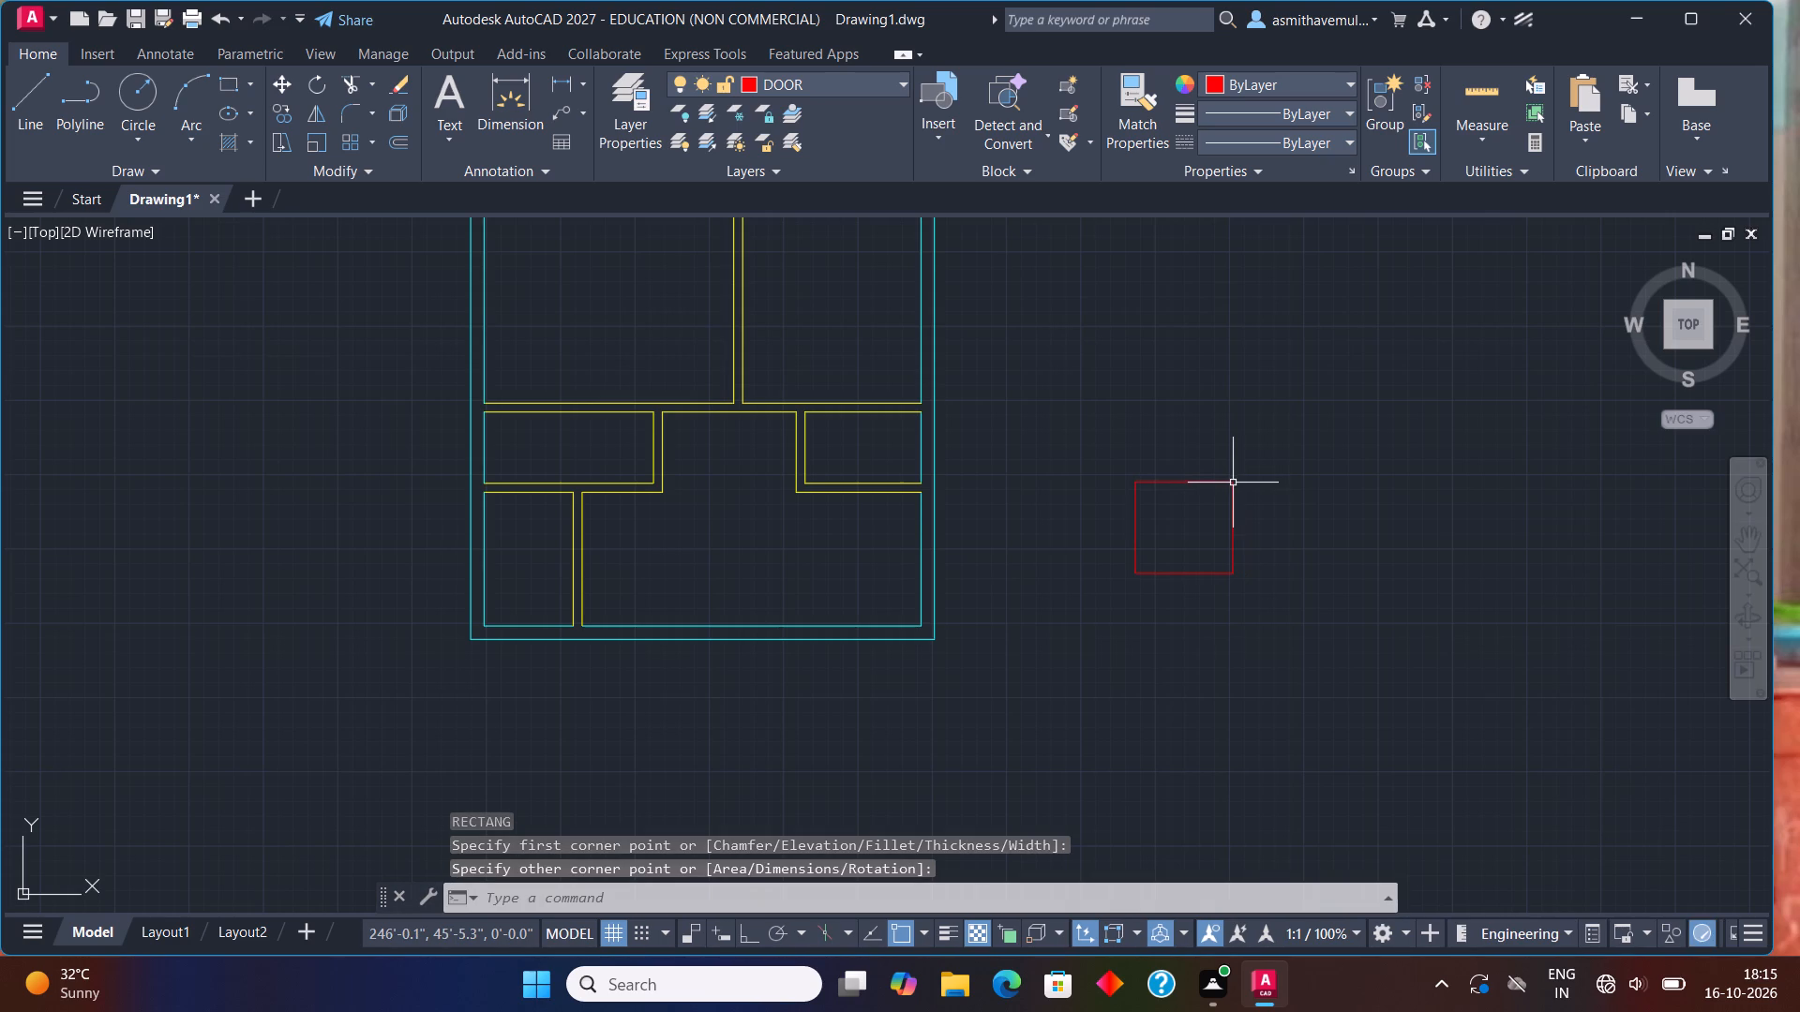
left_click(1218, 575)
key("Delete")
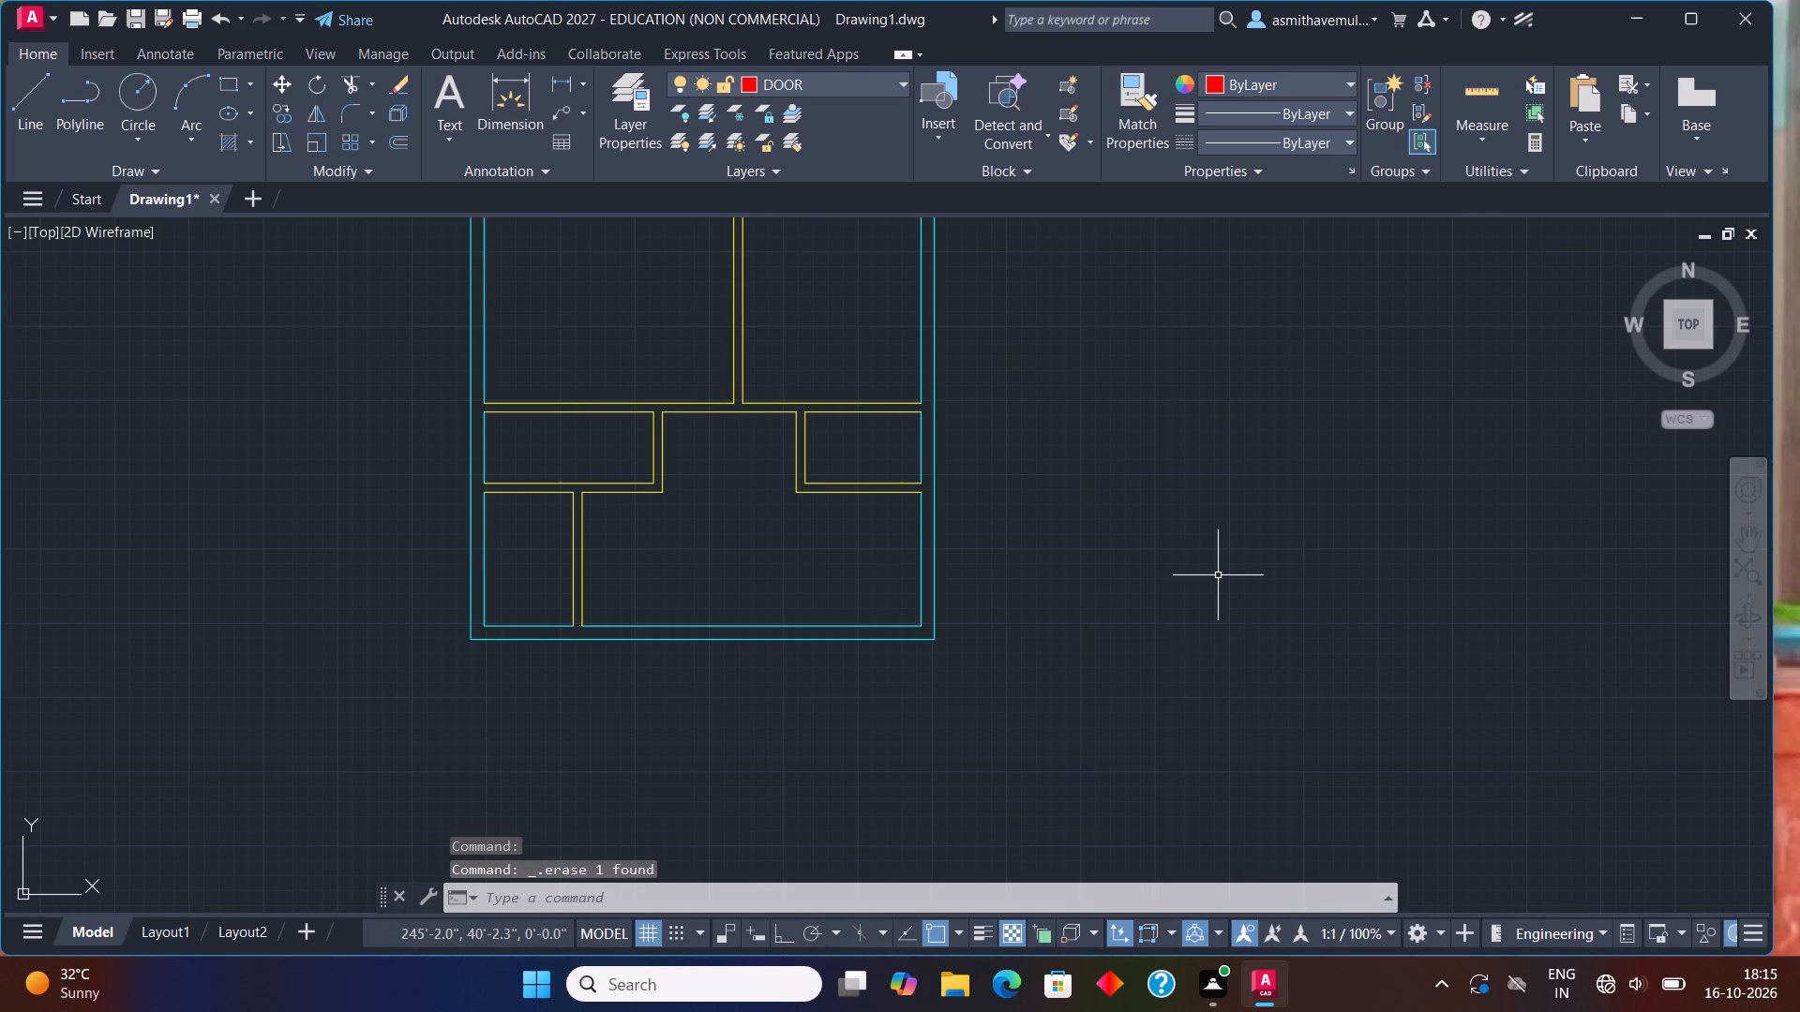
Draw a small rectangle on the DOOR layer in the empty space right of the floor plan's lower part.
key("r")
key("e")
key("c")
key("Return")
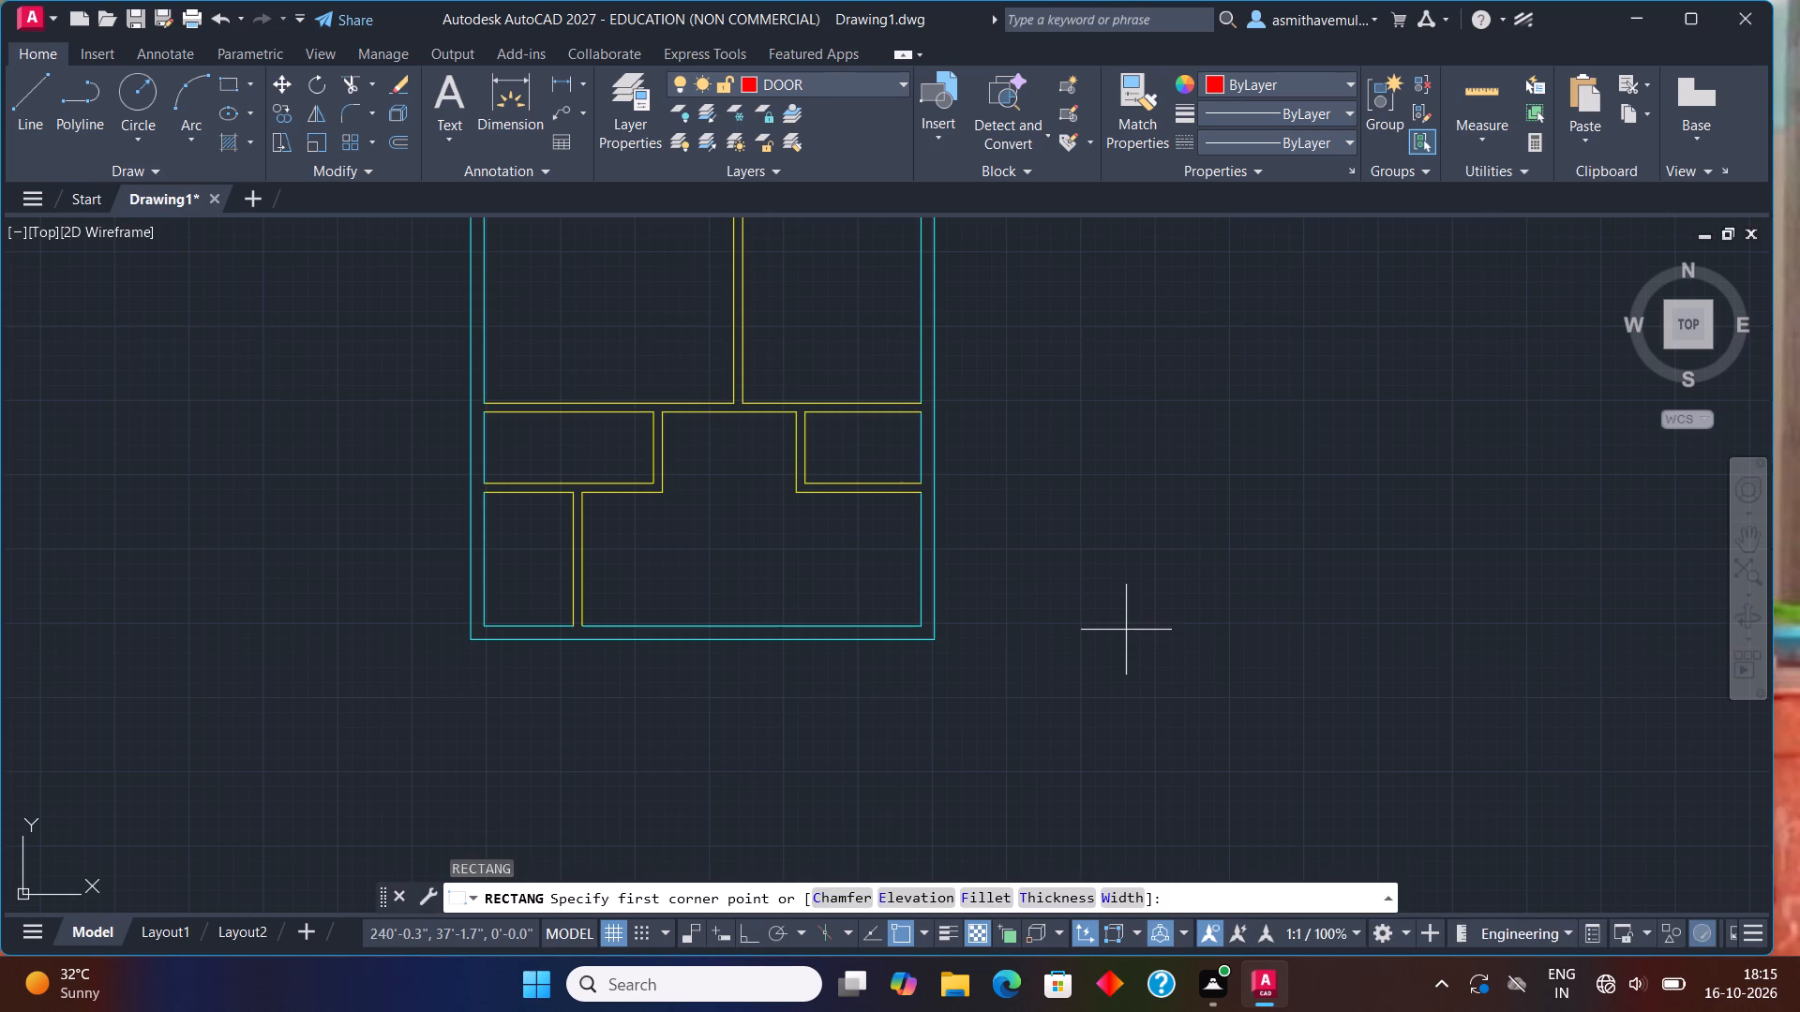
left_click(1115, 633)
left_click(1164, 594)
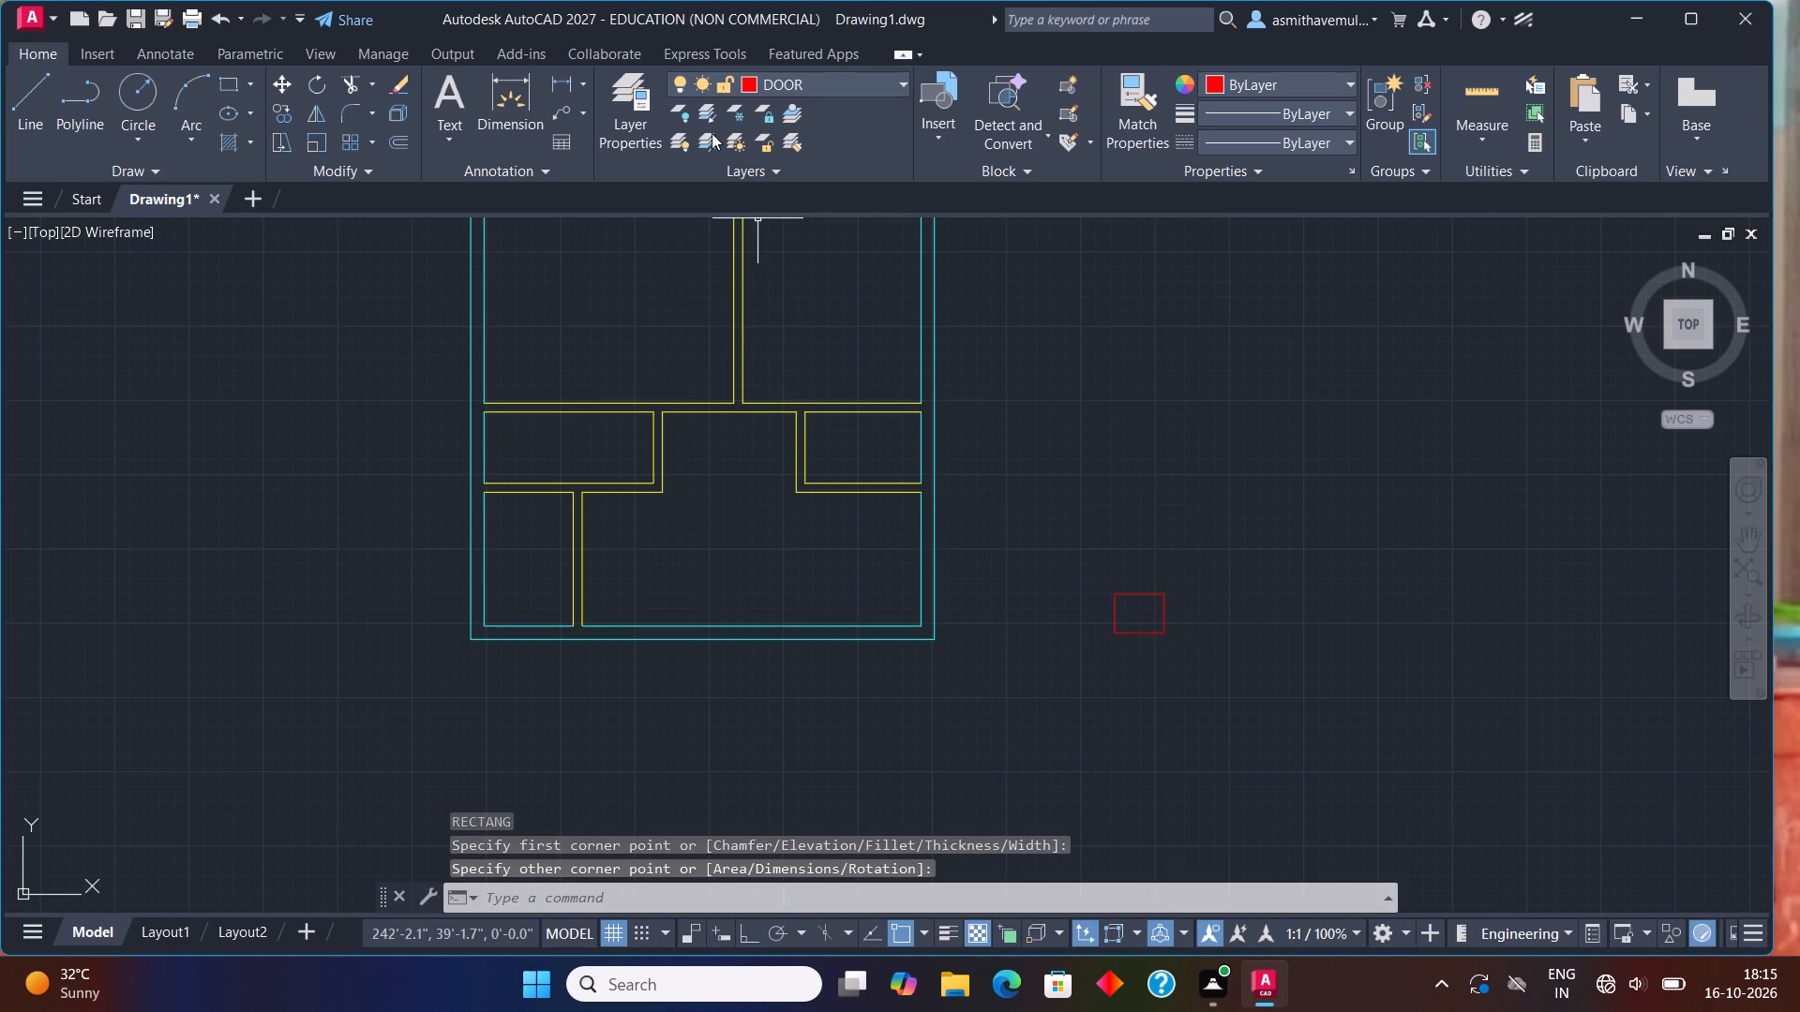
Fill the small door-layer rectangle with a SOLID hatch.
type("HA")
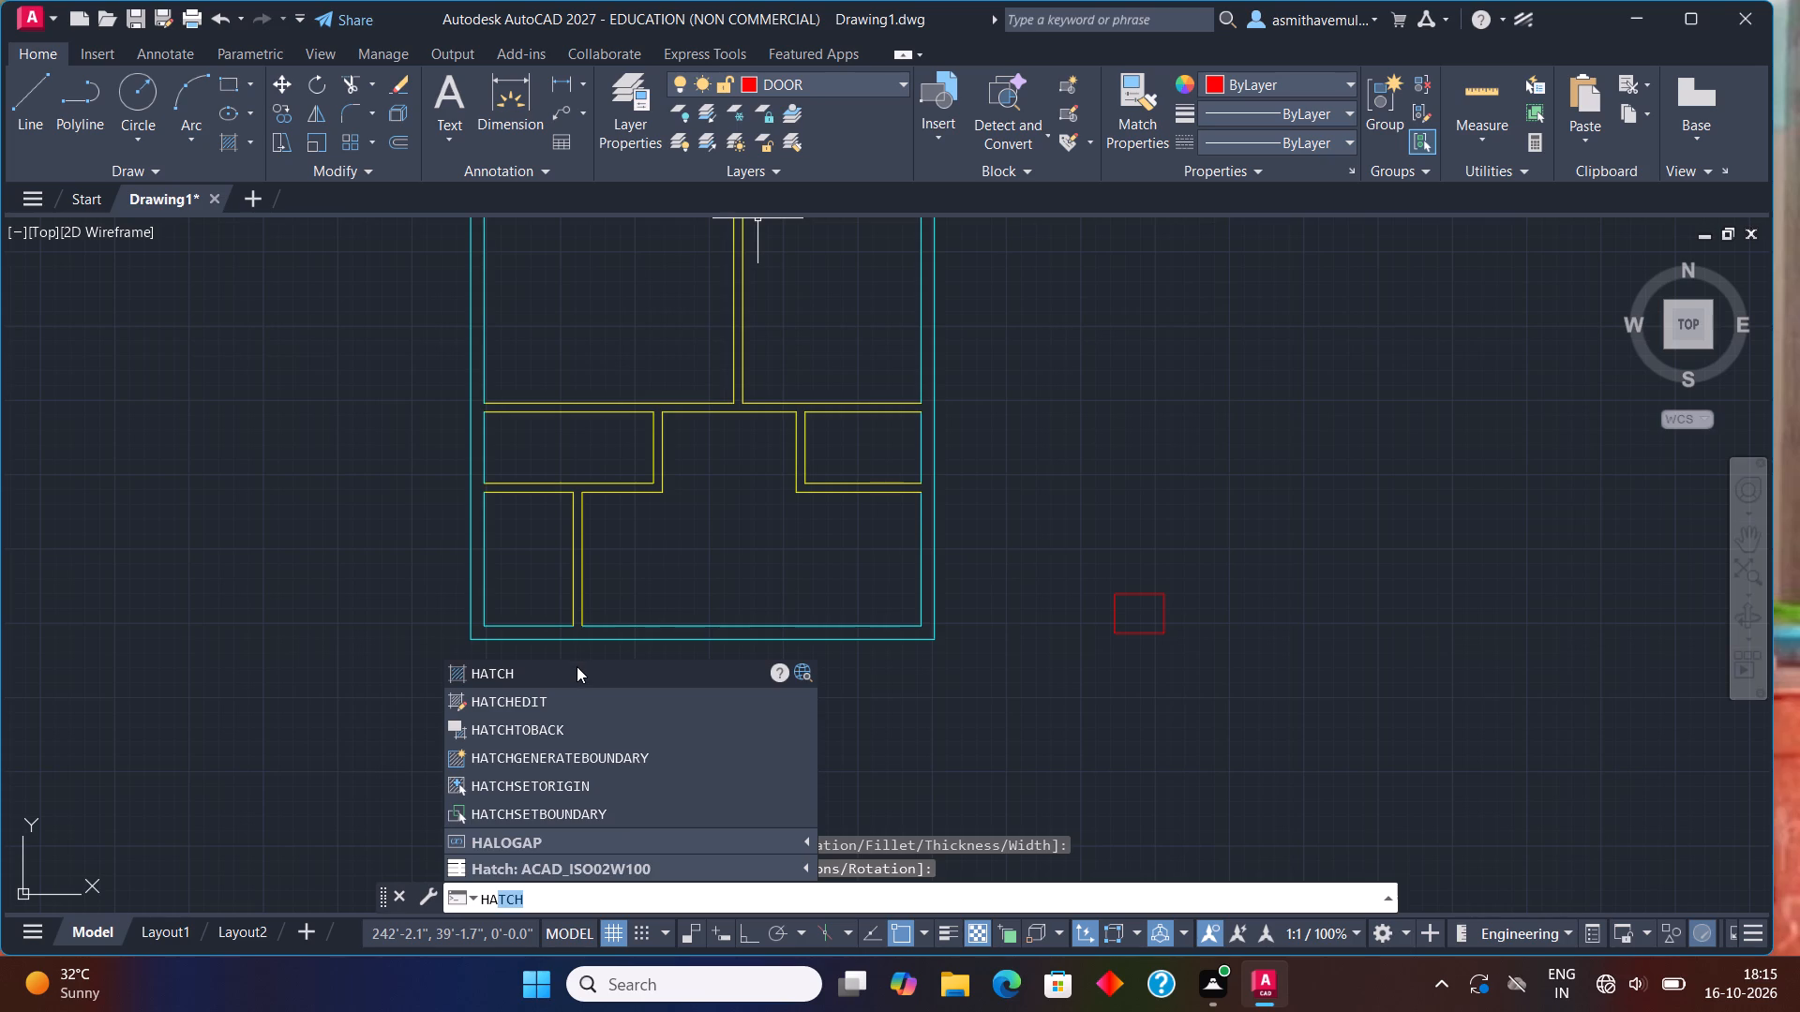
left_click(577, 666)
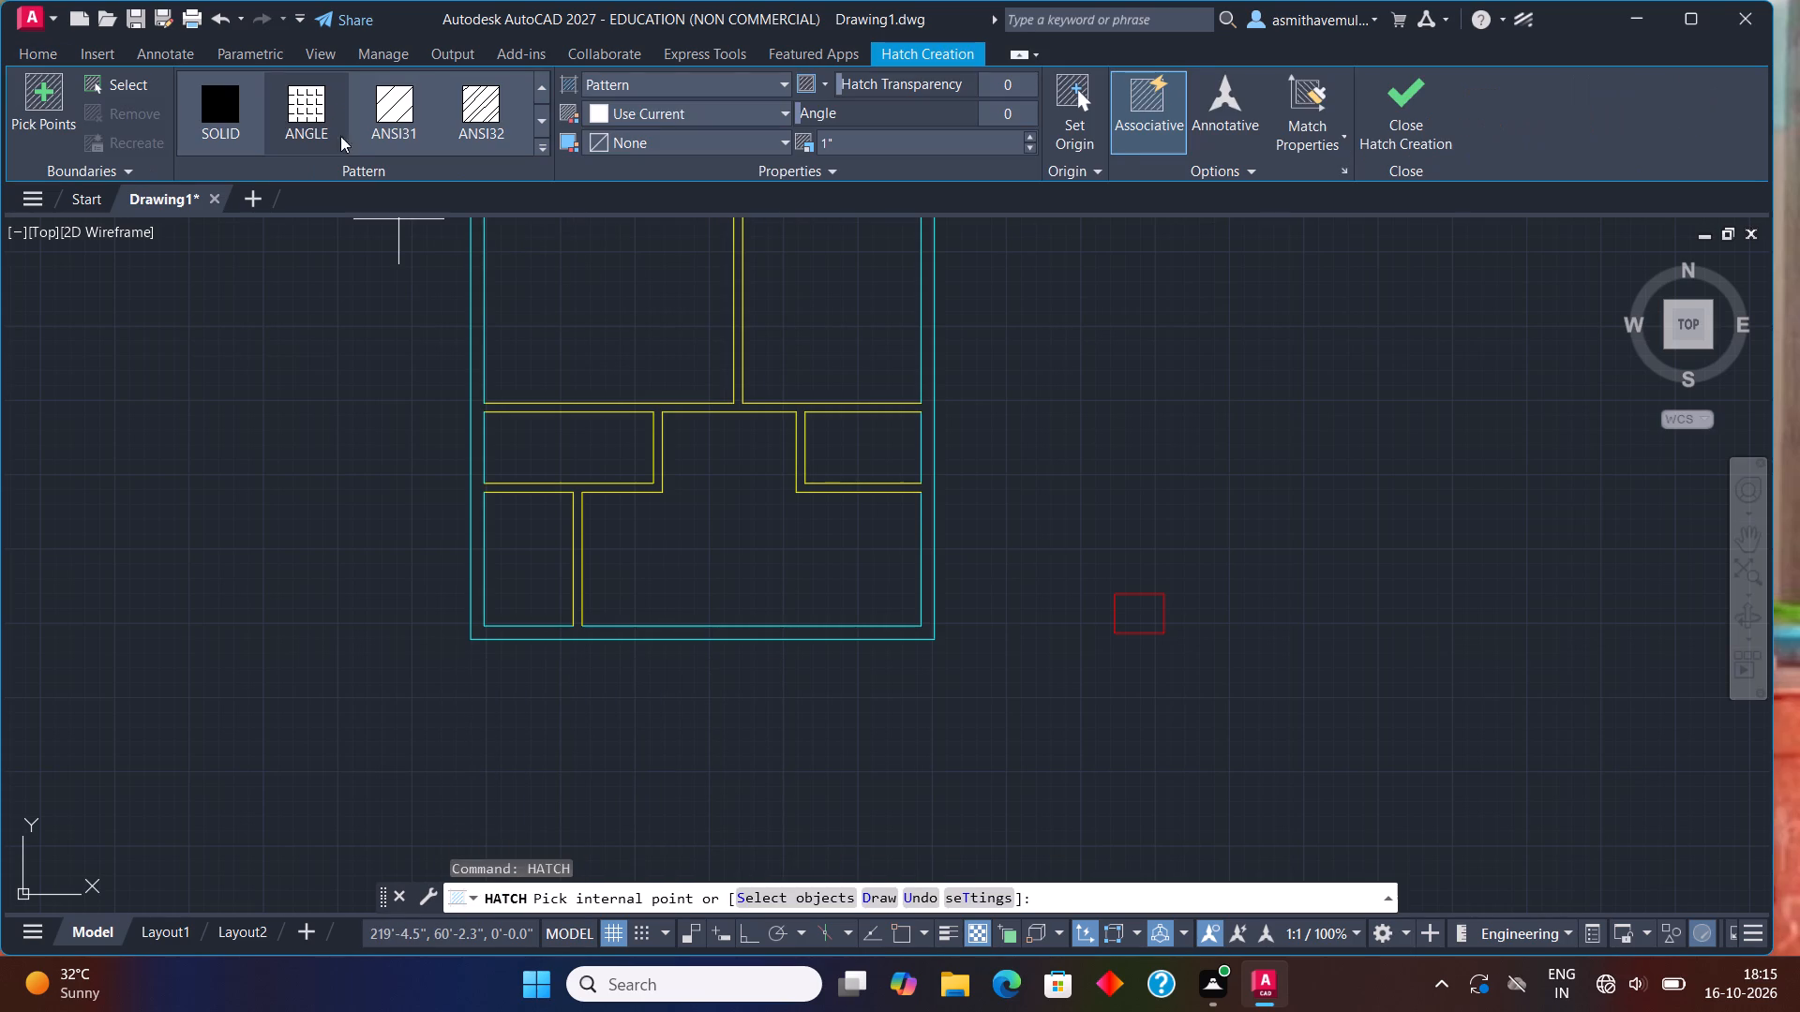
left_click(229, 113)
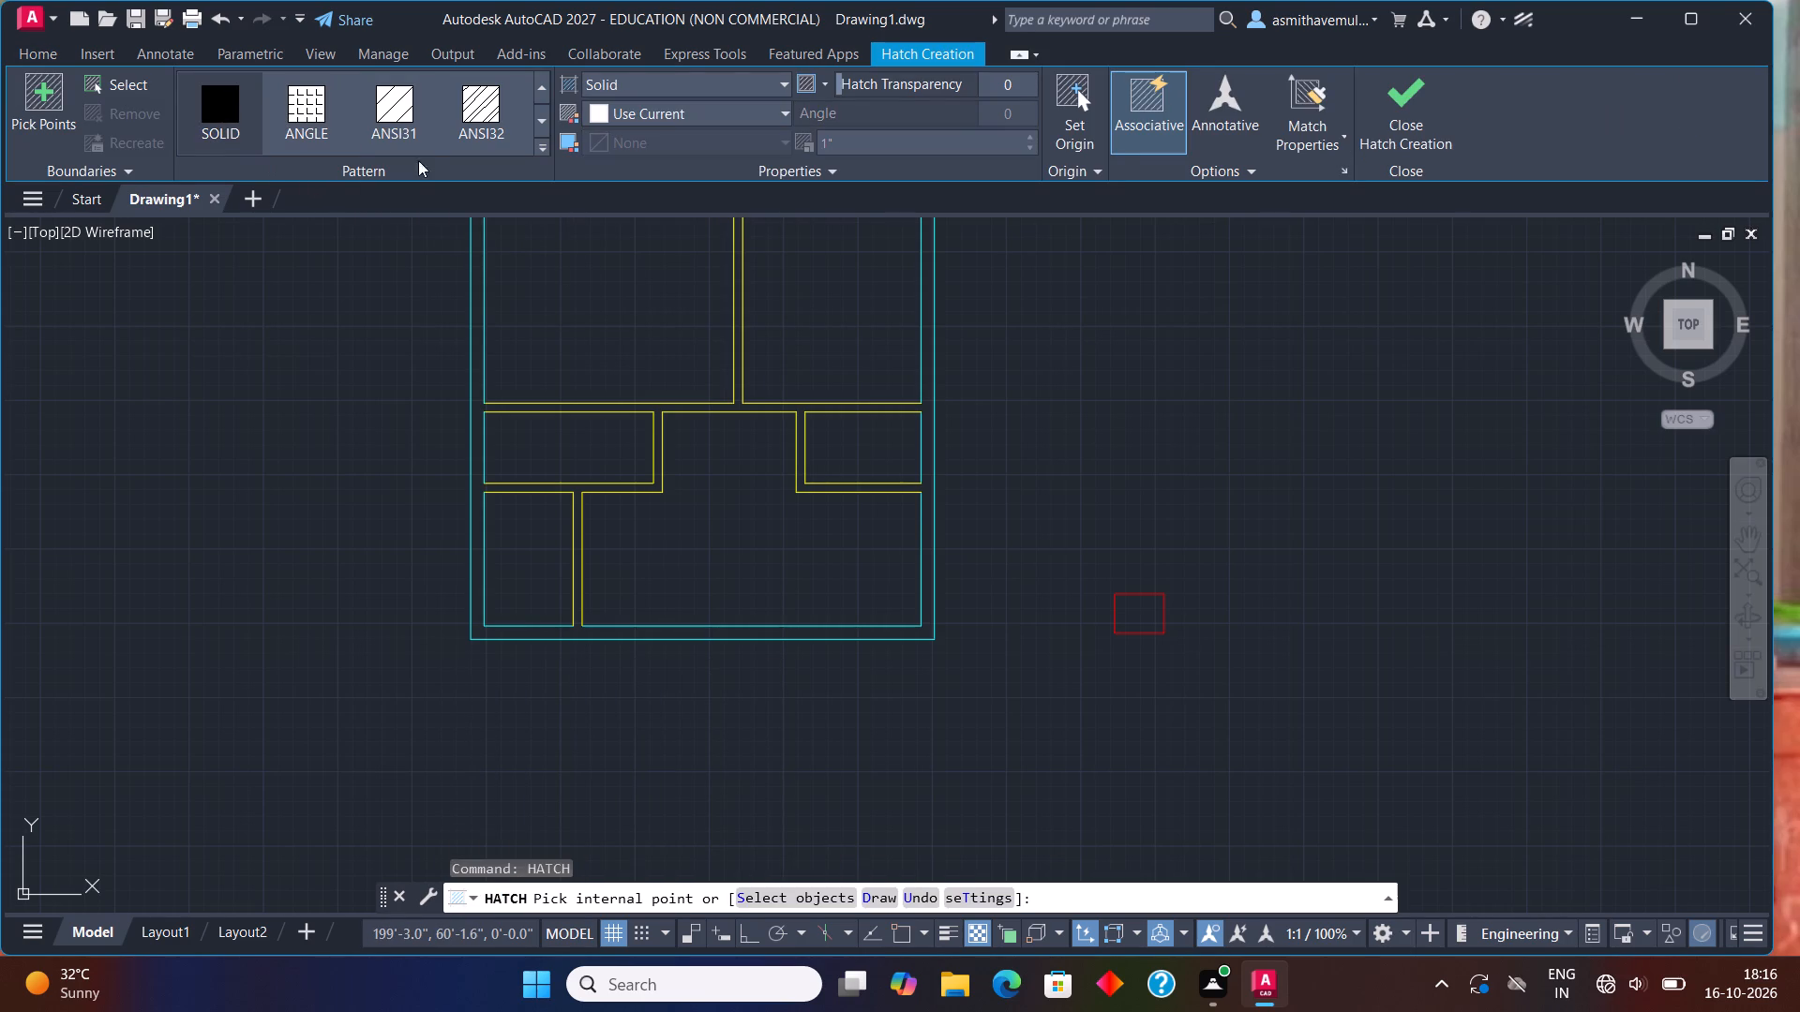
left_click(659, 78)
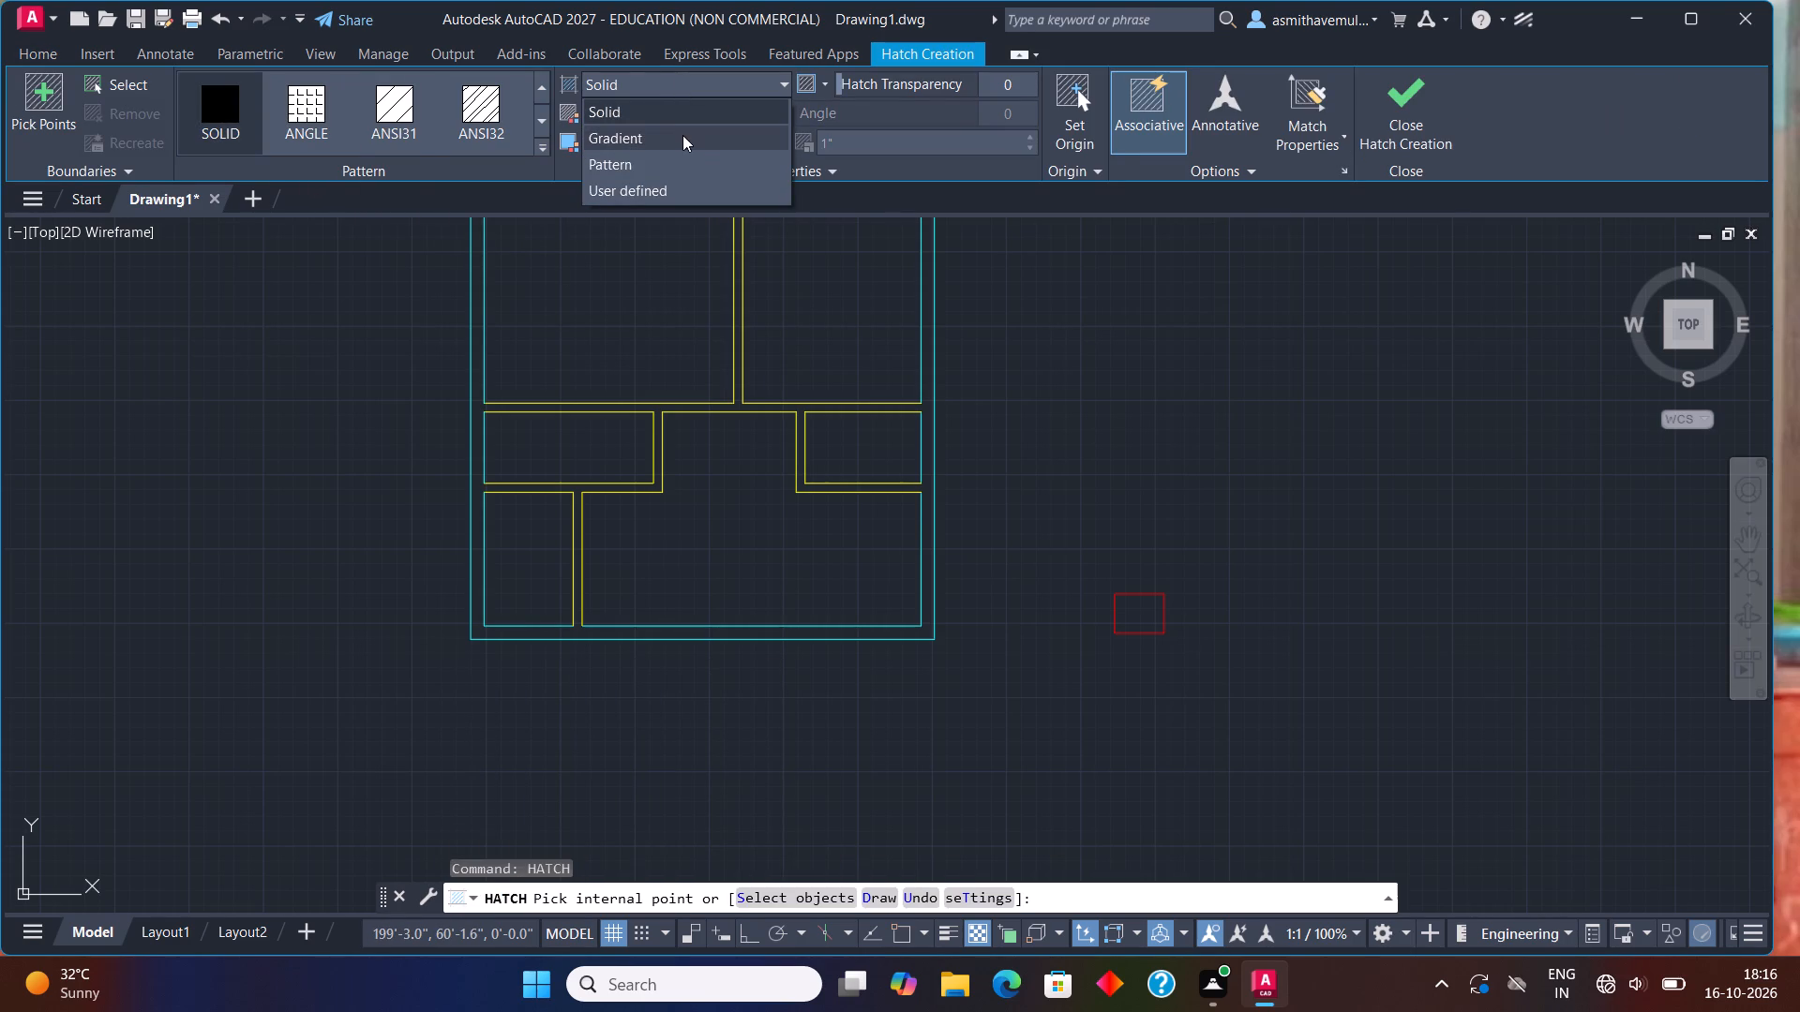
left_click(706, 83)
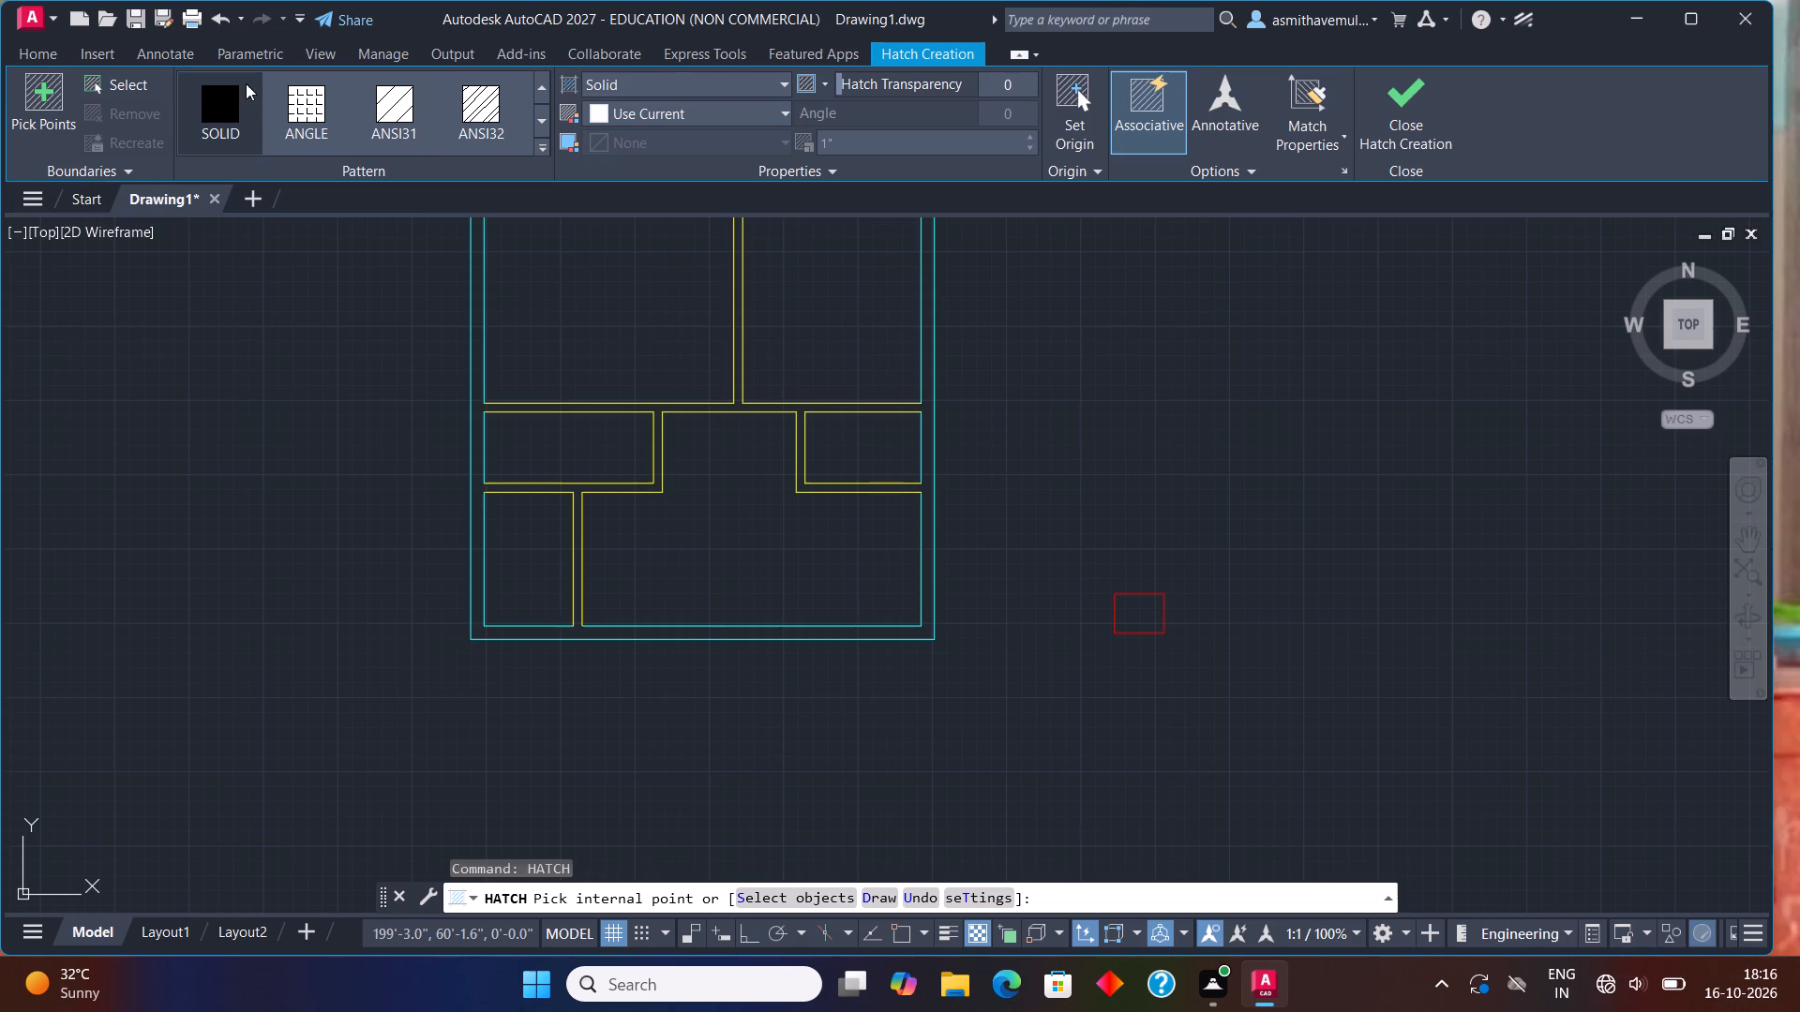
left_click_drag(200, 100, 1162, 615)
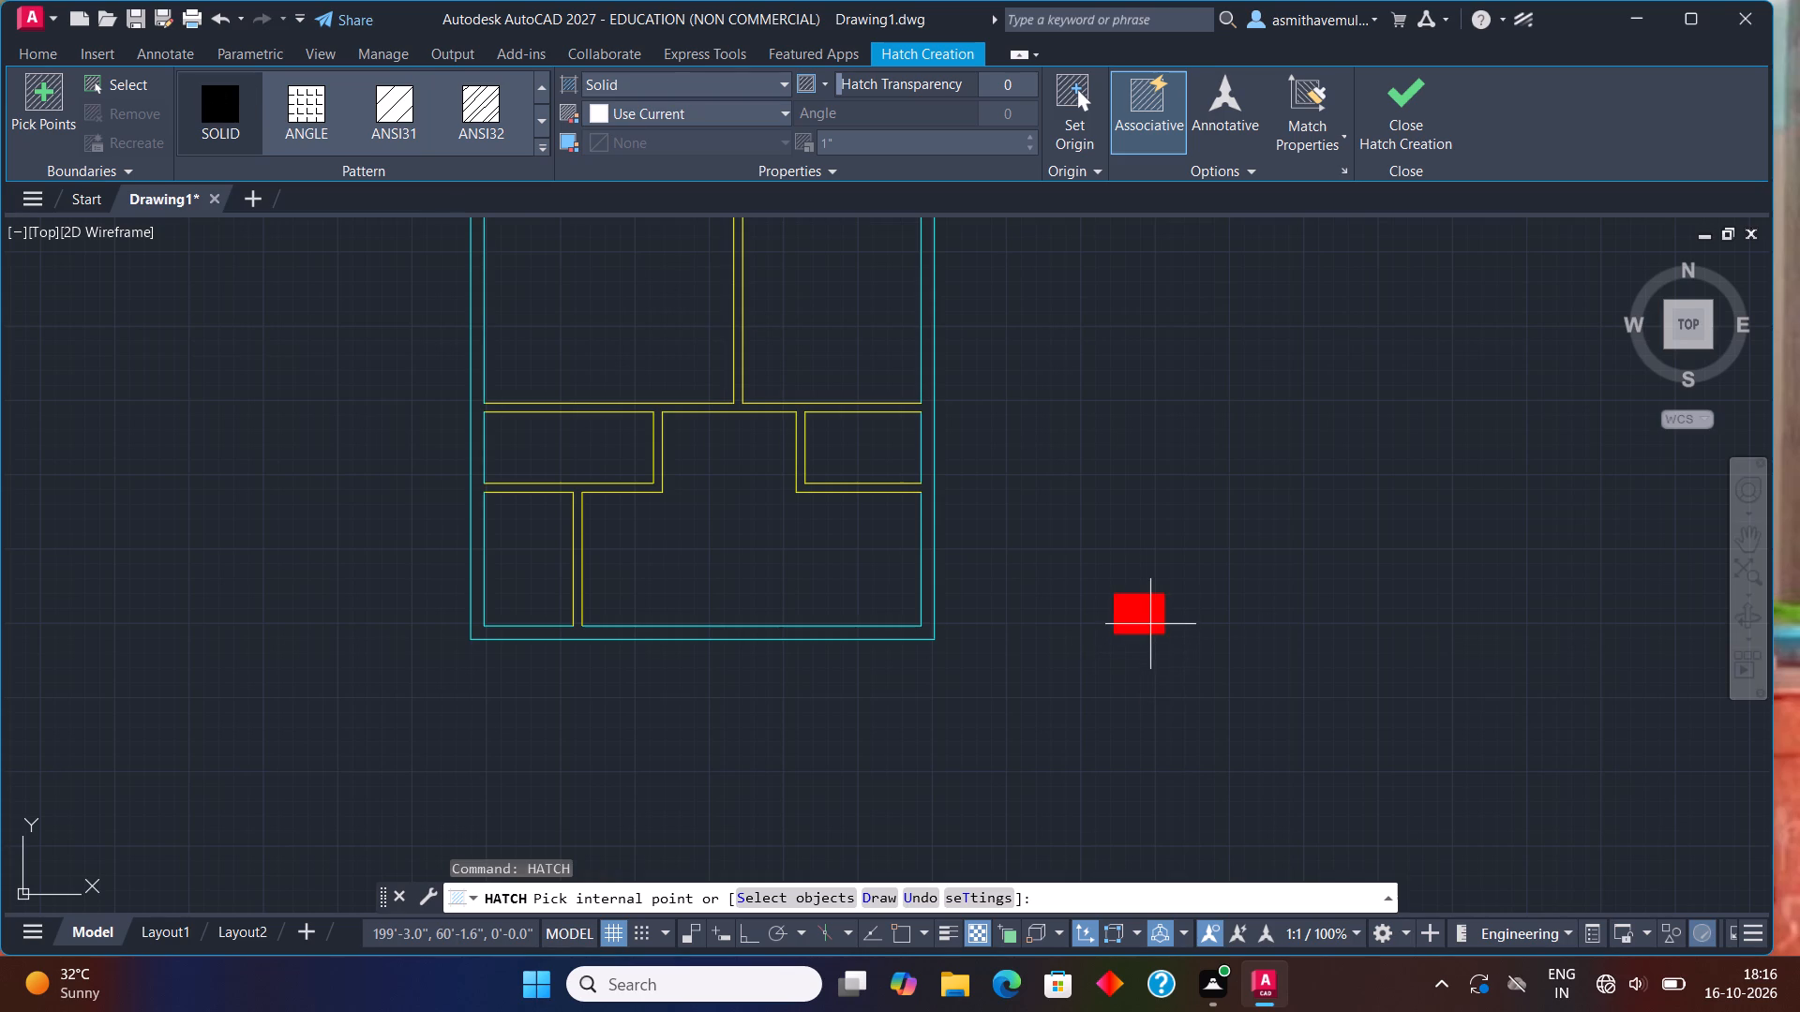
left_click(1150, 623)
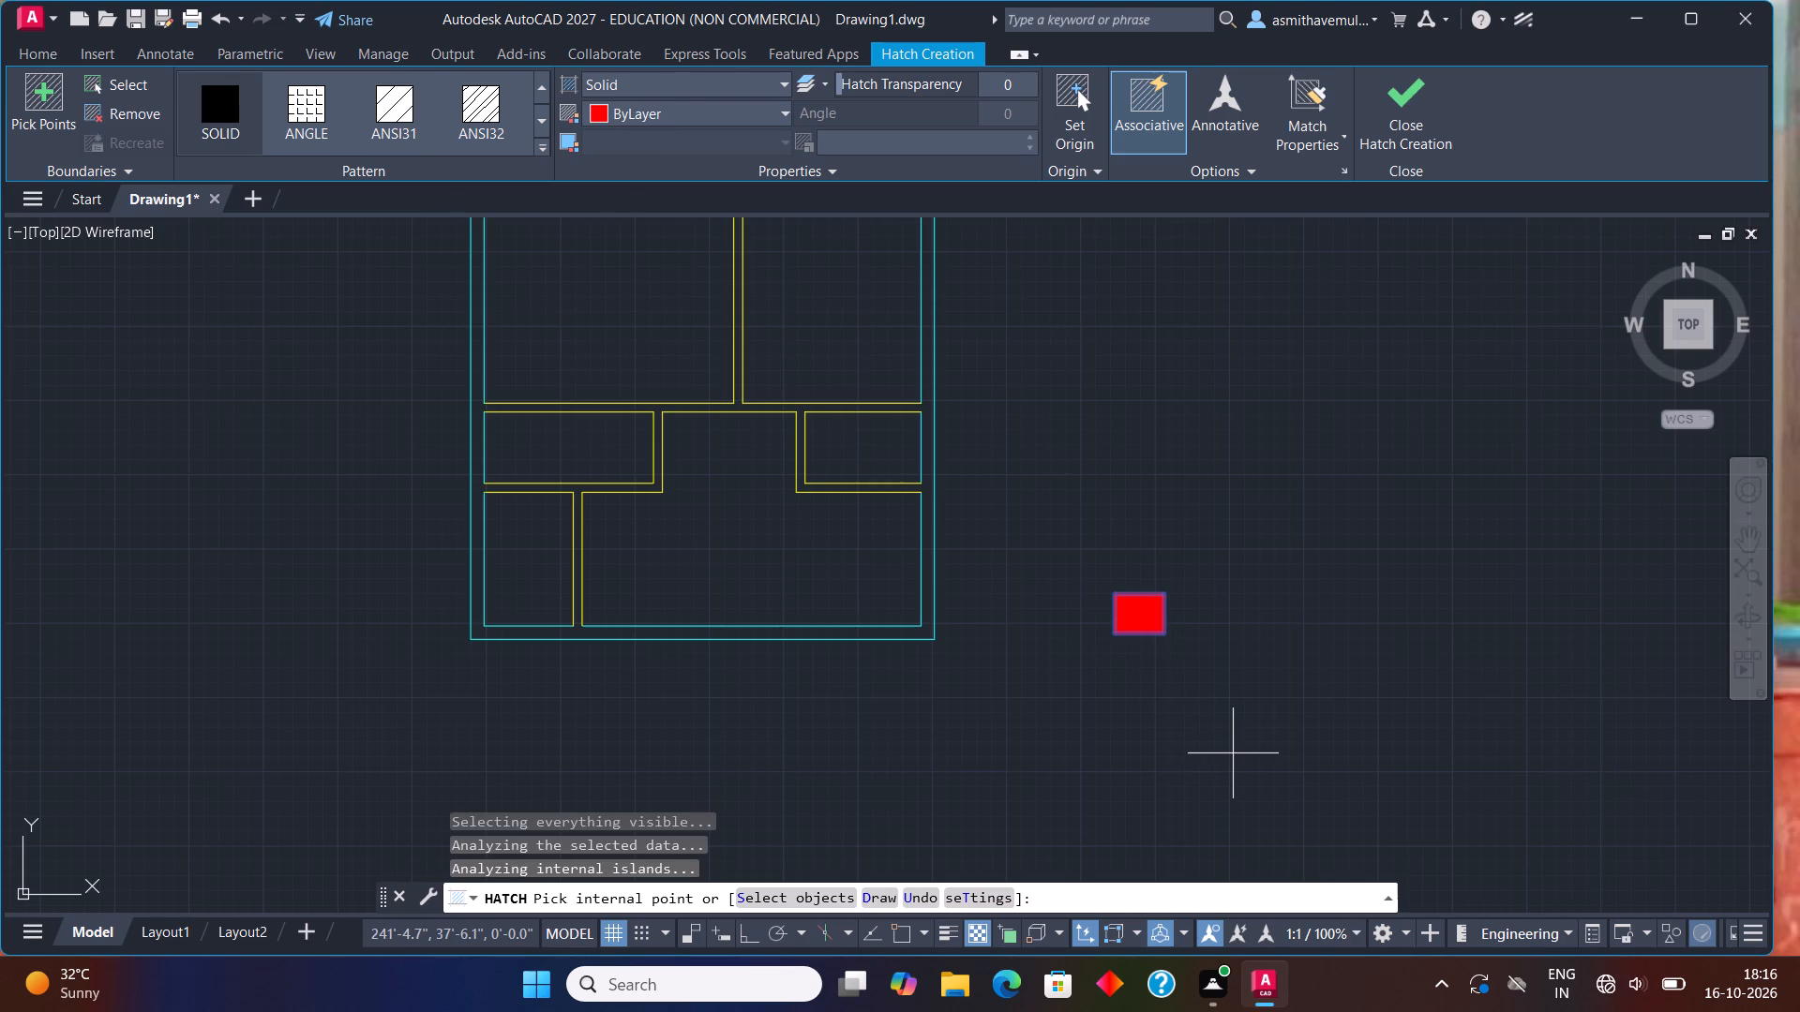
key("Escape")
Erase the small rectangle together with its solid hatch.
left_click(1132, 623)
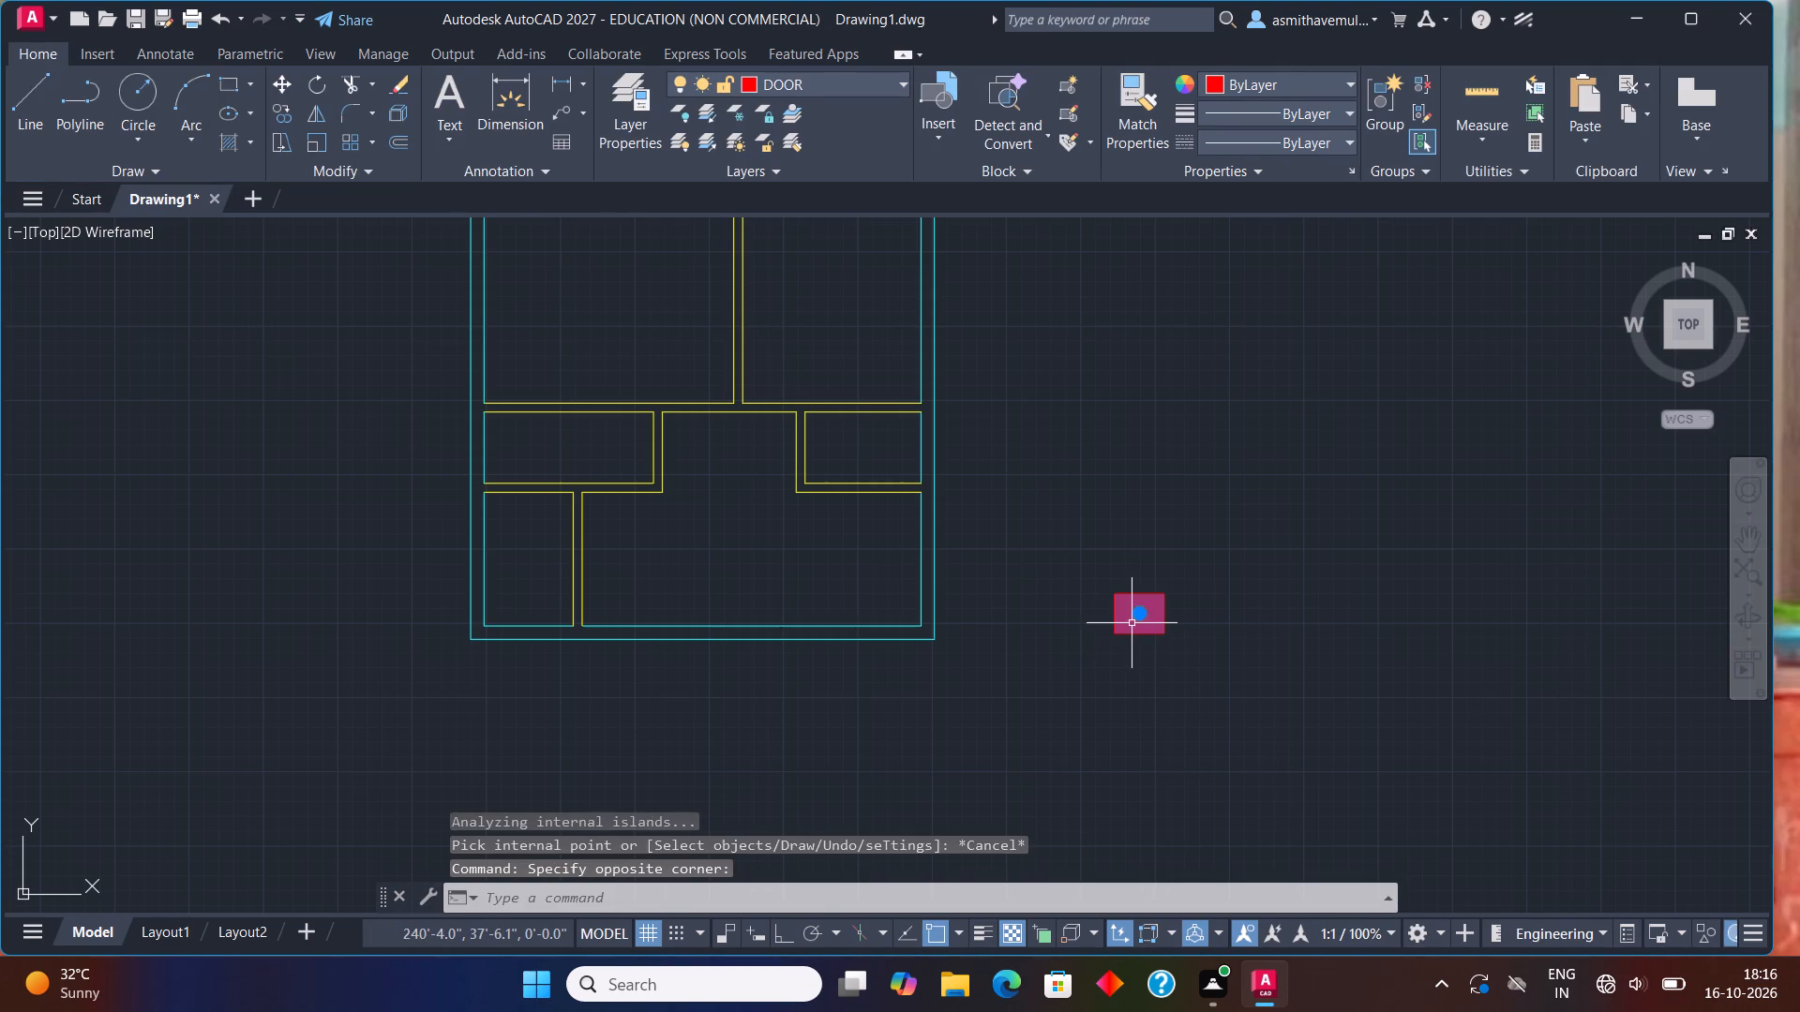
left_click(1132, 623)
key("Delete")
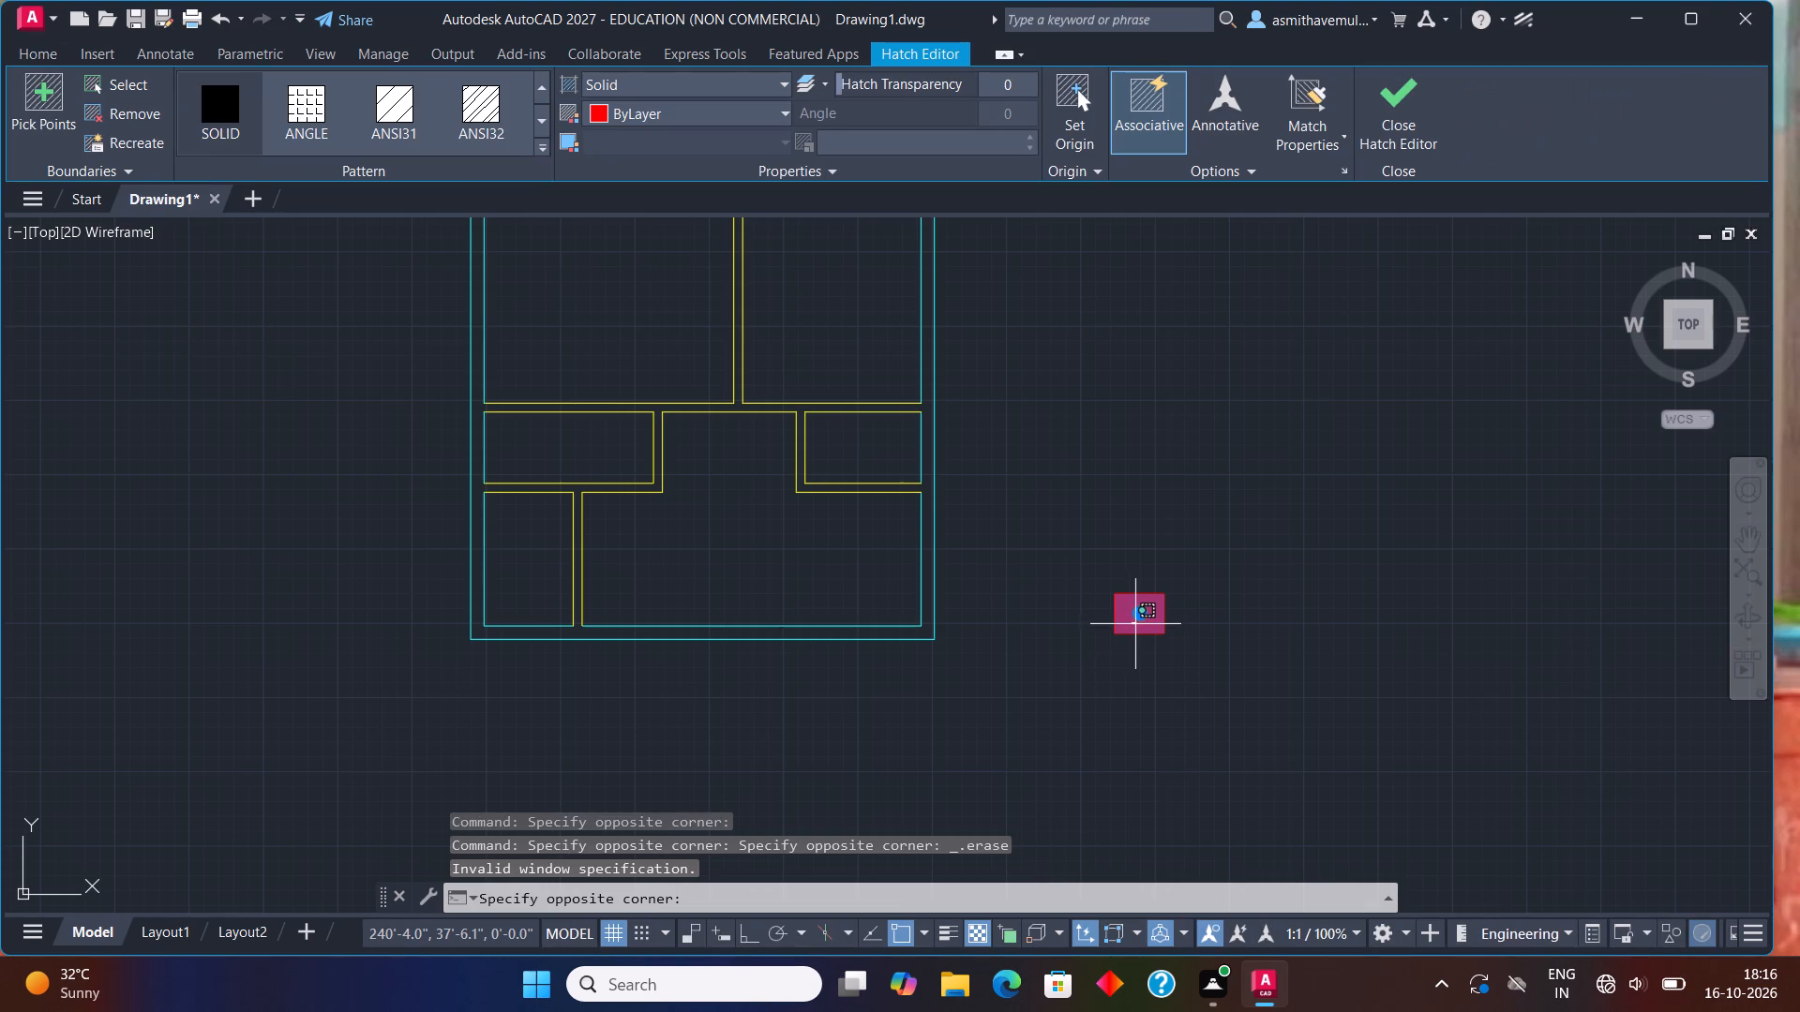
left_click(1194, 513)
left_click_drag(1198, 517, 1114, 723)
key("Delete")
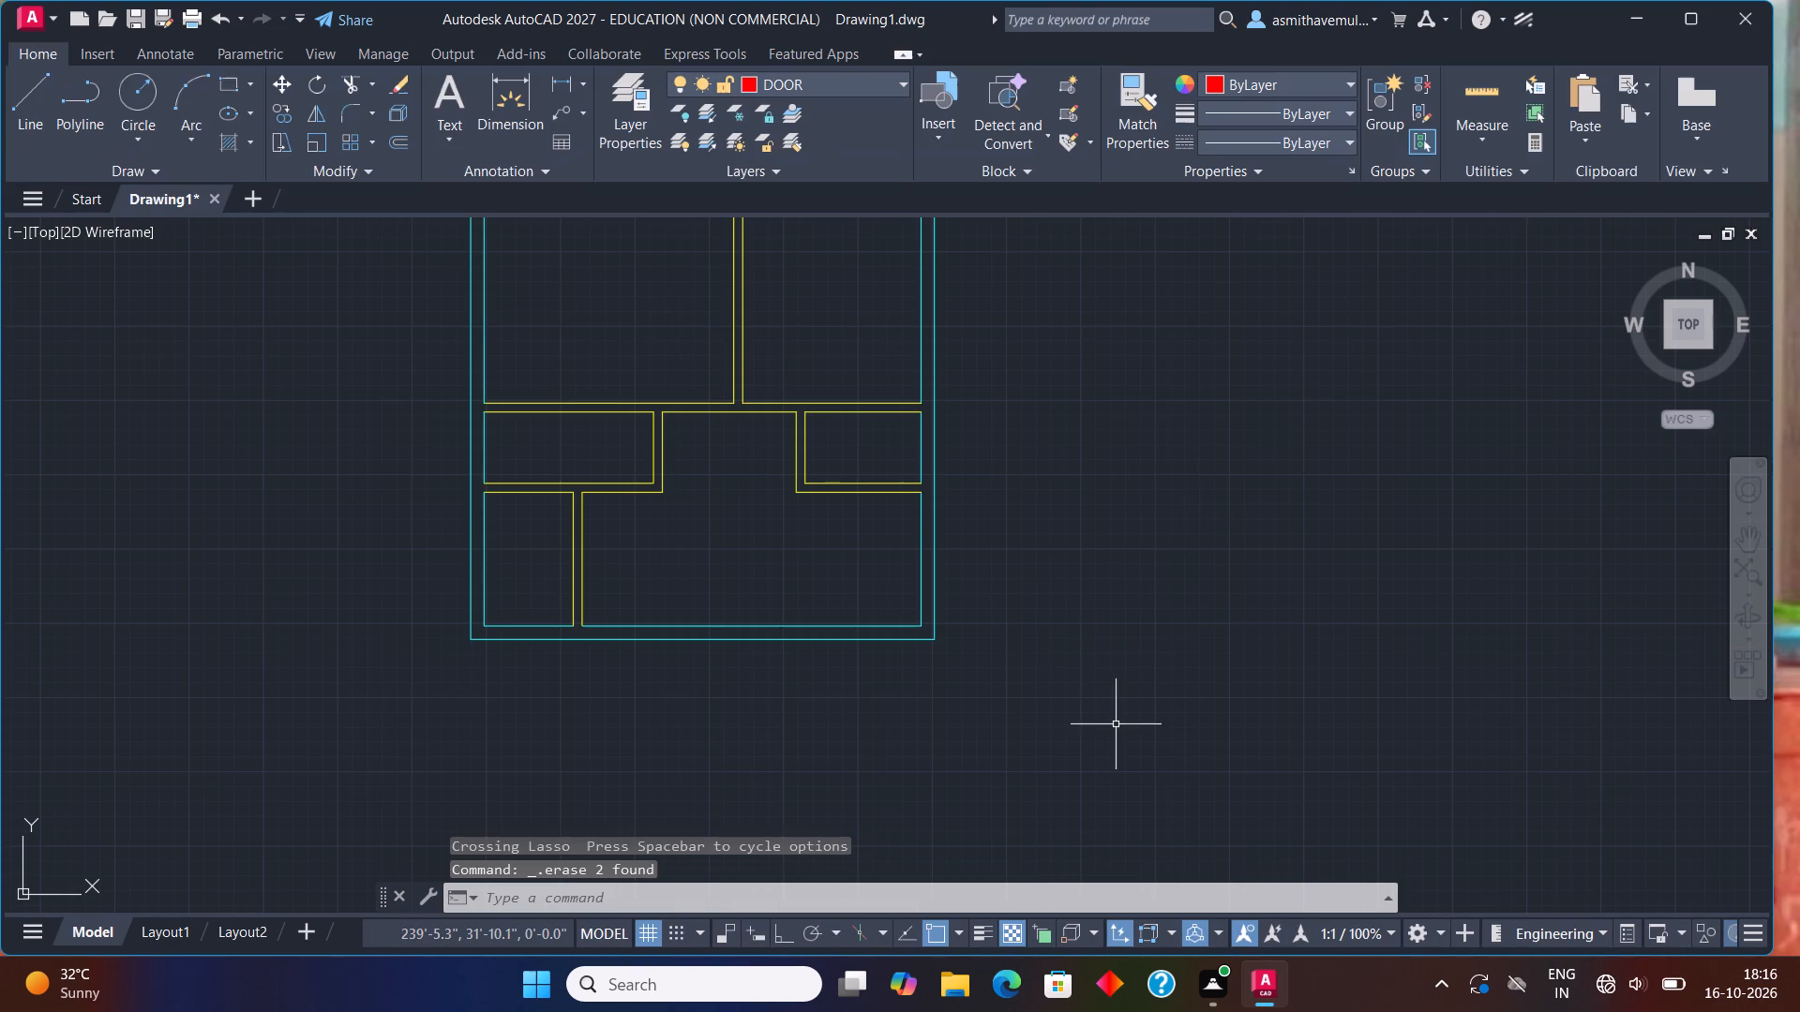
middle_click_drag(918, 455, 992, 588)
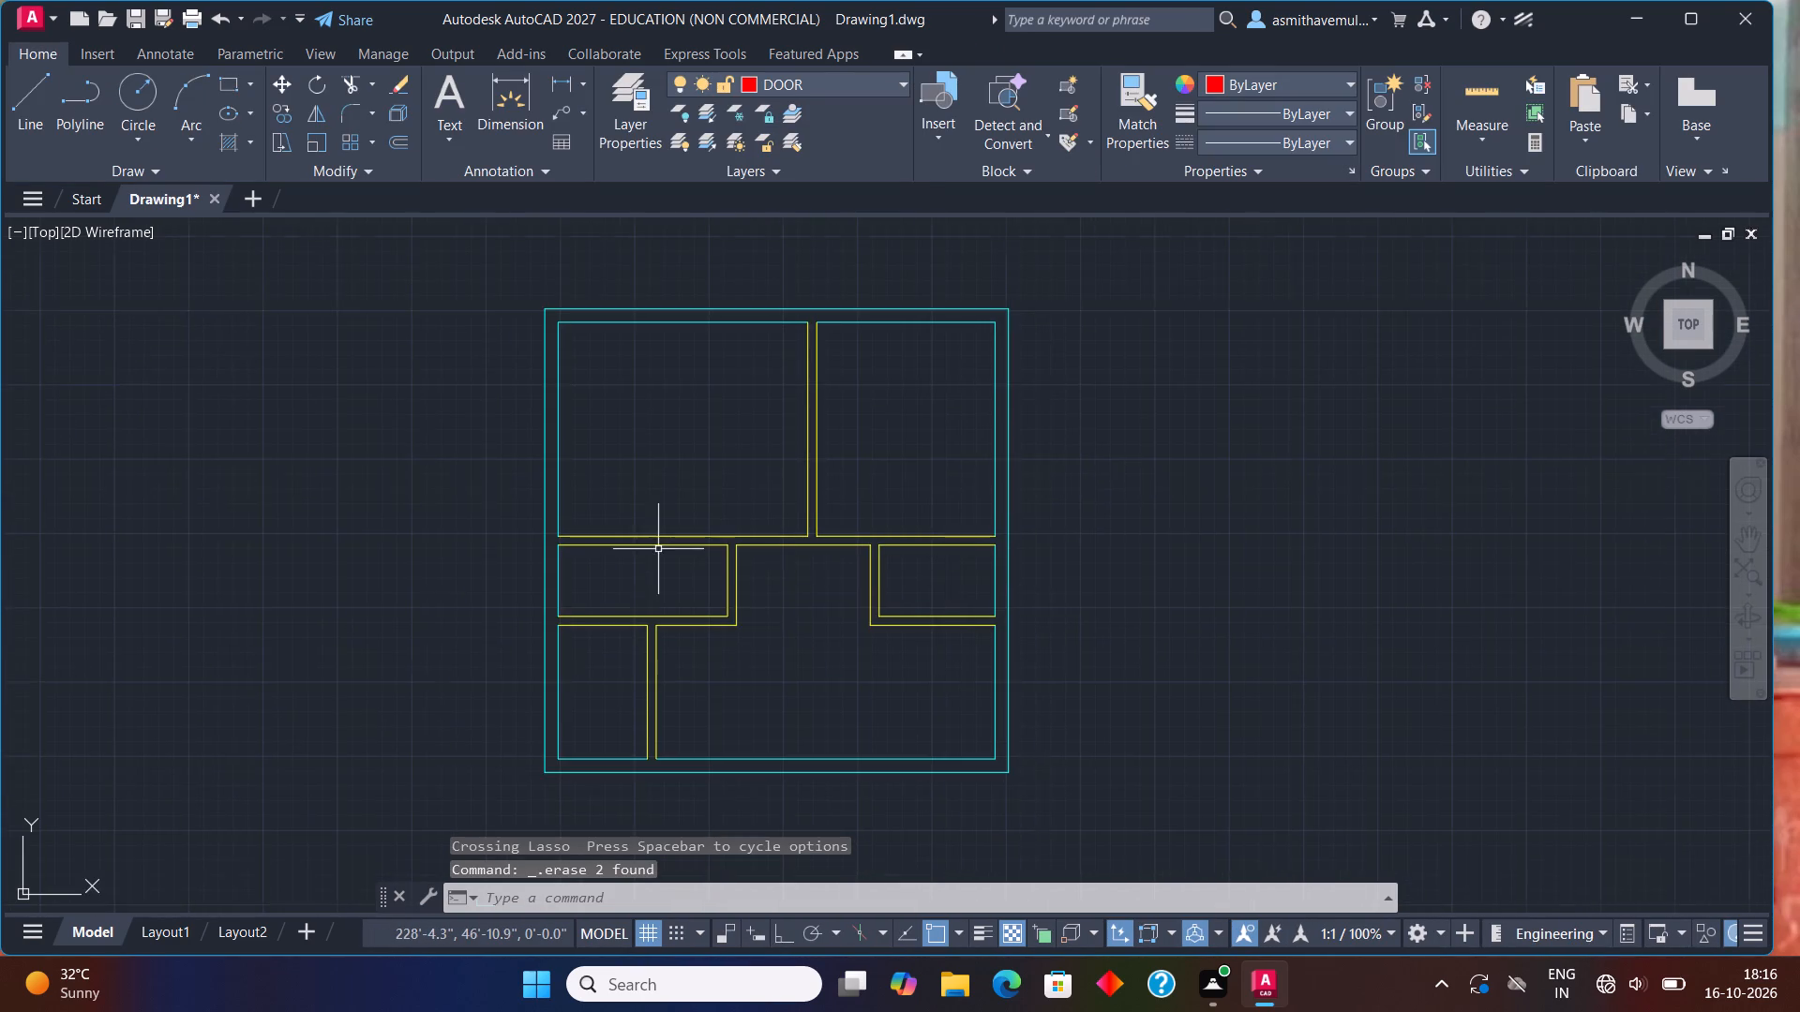
With Ortho on, draw a door jamb line across the horizontal partition, starting 3" right of the upper-right room's lower-left corner.
scroll(654, 547, "up", 1)
scroll(874, 598, "up", 1)
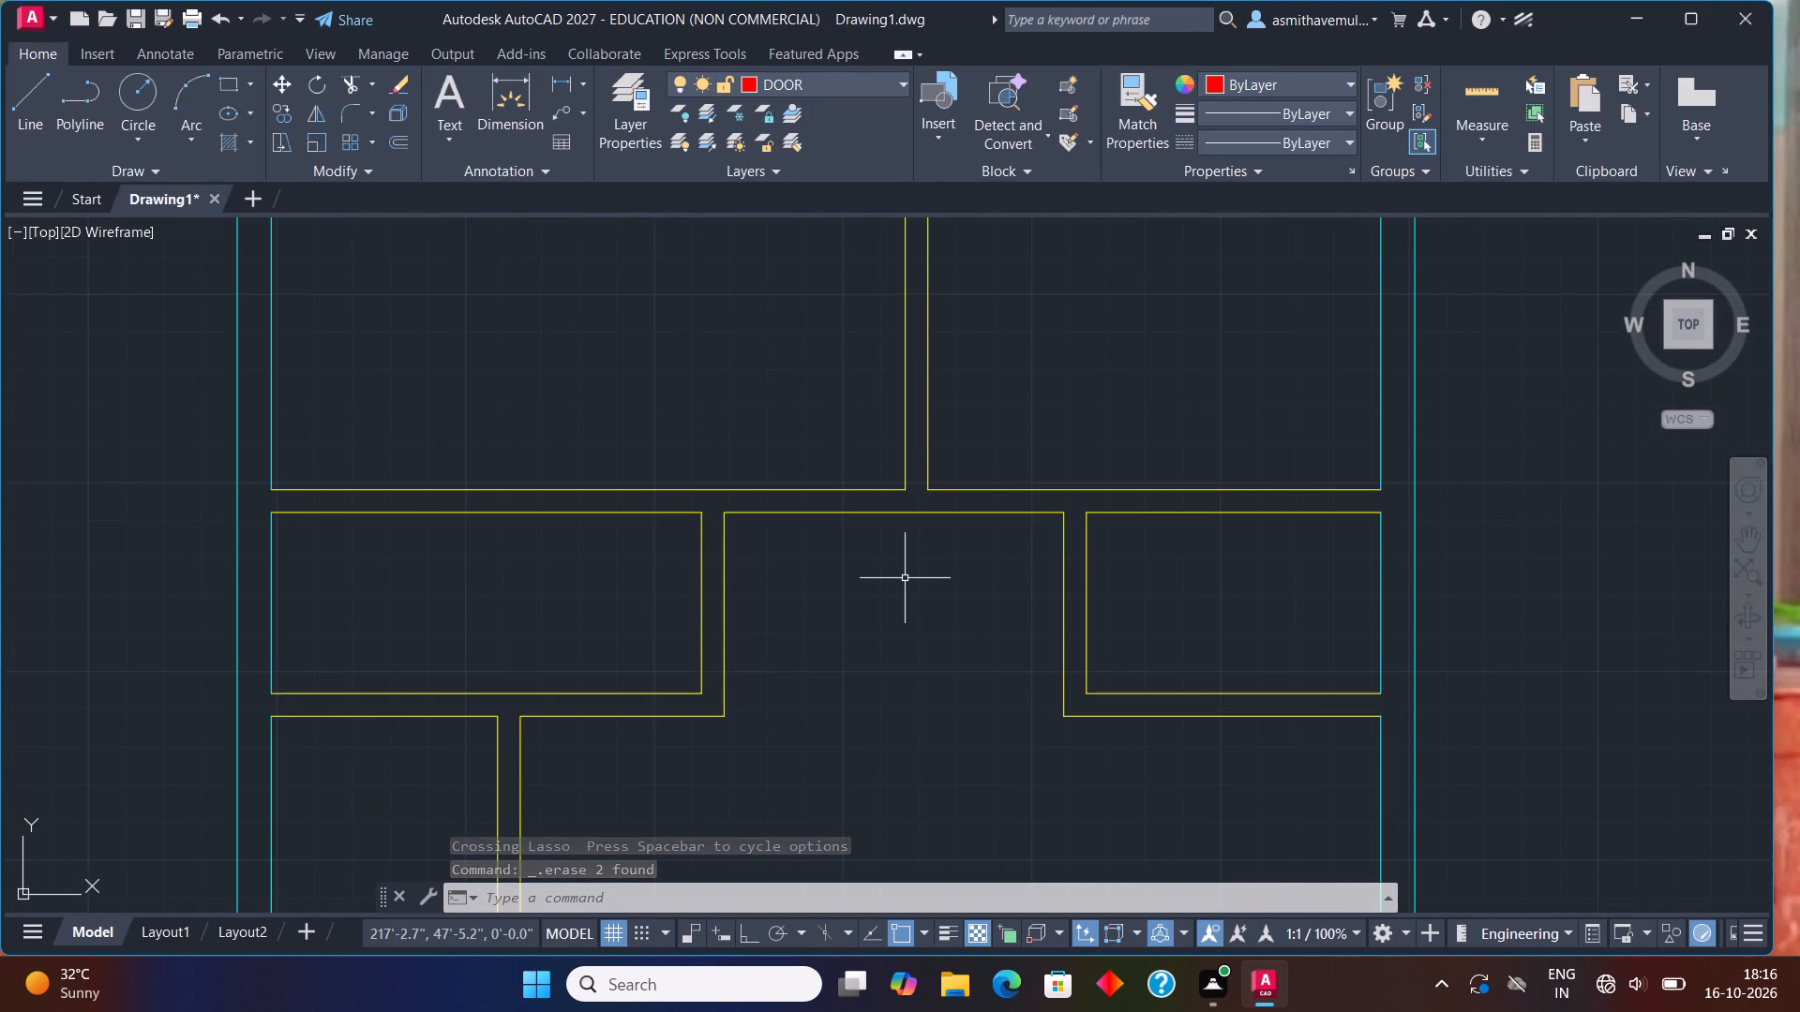
scroll(911, 577, "up", 1)
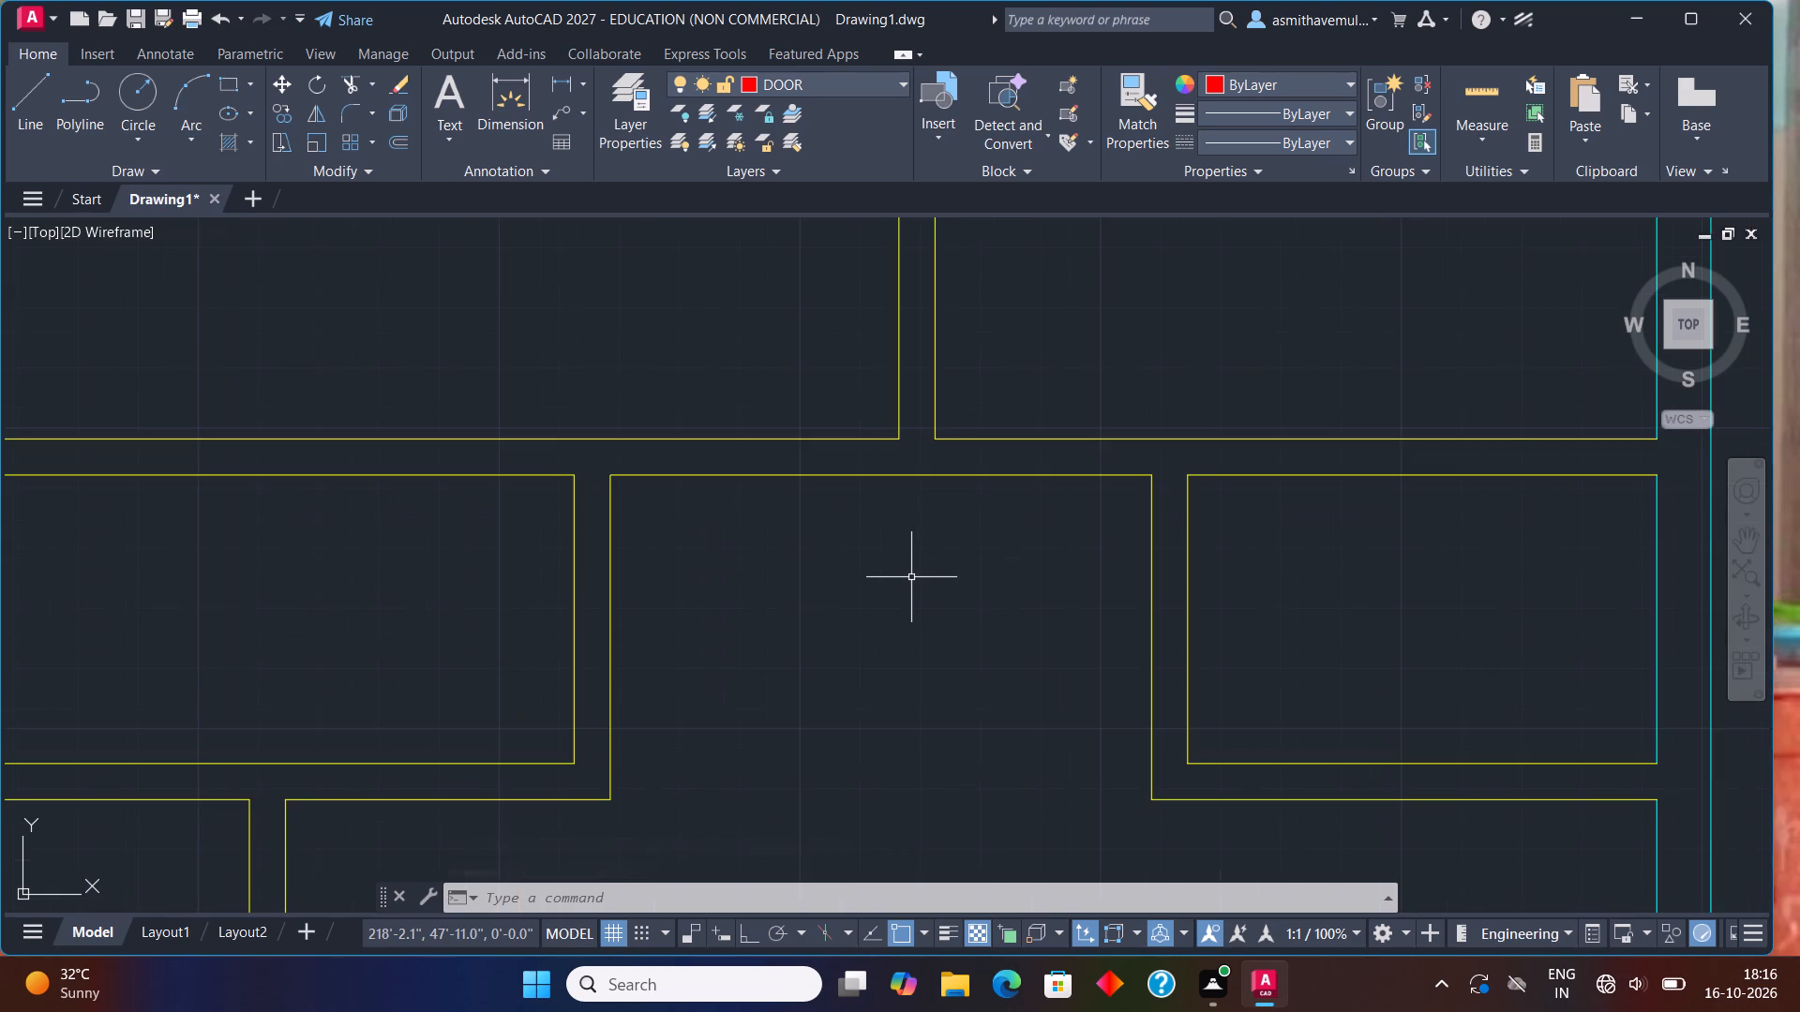
middle_click_drag(914, 564, 904, 667)
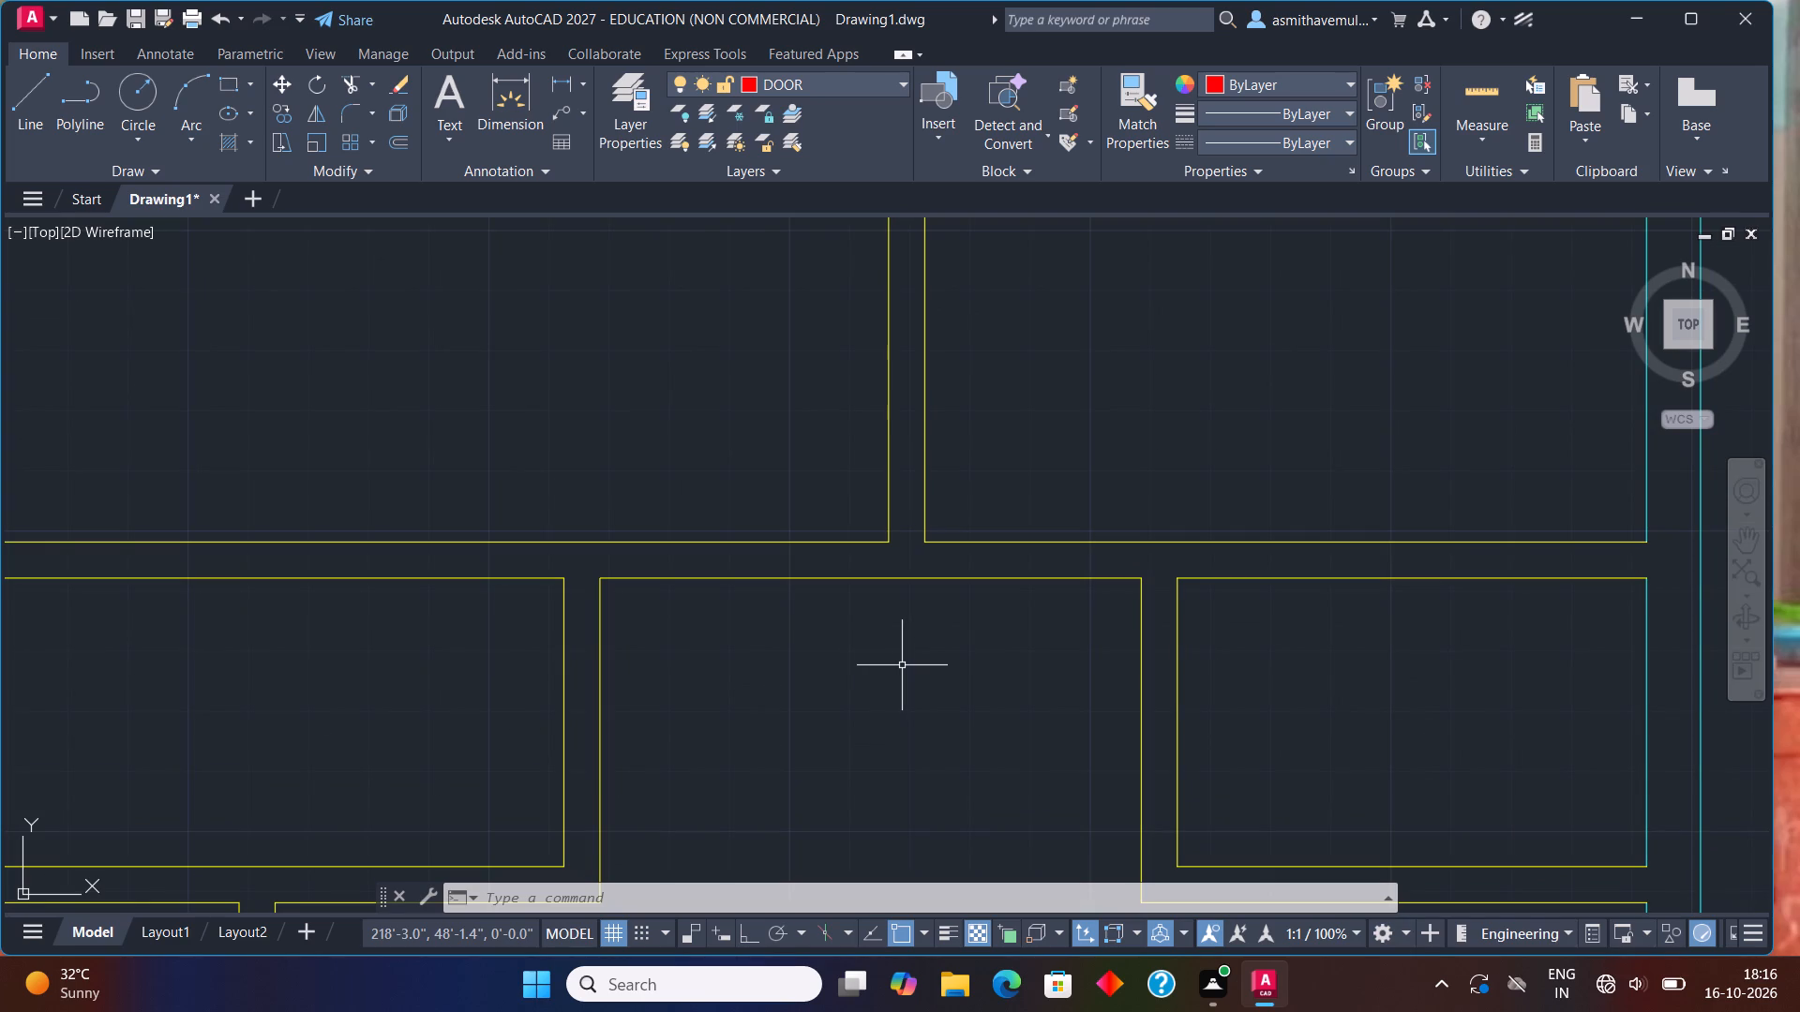
key("l")
key("Return")
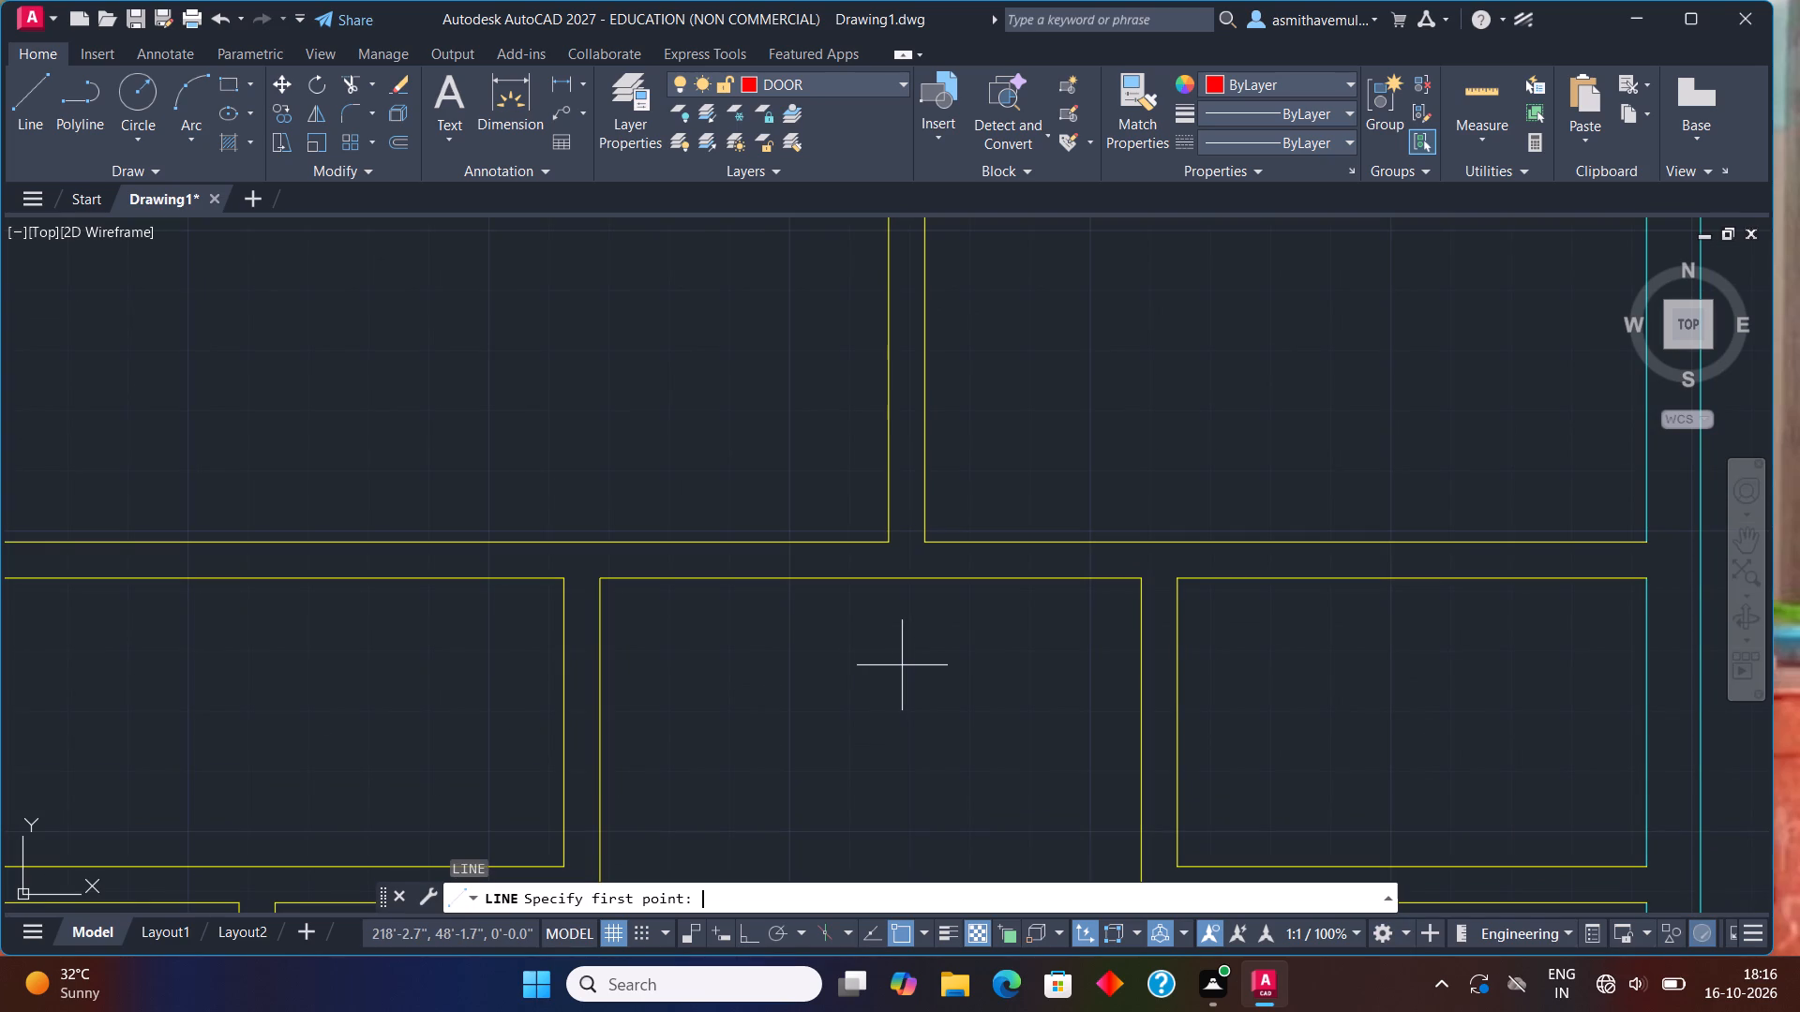
key("f")
key("r")
type("OM")
key("Return")
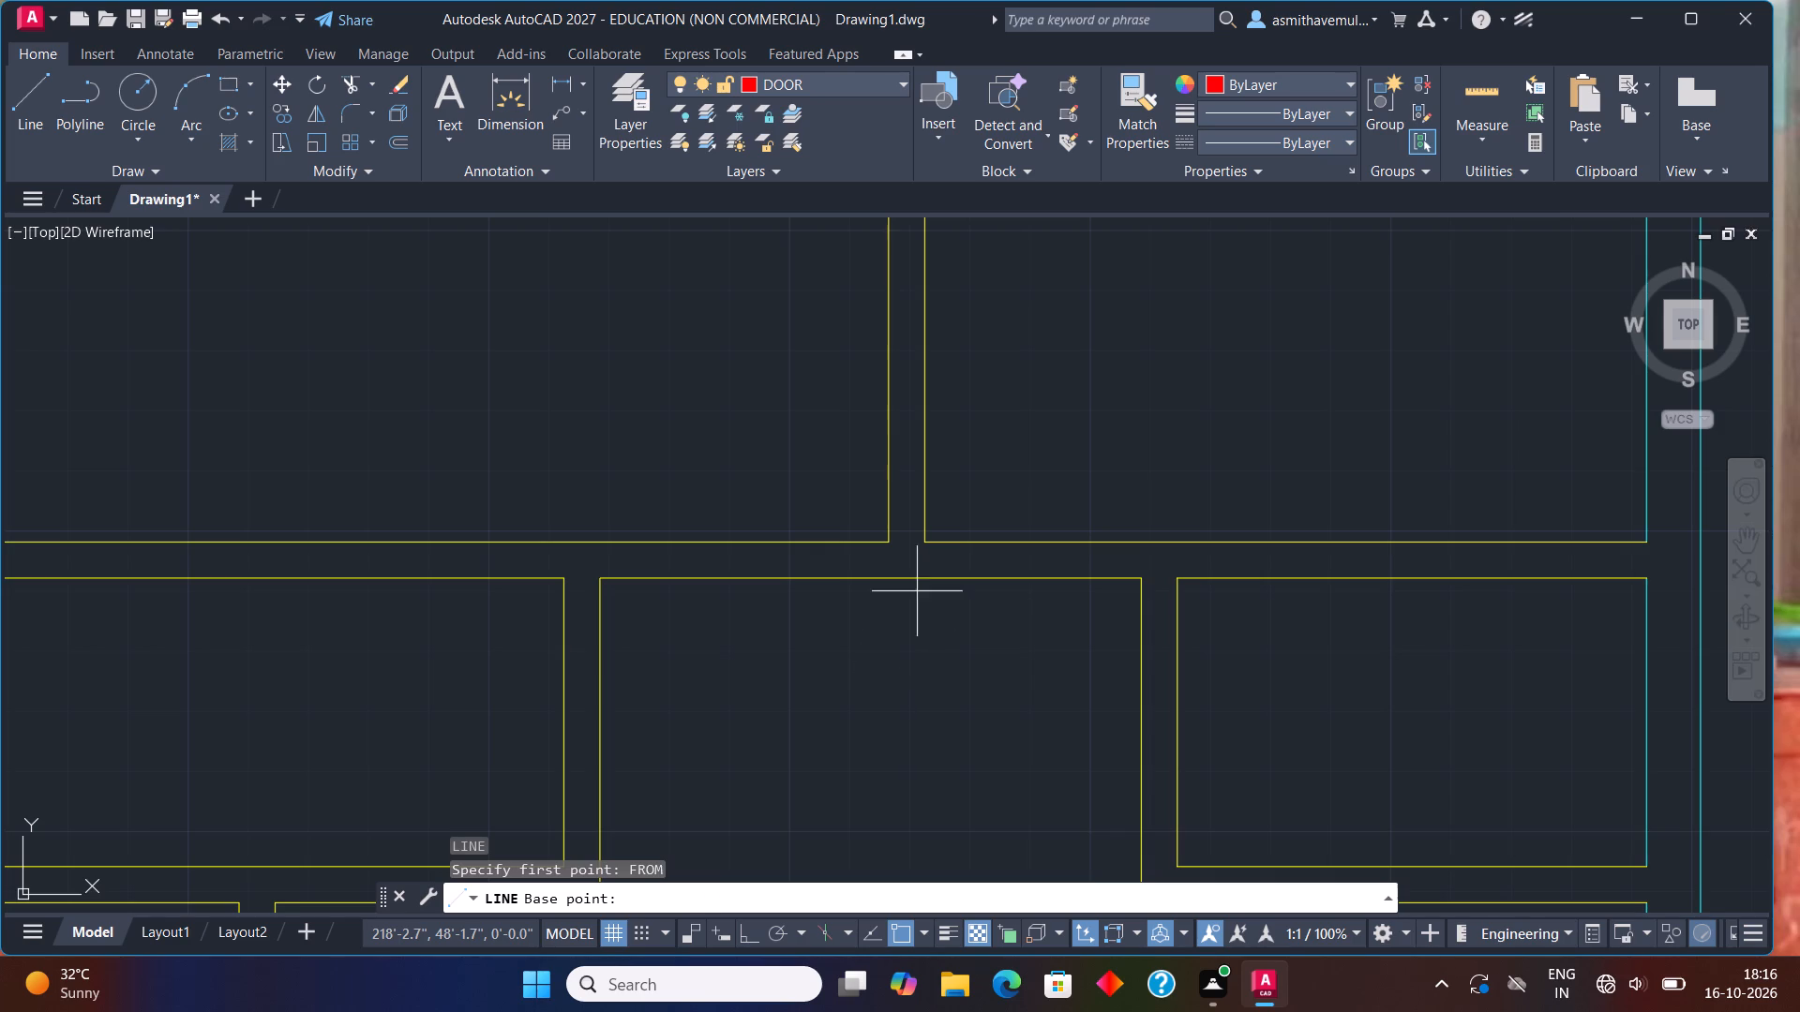
left_click(920, 536)
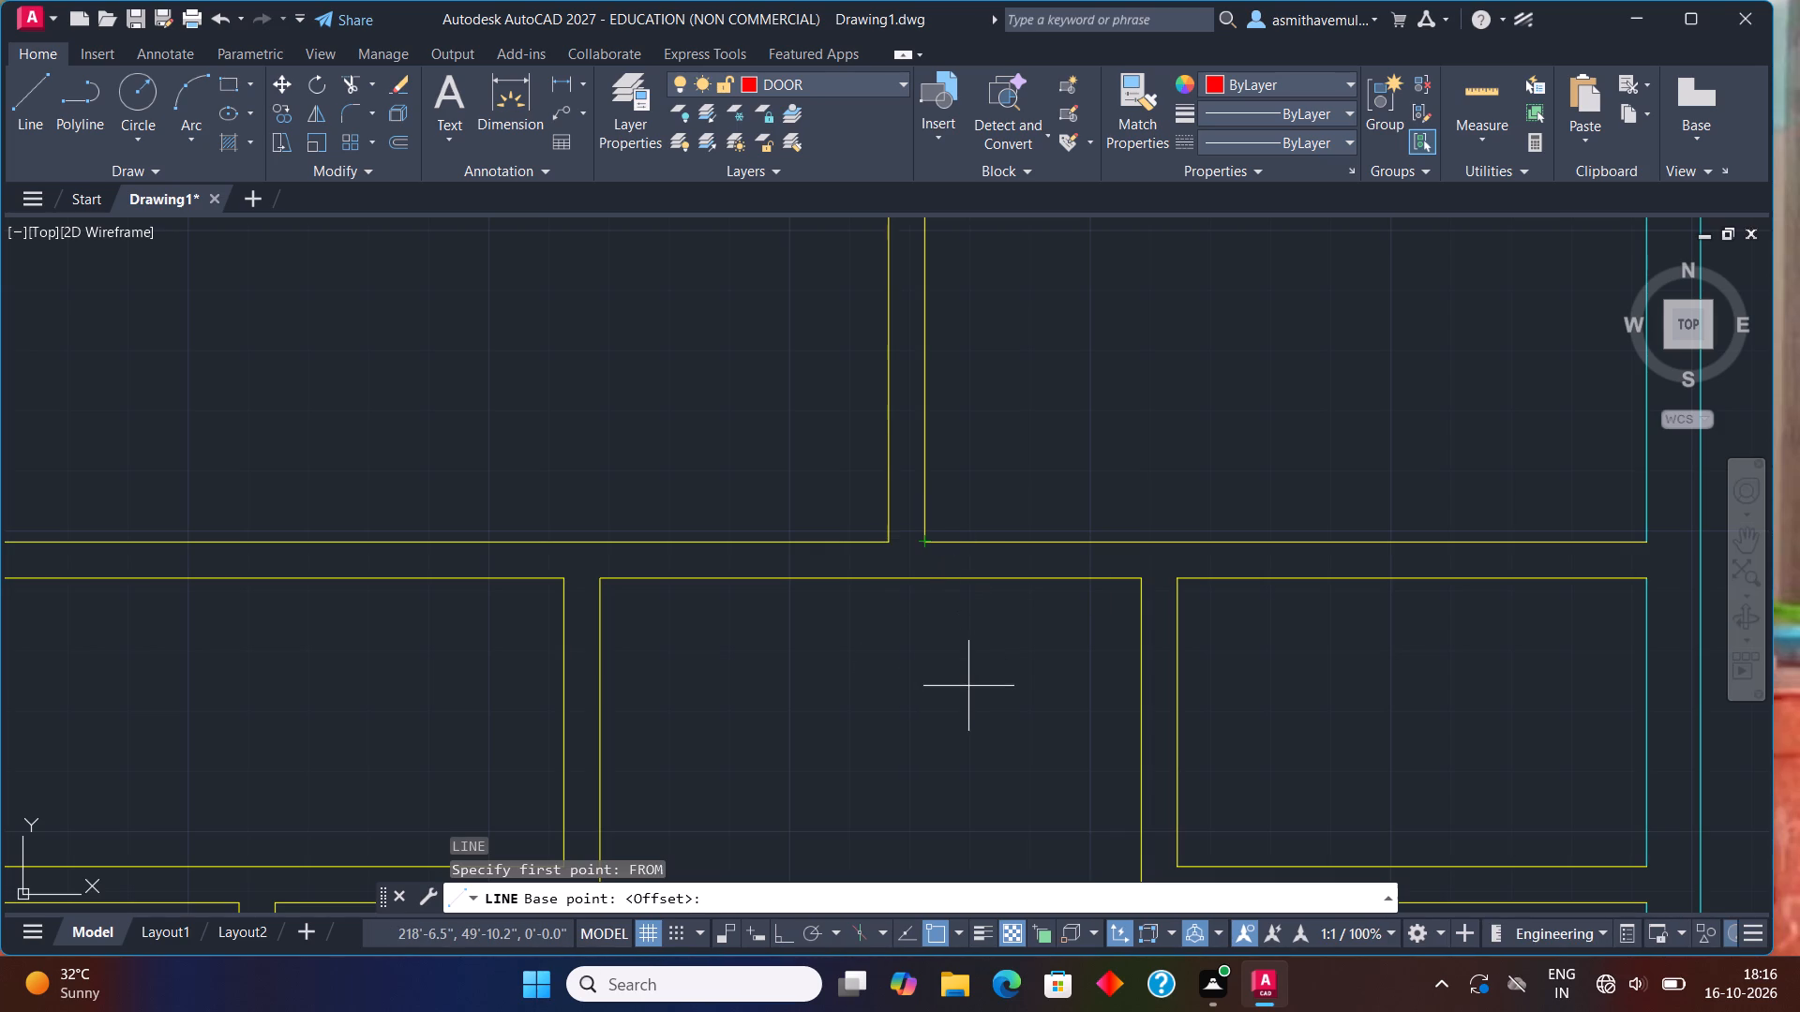
type("@3")
type("\",0")
key("Return")
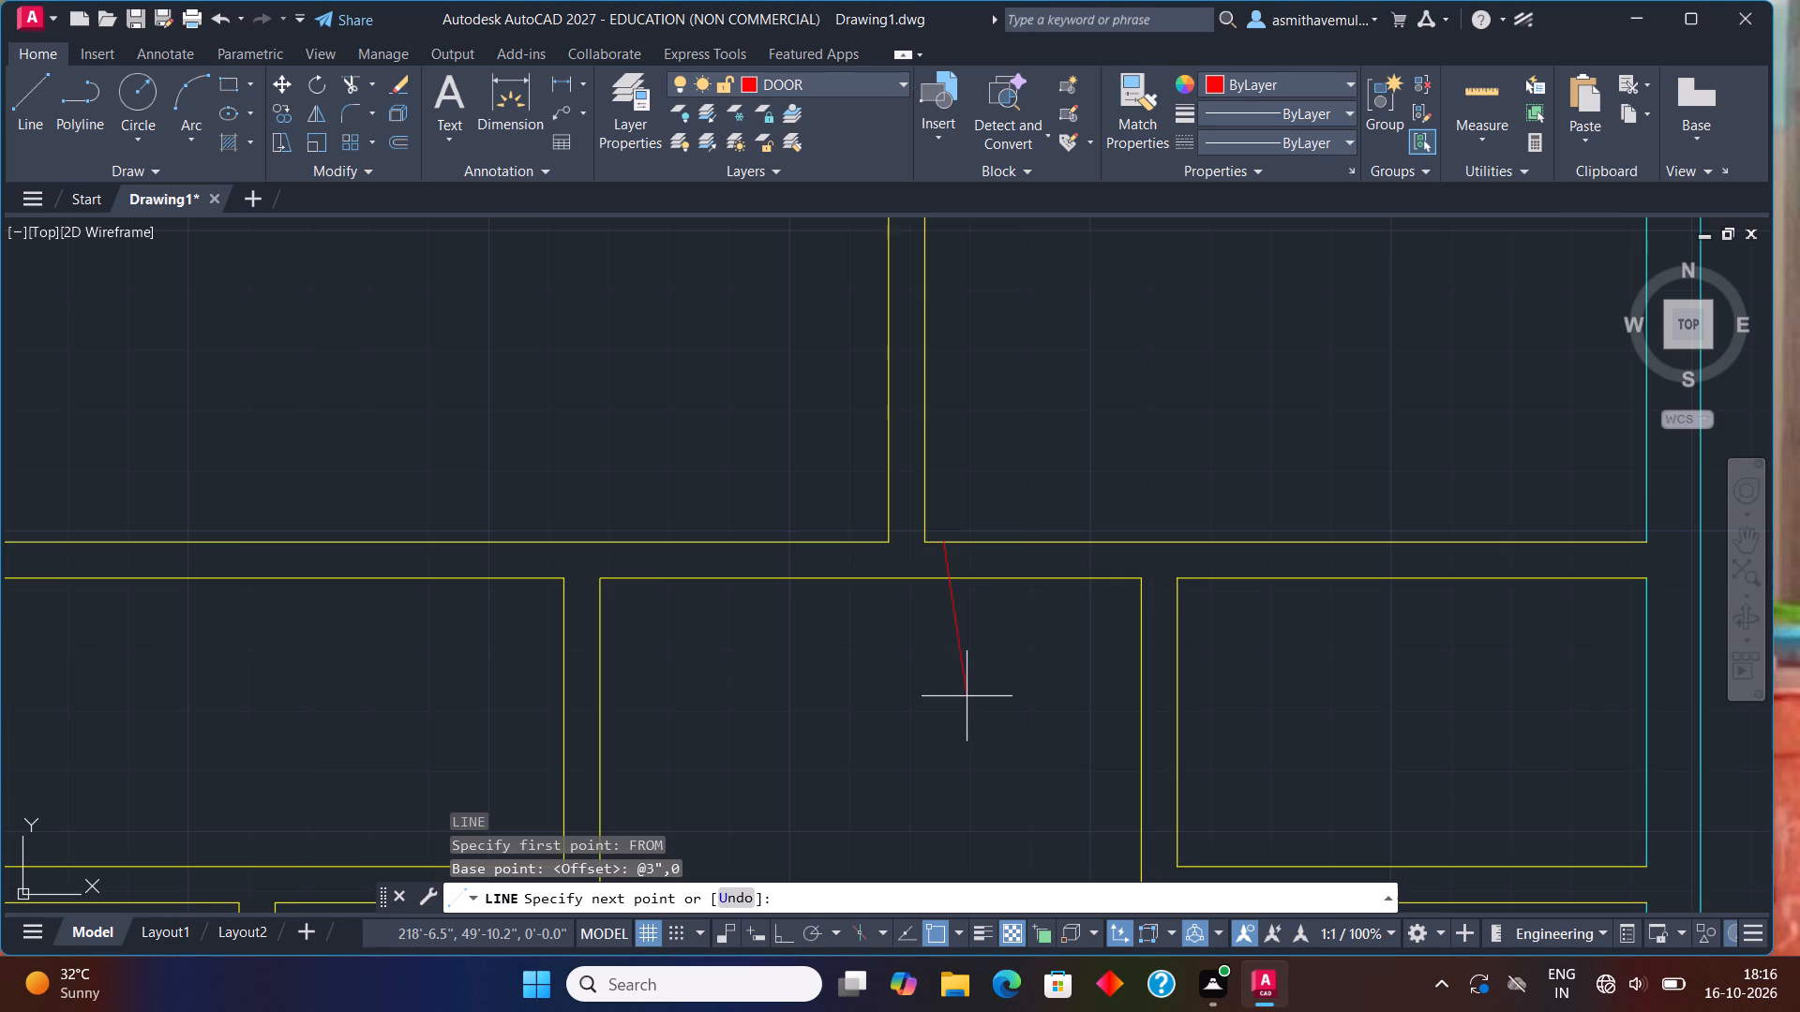
key("F8")
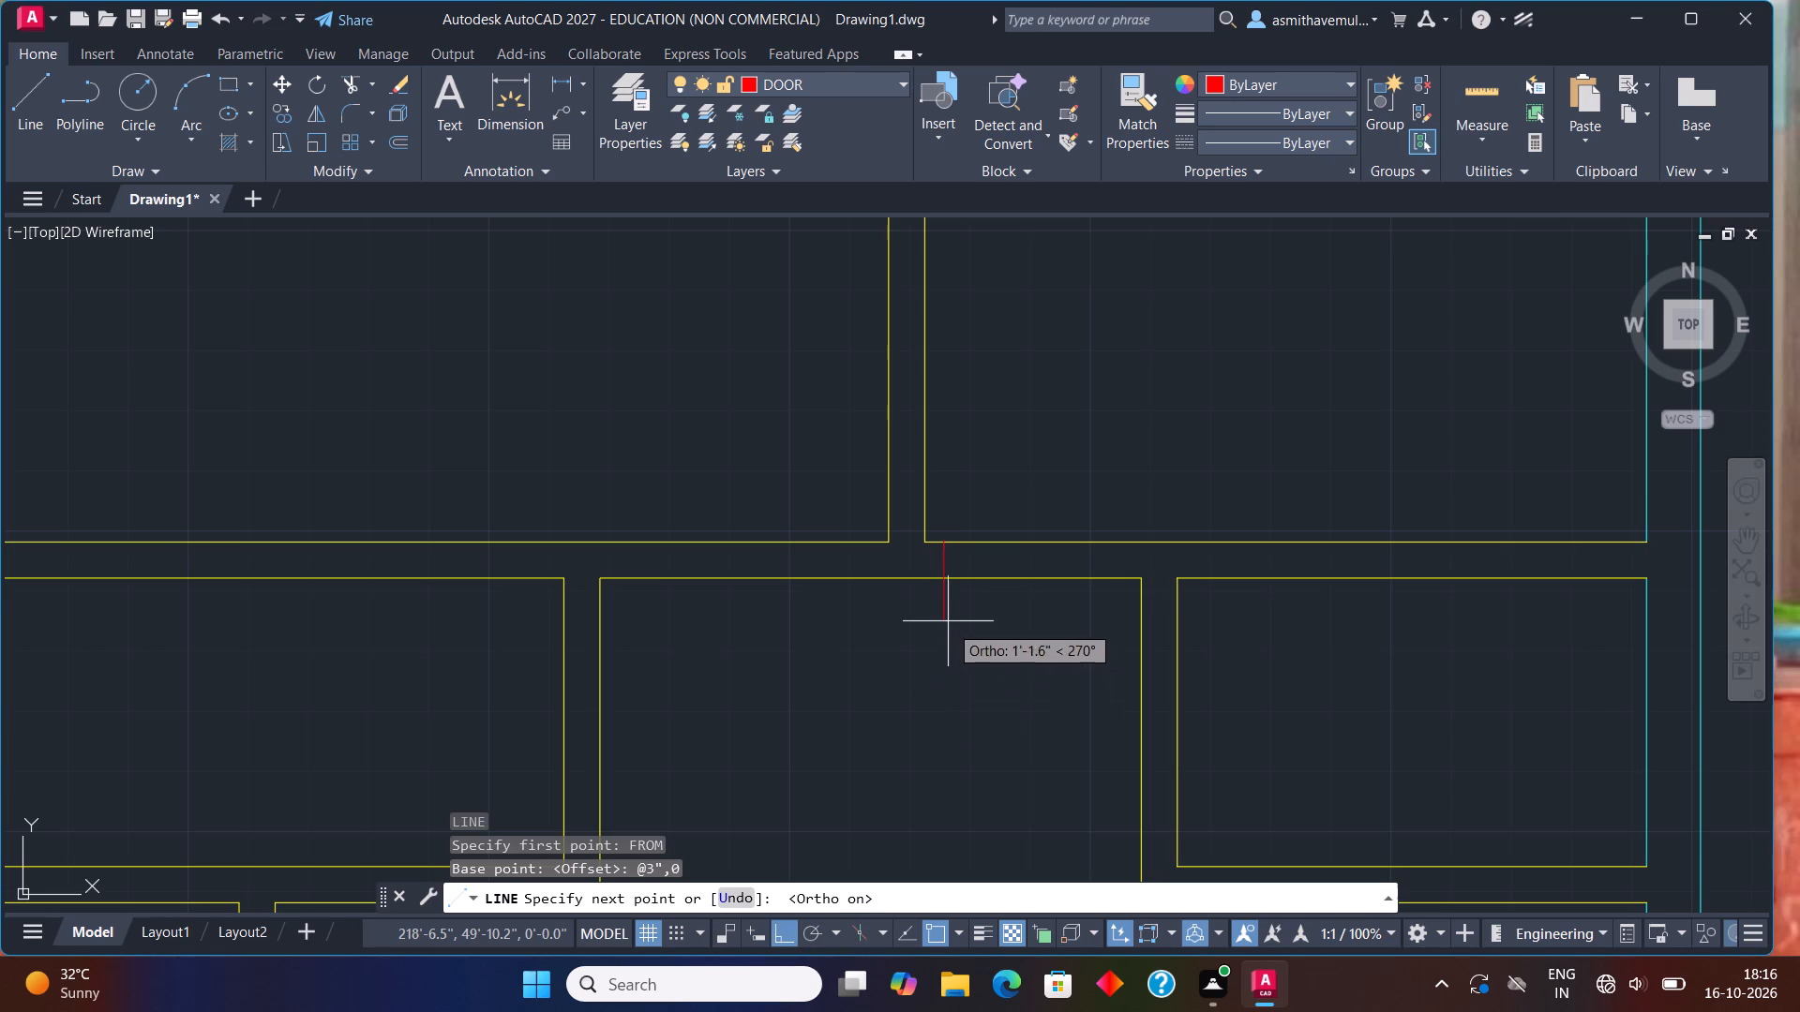
left_click(942, 583)
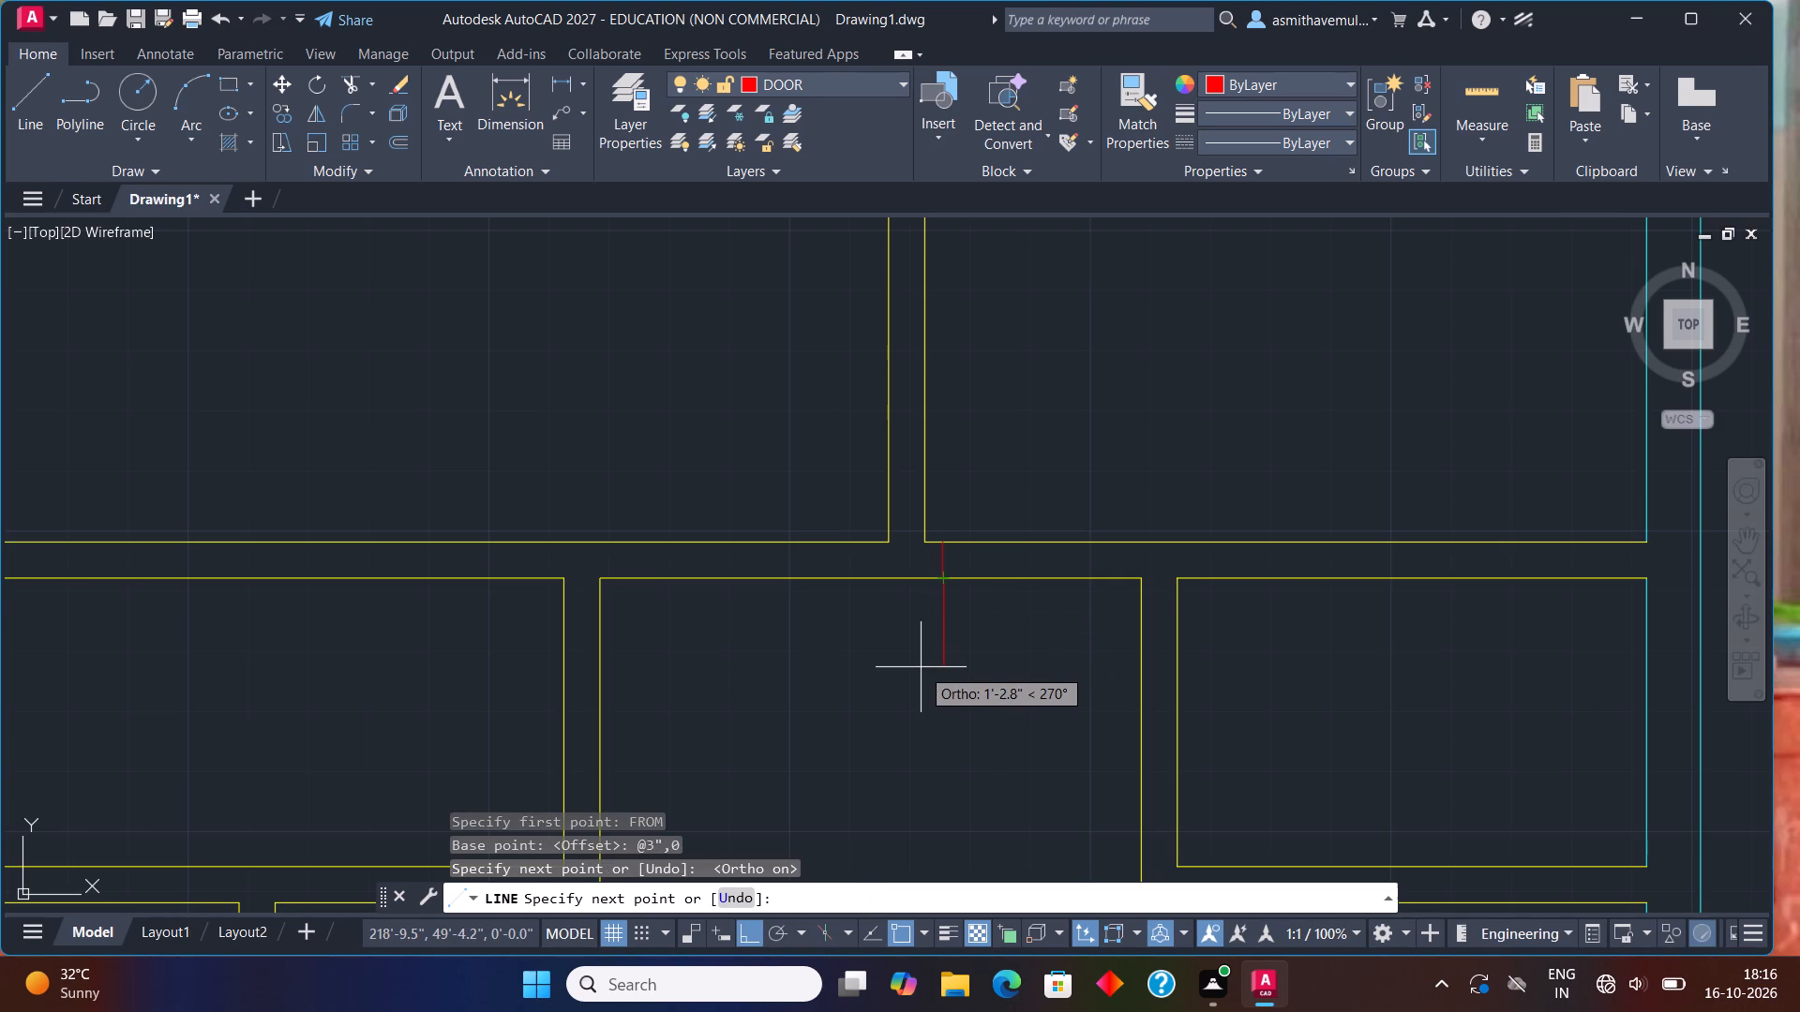
key("Escape")
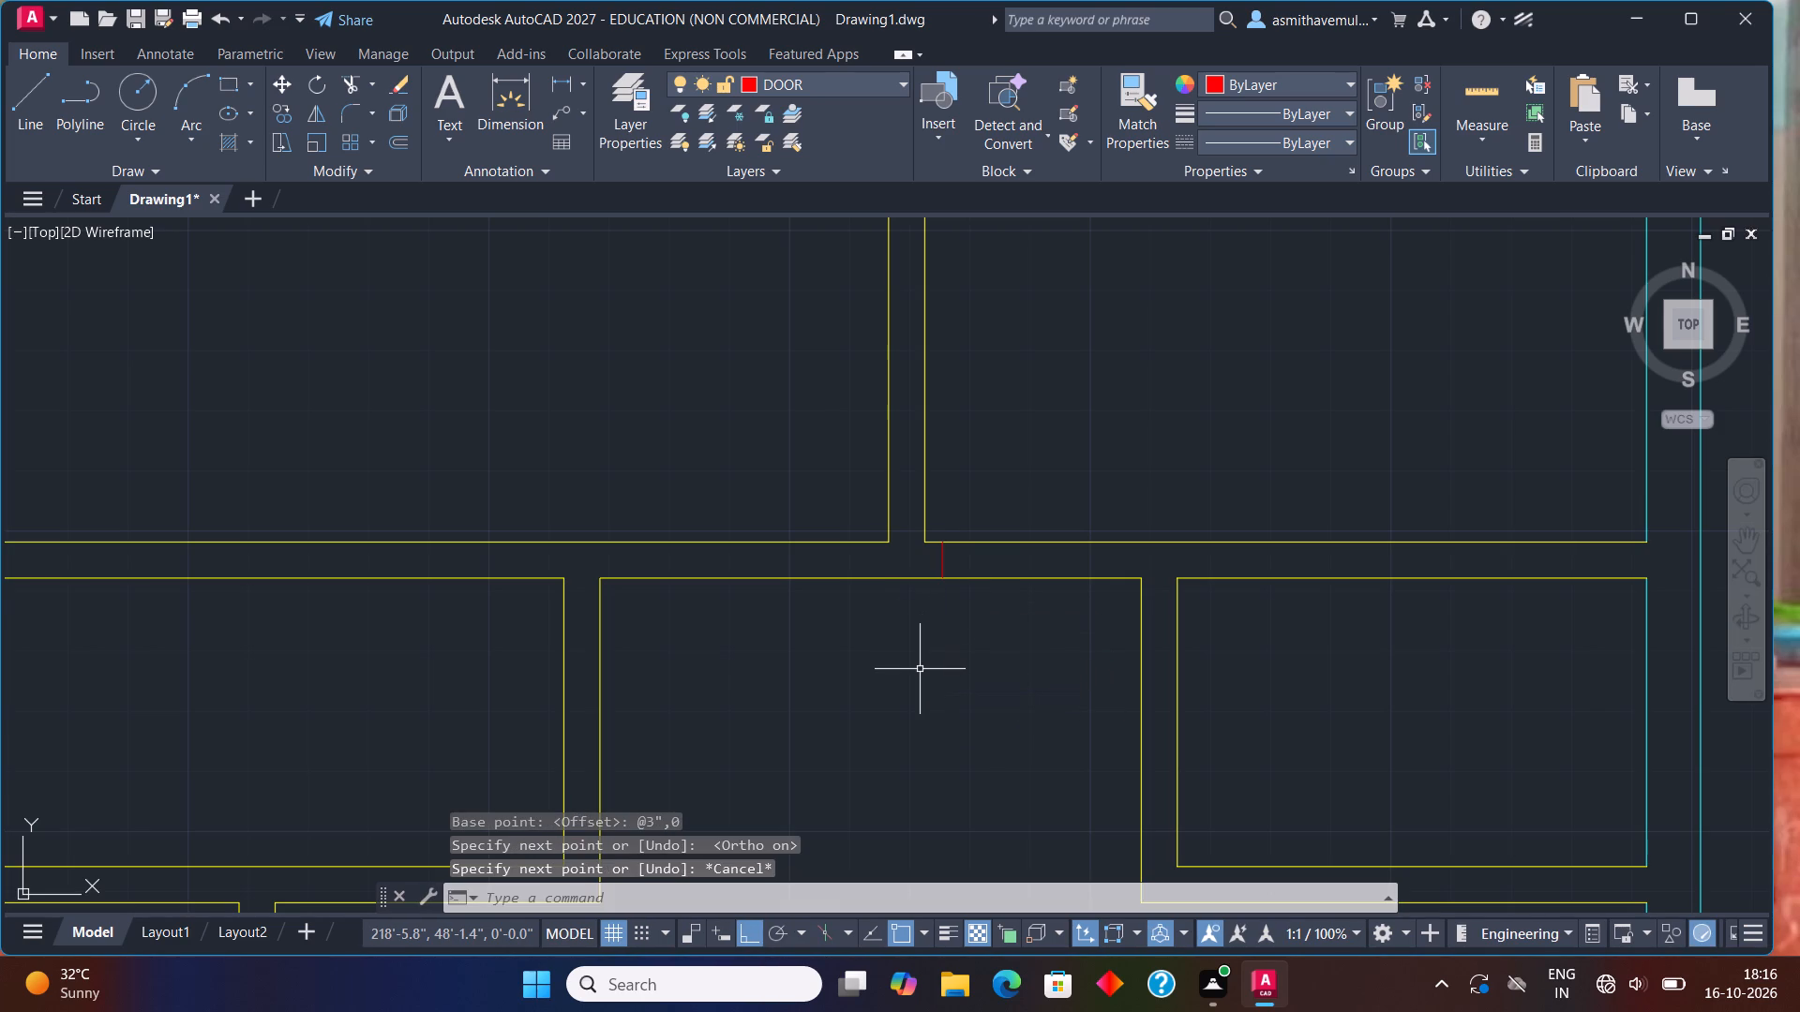
Offset the door jamb line 3" to the right within the partition.
key("o")
key("Return")
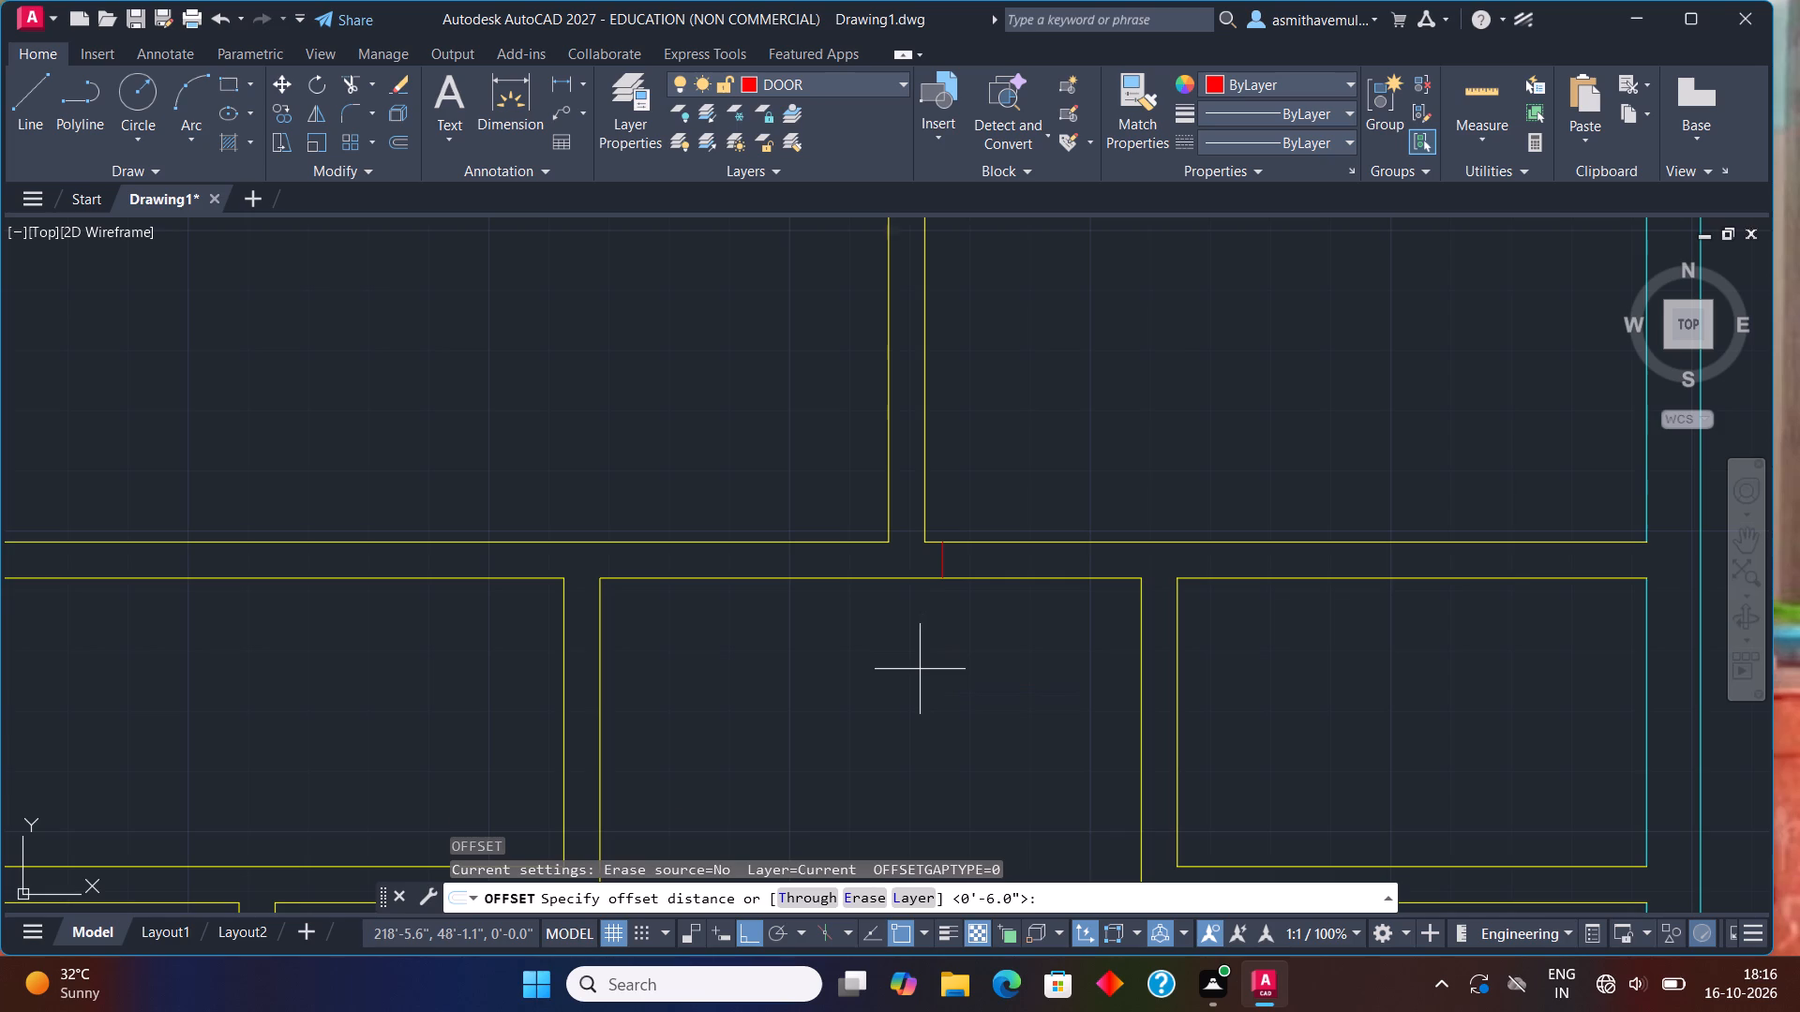
type("3\"")
key("Return")
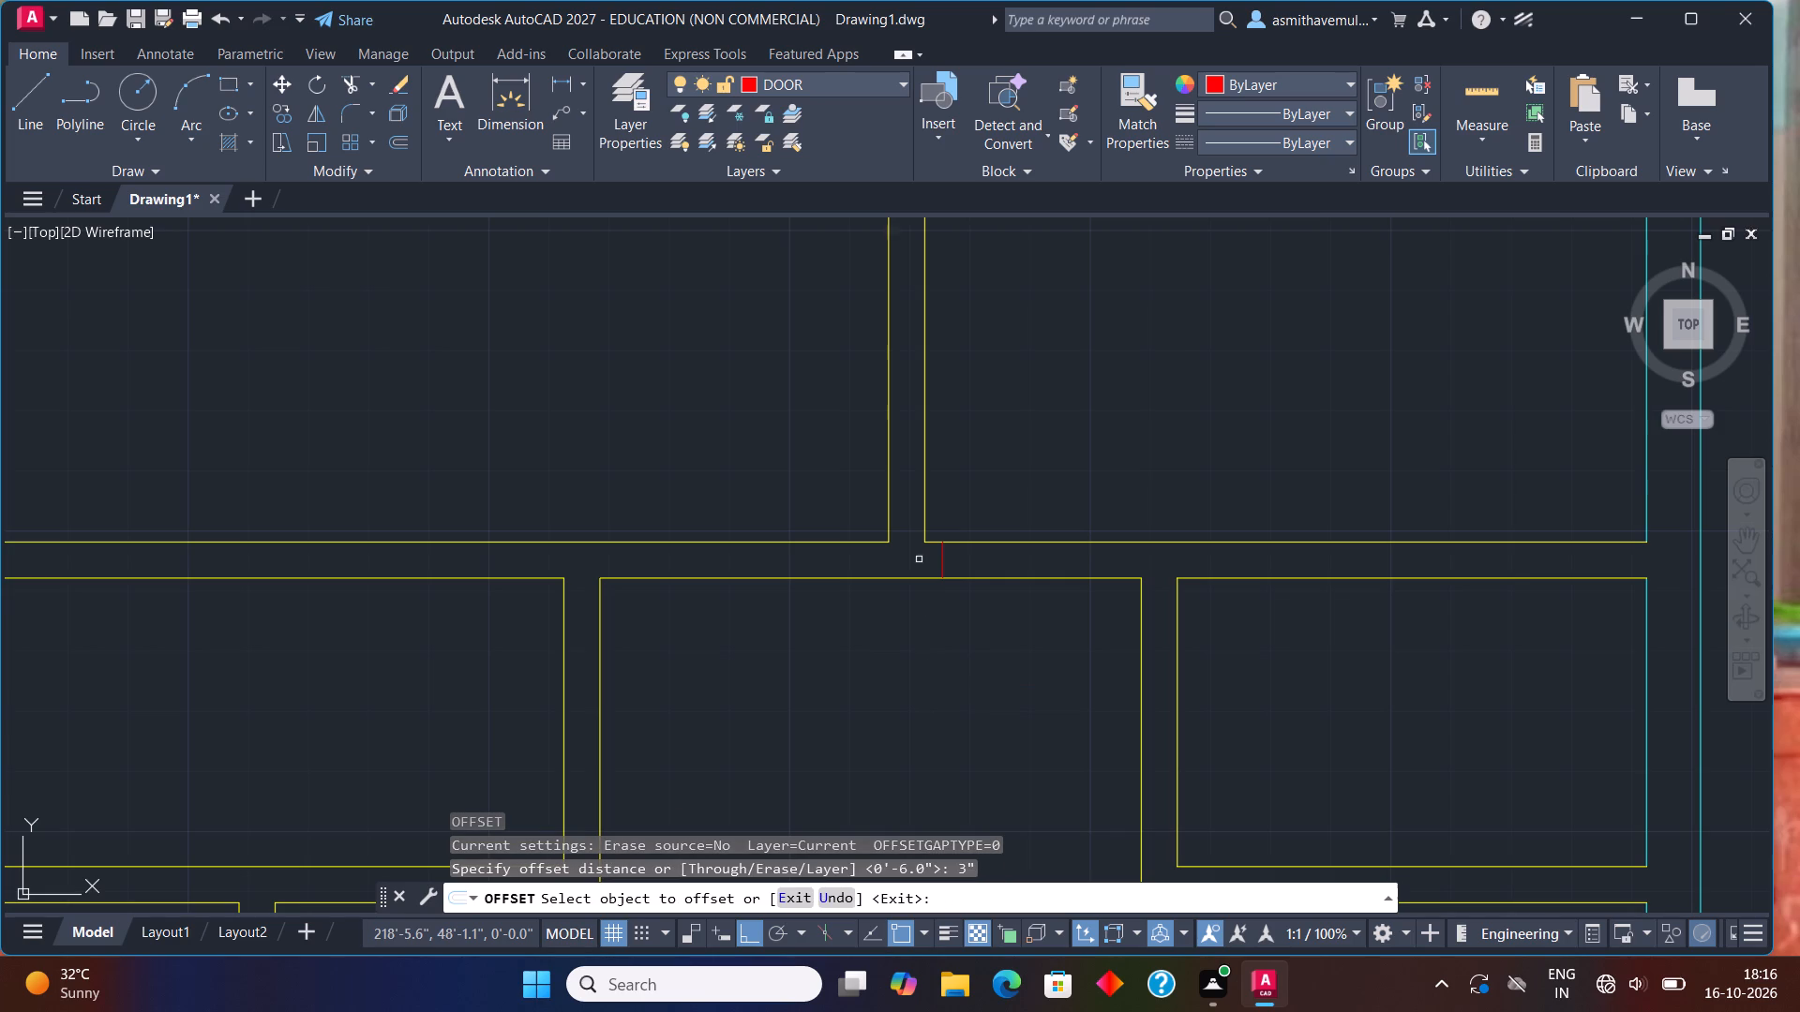
left_click(943, 558)
left_click(969, 559)
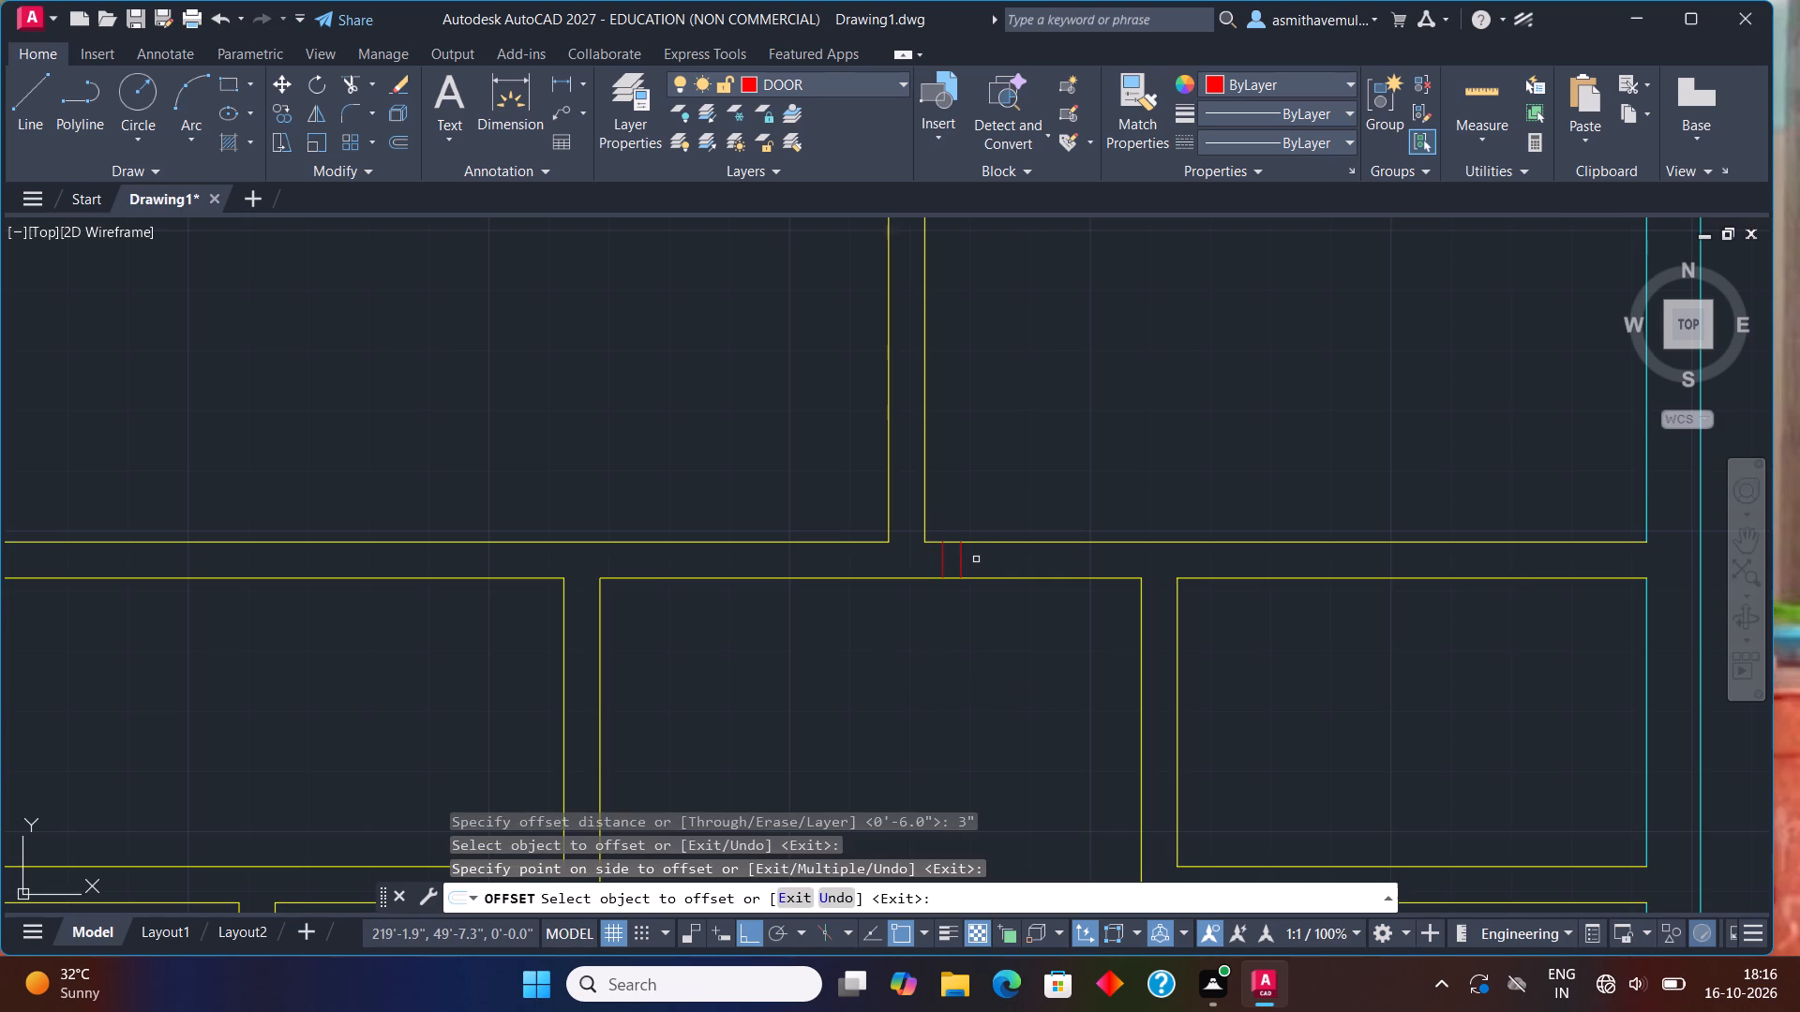
key("Escape")
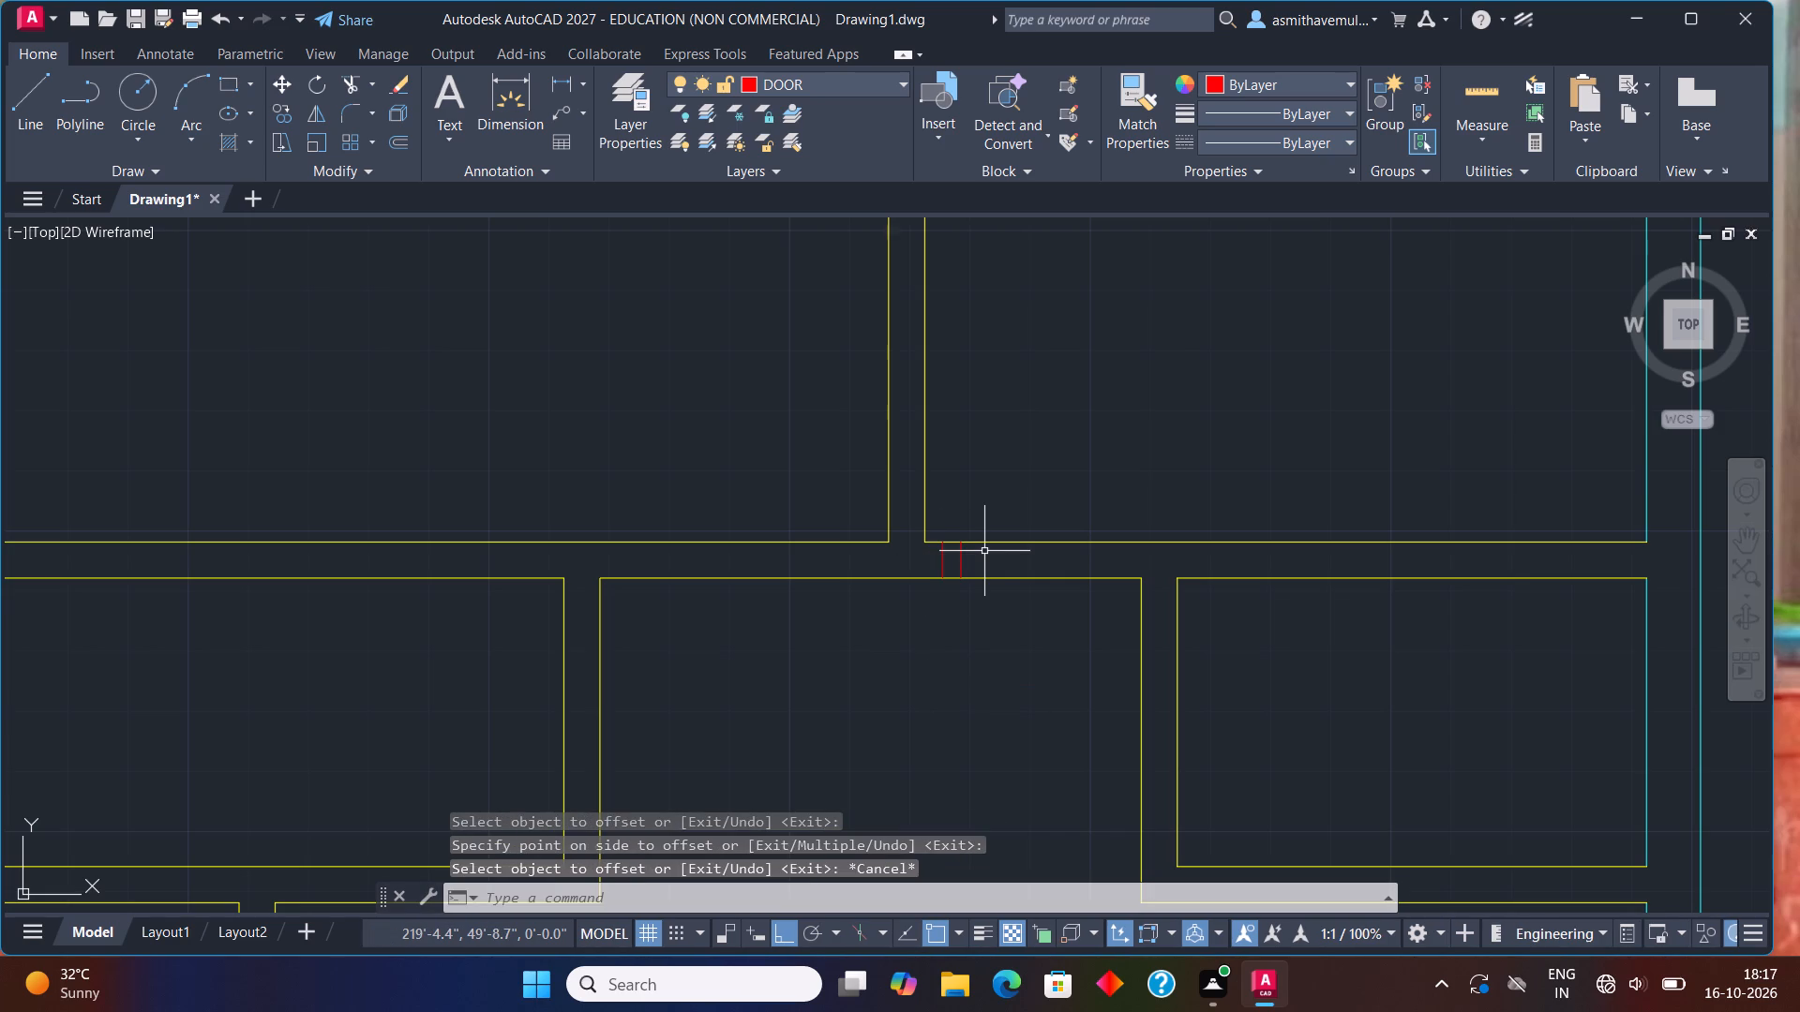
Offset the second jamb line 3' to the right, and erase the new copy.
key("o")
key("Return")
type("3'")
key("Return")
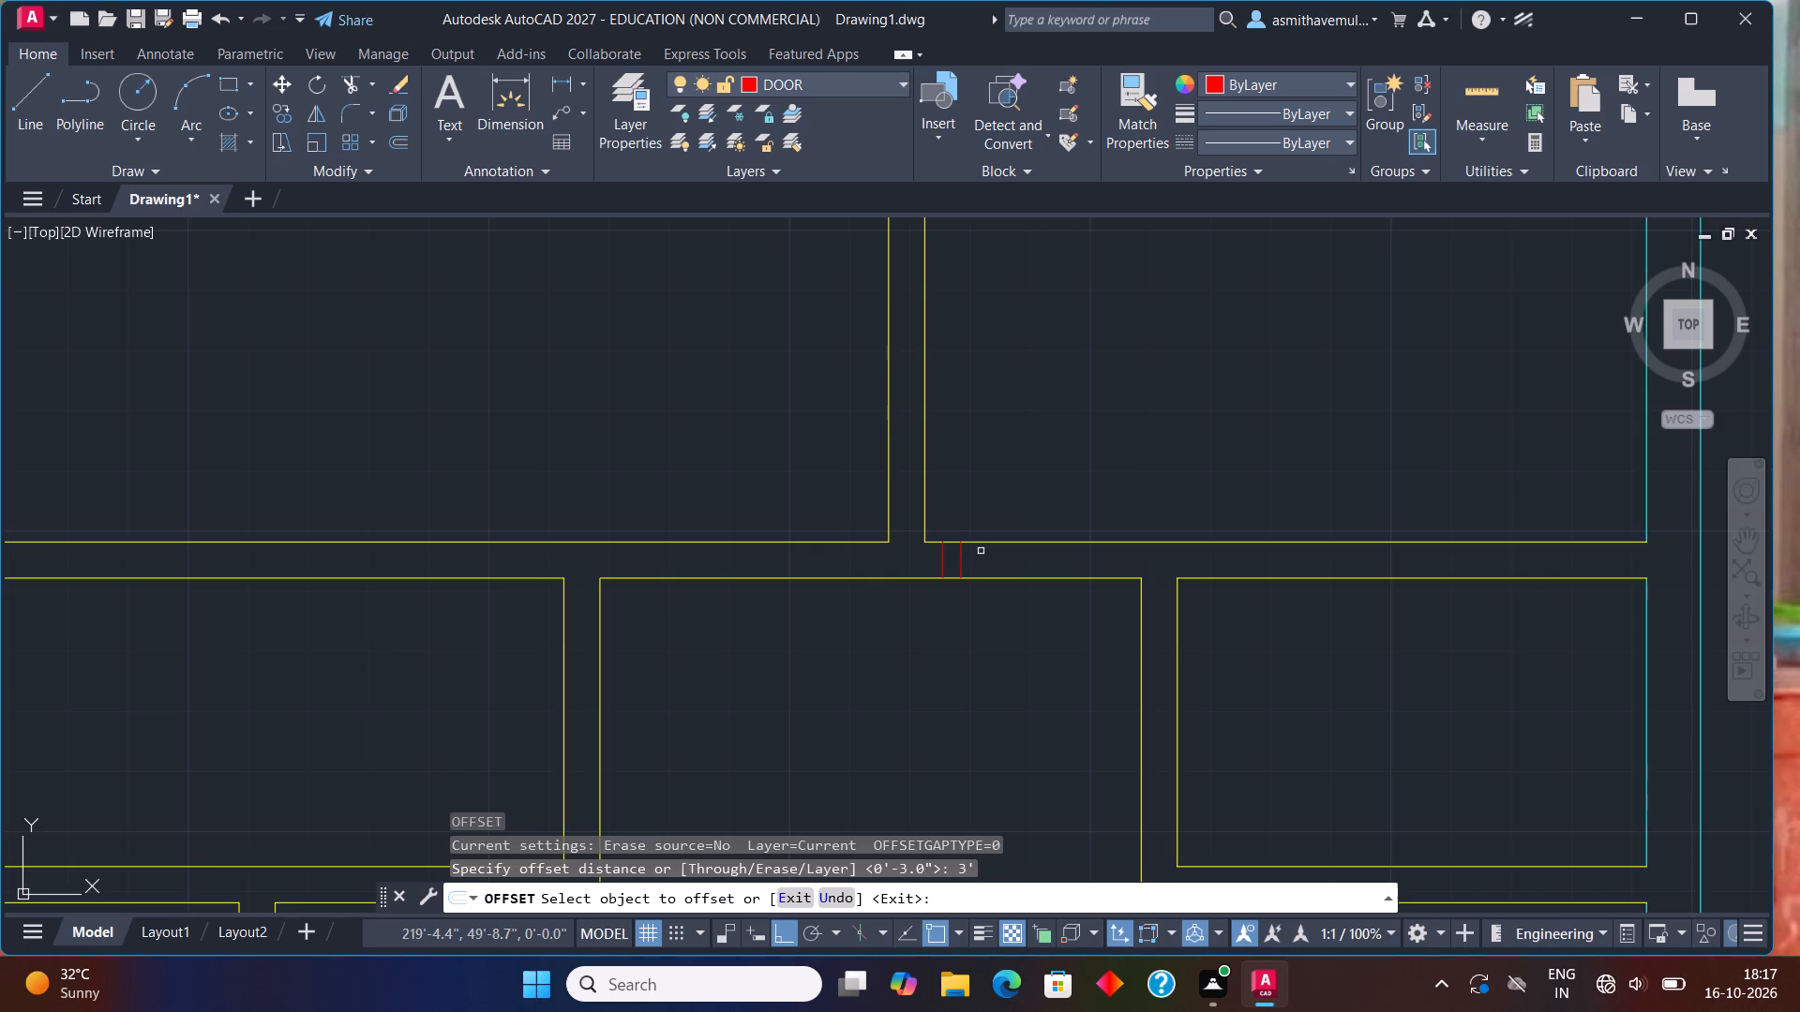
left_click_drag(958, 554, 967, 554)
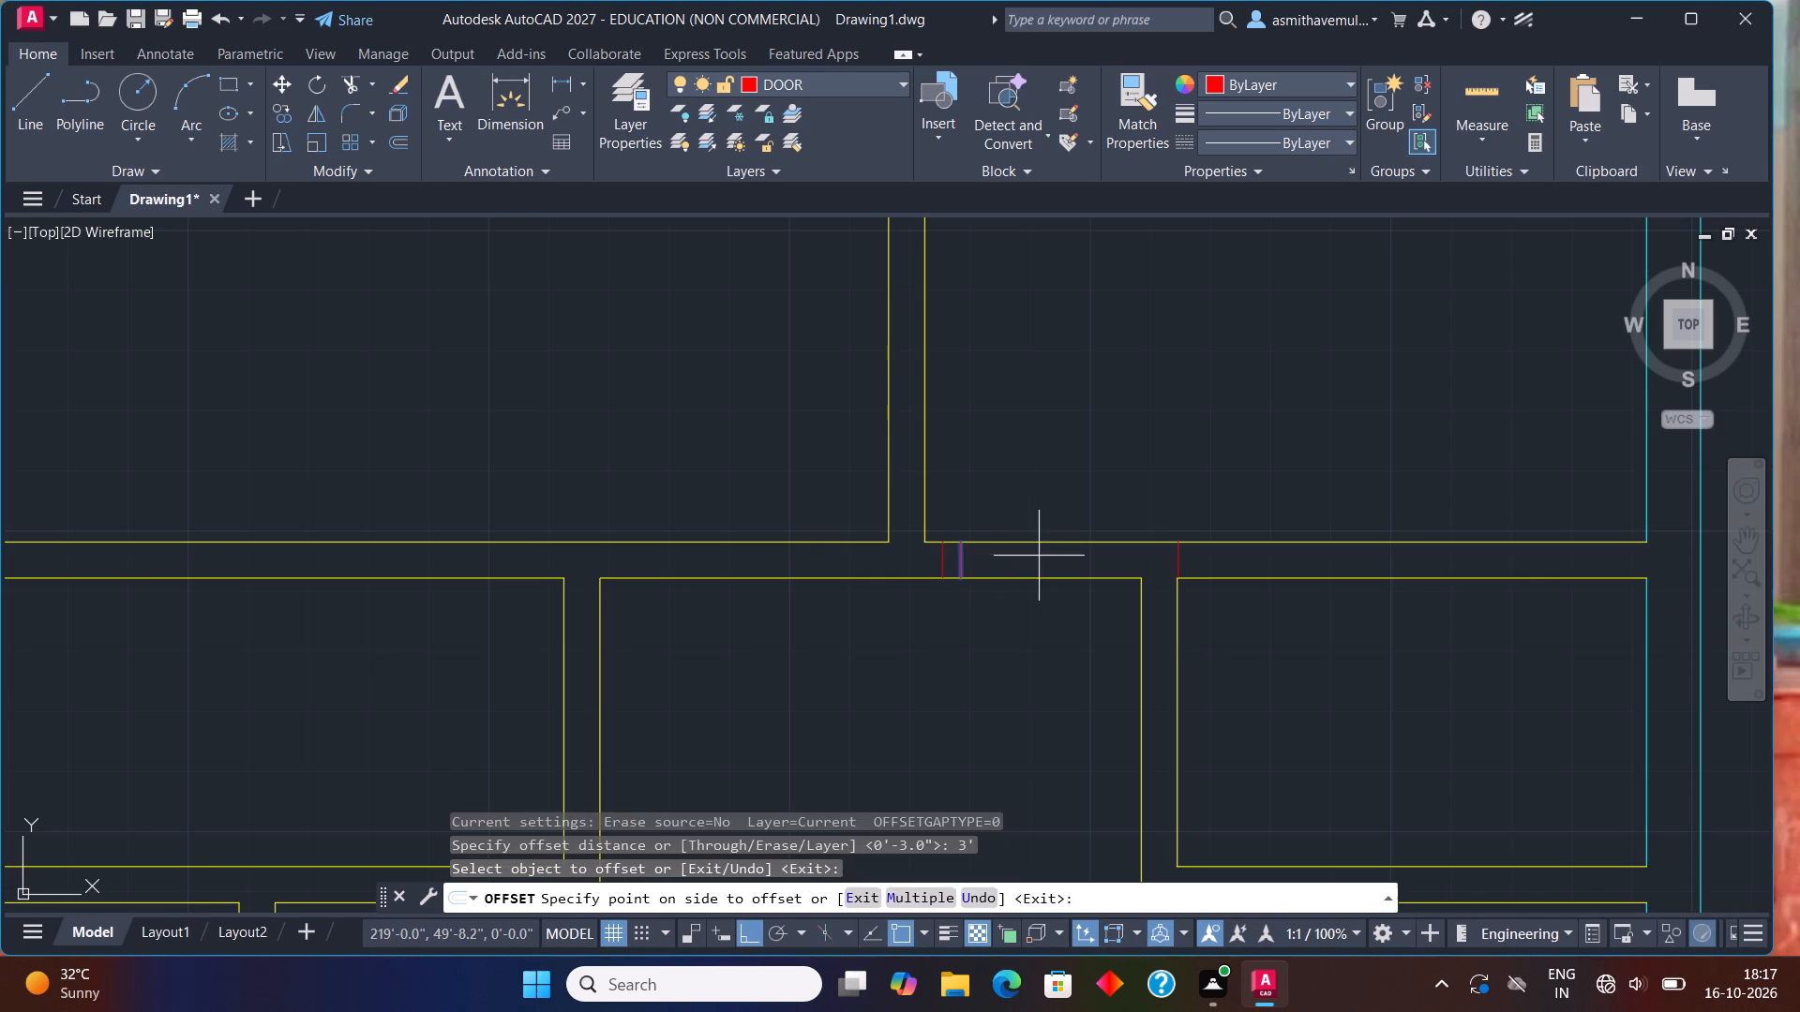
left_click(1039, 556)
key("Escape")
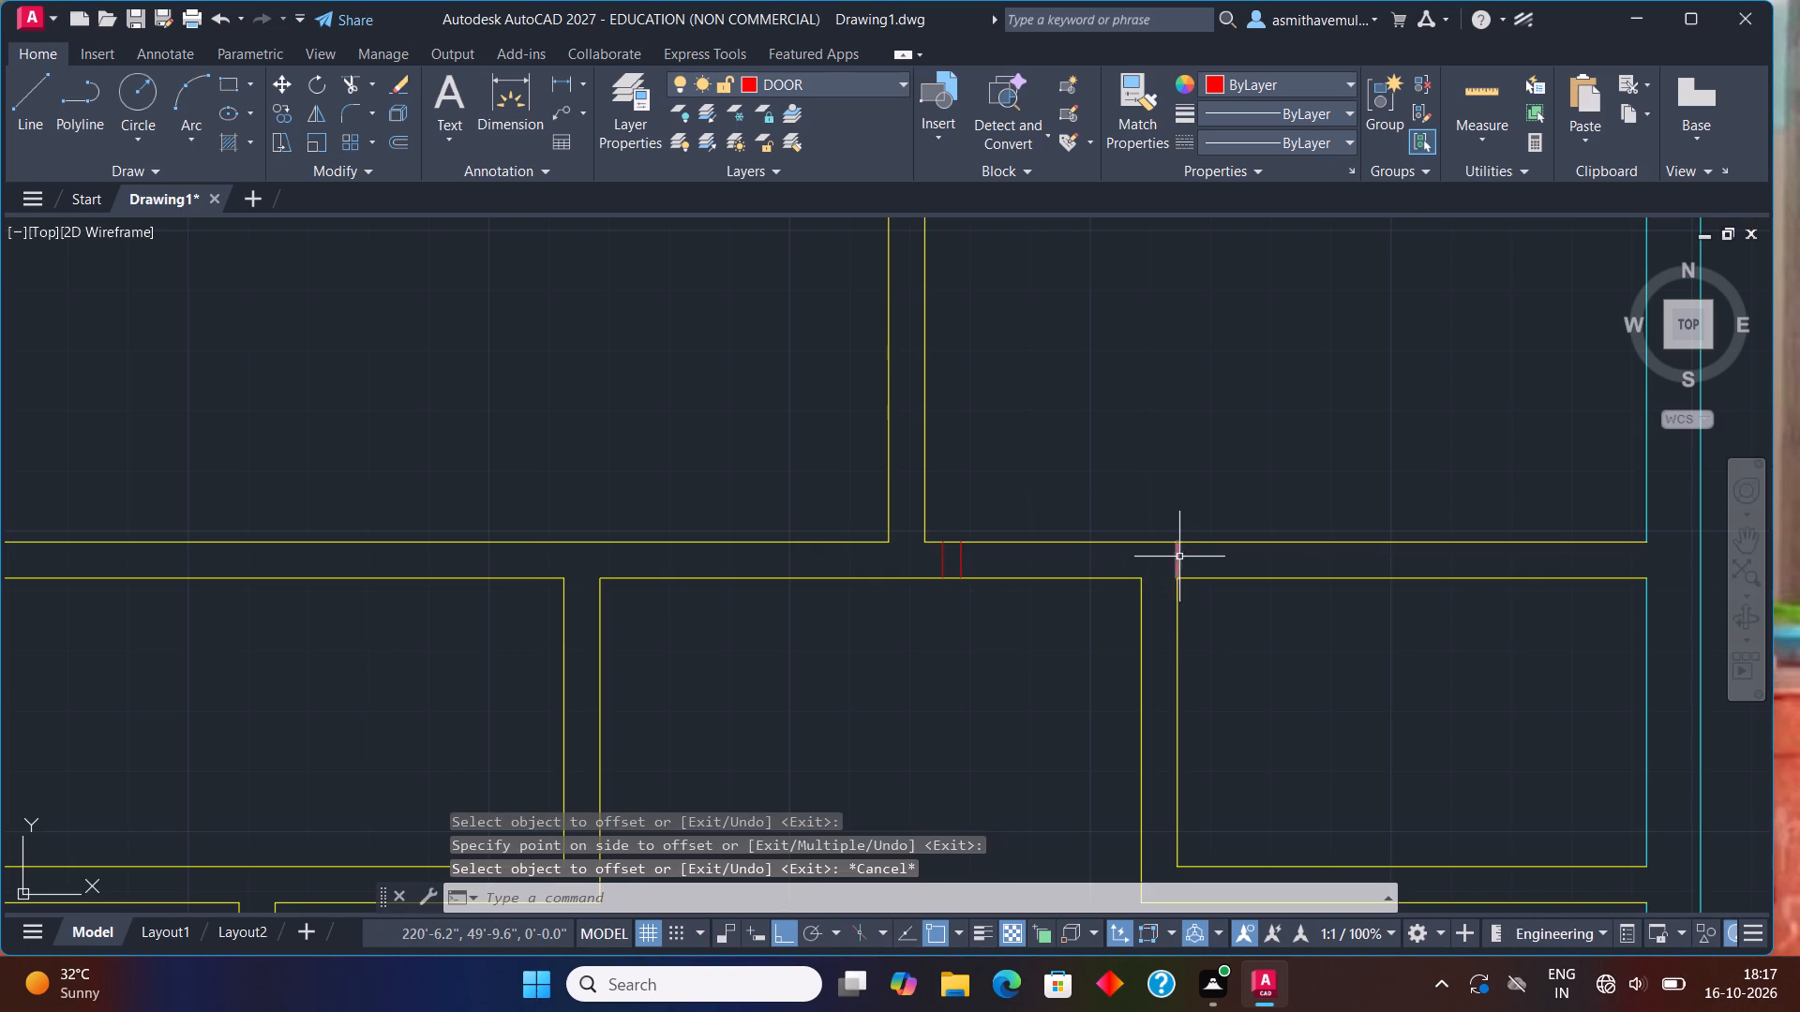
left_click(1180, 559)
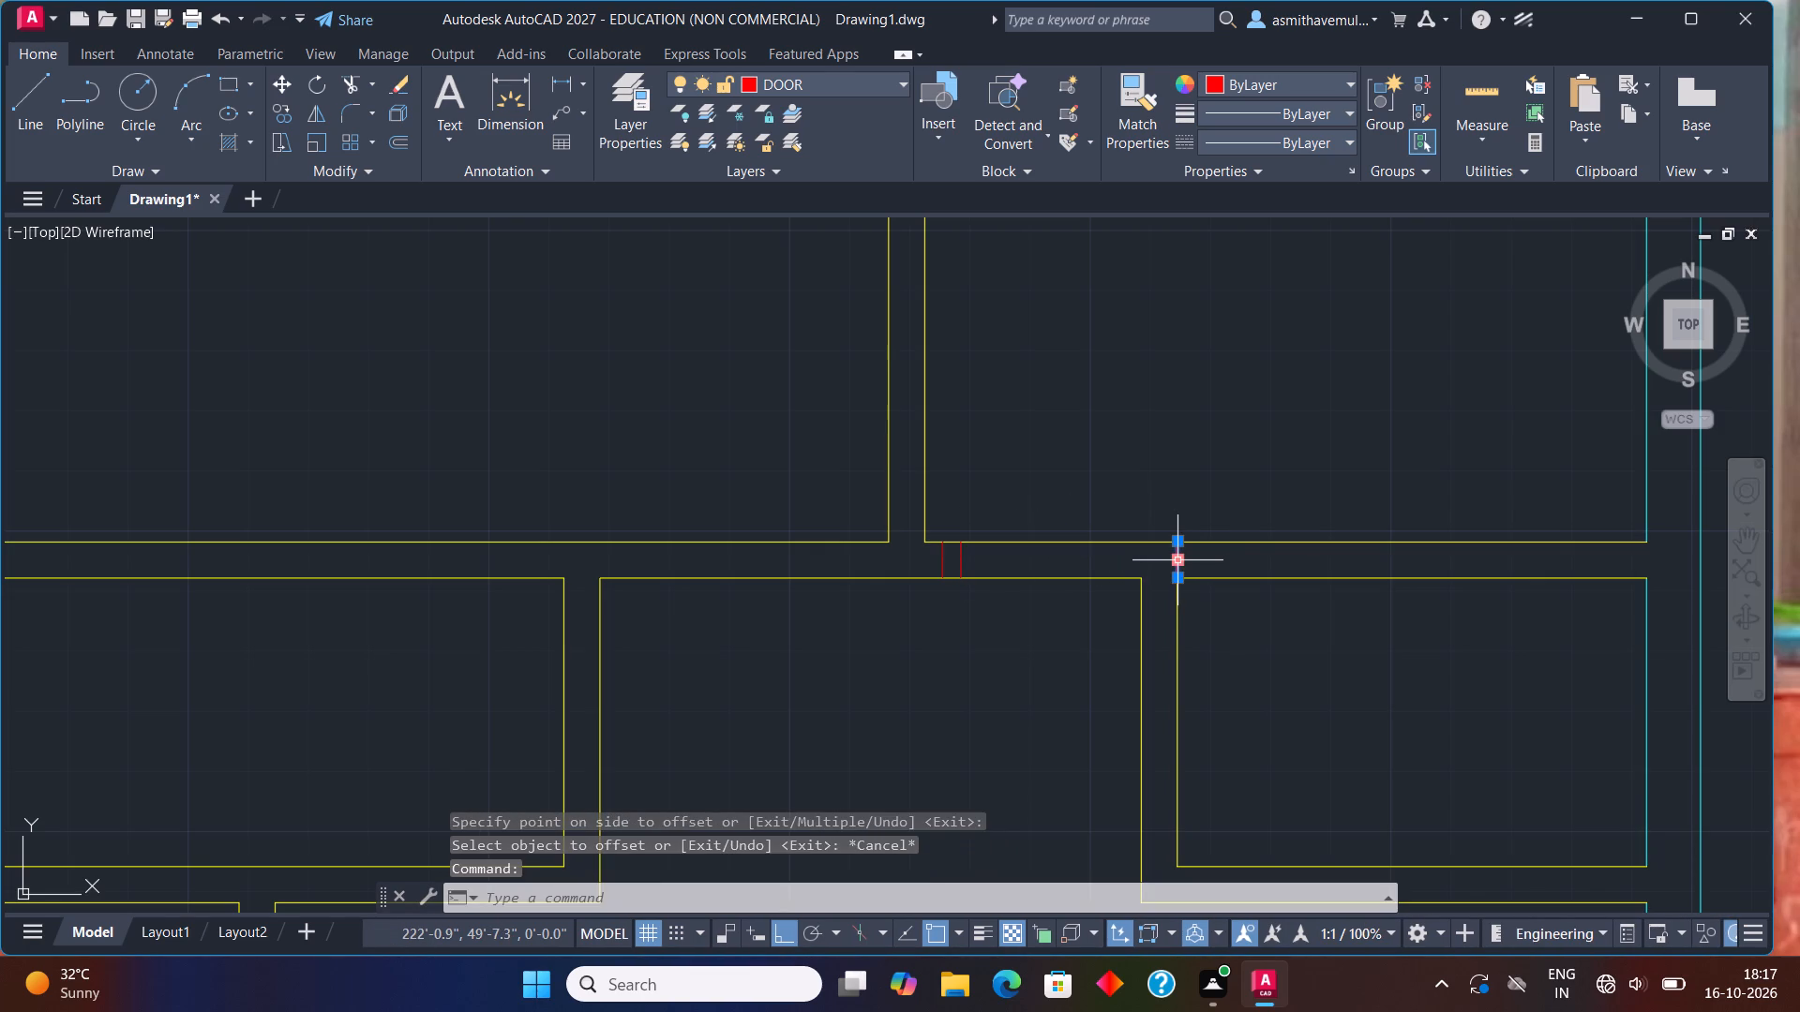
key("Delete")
Offset the second jamb line 2'6" to the right to mark the far side of the door opening.
key("o")
key("Return")
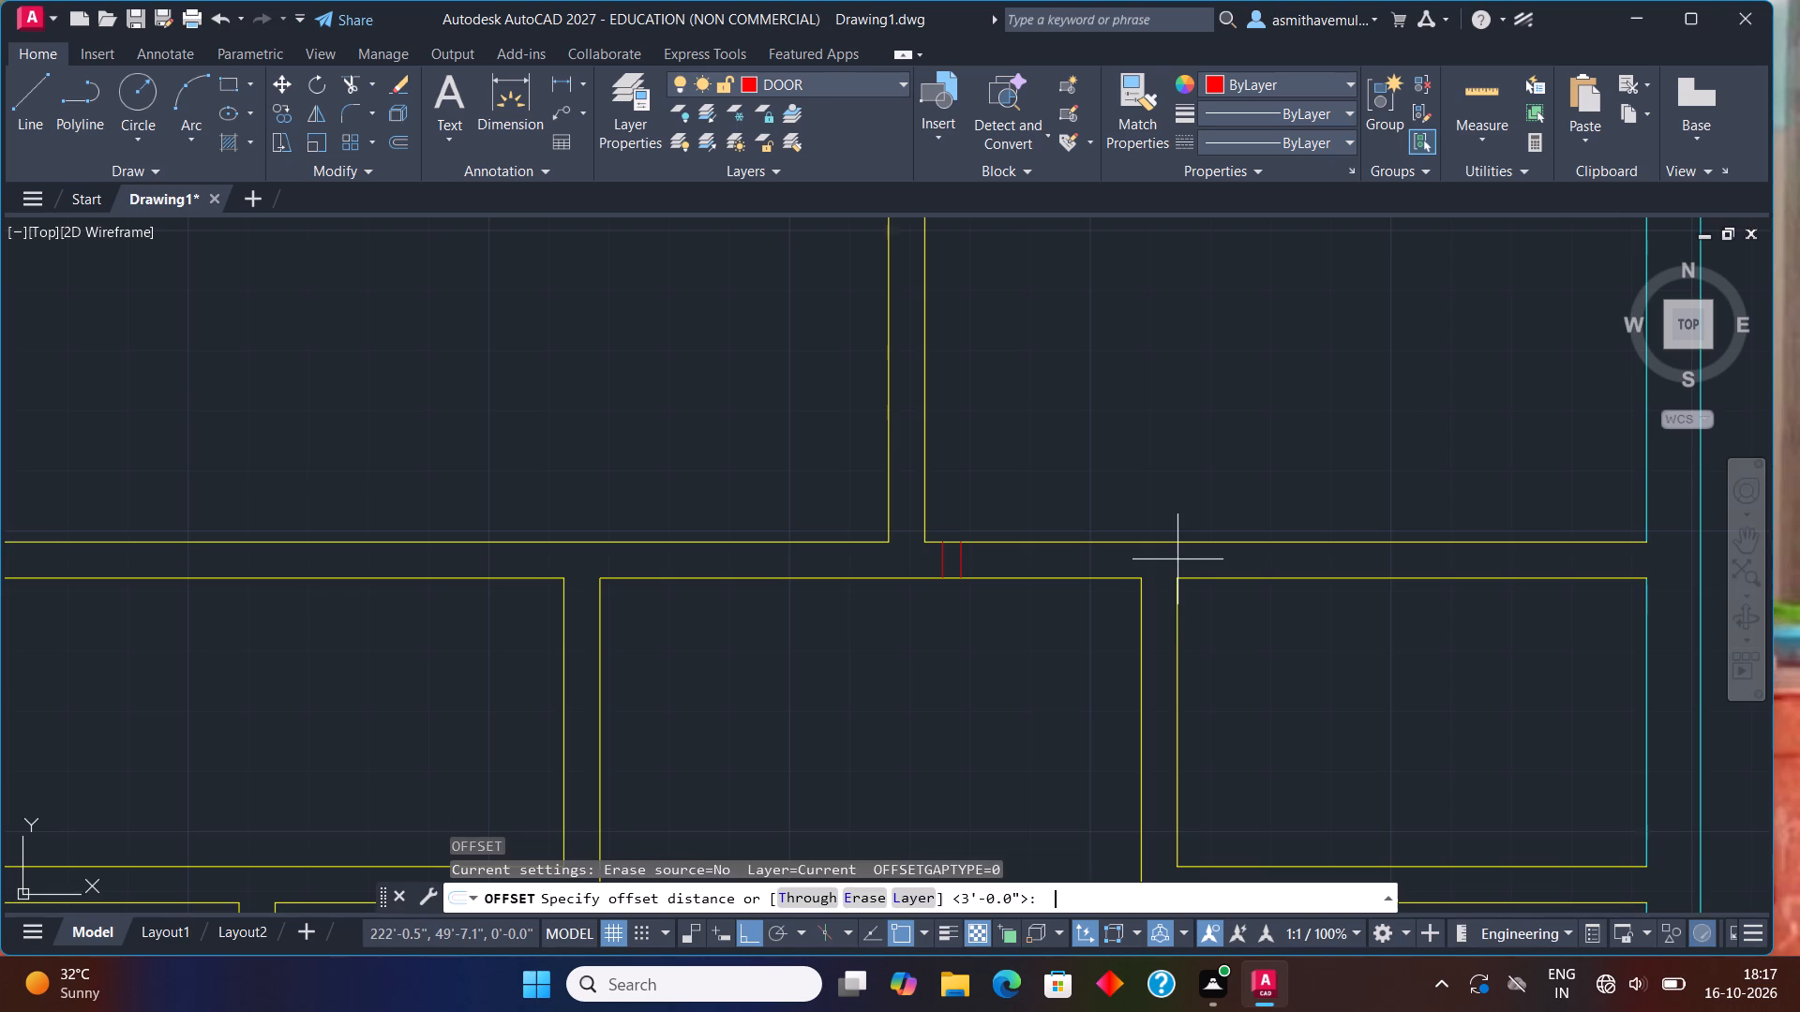
type("2'")
type("6\"")
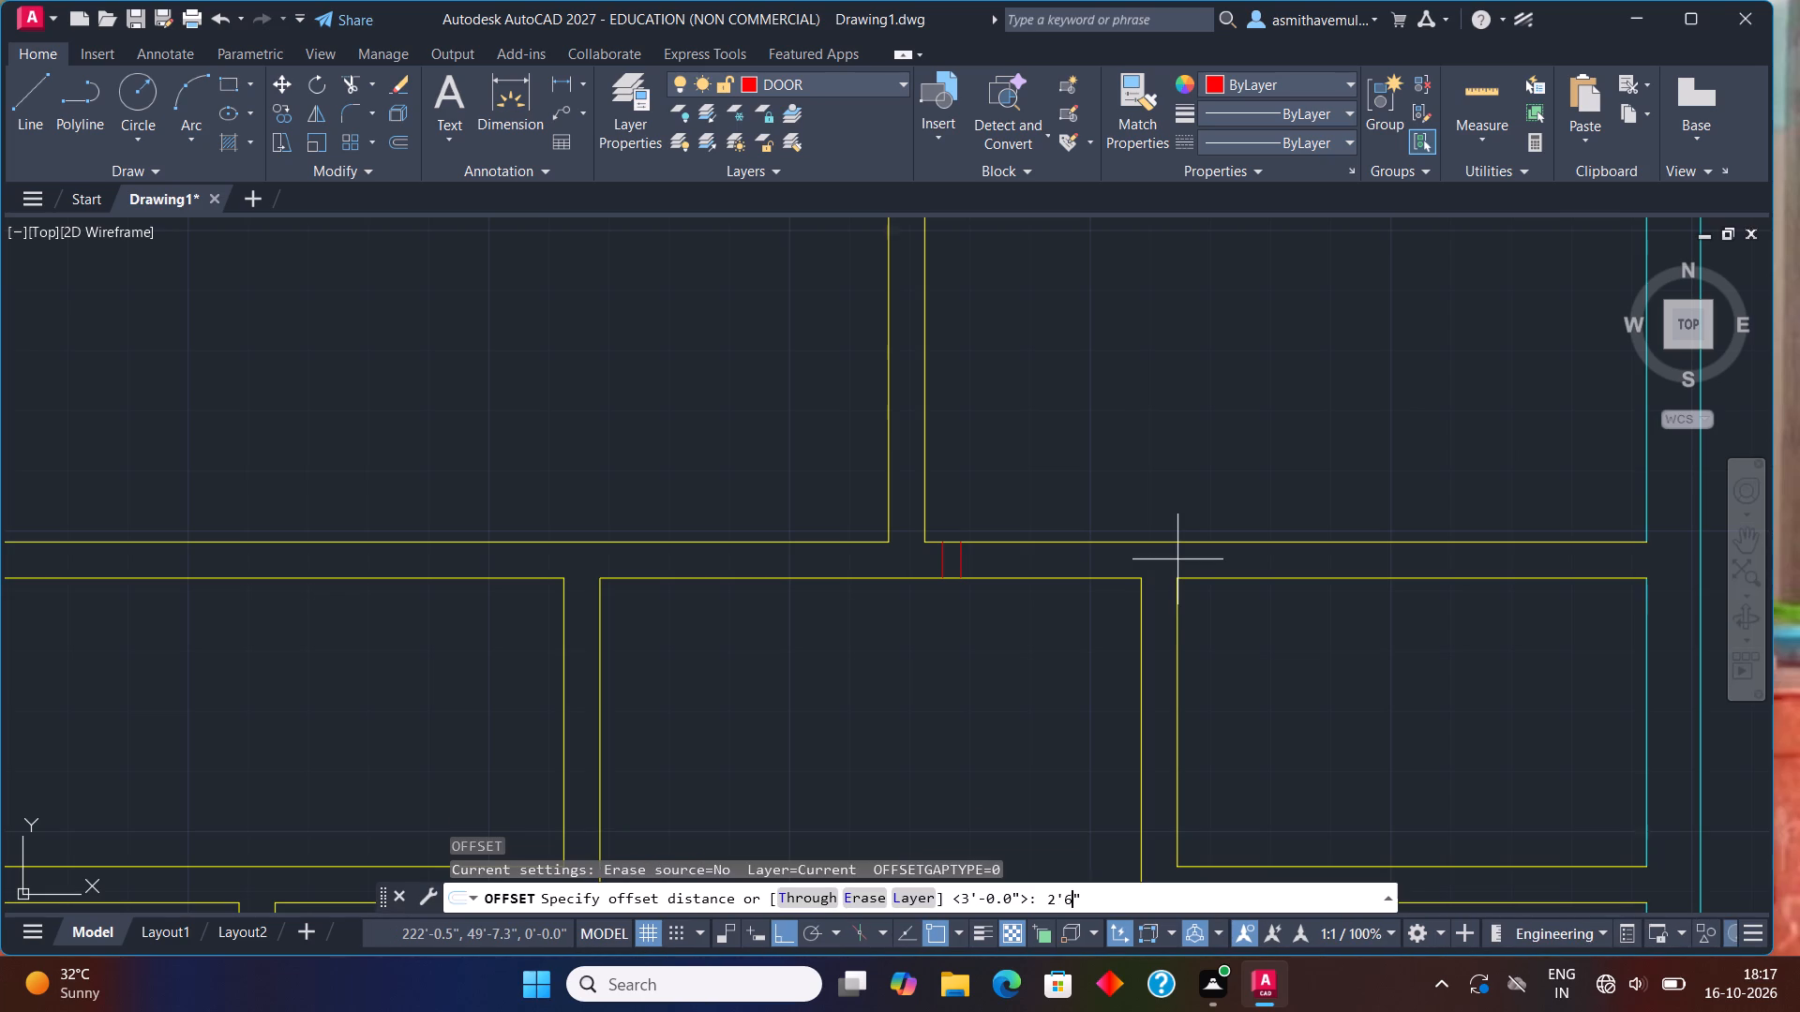
key("Return")
scroll(1132, 583, "up", 1)
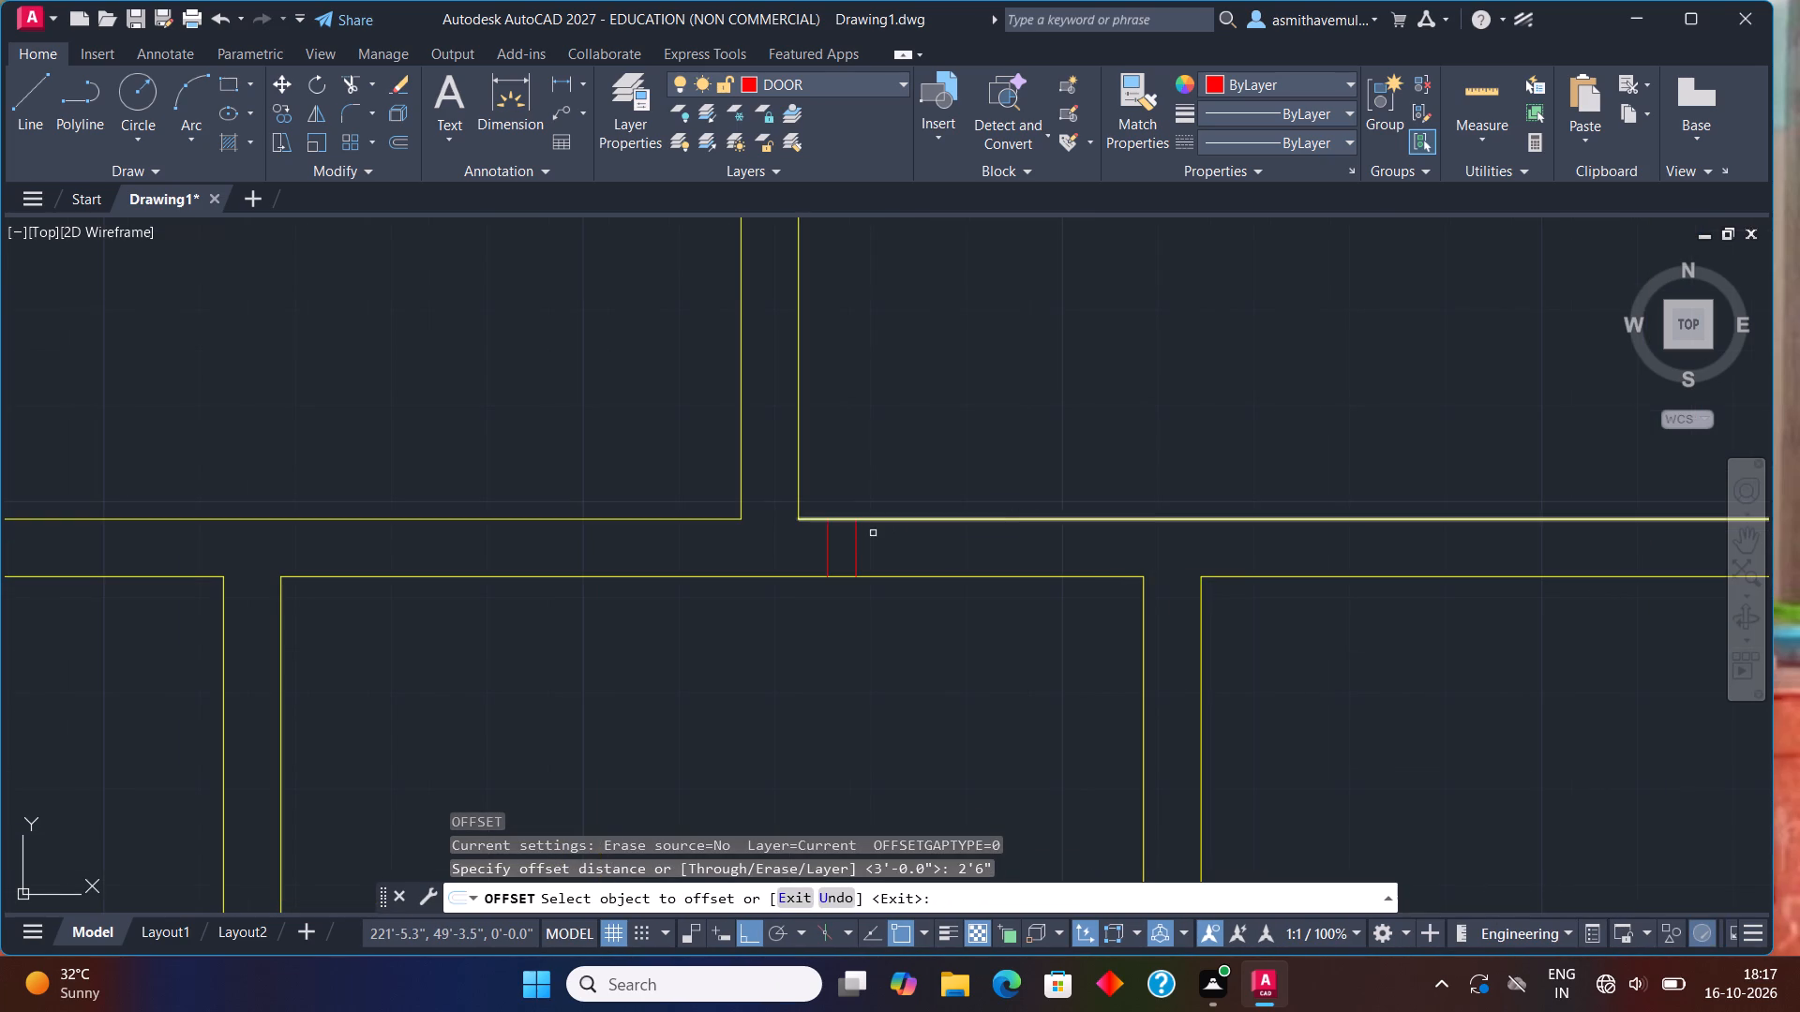
left_click(855, 549)
left_click(929, 549)
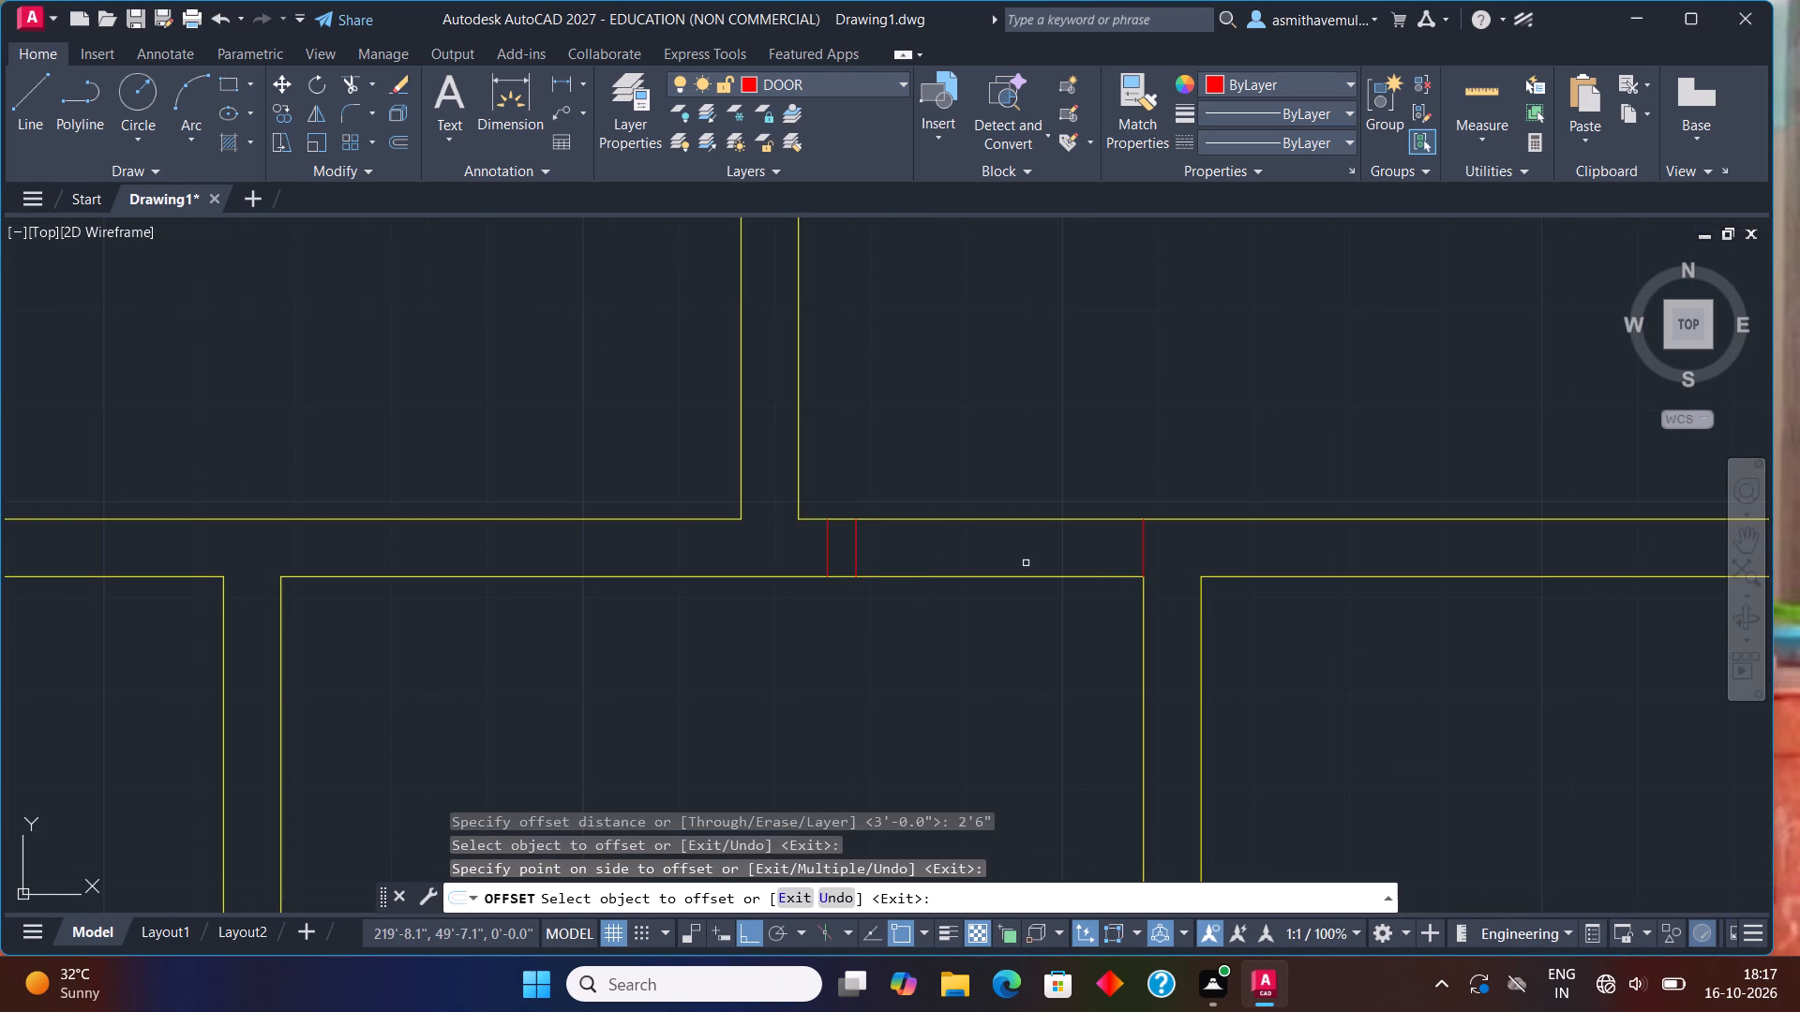
key("Escape")
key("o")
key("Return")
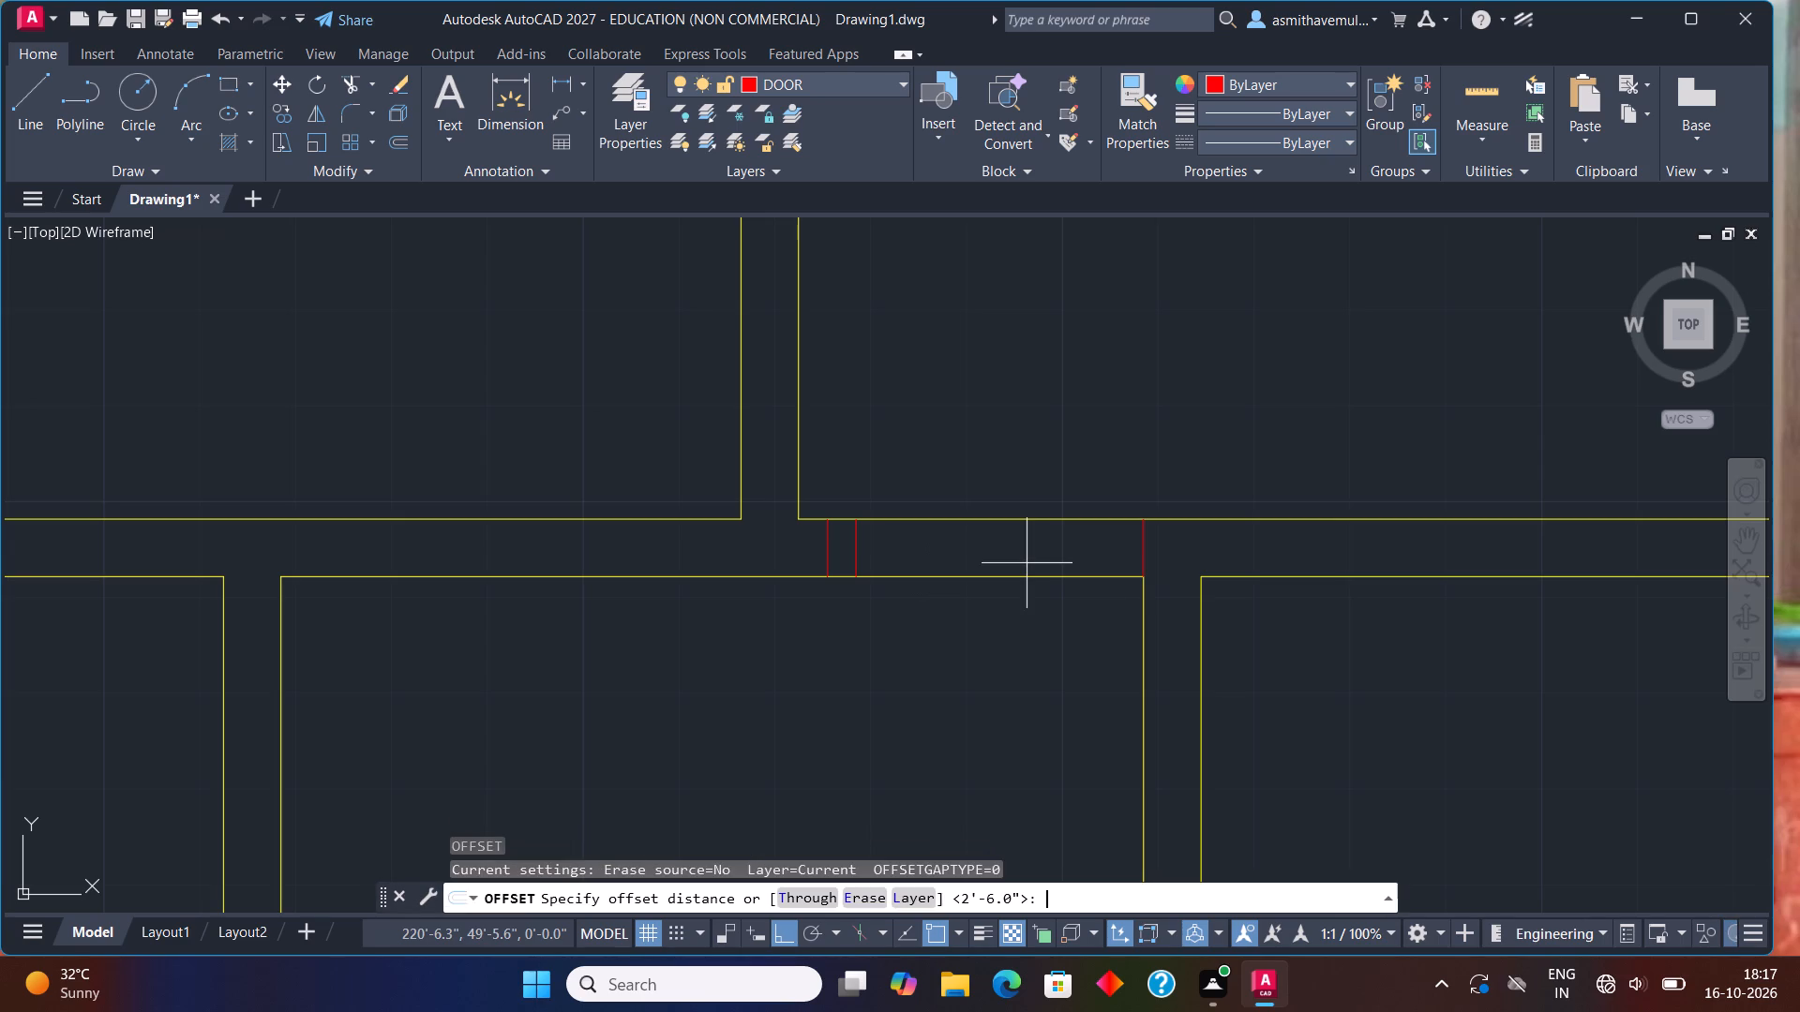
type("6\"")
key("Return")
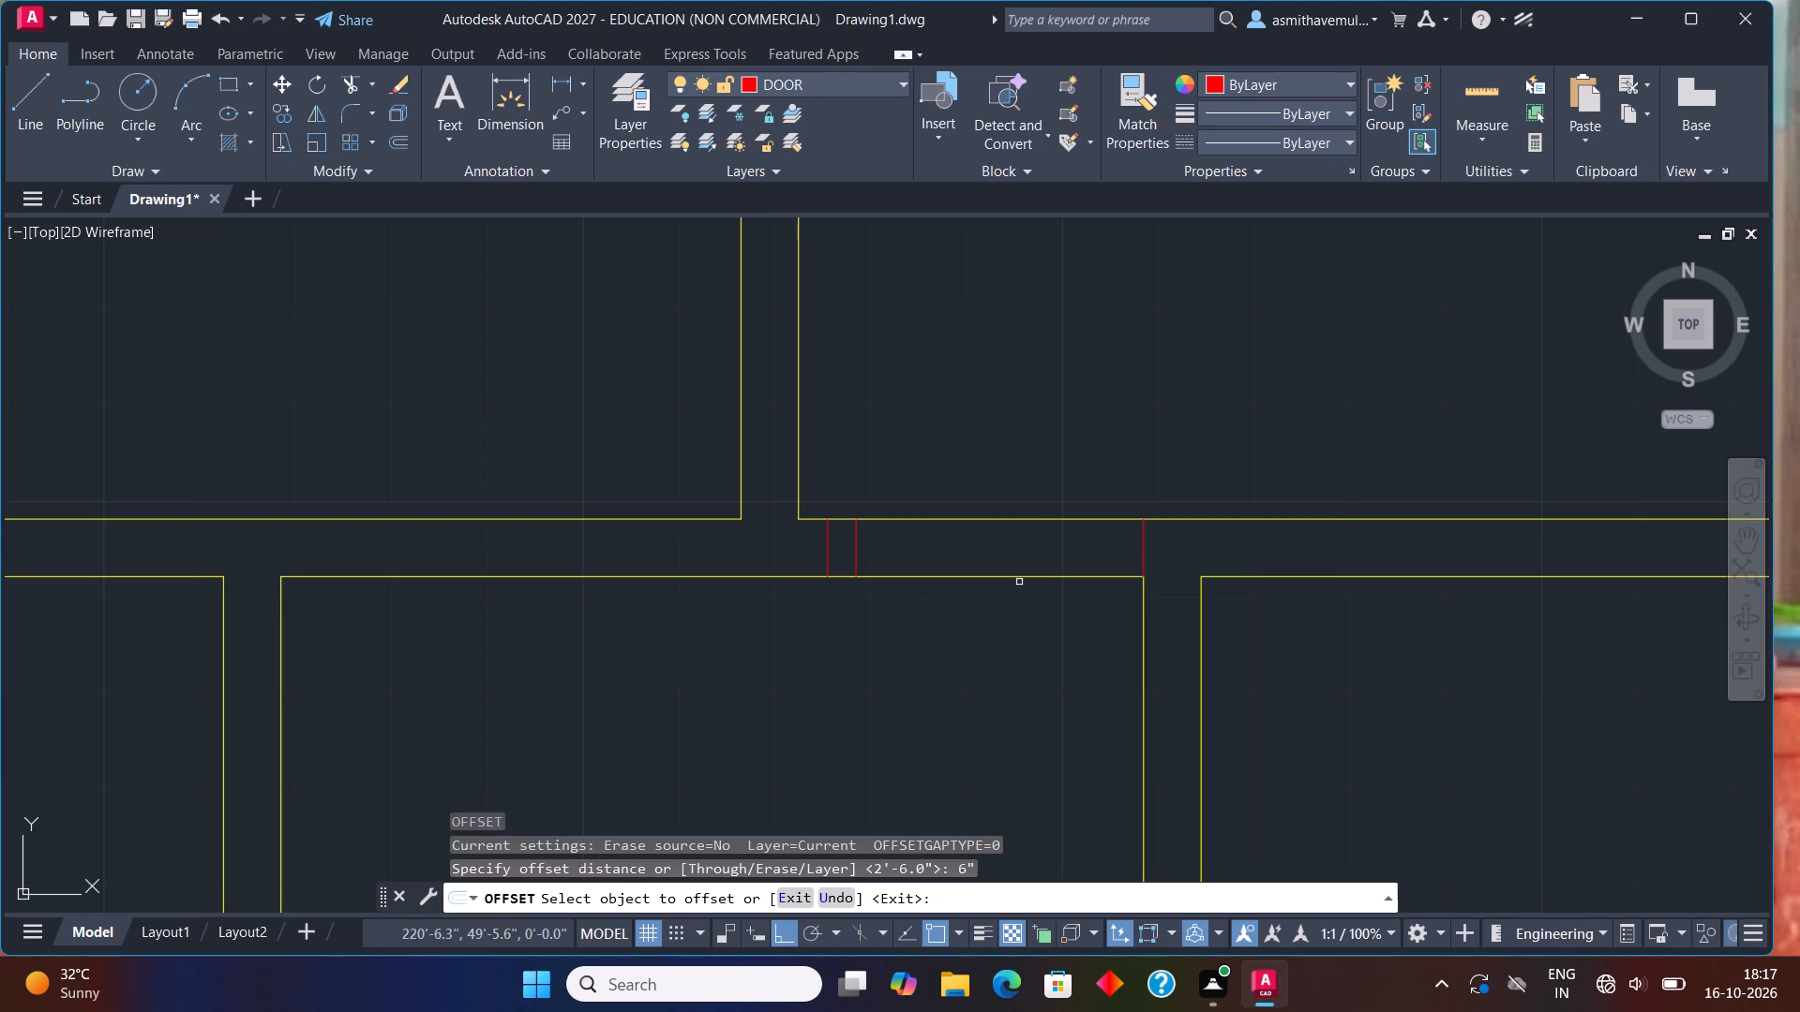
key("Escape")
Erase the two vertical partition lines on the left side of the small right-hand middle room.
scroll(1203, 625, "down", 1)
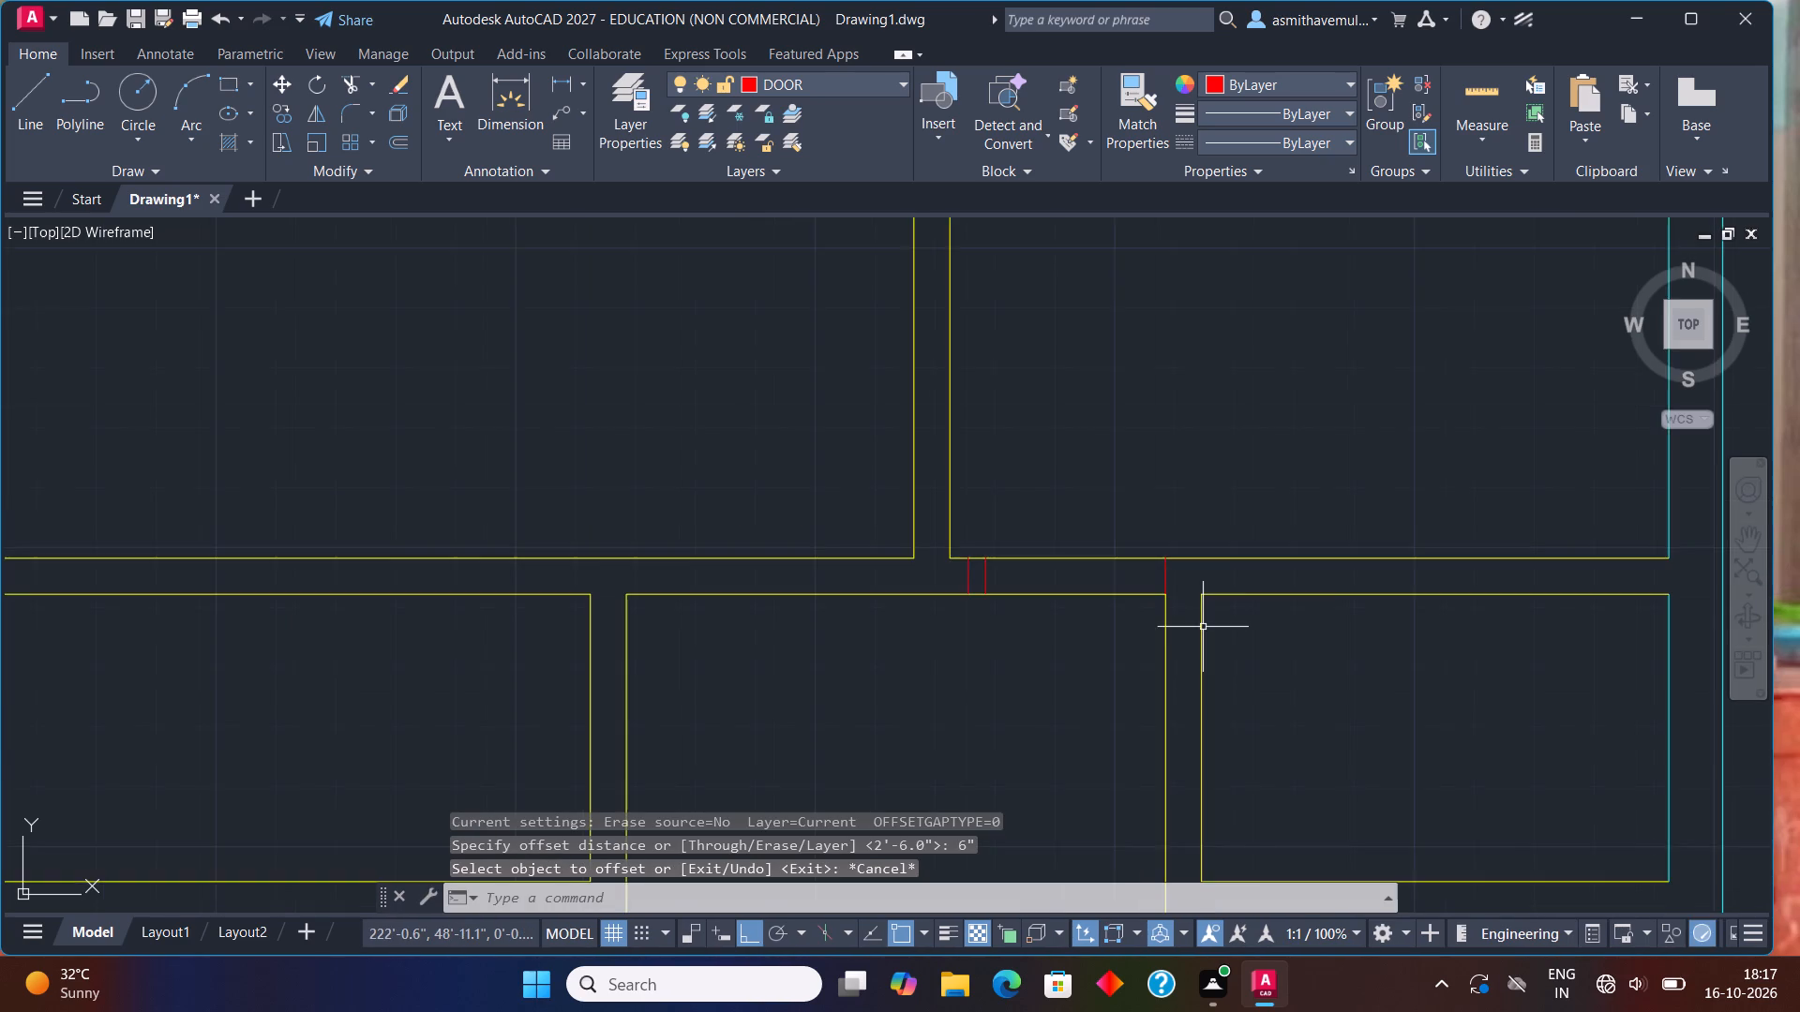
scroll(1203, 627, "down", 1)
left_click_drag(1222, 659, 1092, 756)
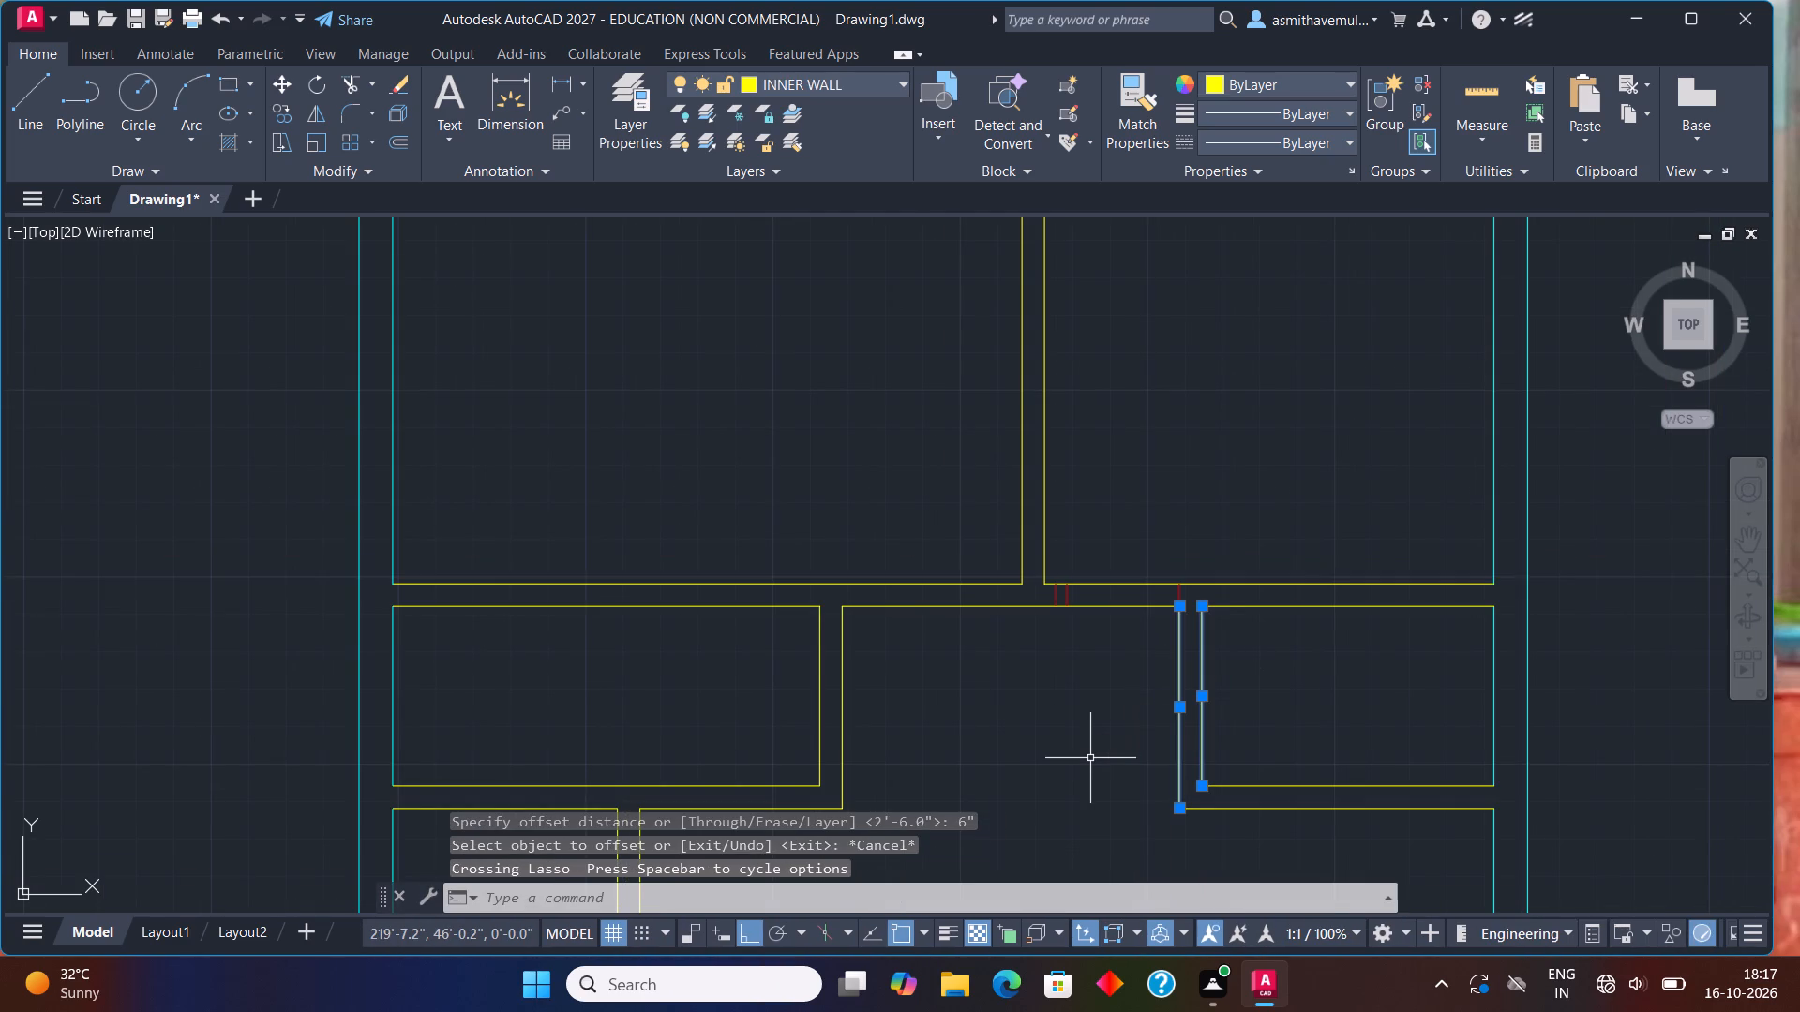
key("Delete")
Extend the lower line of the horizontal partition from the central hall rightward to the outer wall's inner face.
type("EXTEND")
key("Return")
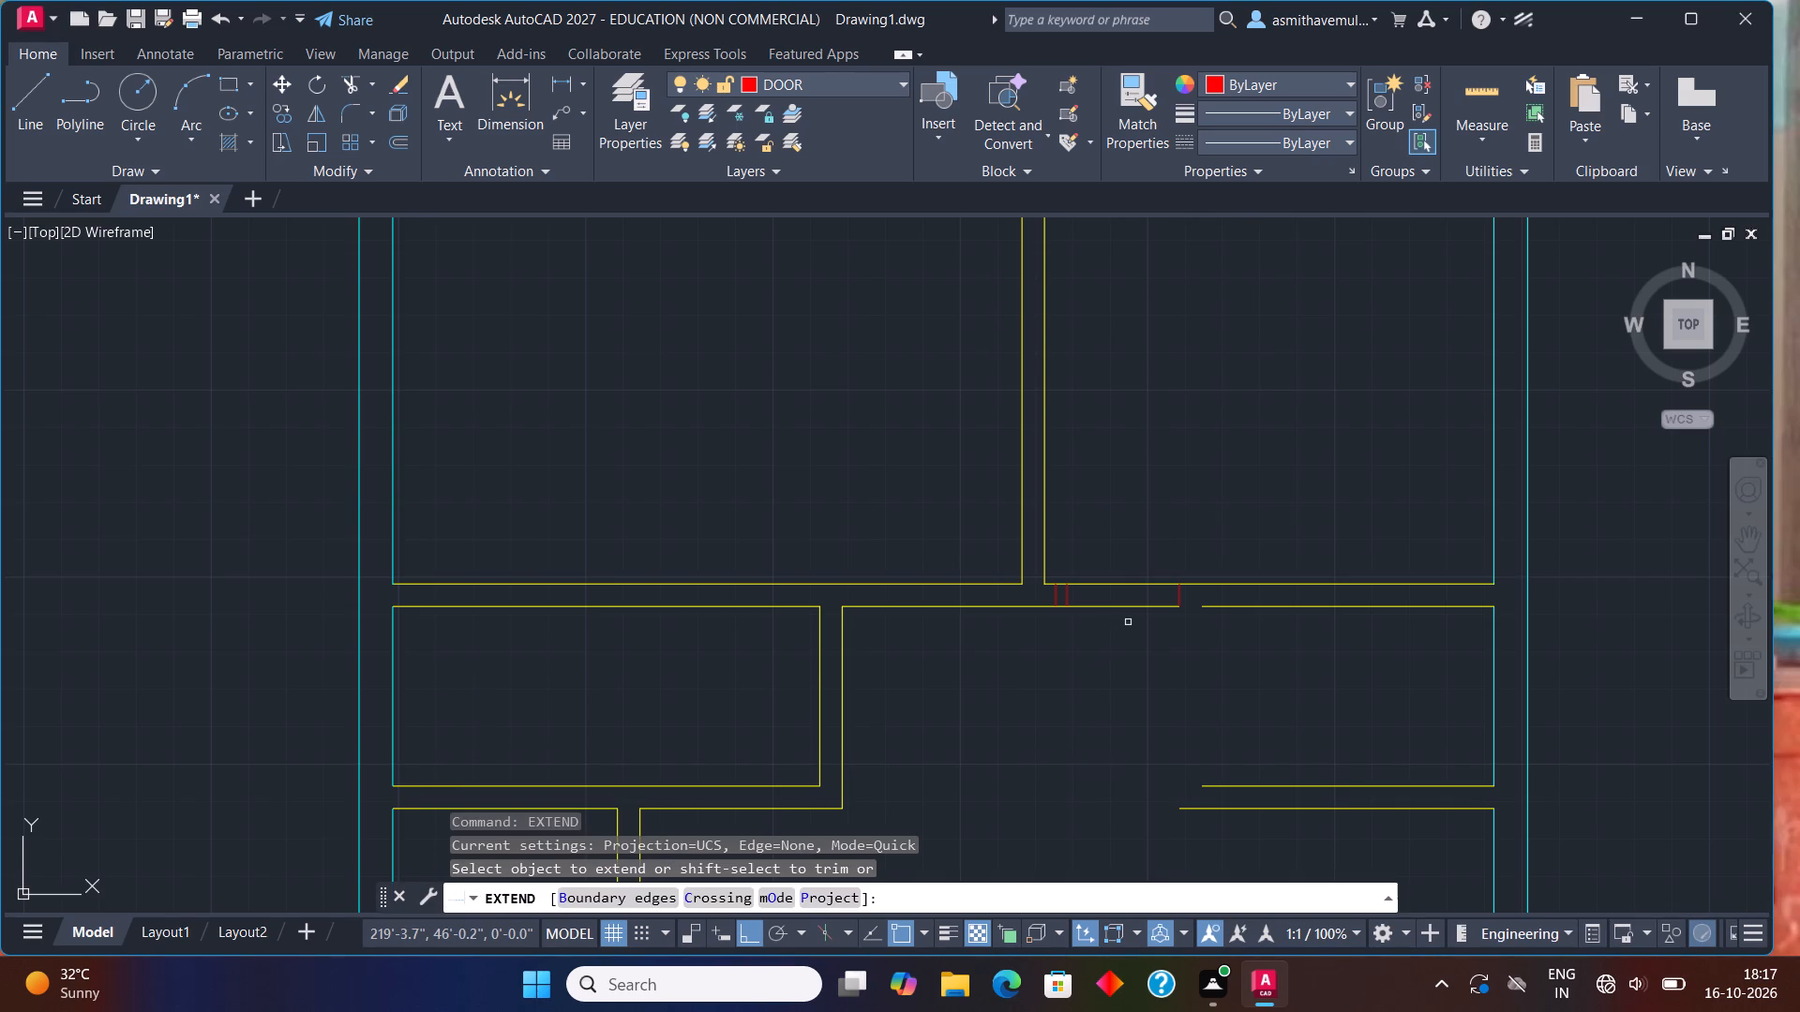
left_click(1157, 605)
key("Escape")
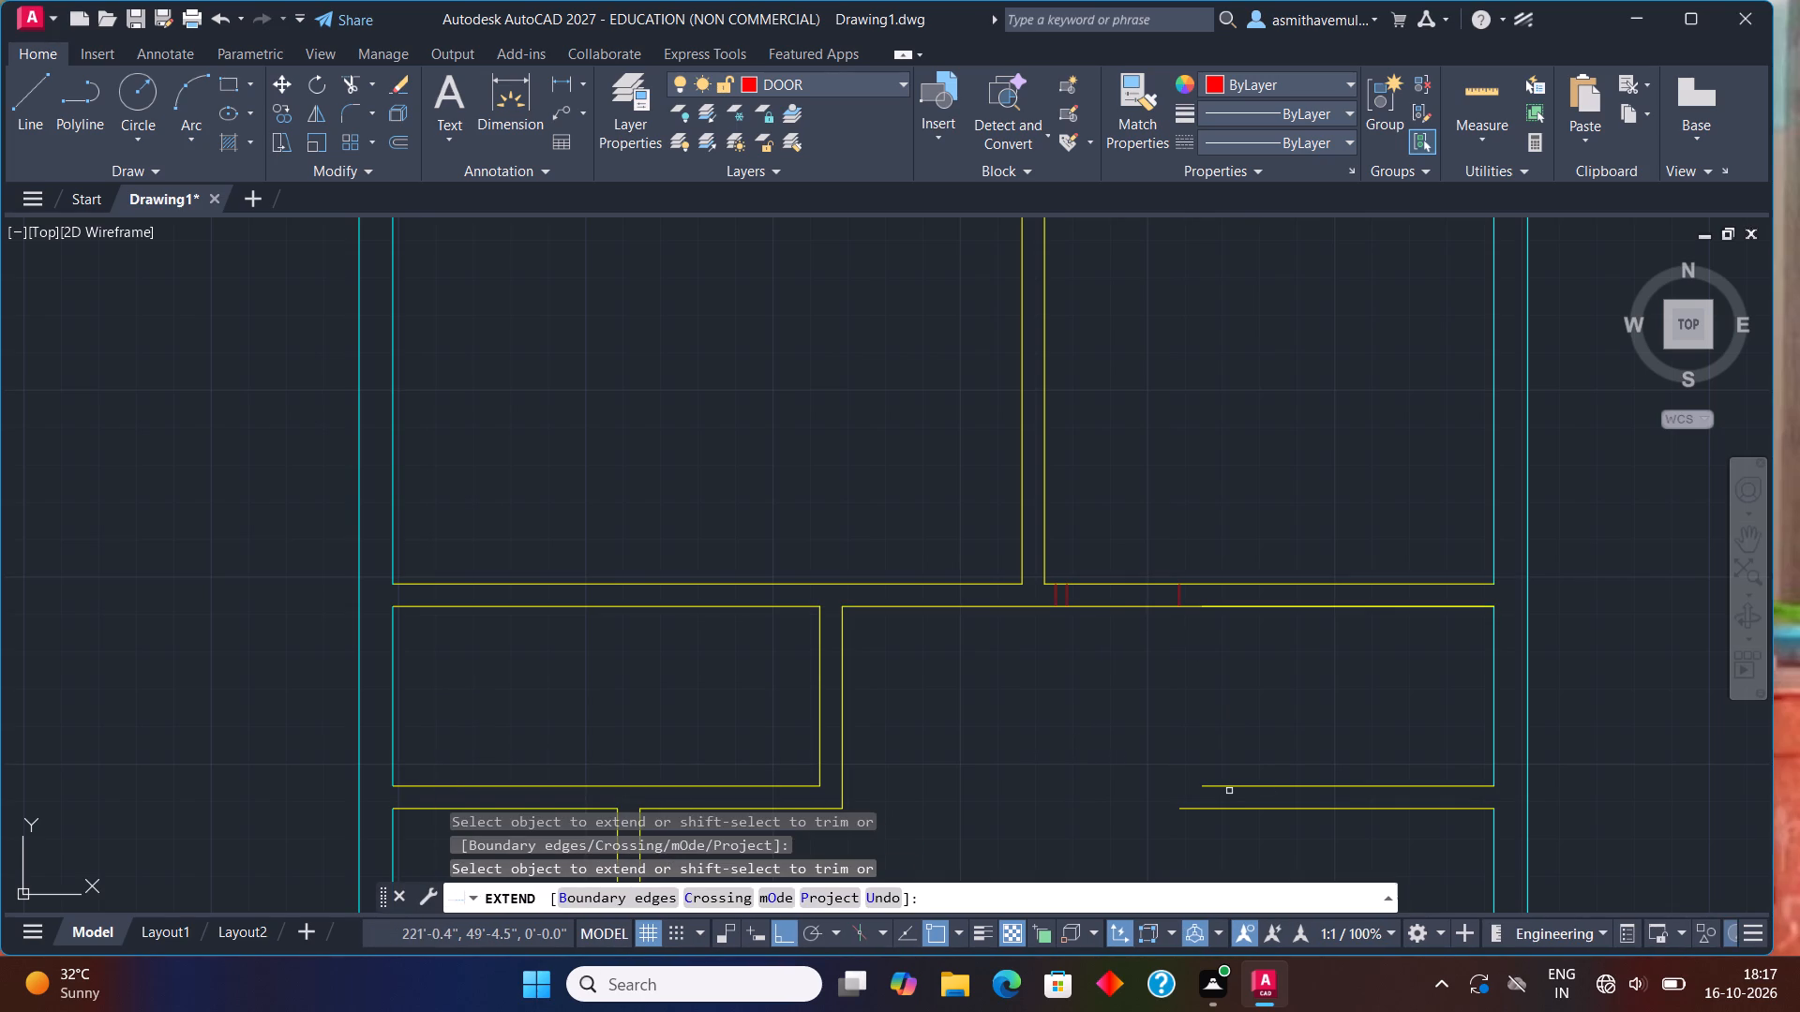
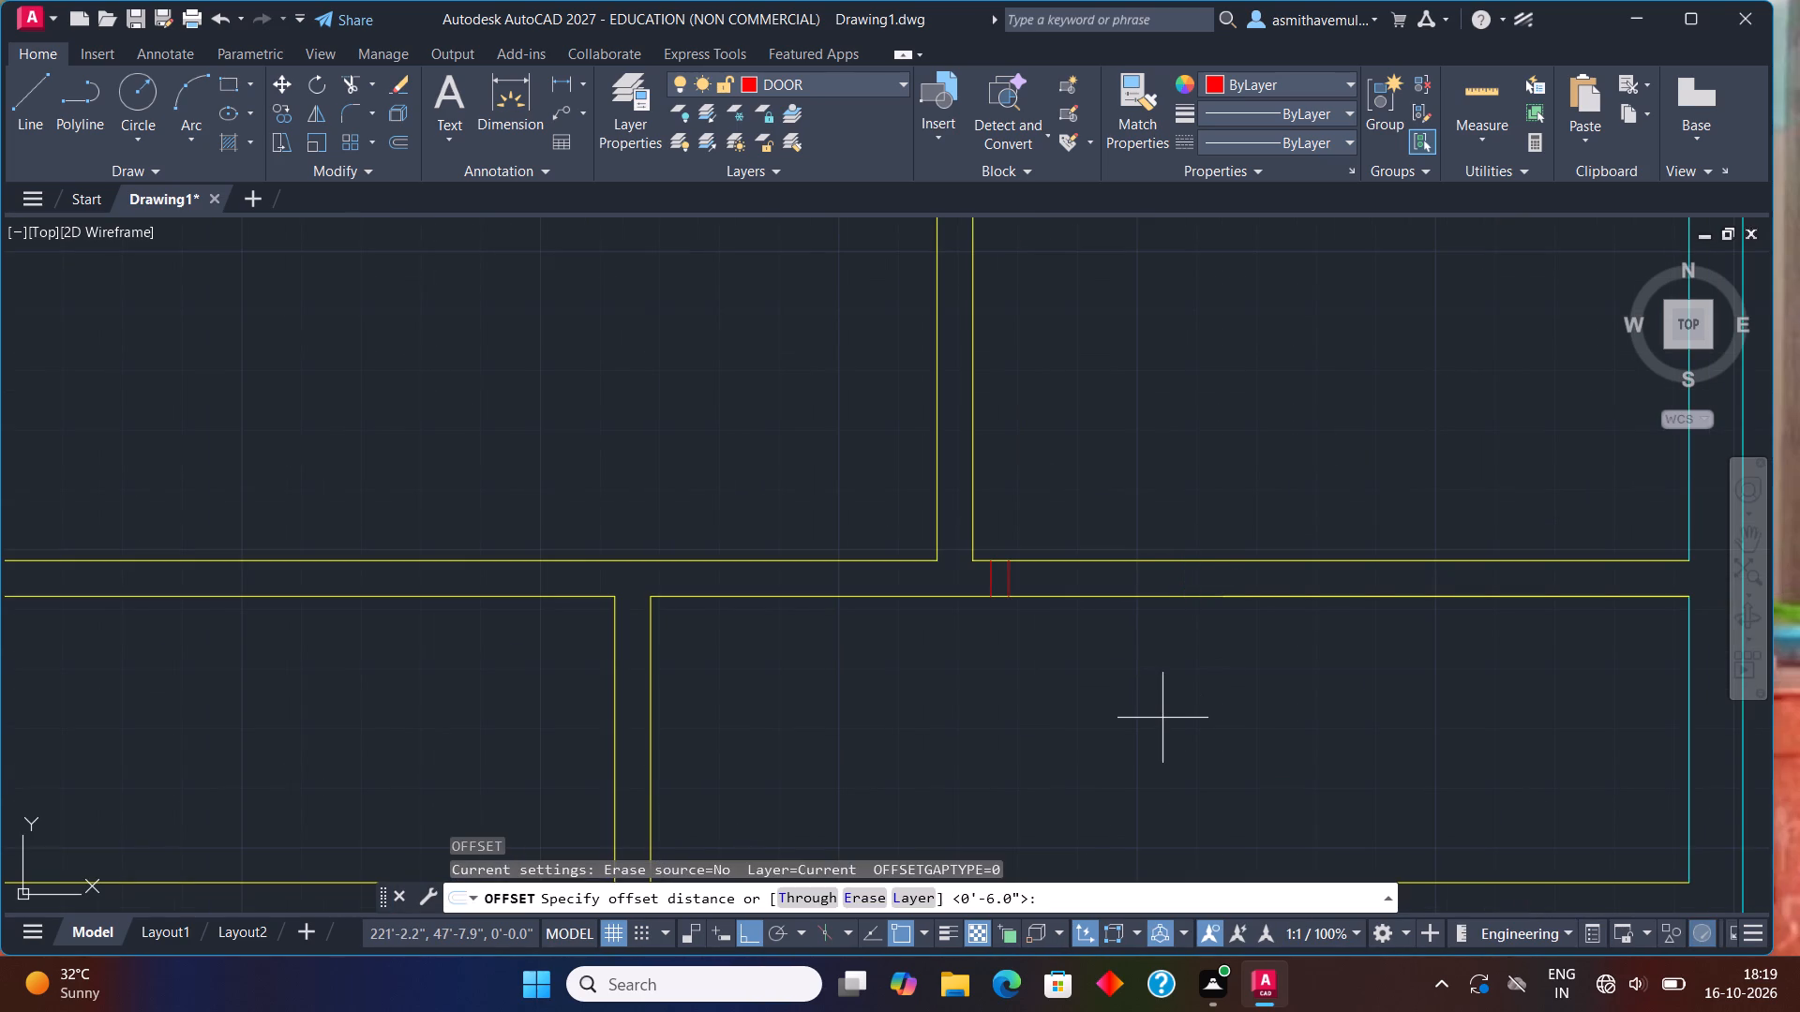
Offset the second jamb line right of the vertical partition 3' to the right to mark the door opening's far side.
key("3")
key("apostrophe")
key("Return")
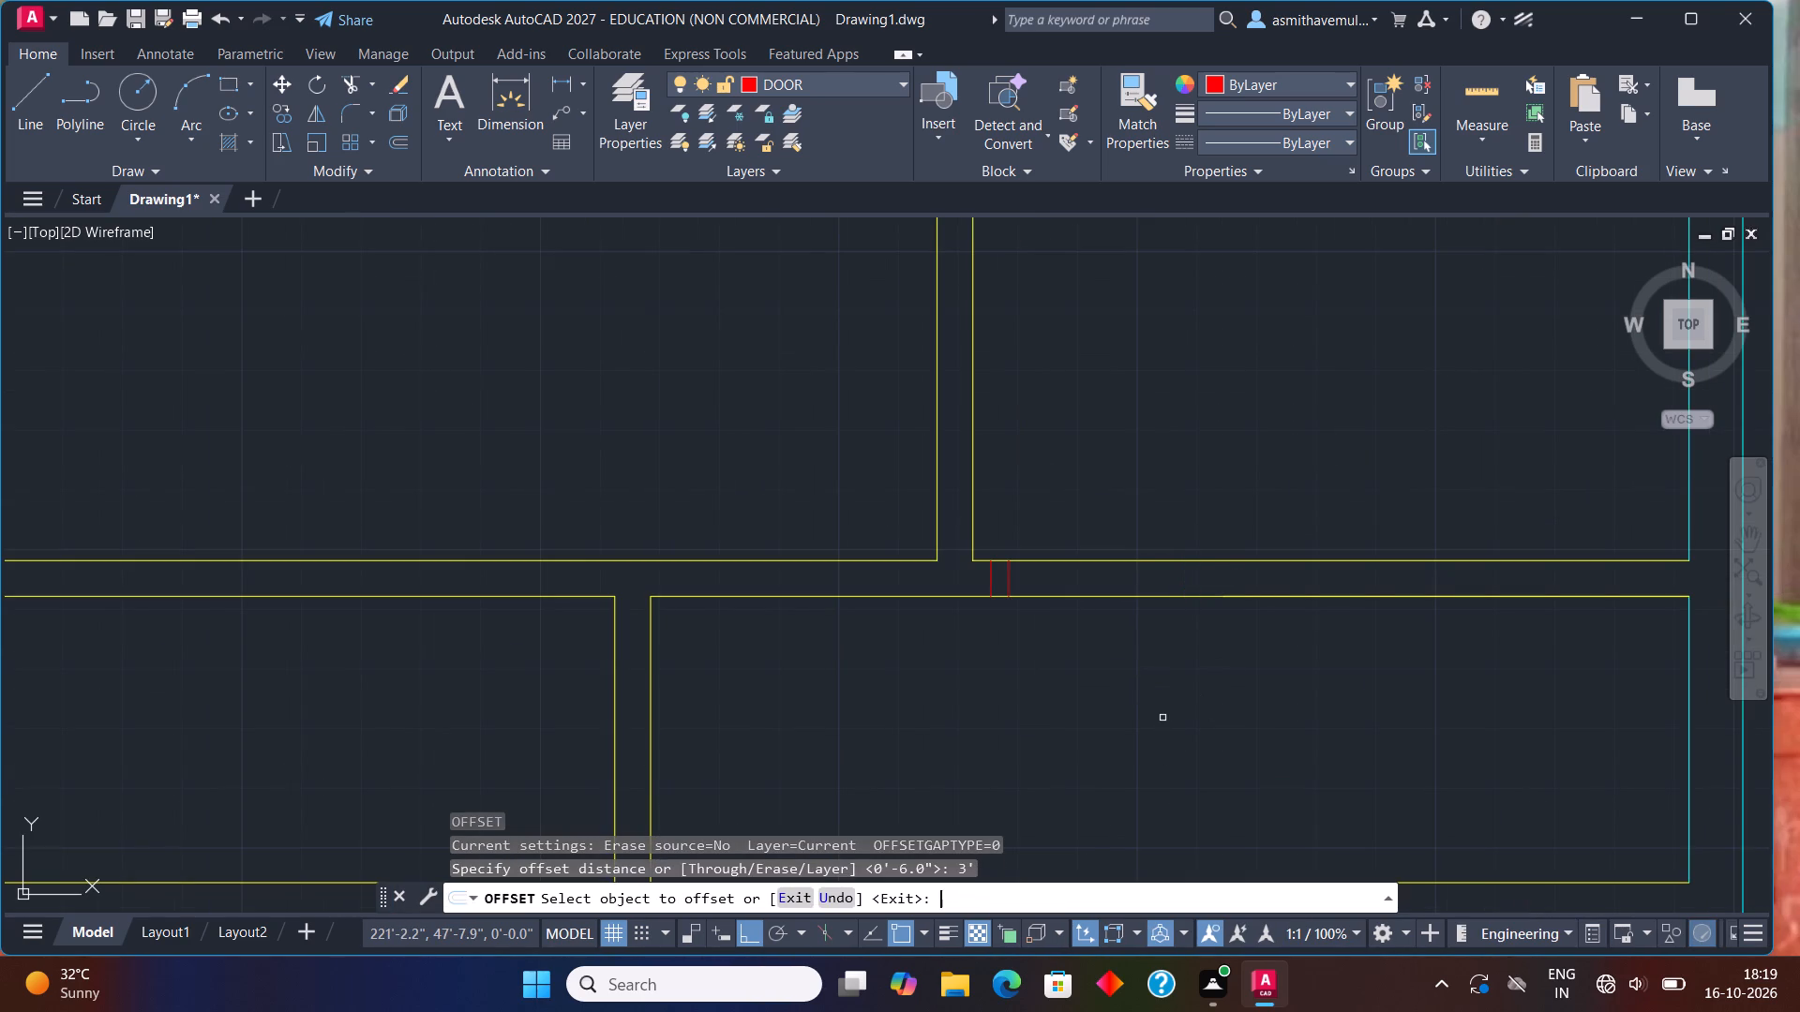
left_click(1011, 575)
left_click(1085, 578)
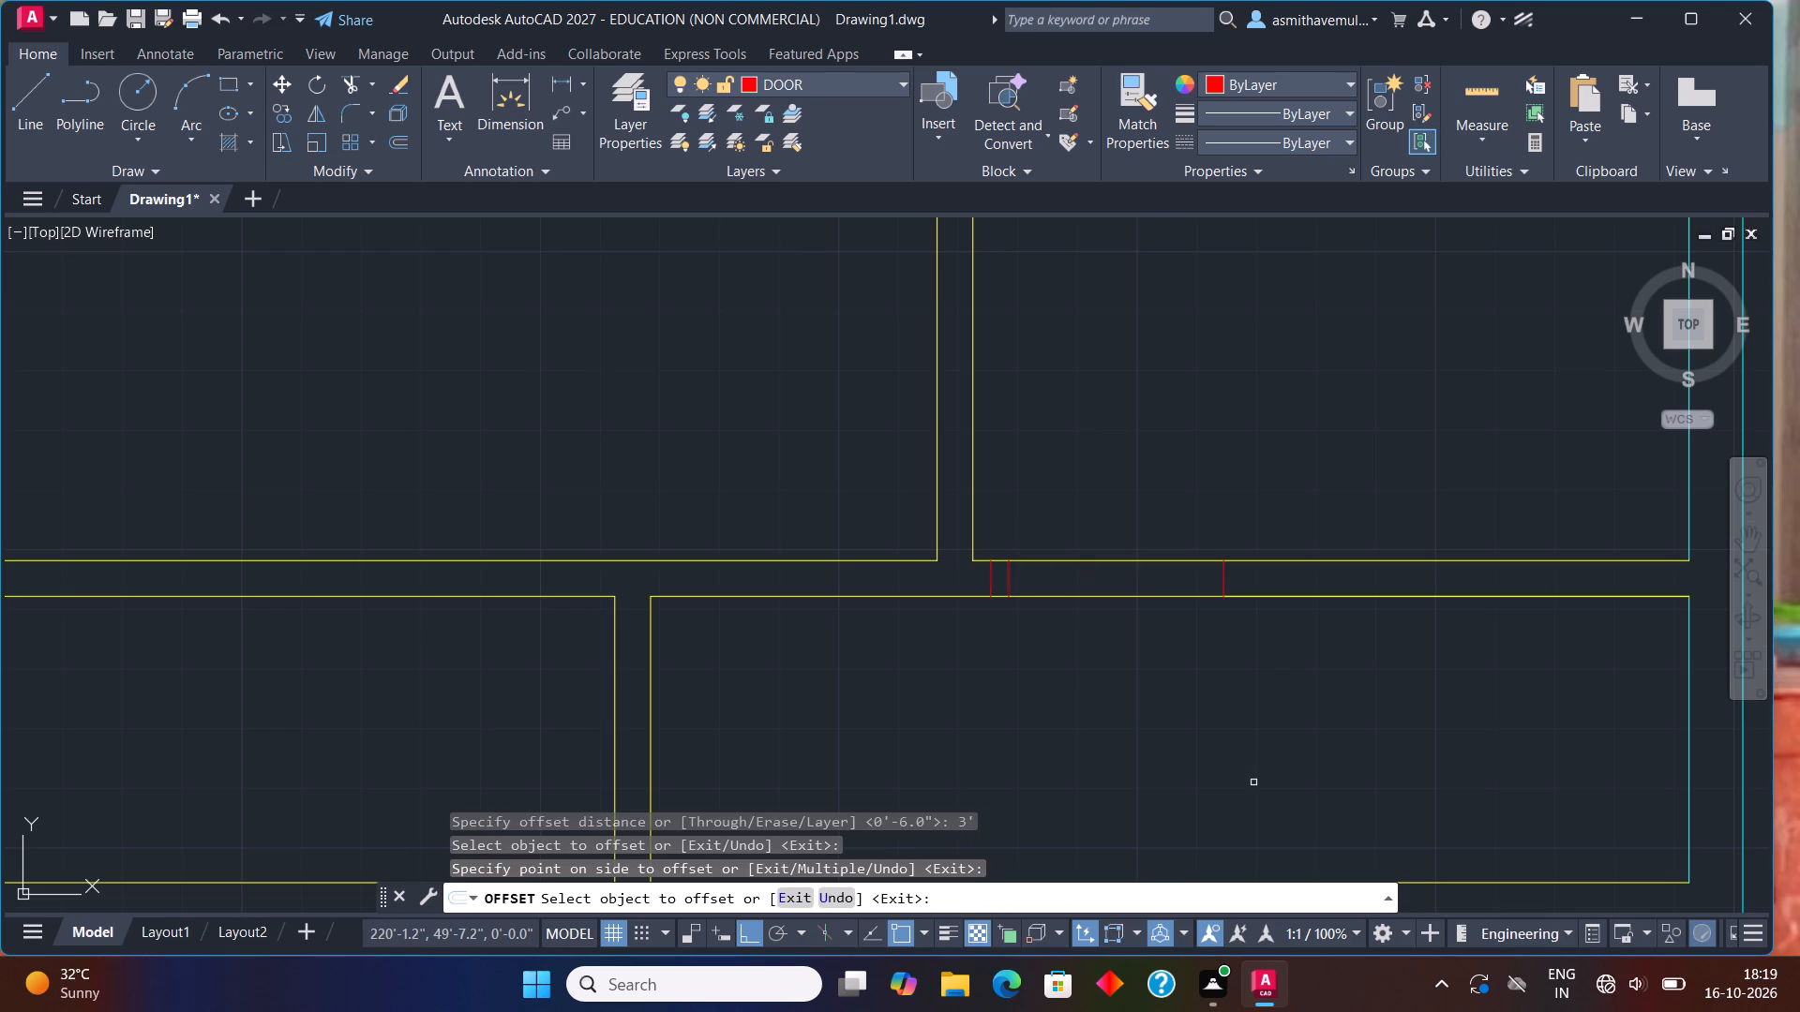
key("Escape")
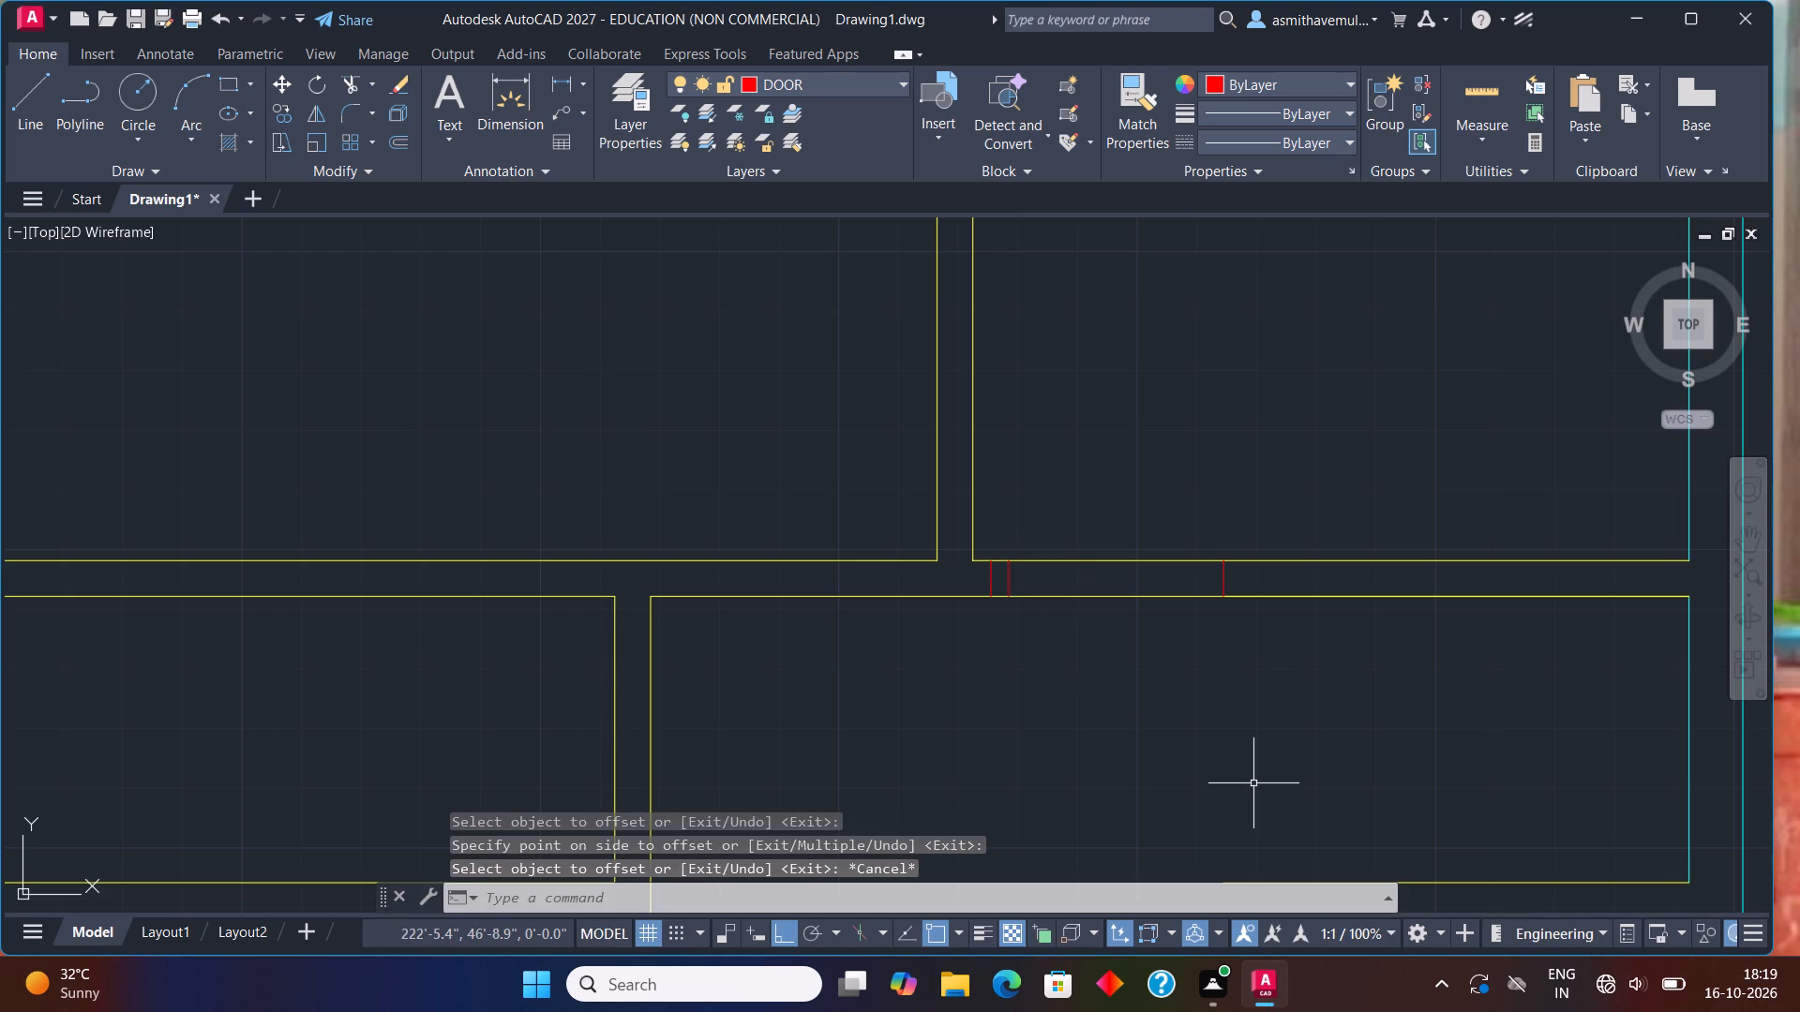
Offset the far-side line of the right-hand opening 3" to the right to complete its jamb.
key("o")
key("Return")
key("3")
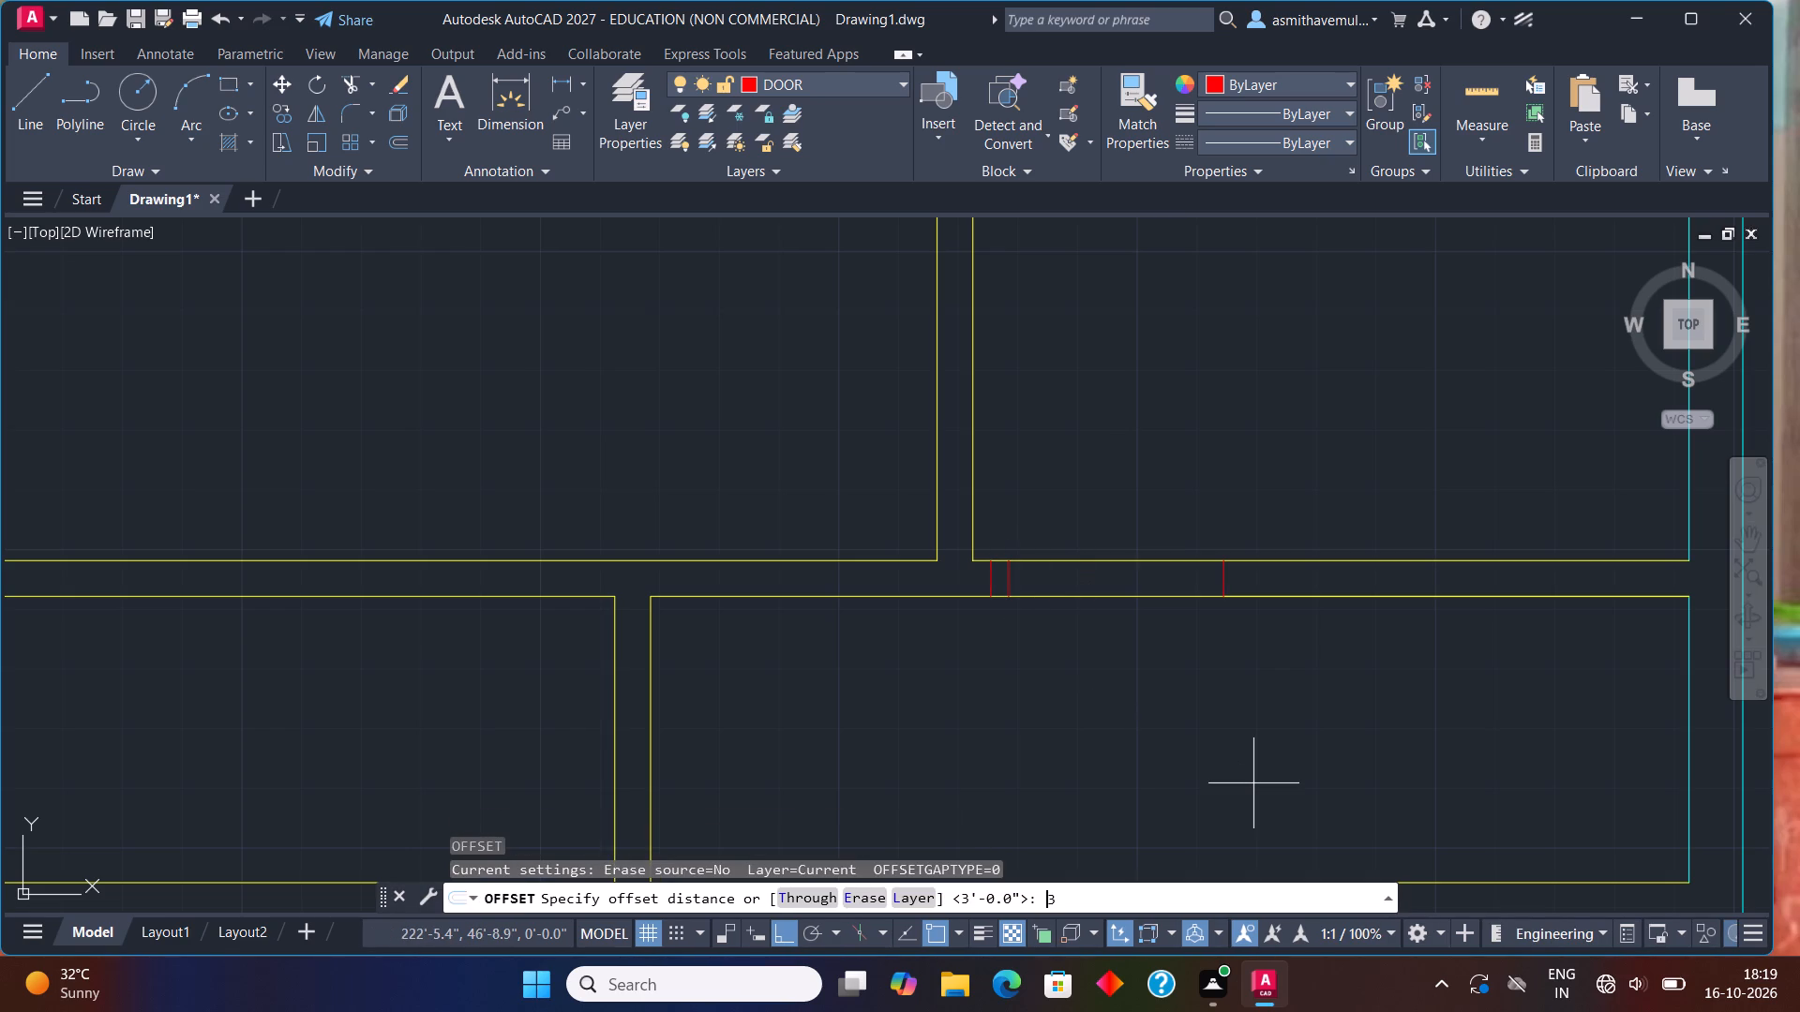
key("shift+quotedbl")
key("Return")
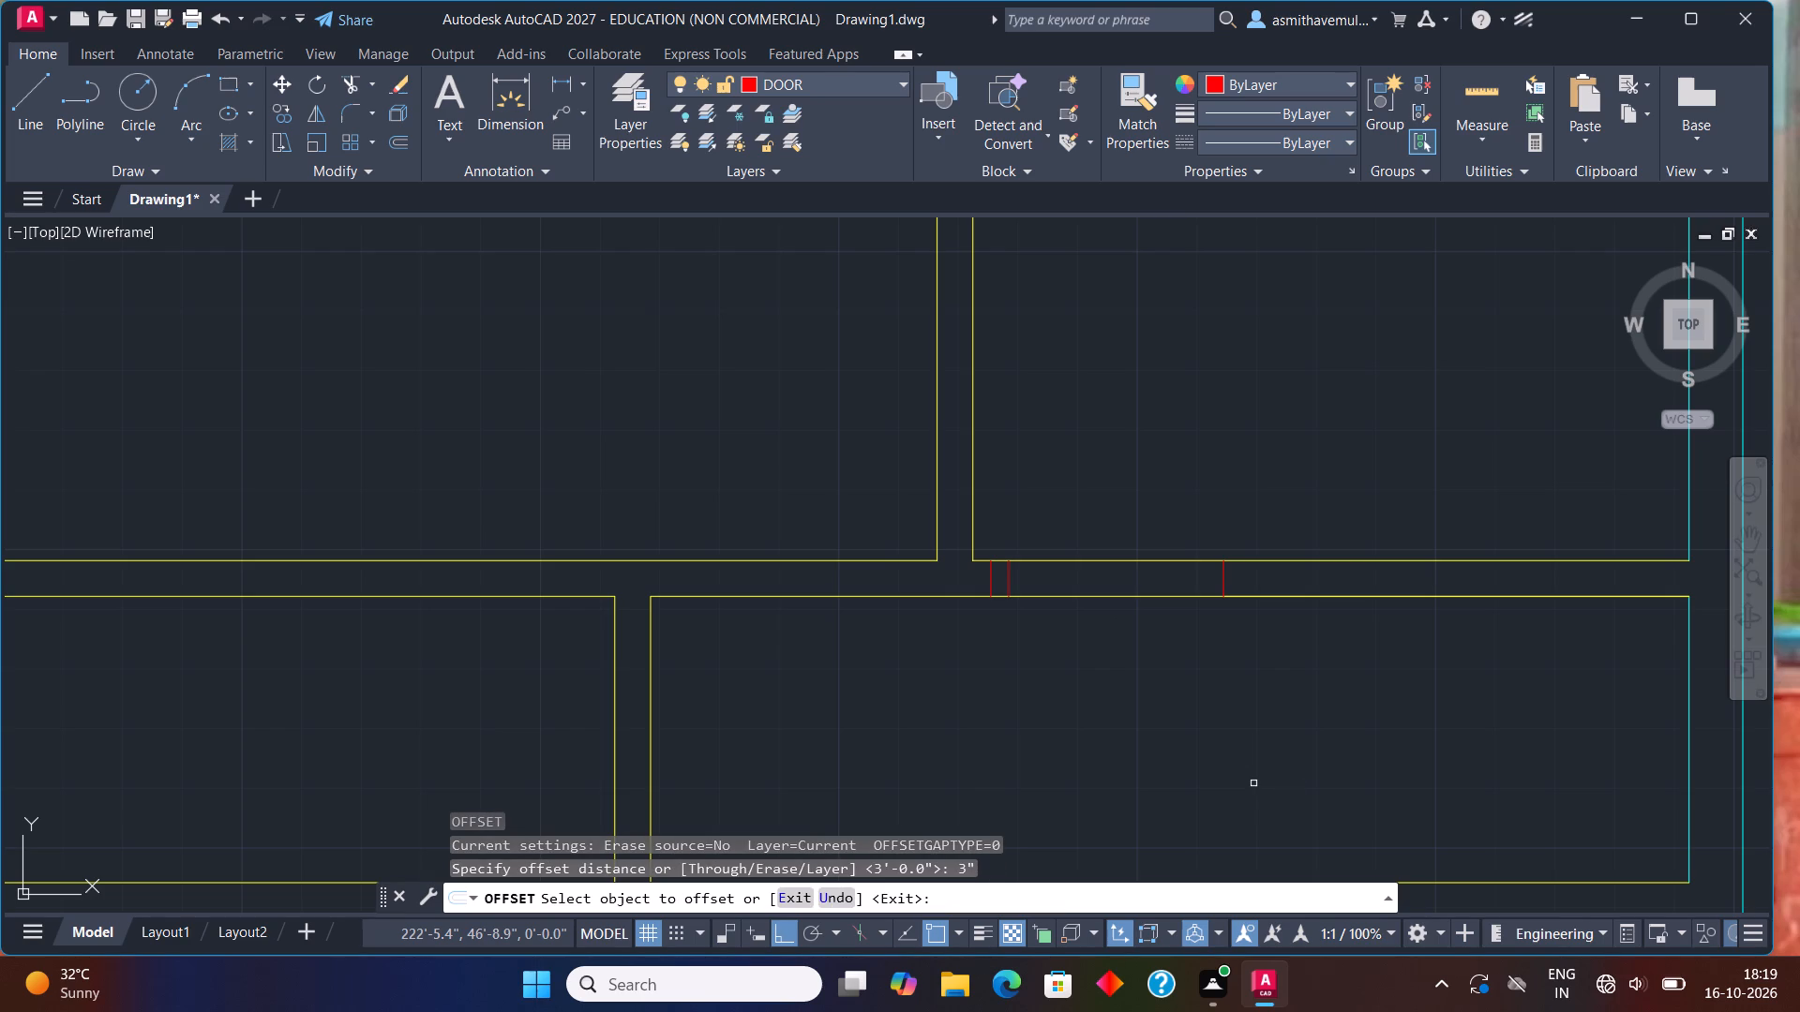
left_click(1224, 582)
left_click(1246, 578)
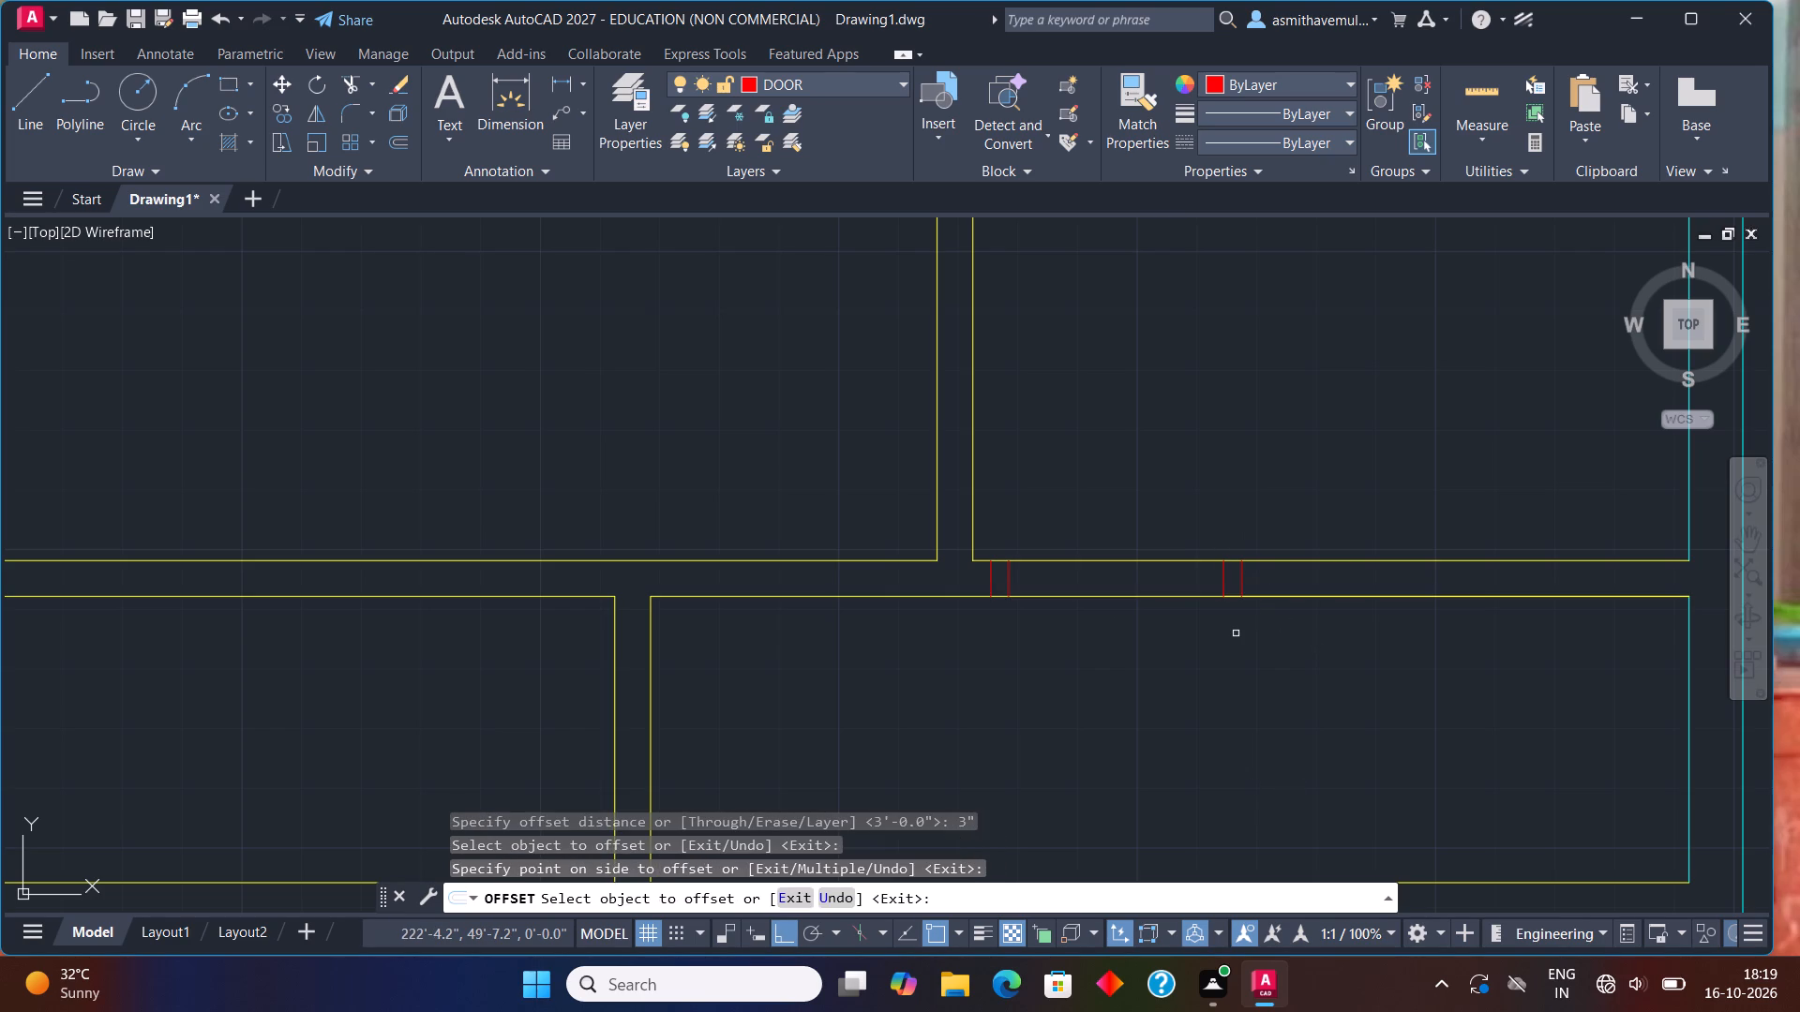
key("Escape")
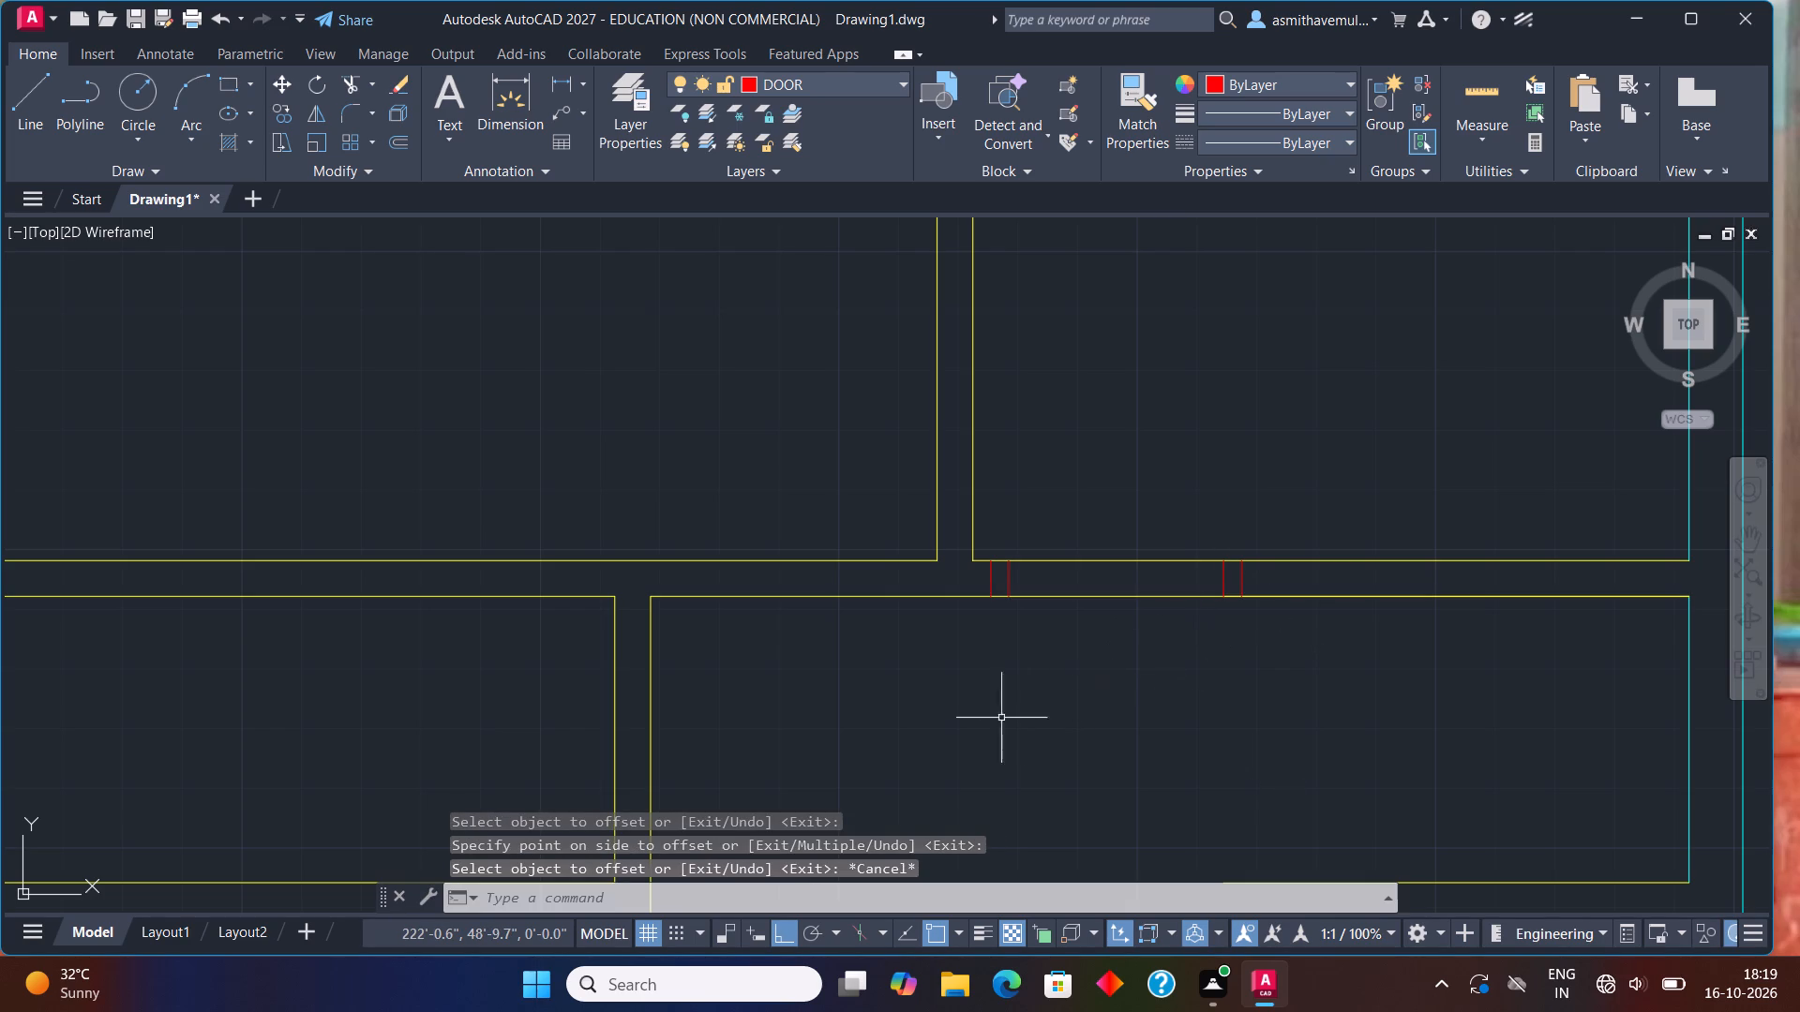
Draw a jamb line across the horizontal partition, starting 3" left of the vertical partition's lower-left corner.
key("l")
key("Return")
type("FROM")
key("Return")
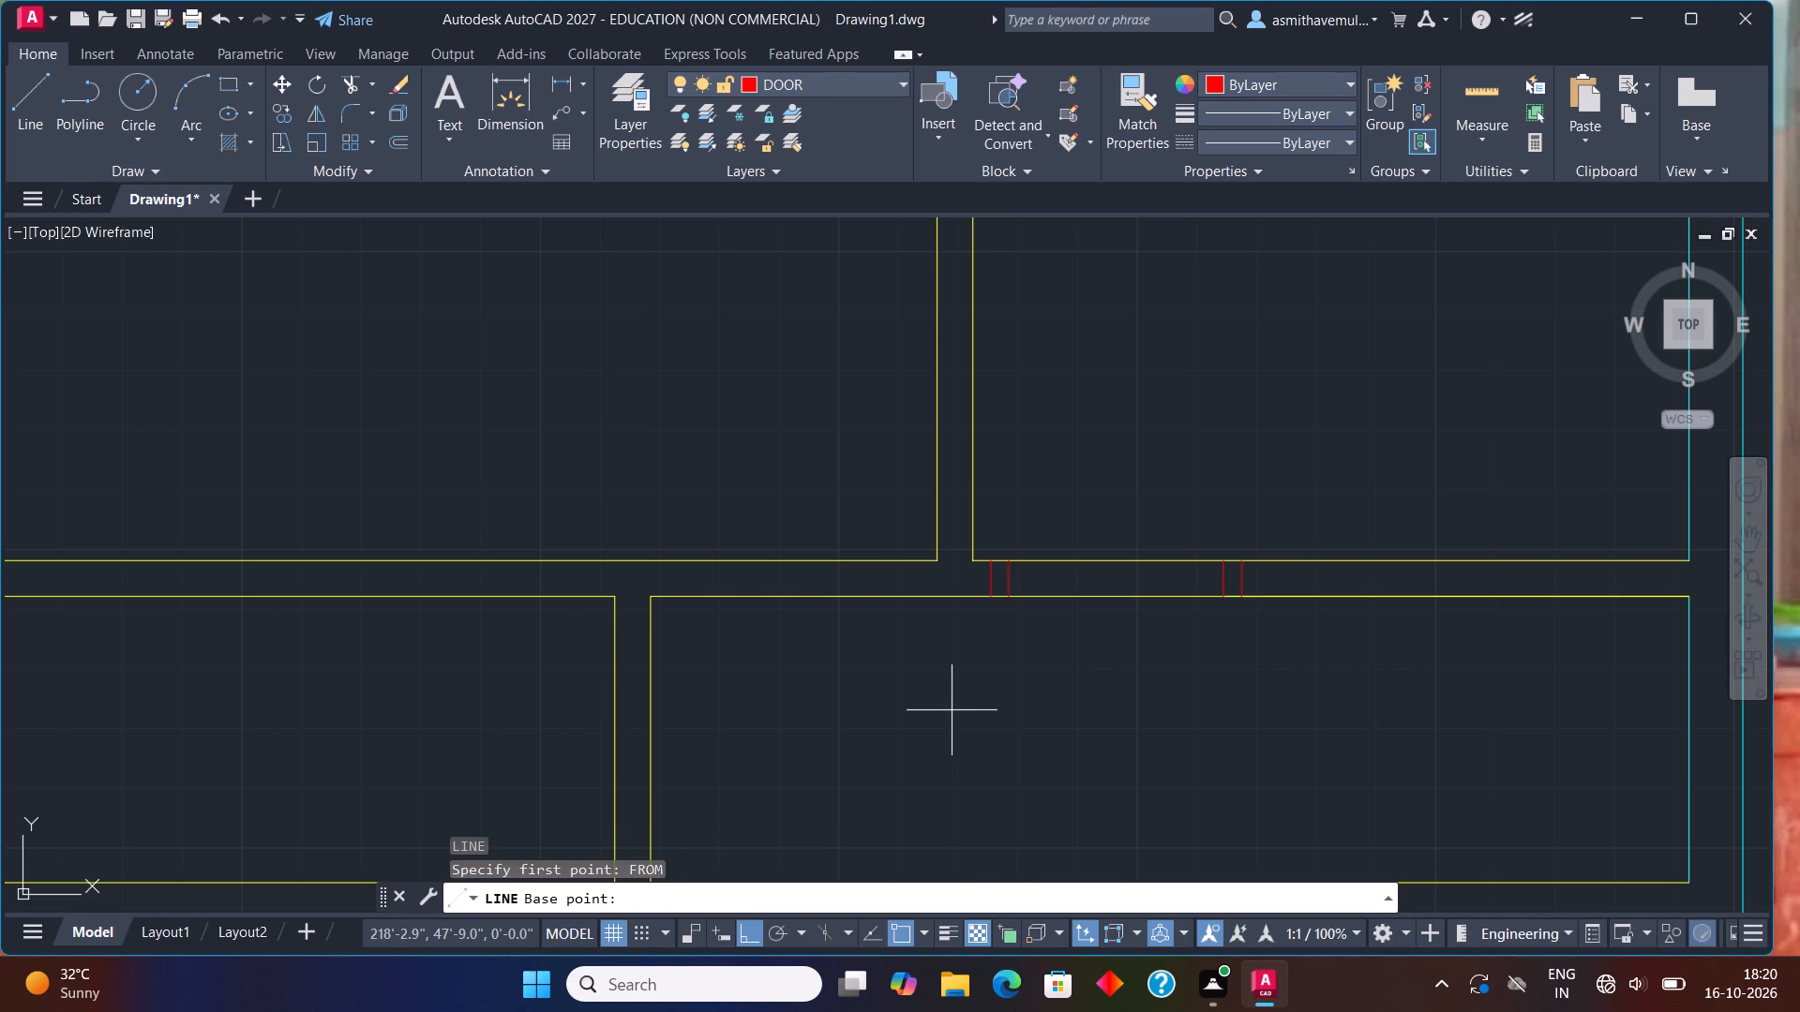
left_click(928, 558)
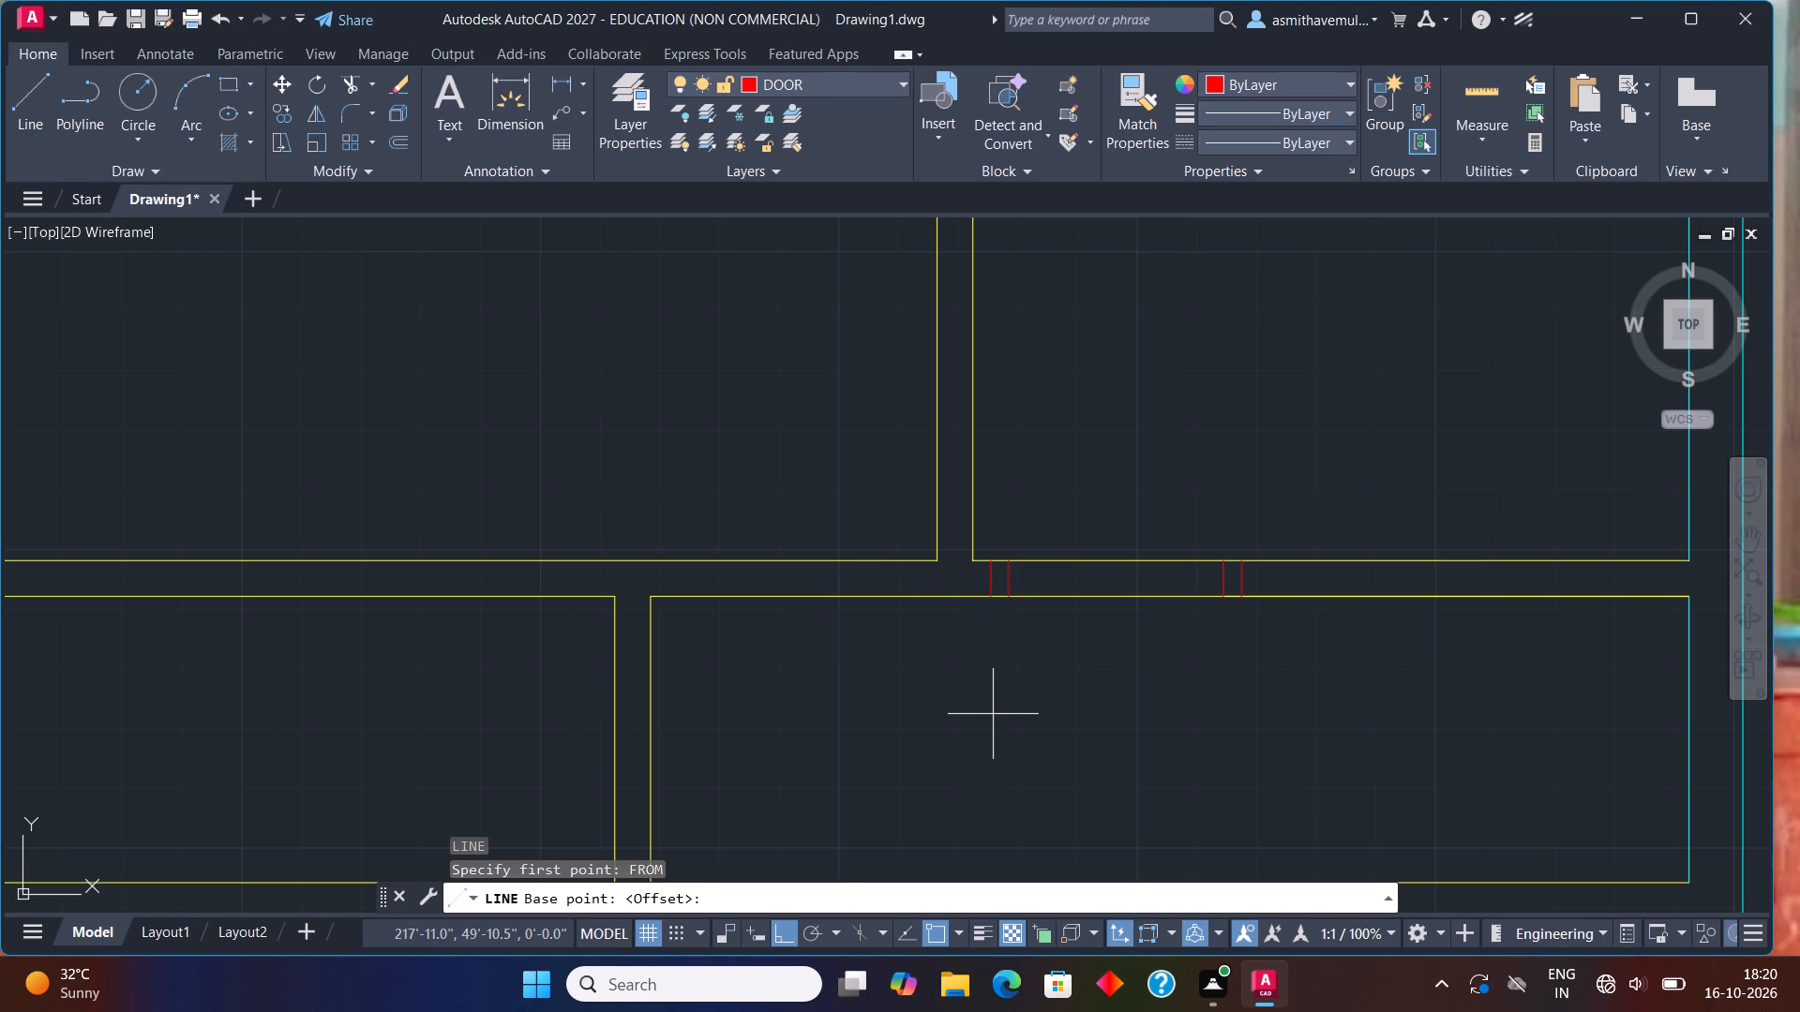
key("shift+at")
type("-3")
key("shift+quotedbl")
key("comma")
key("0")
key("Return")
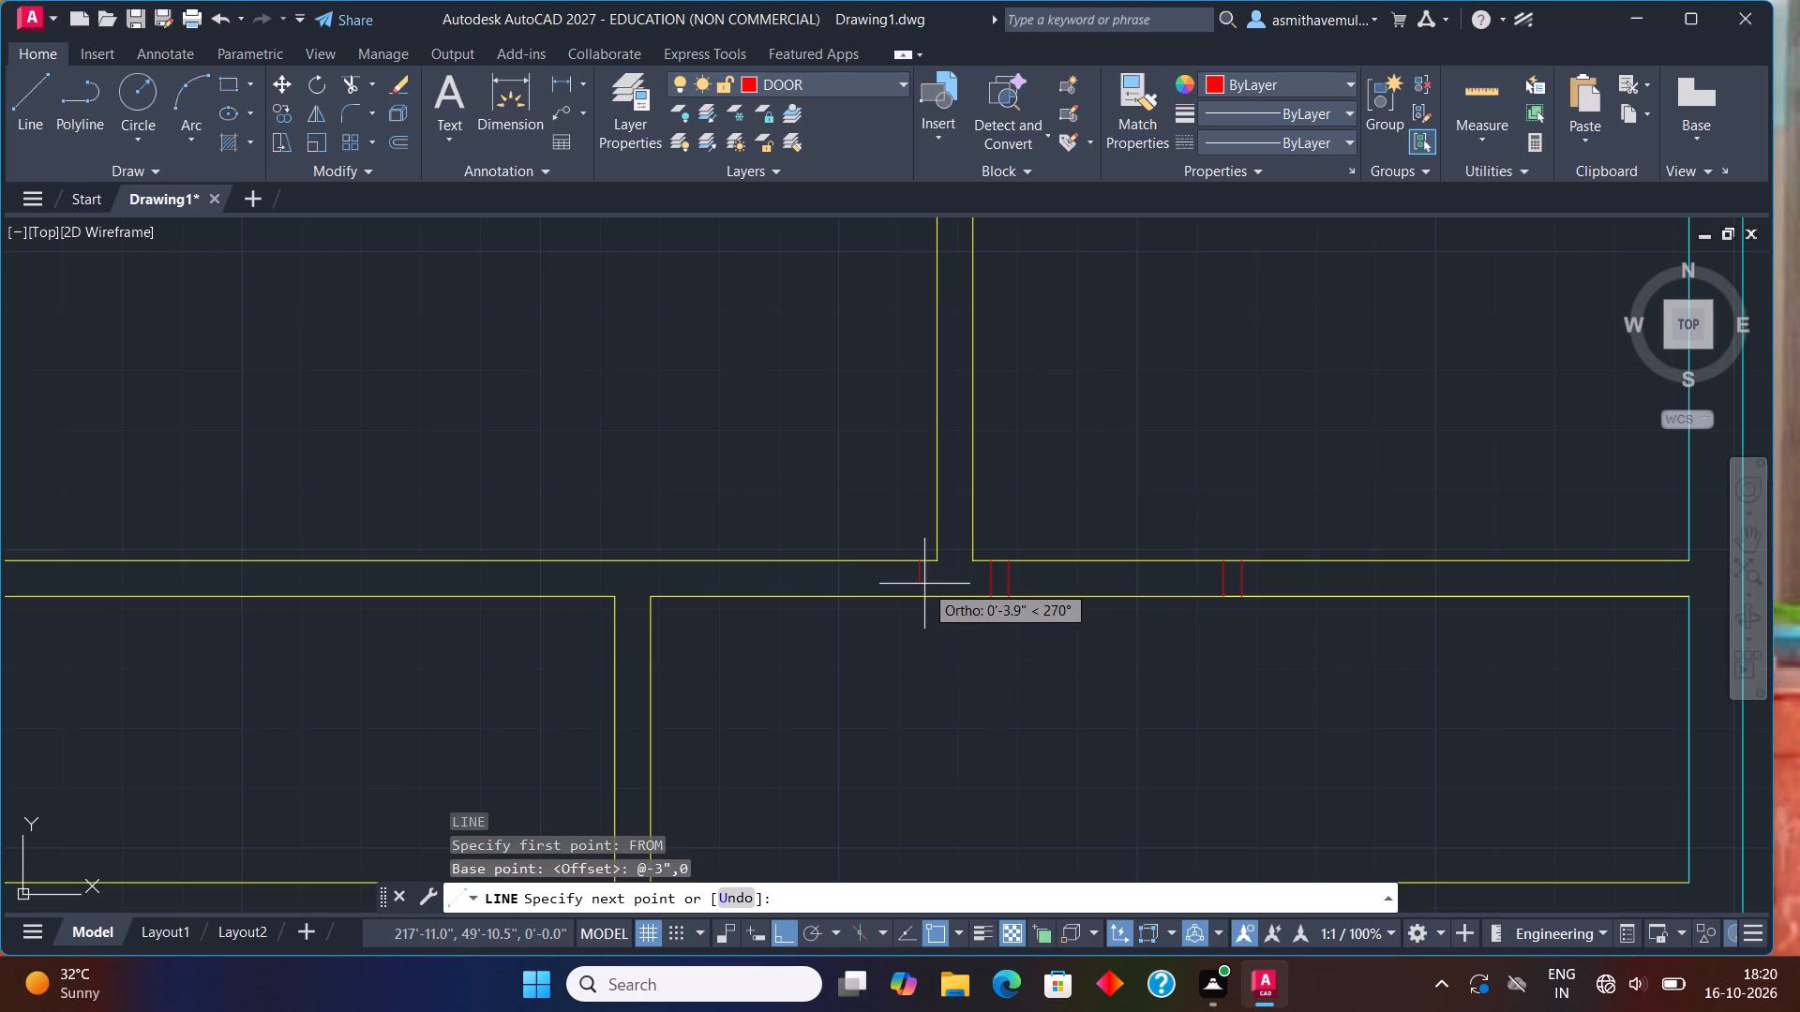
left_click(922, 589)
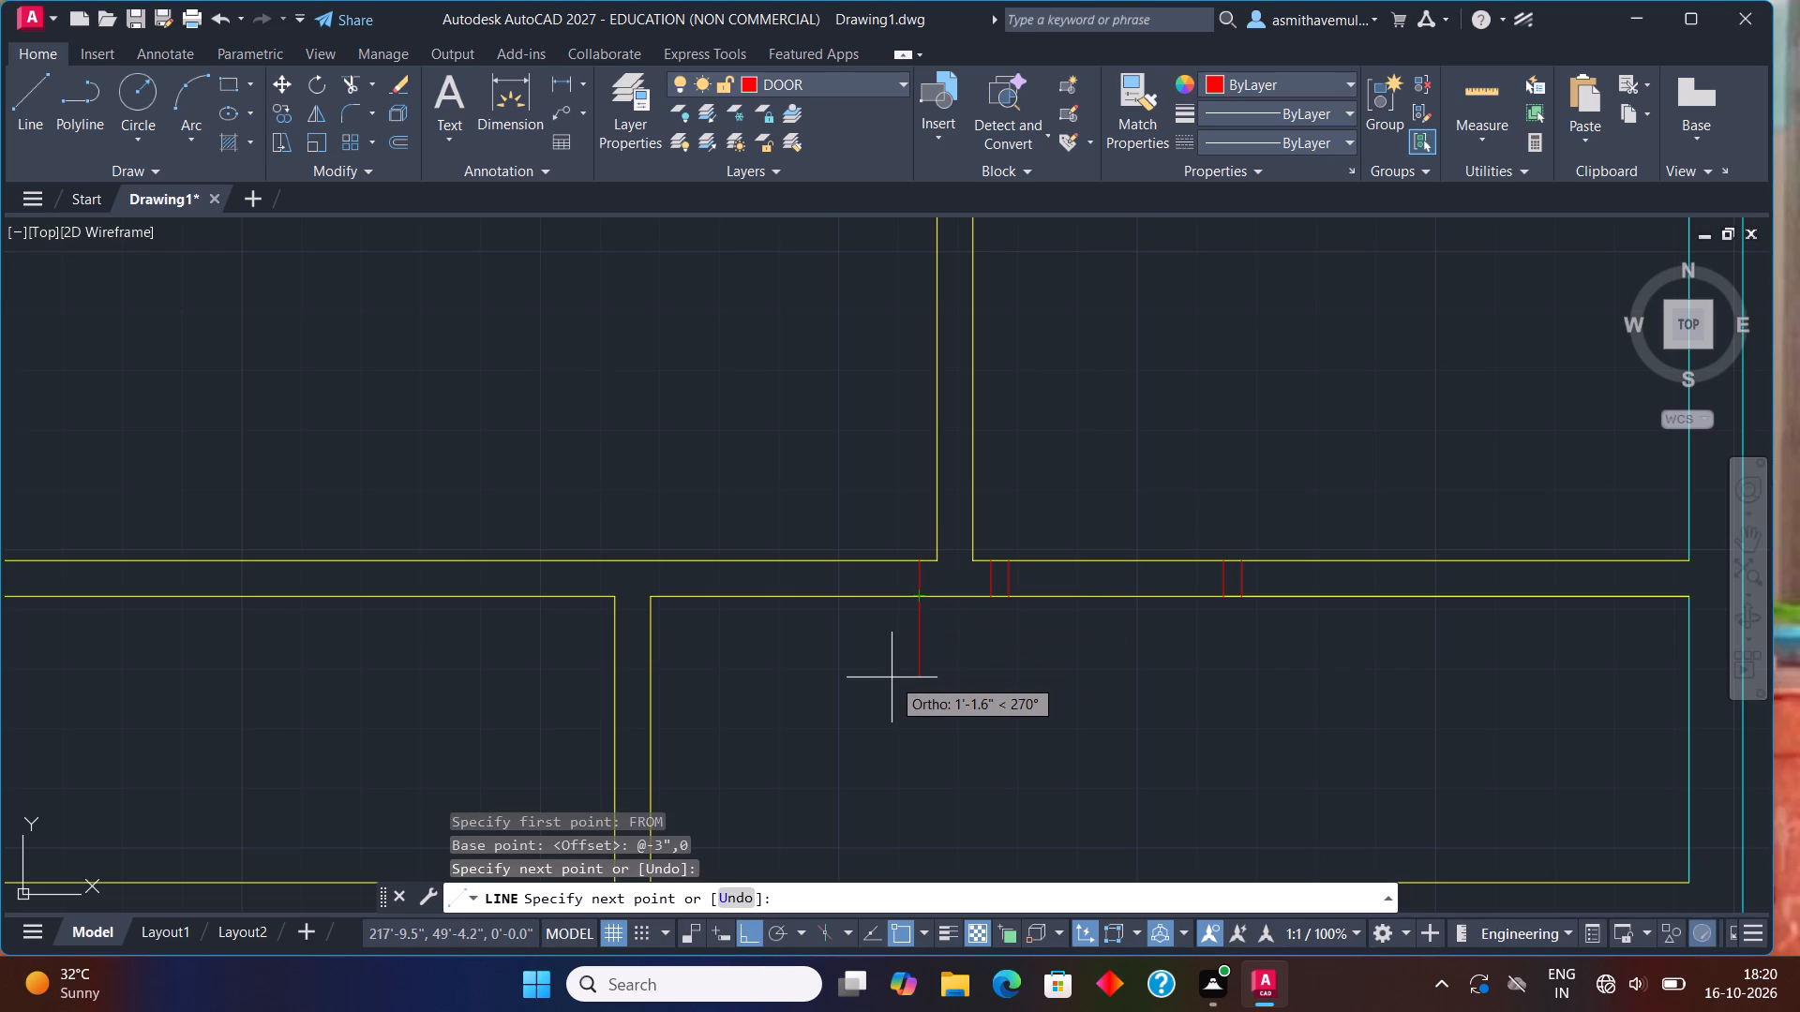
key("Escape")
Offset the new jamb line left of the vertical partition 3" to the left.
key("o")
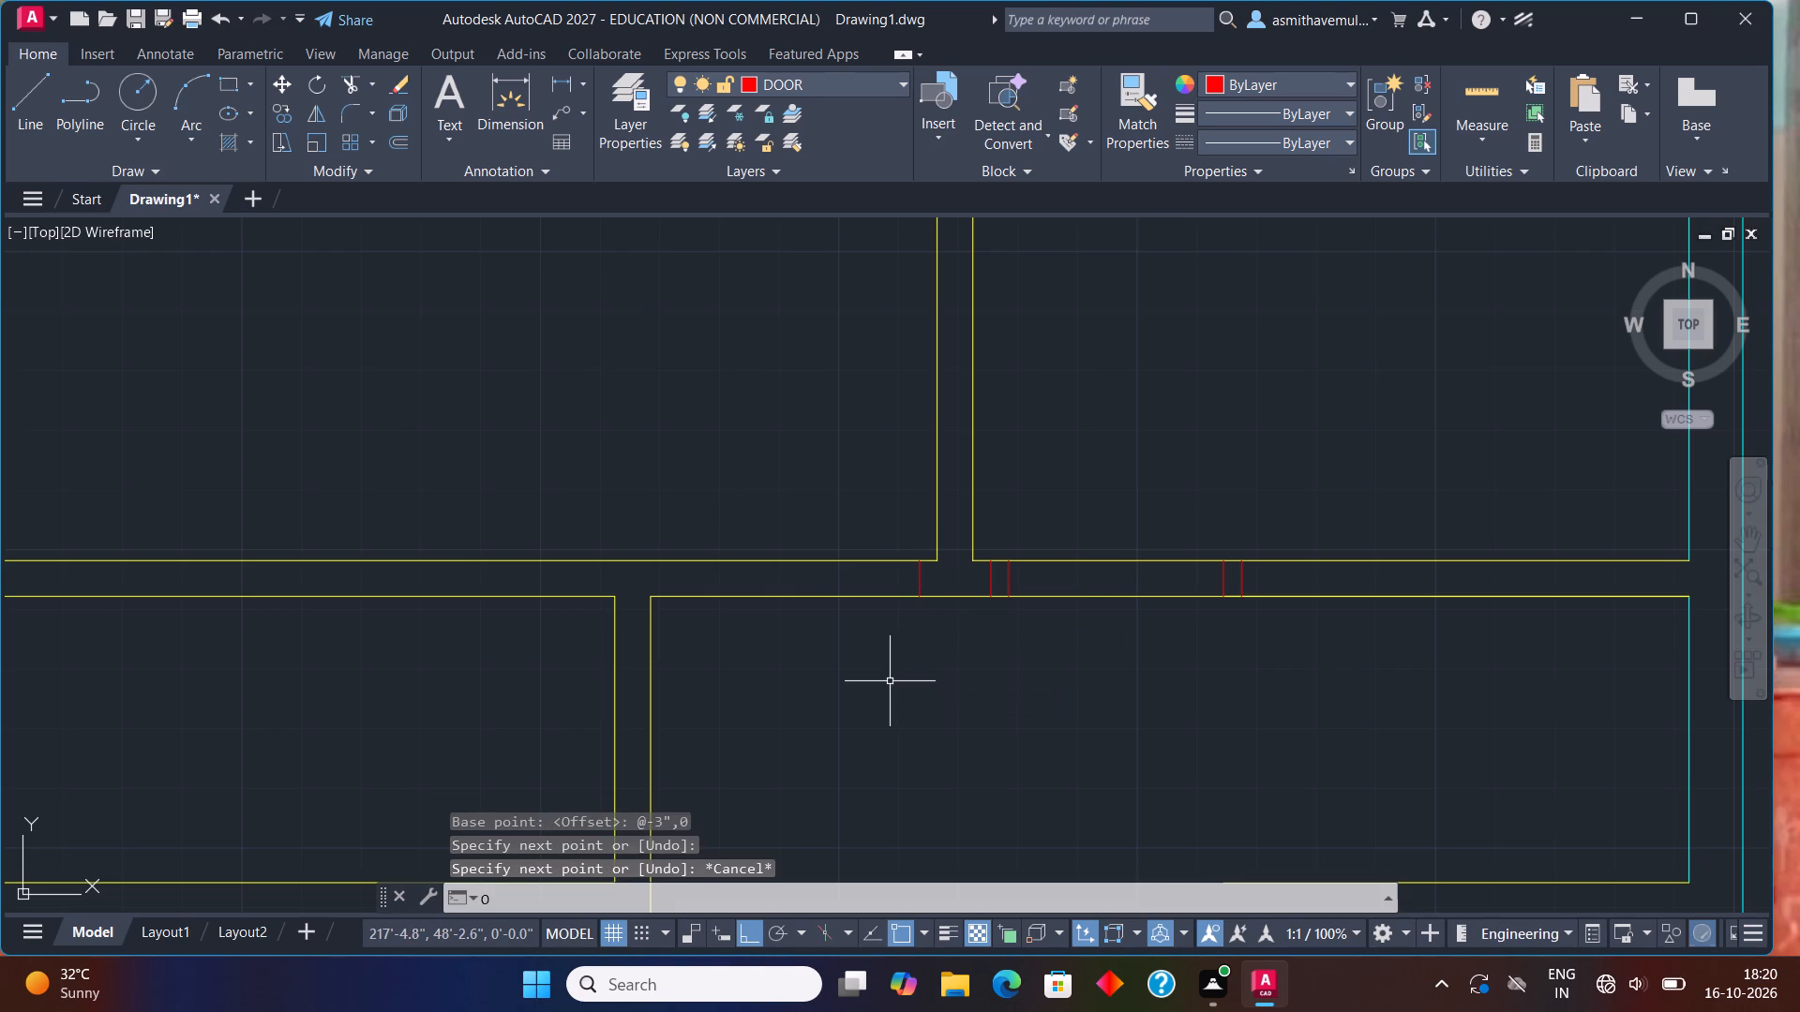
key("Return")
key("3")
key("shift+quotedbl")
key("Return")
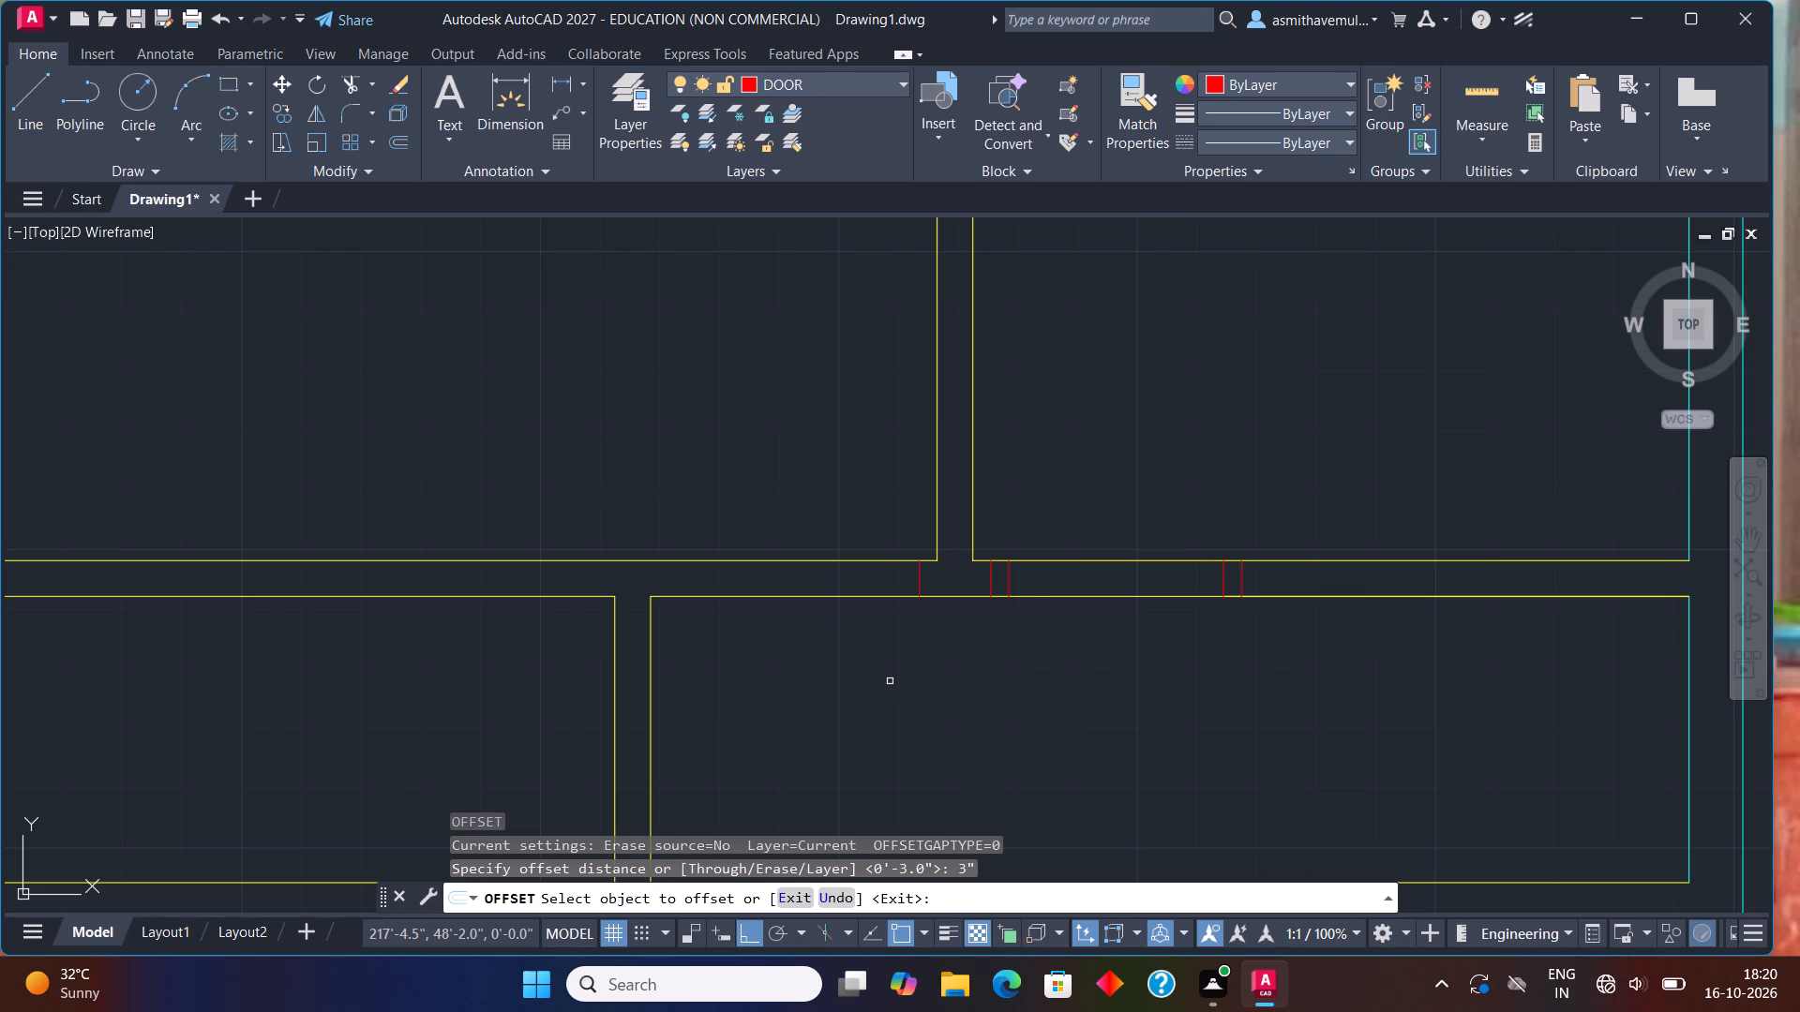
left_click(919, 576)
left_click(871, 597)
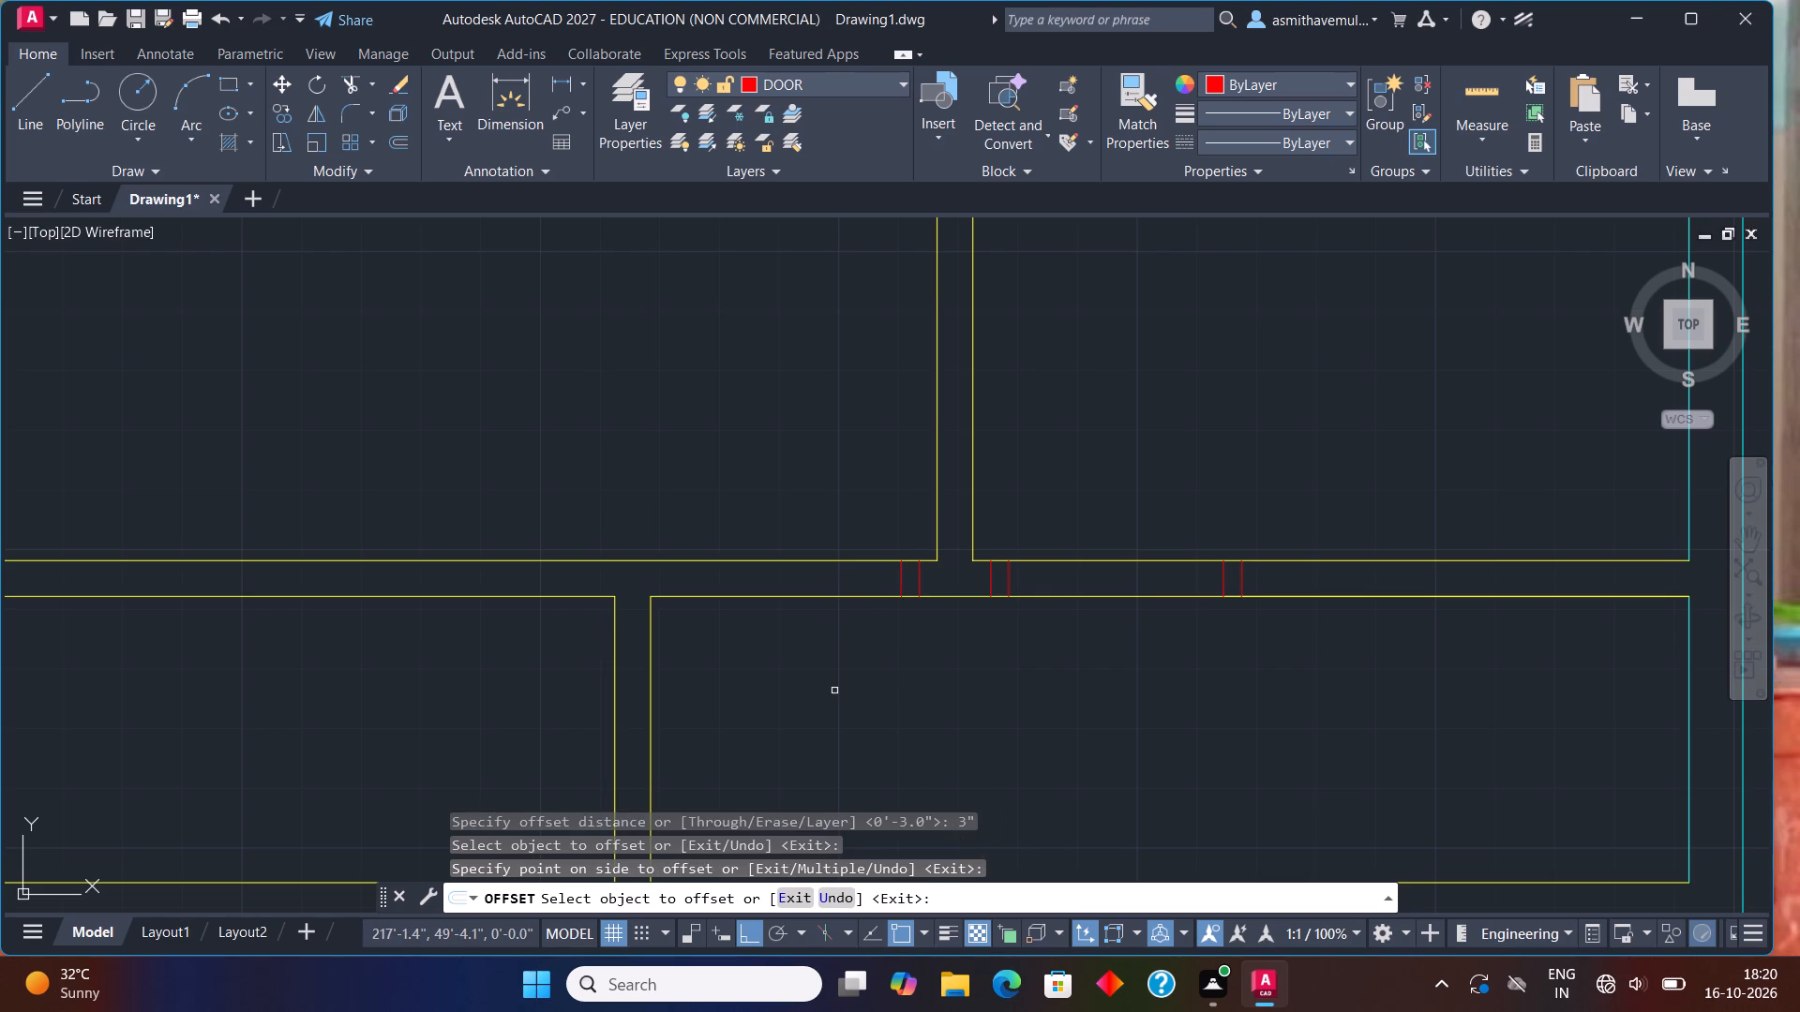
key("Escape")
Offset the outer line of that left-hand jamb 3' to the left to mark the opening's far side.
key("o")
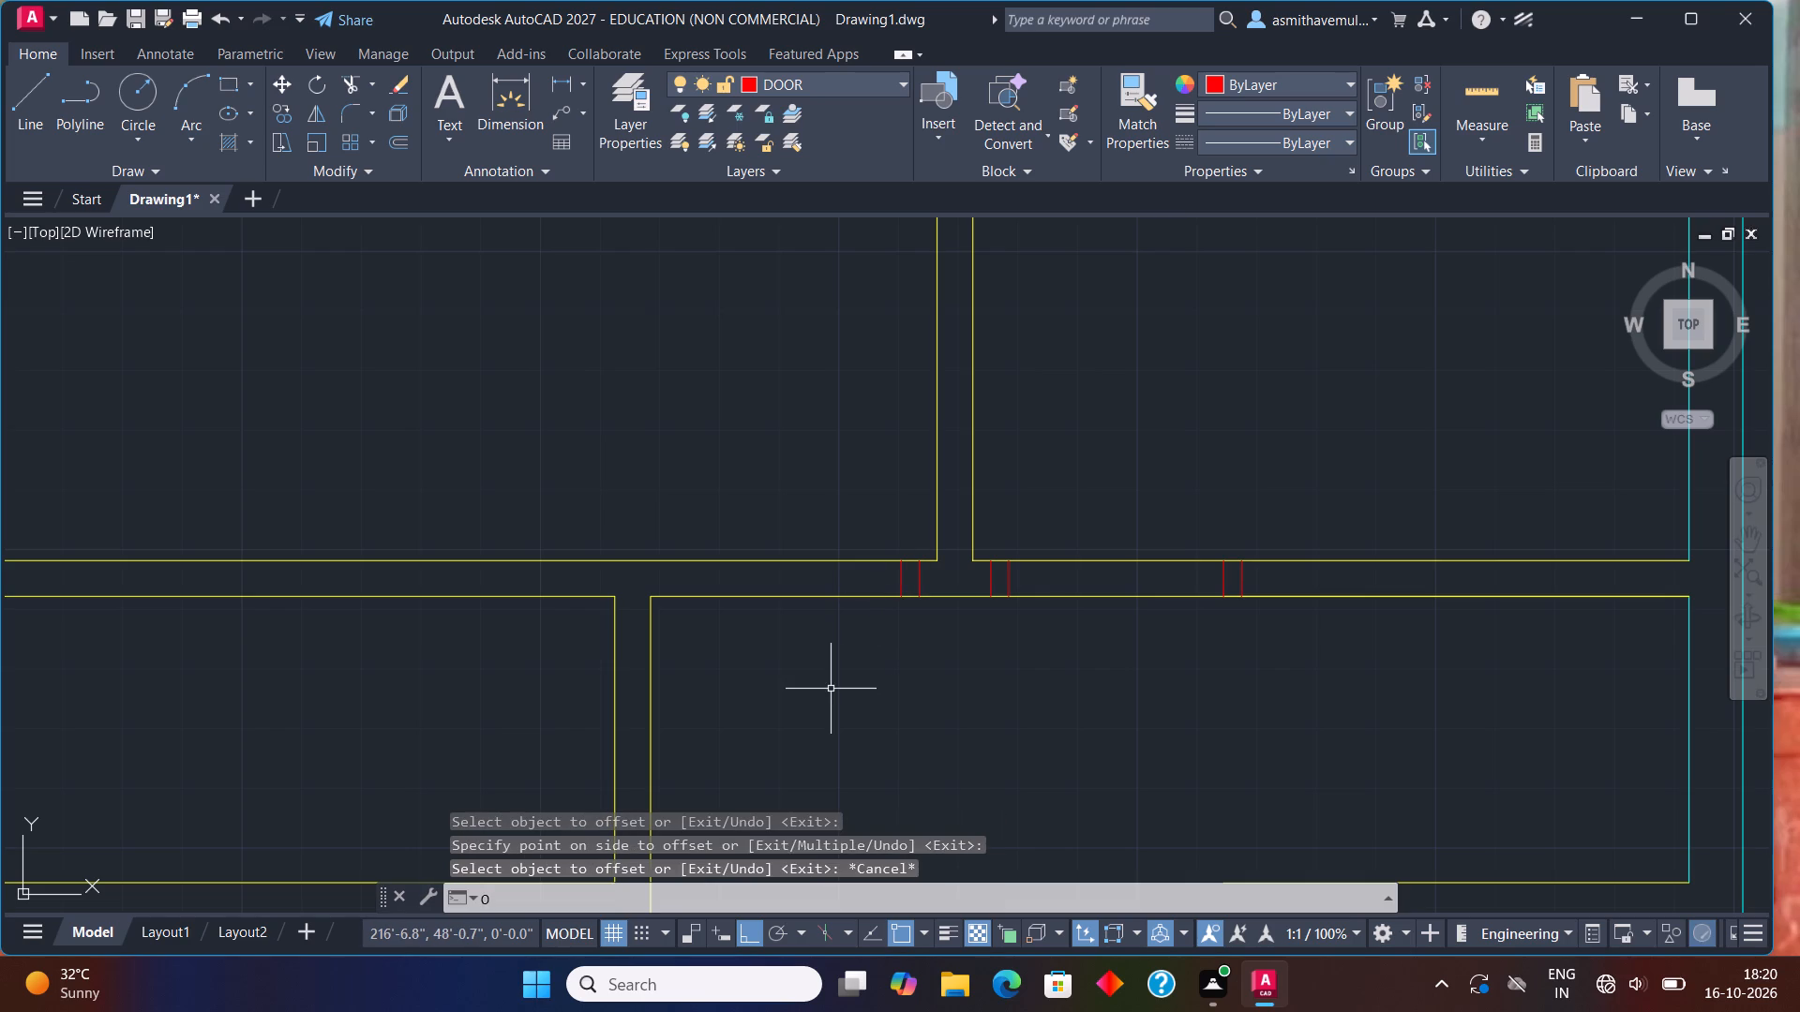
key("Return")
key("3")
key("apostrophe")
key("Return")
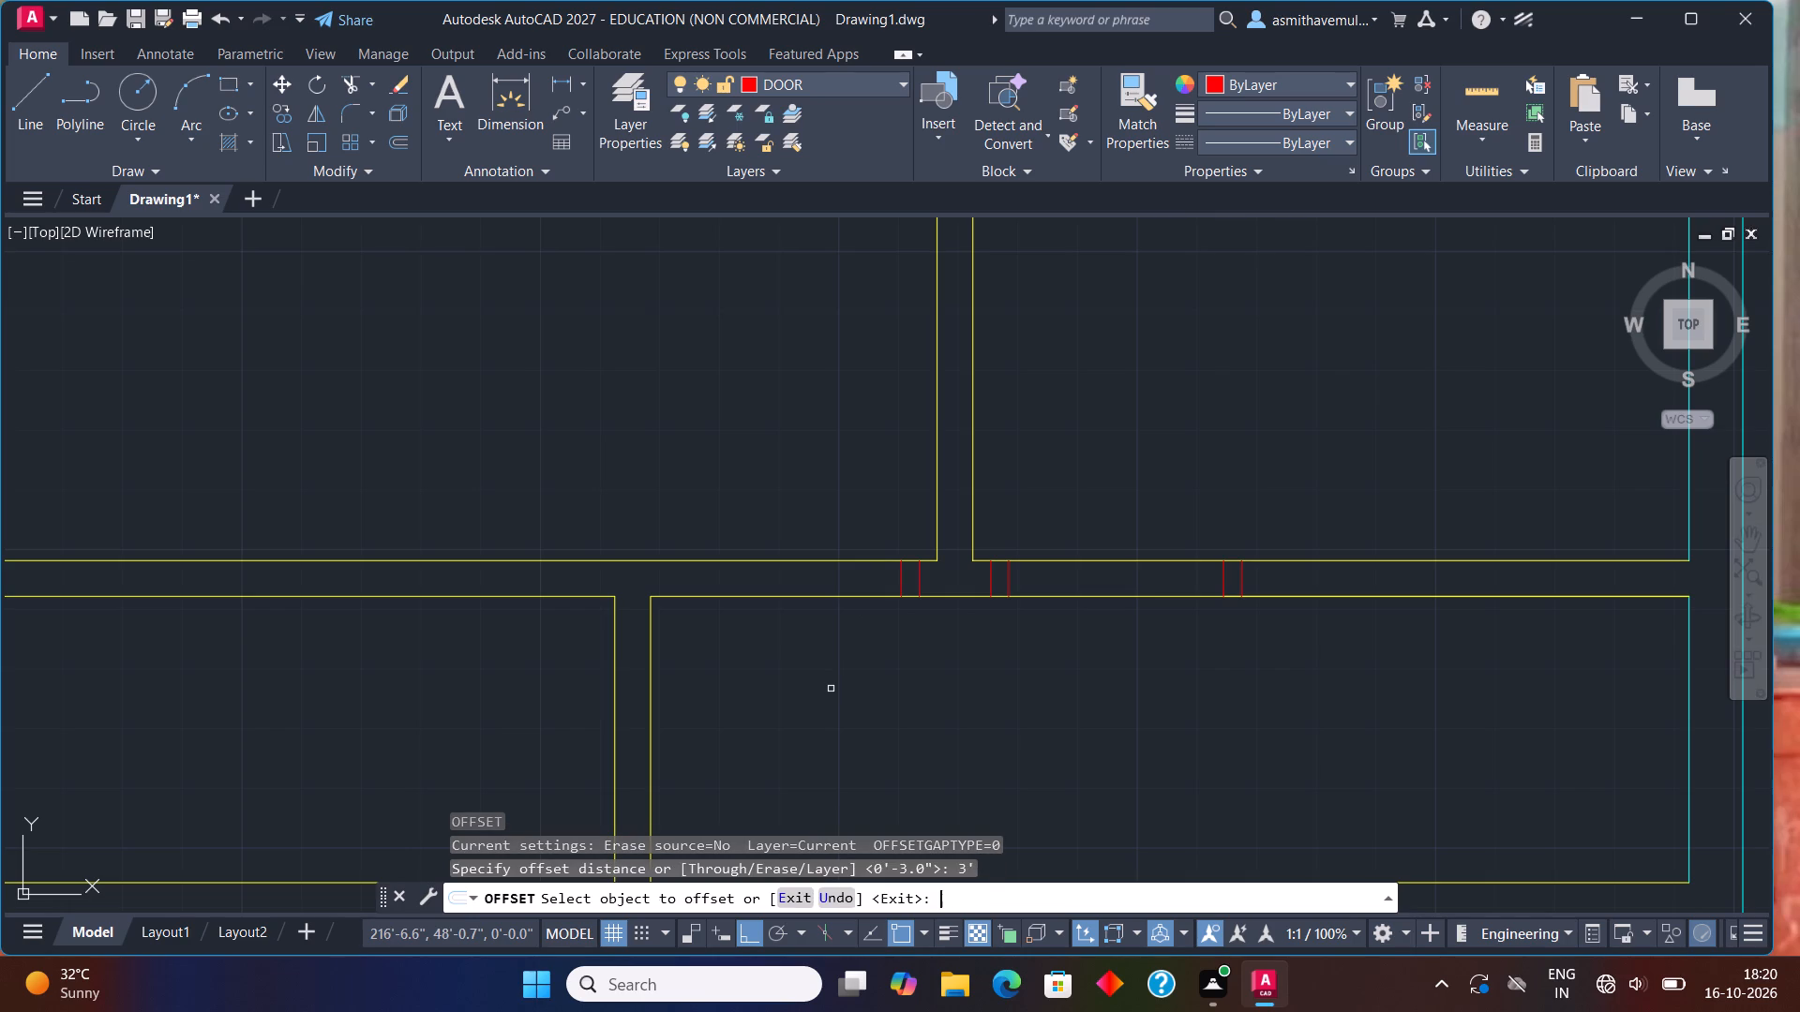
left_click(898, 582)
left_click(817, 572)
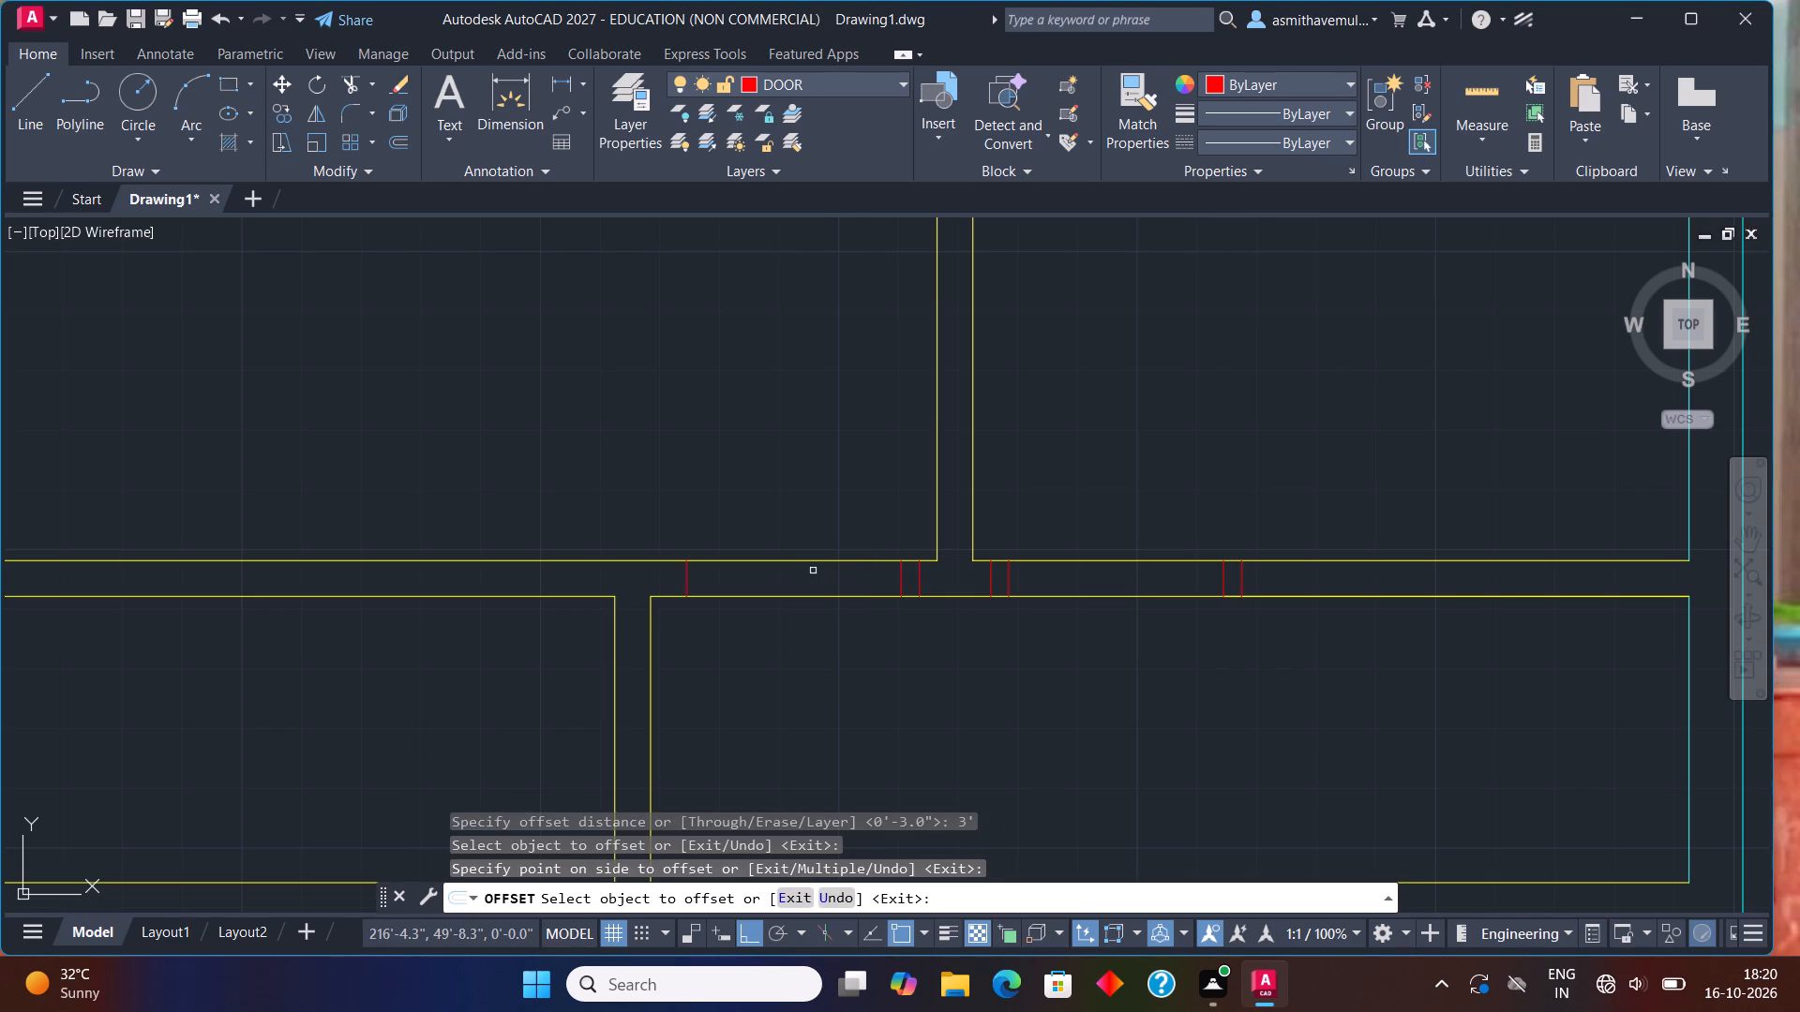
key("Escape")
Offset the far-side line of the left-hand opening 3" to the left to complete its jamb.
key("o")
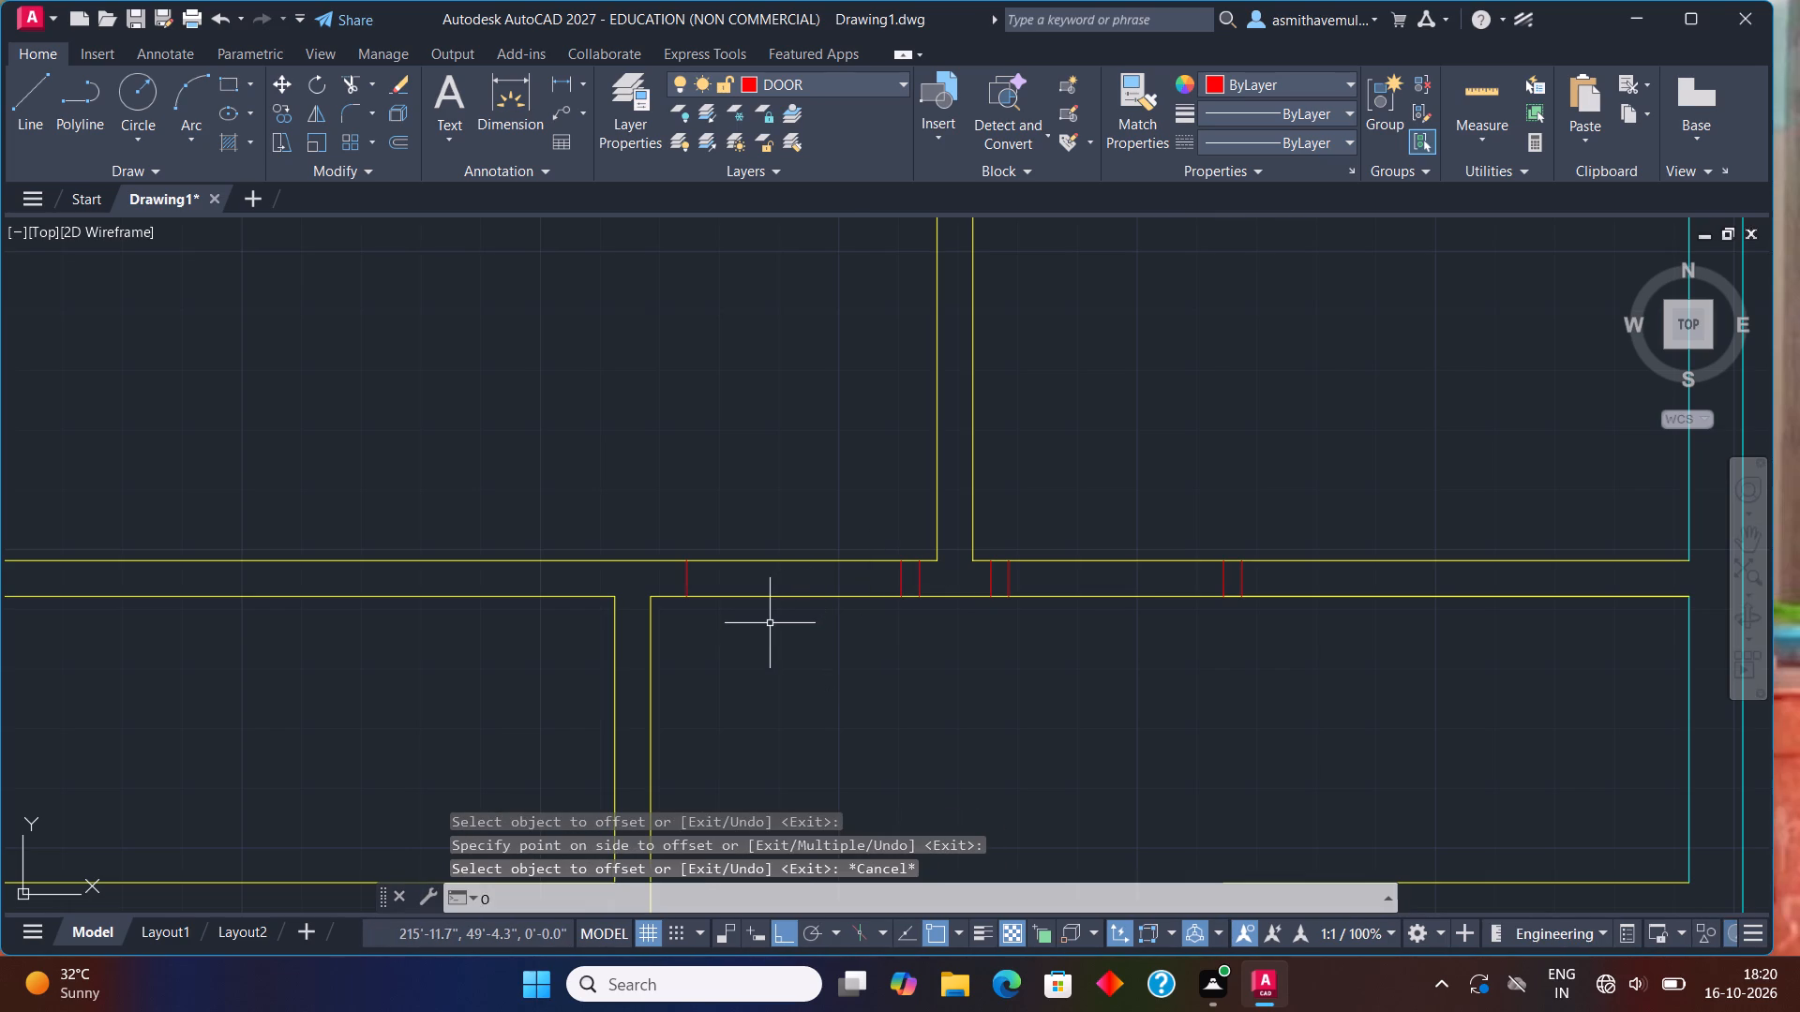
key("Return")
key("3")
key("shift+quotedbl")
key("Return")
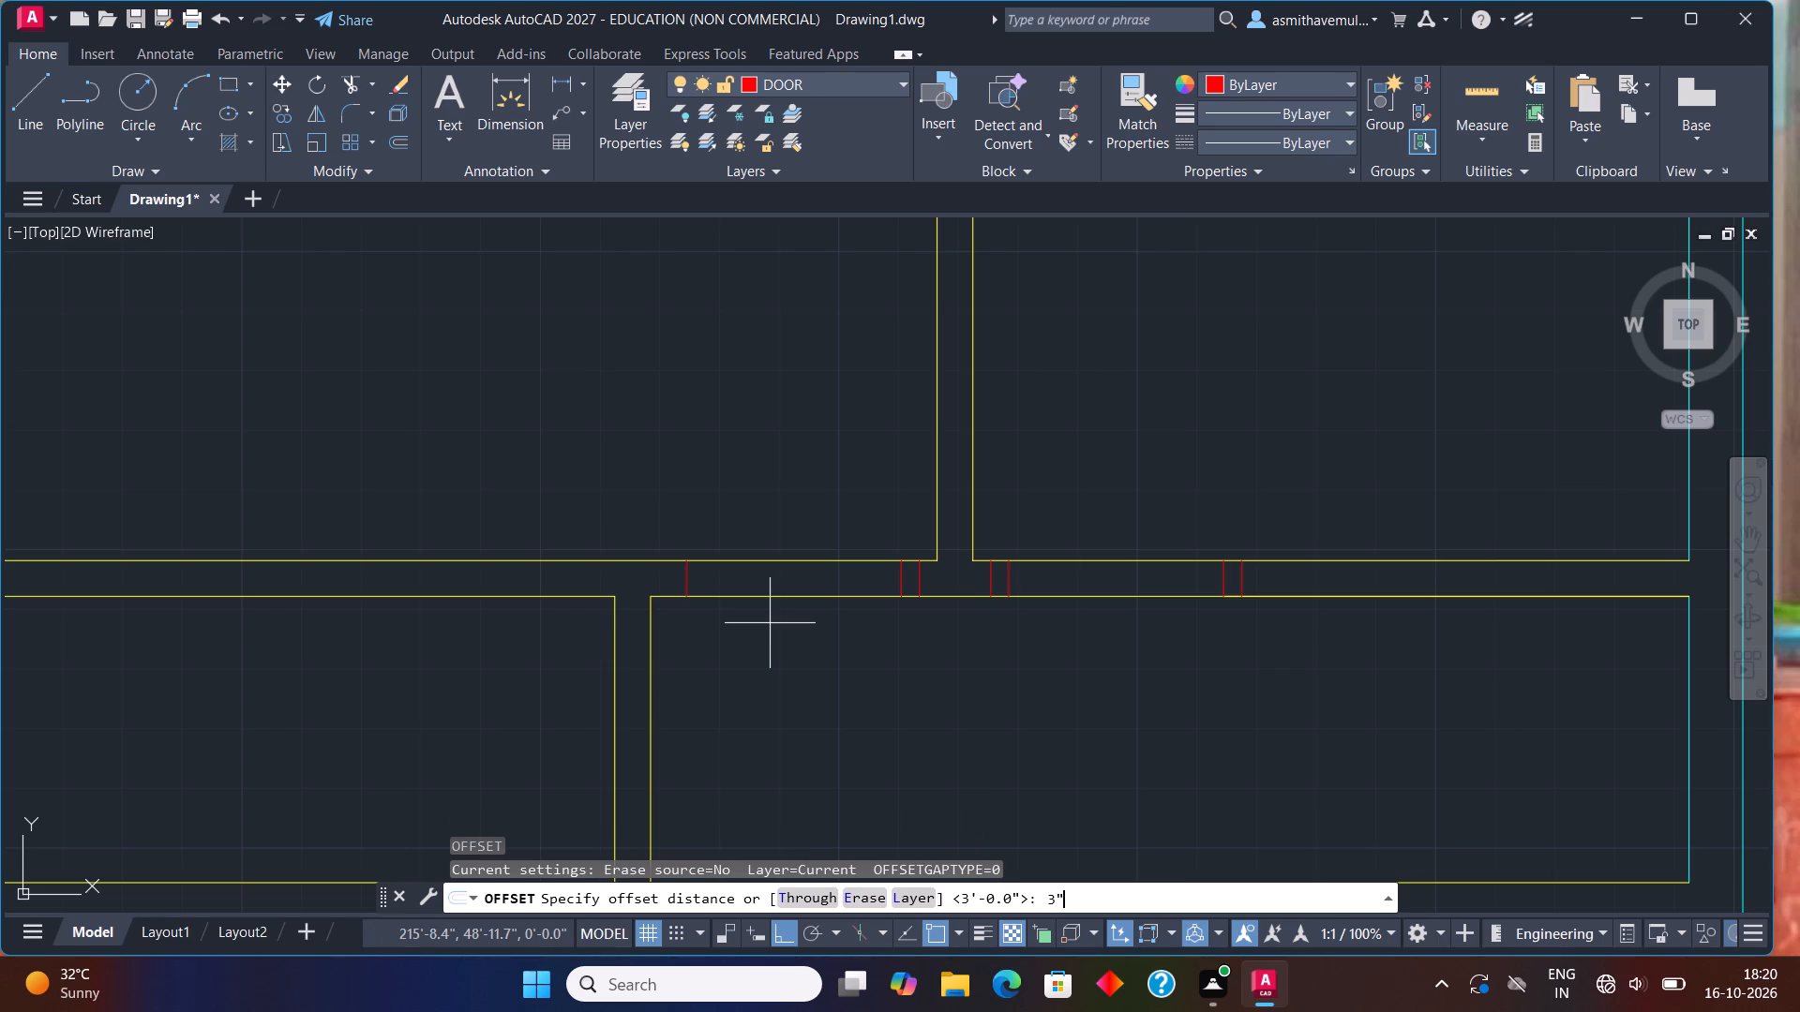
left_click(684, 591)
left_click(613, 574)
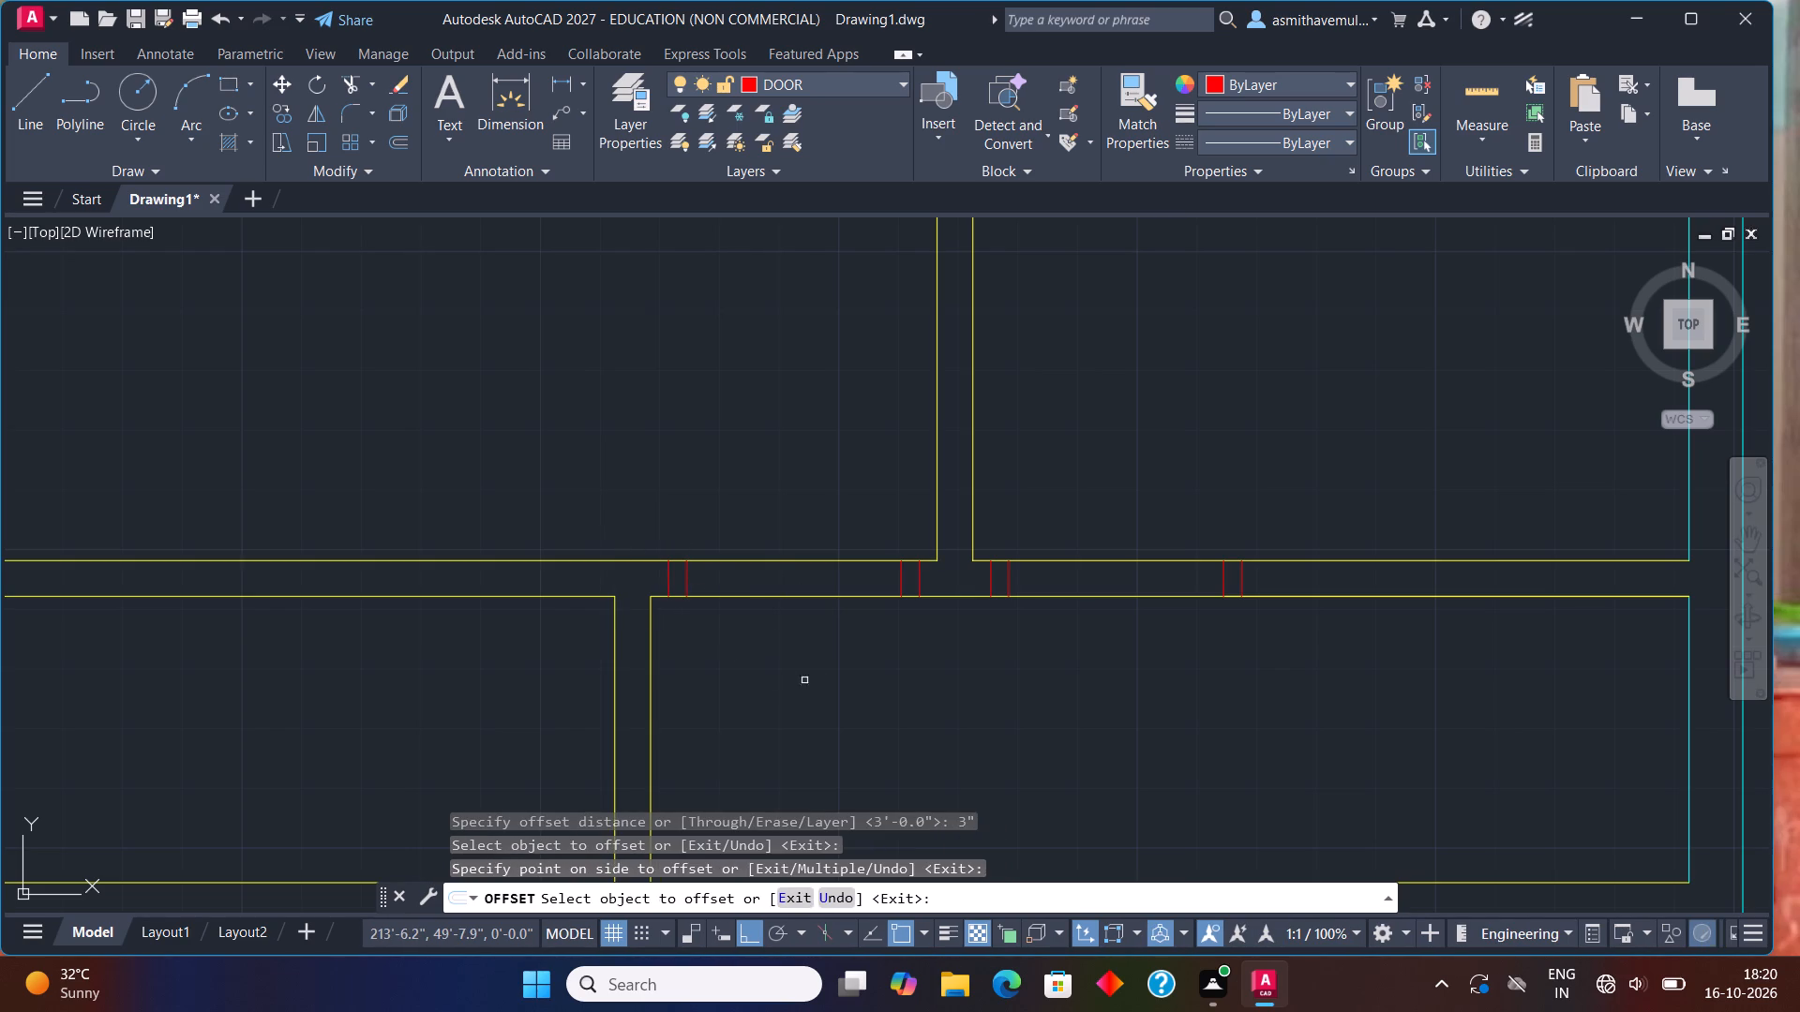
key("Escape")
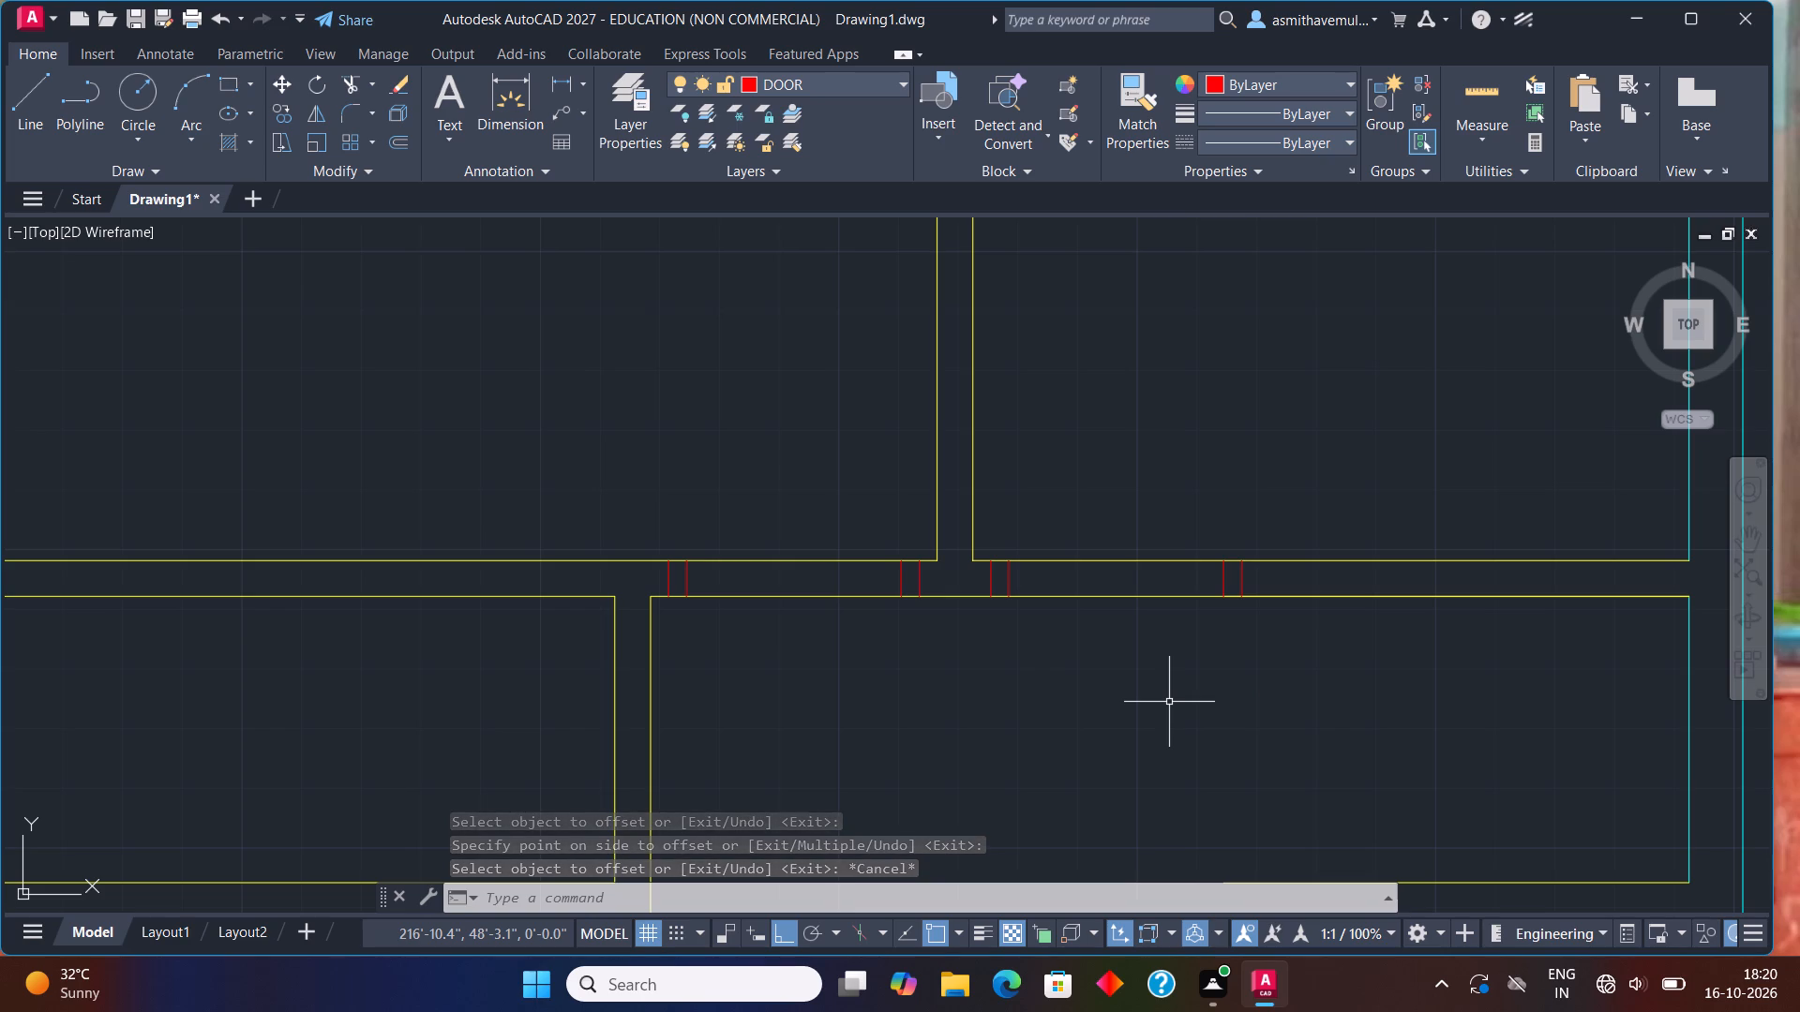
Trim the horizontal partition lines between the jambs to clear both door openings.
type("TRIM")
key("Return")
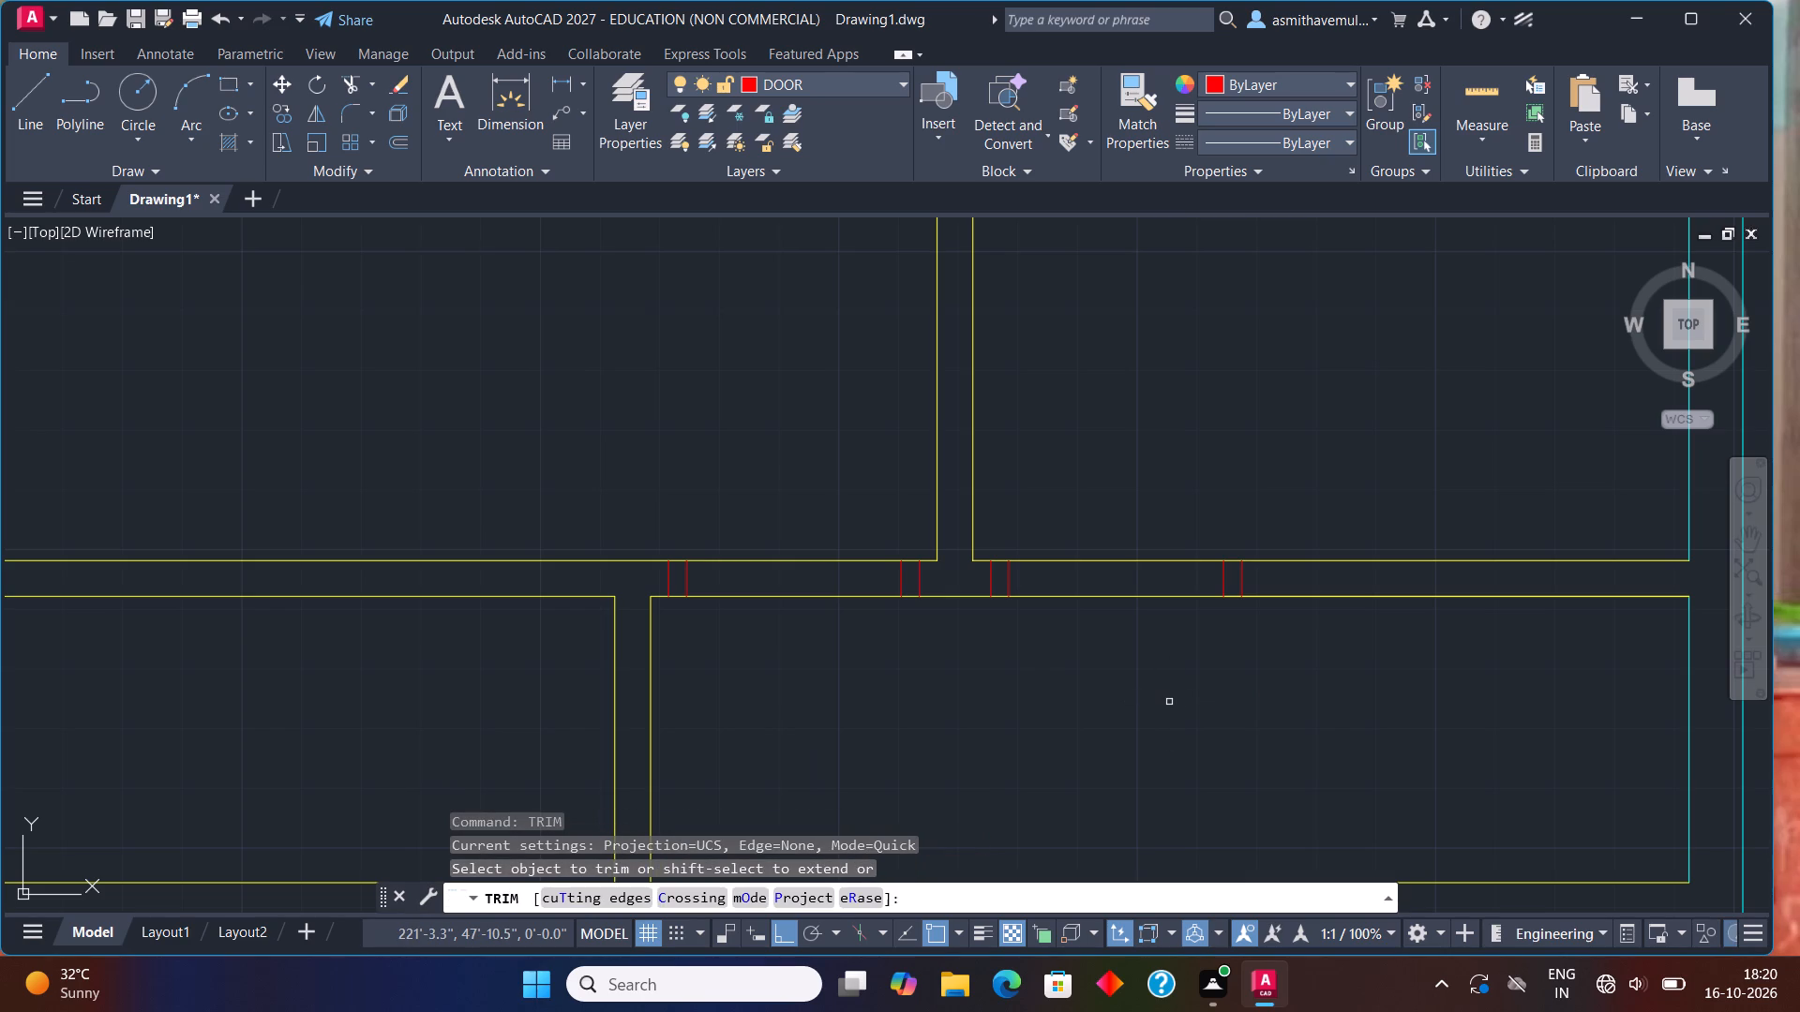
left_click_drag(1168, 692, 1141, 521)
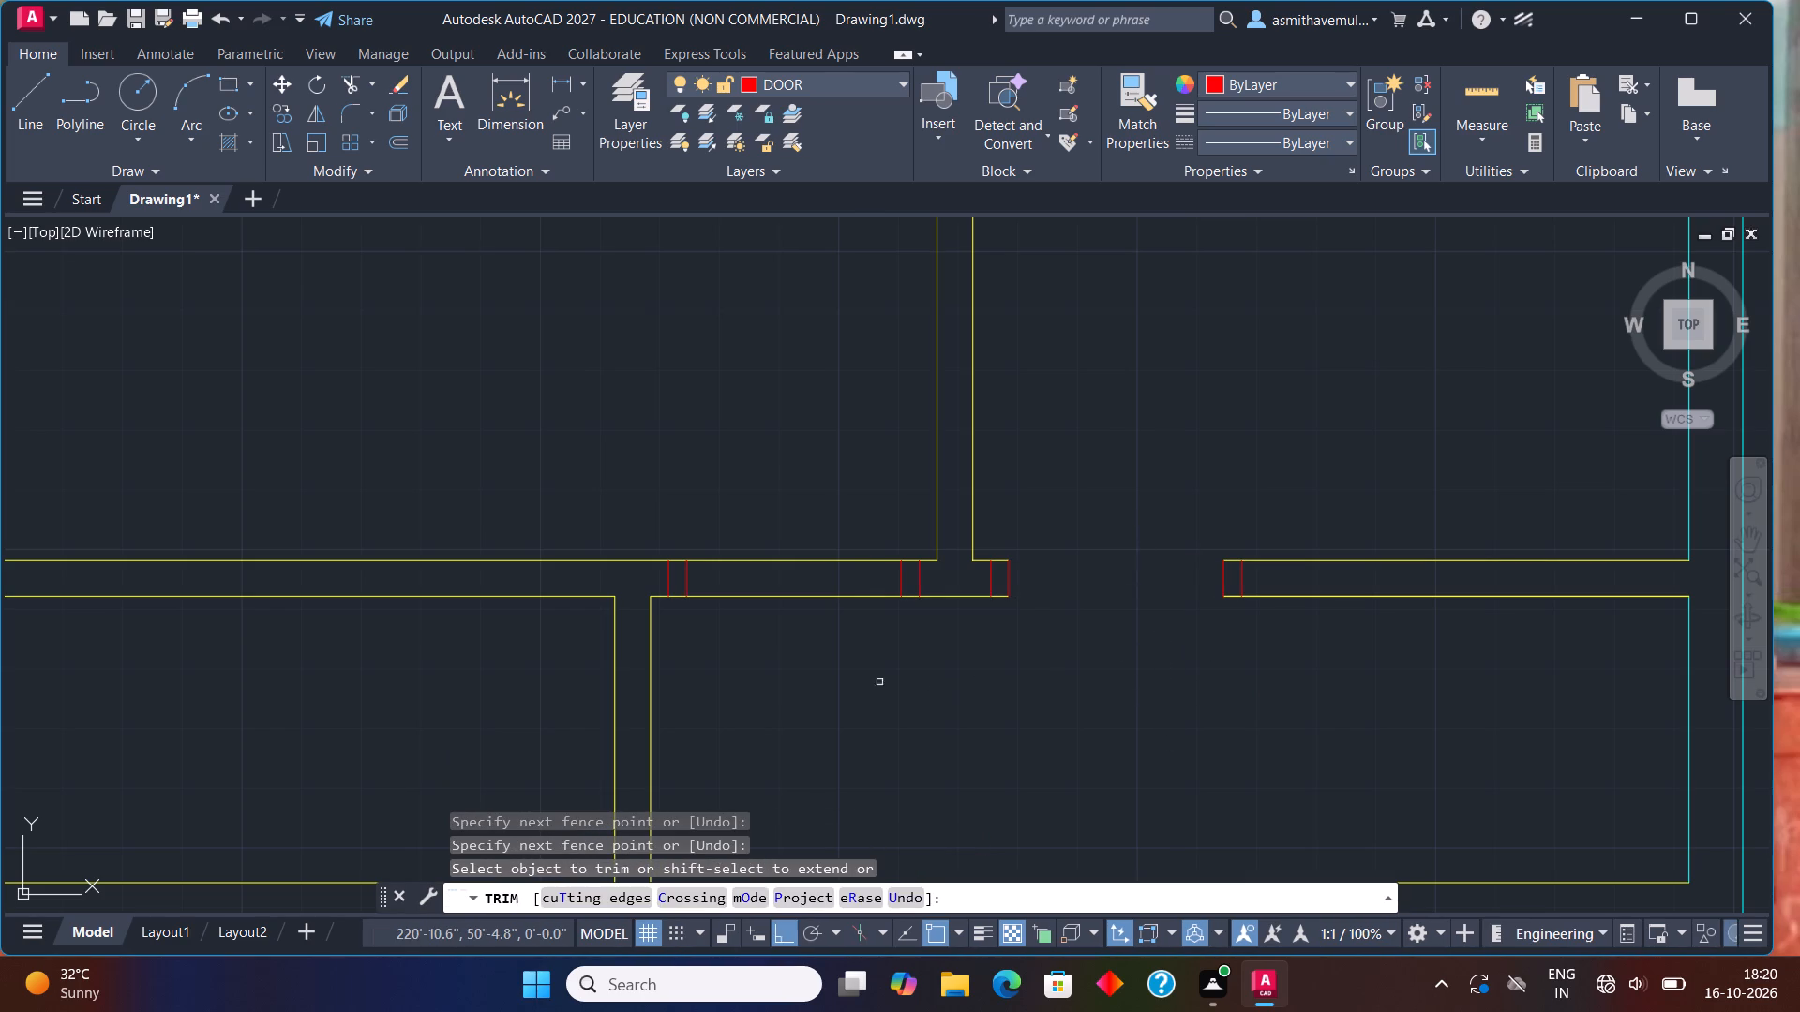
left_click_drag(862, 672, 841, 600)
left_click_drag(830, 519, 772, 699)
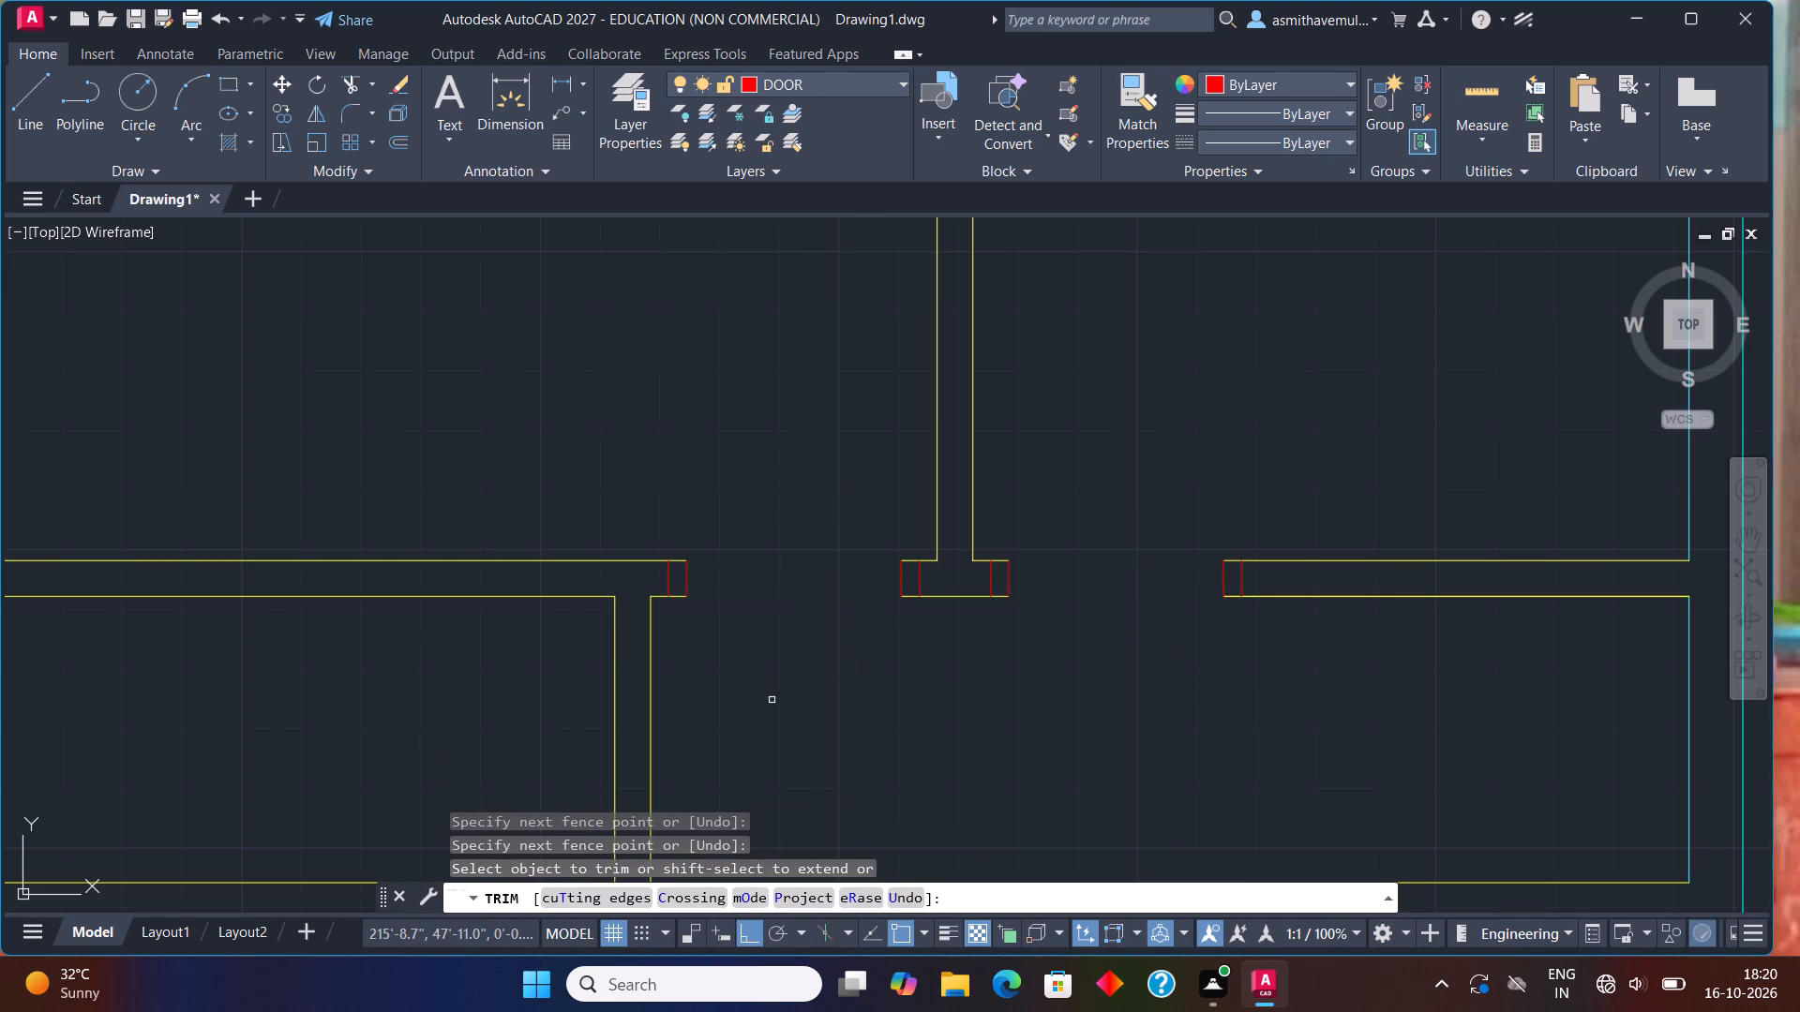
key("Escape")
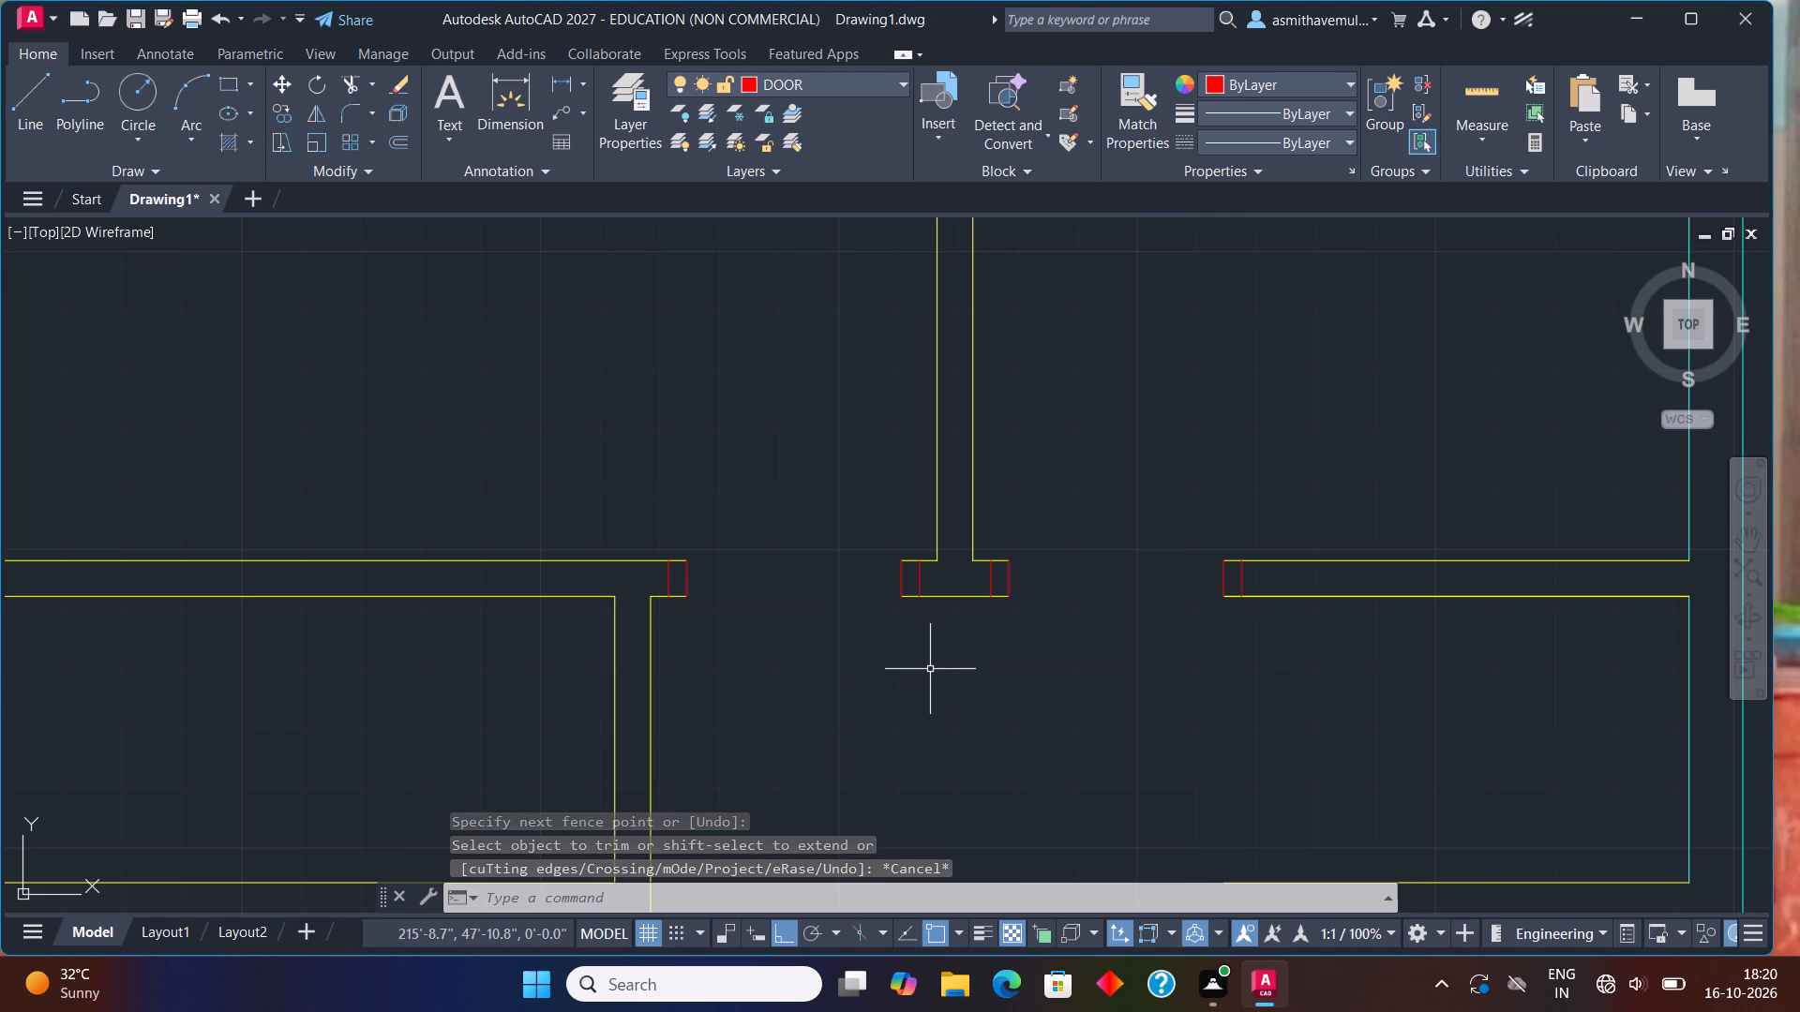
Draw a 3" by 3' door leaf rectangle upward from the top corner of the right-hand opening's left jamb.
type("REC")
key("Return")
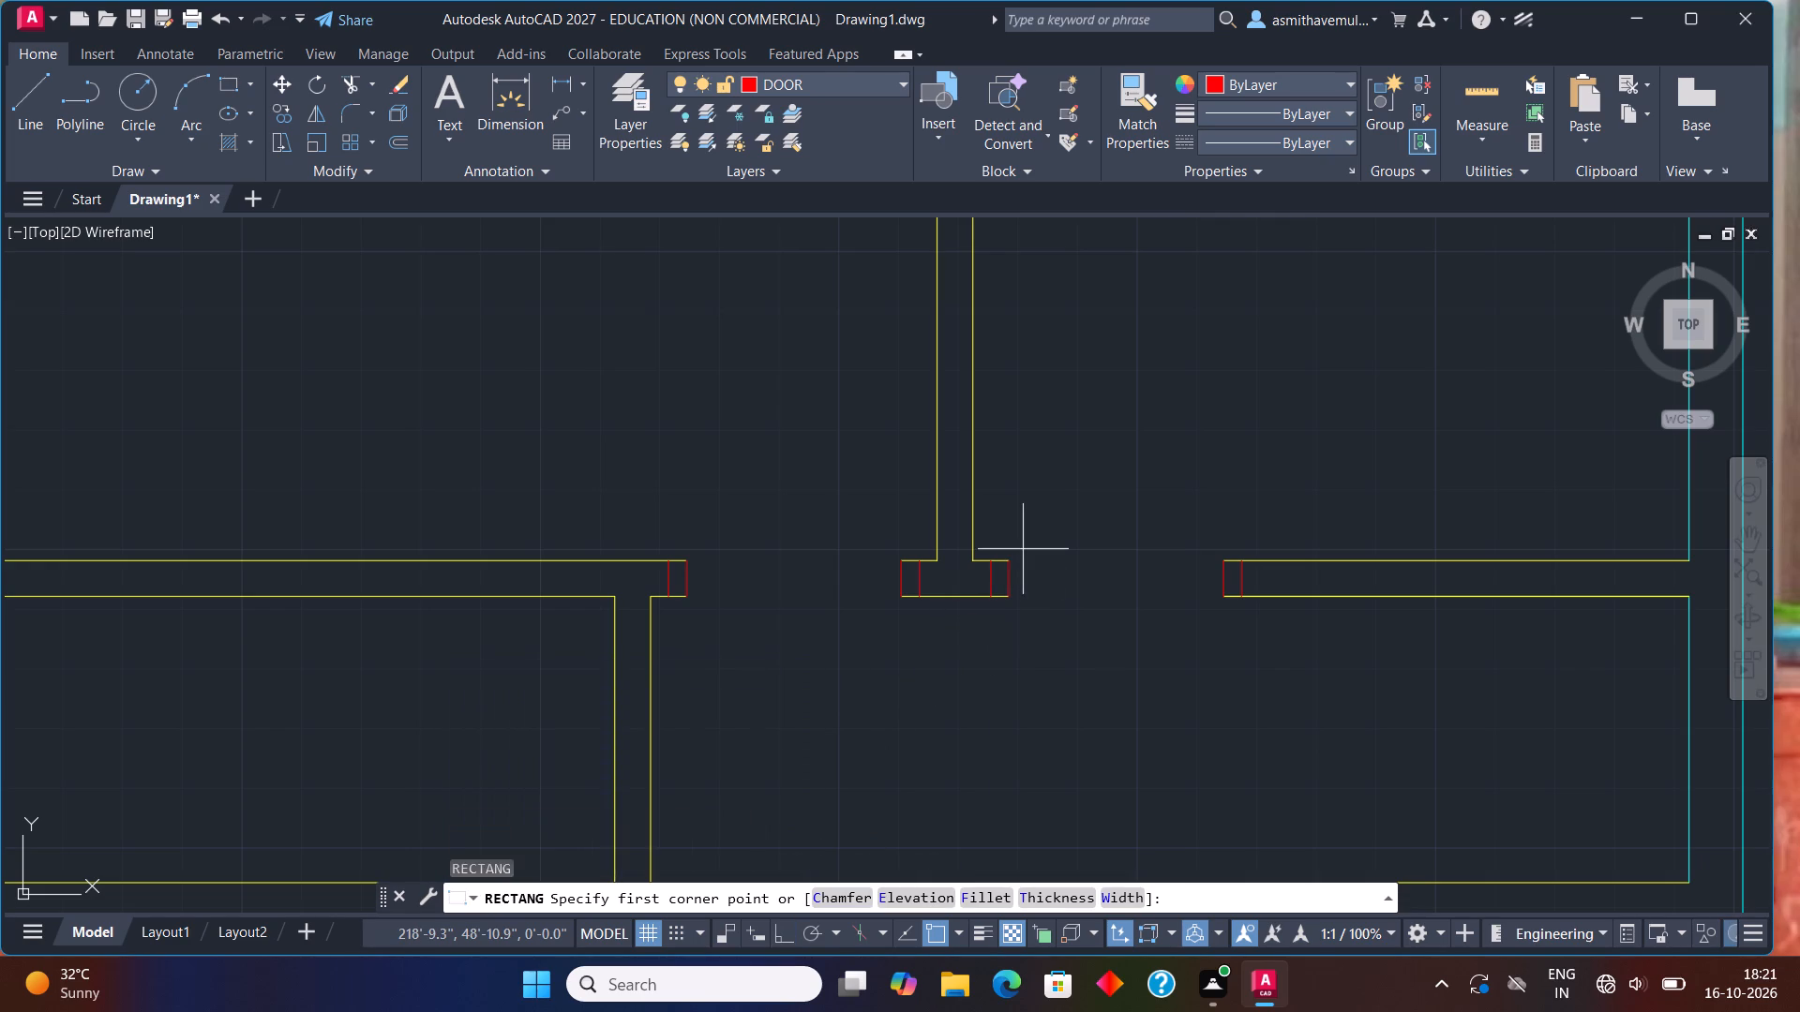
left_click(1011, 557)
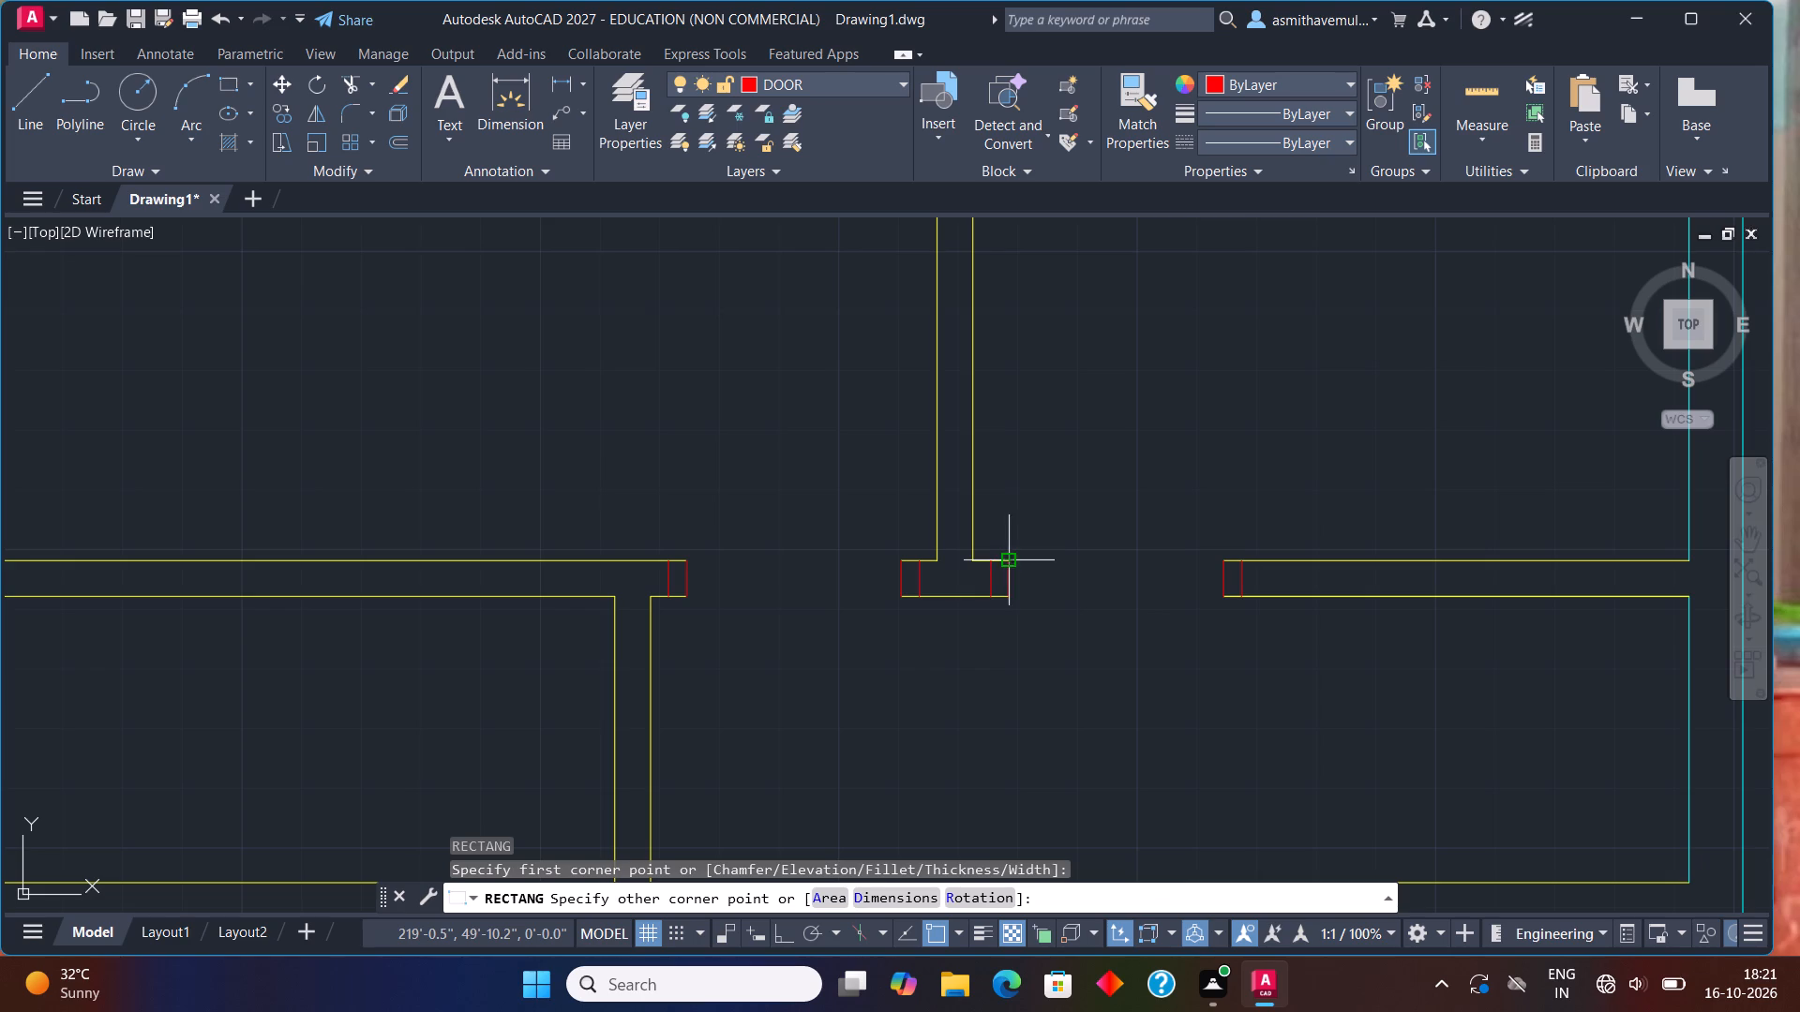
key("d")
key("Return")
key("3")
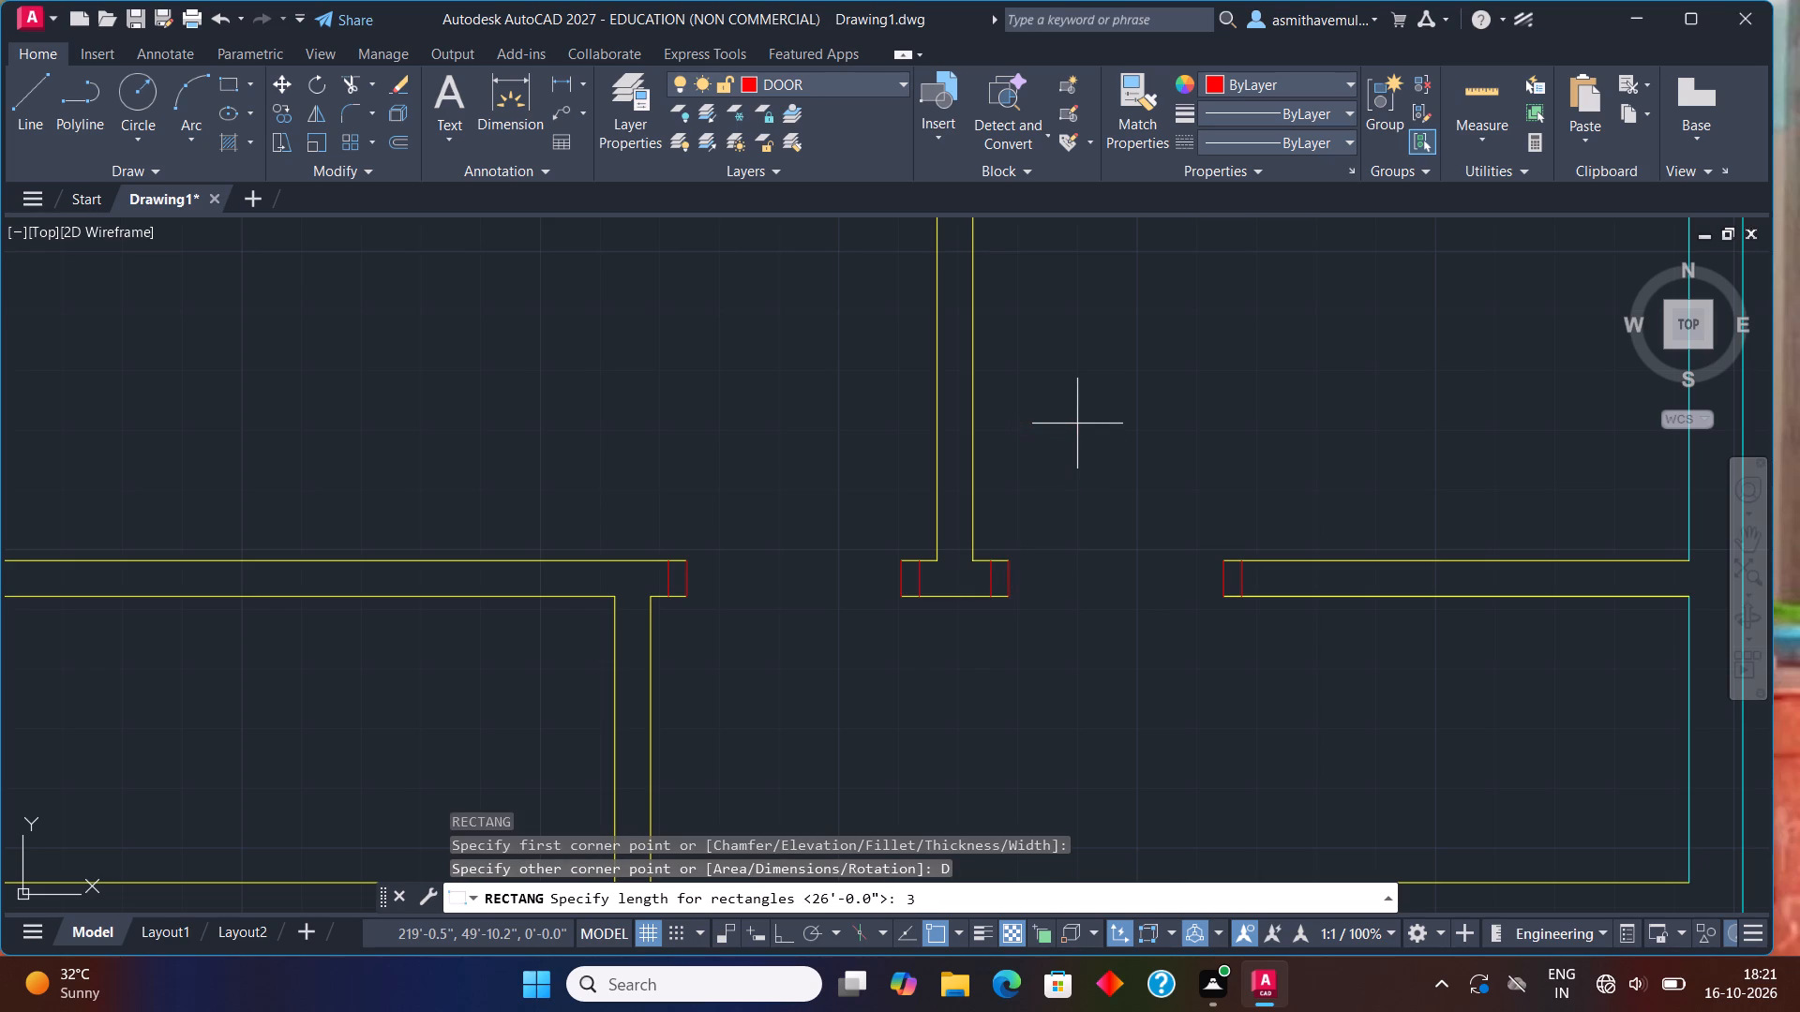
key("shift+quotedbl")
key("Return")
key("3")
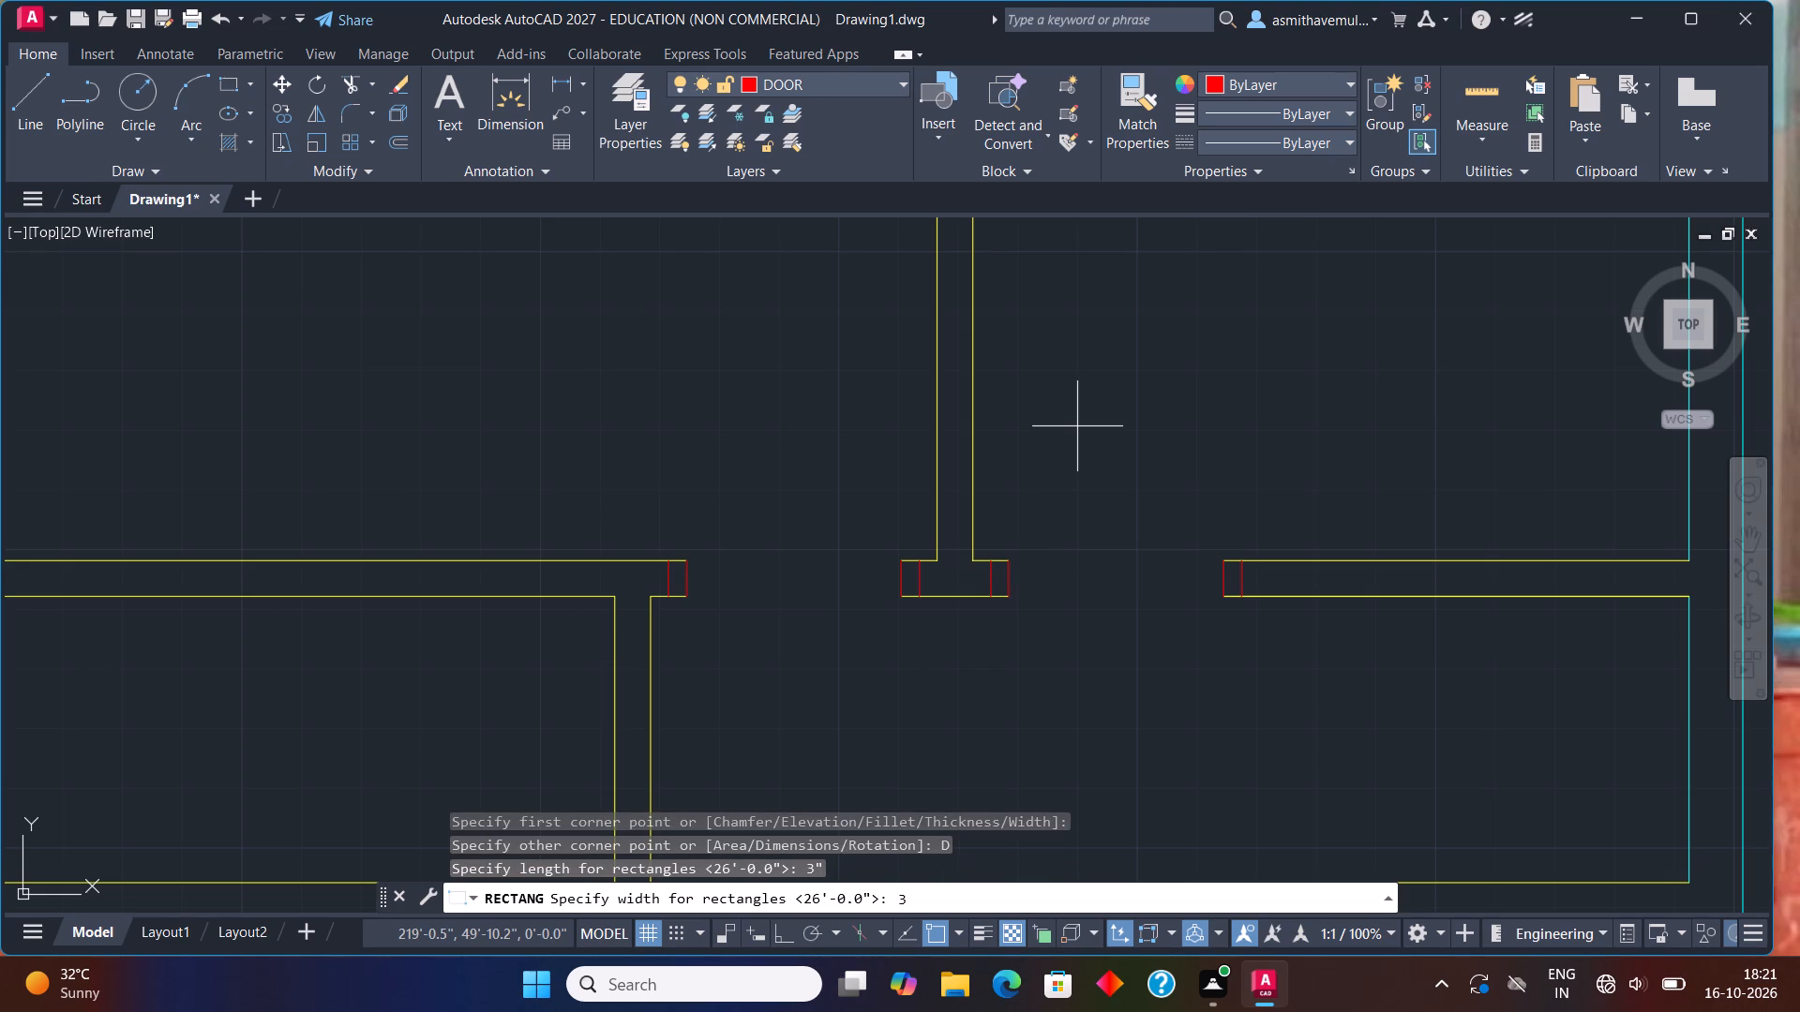
key("apostrophe")
key("Return")
left_click(1078, 426)
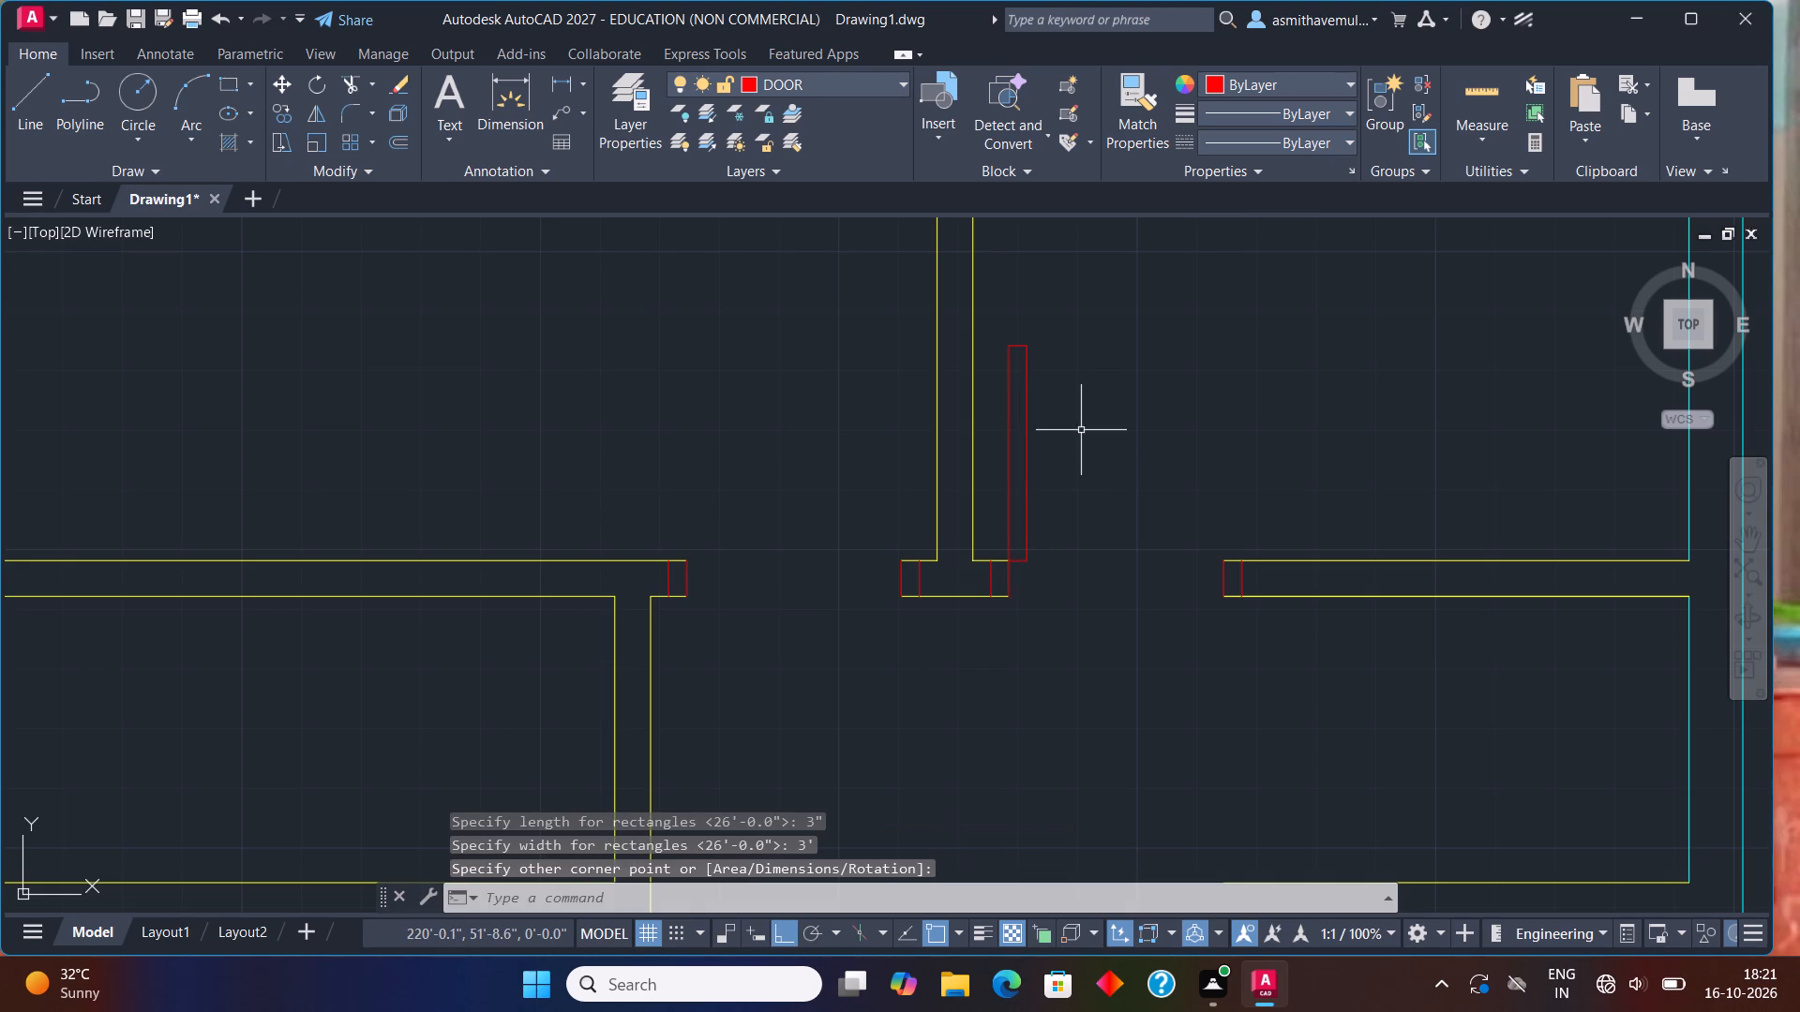
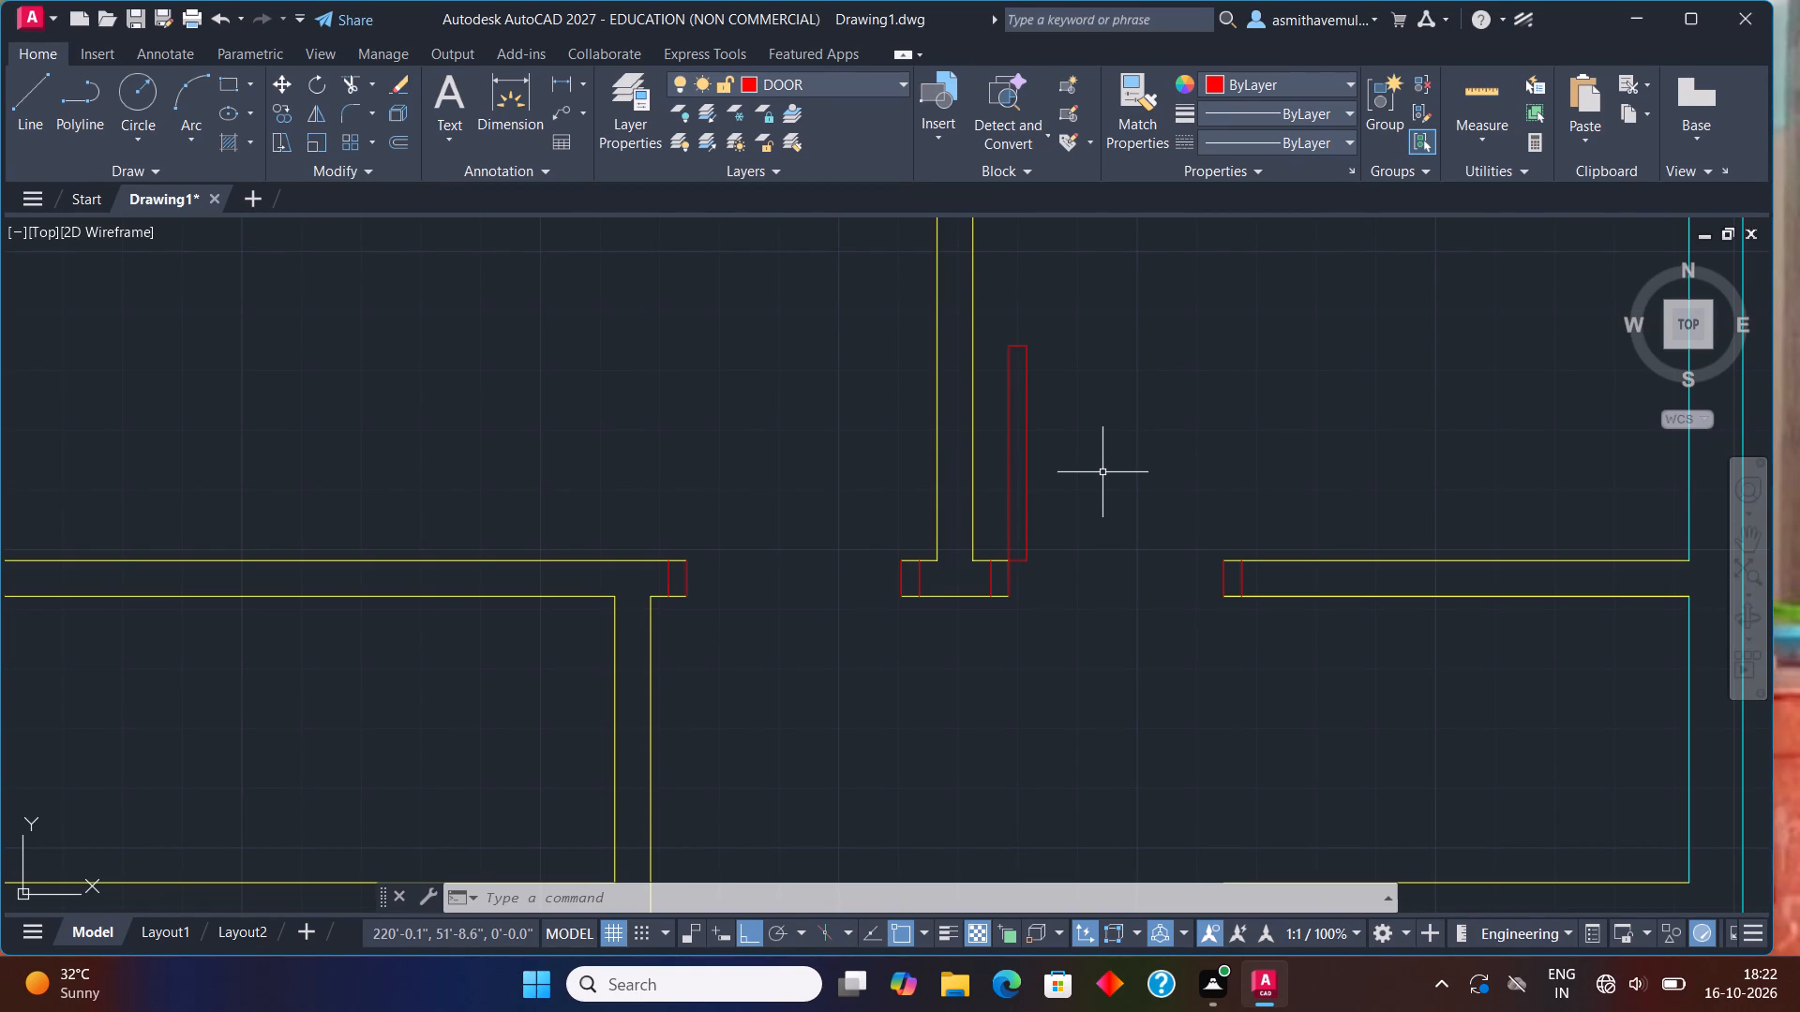
Draw the right-hand door's swing arc through the leaf's two top corners, ending at the top corner of the opening's right jamb.
type("ARC")
key("Return")
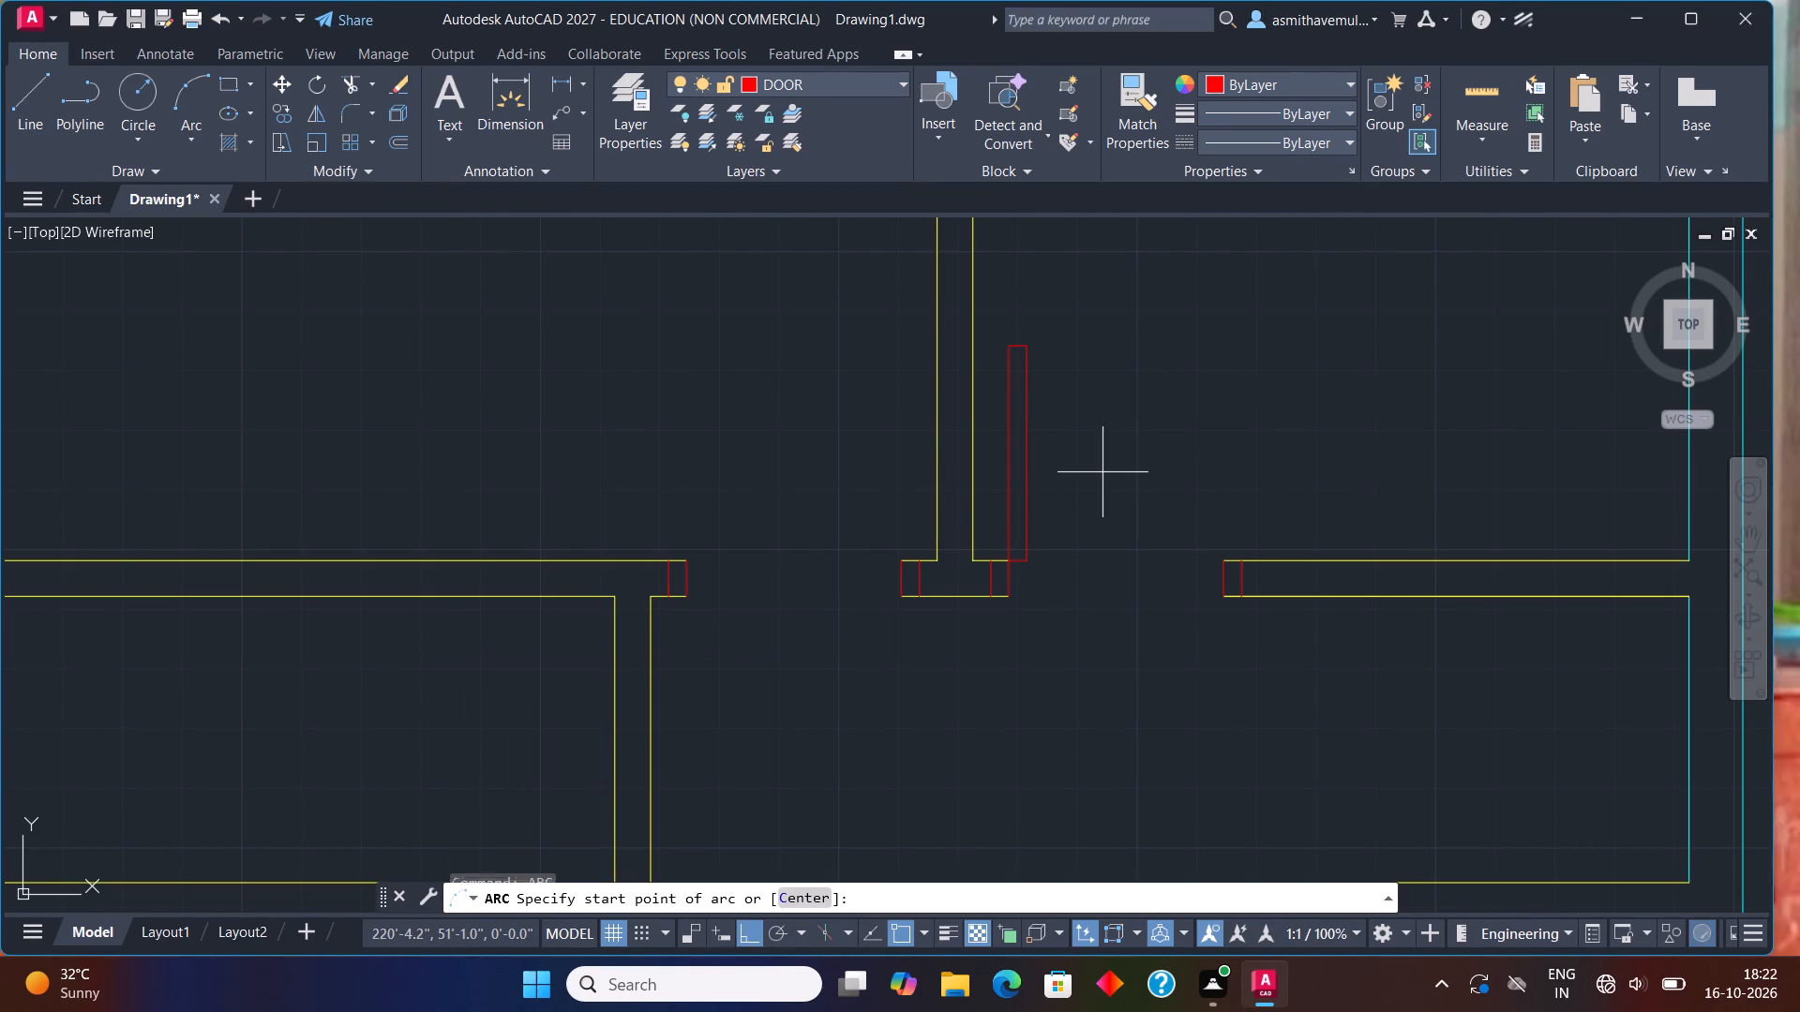
left_click(1002, 349)
left_click(1029, 349)
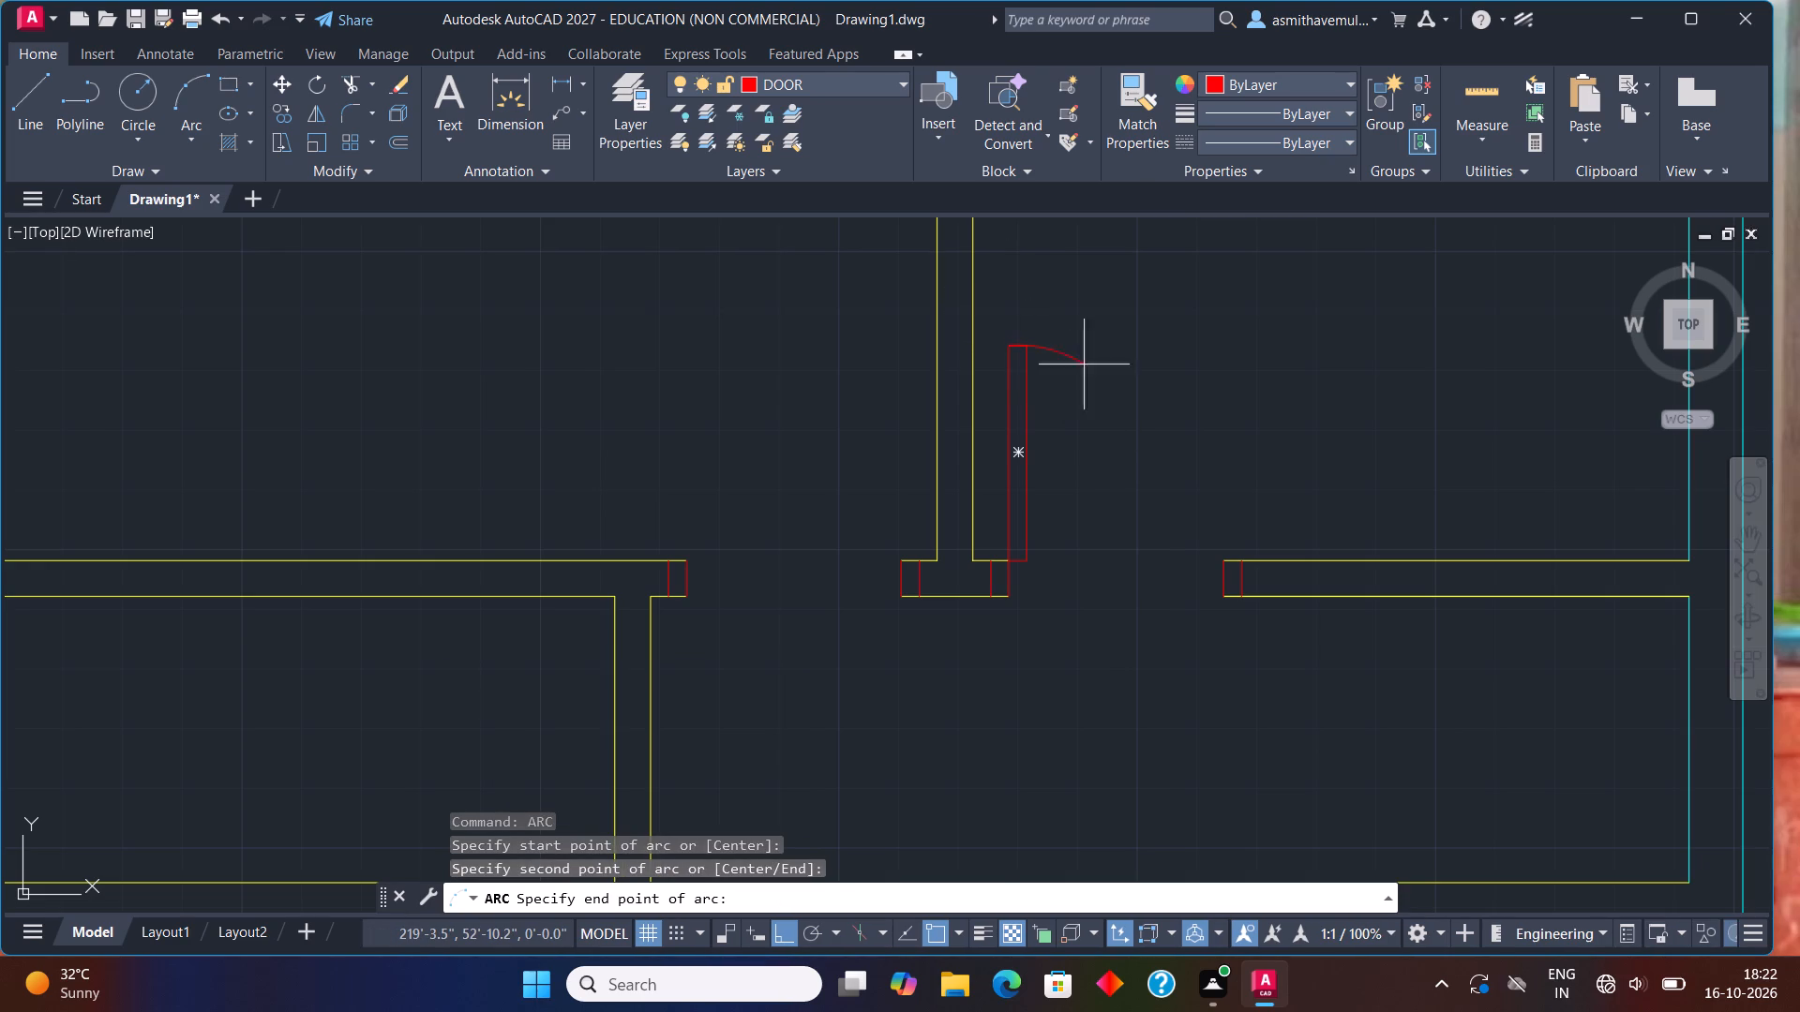
left_click(1221, 558)
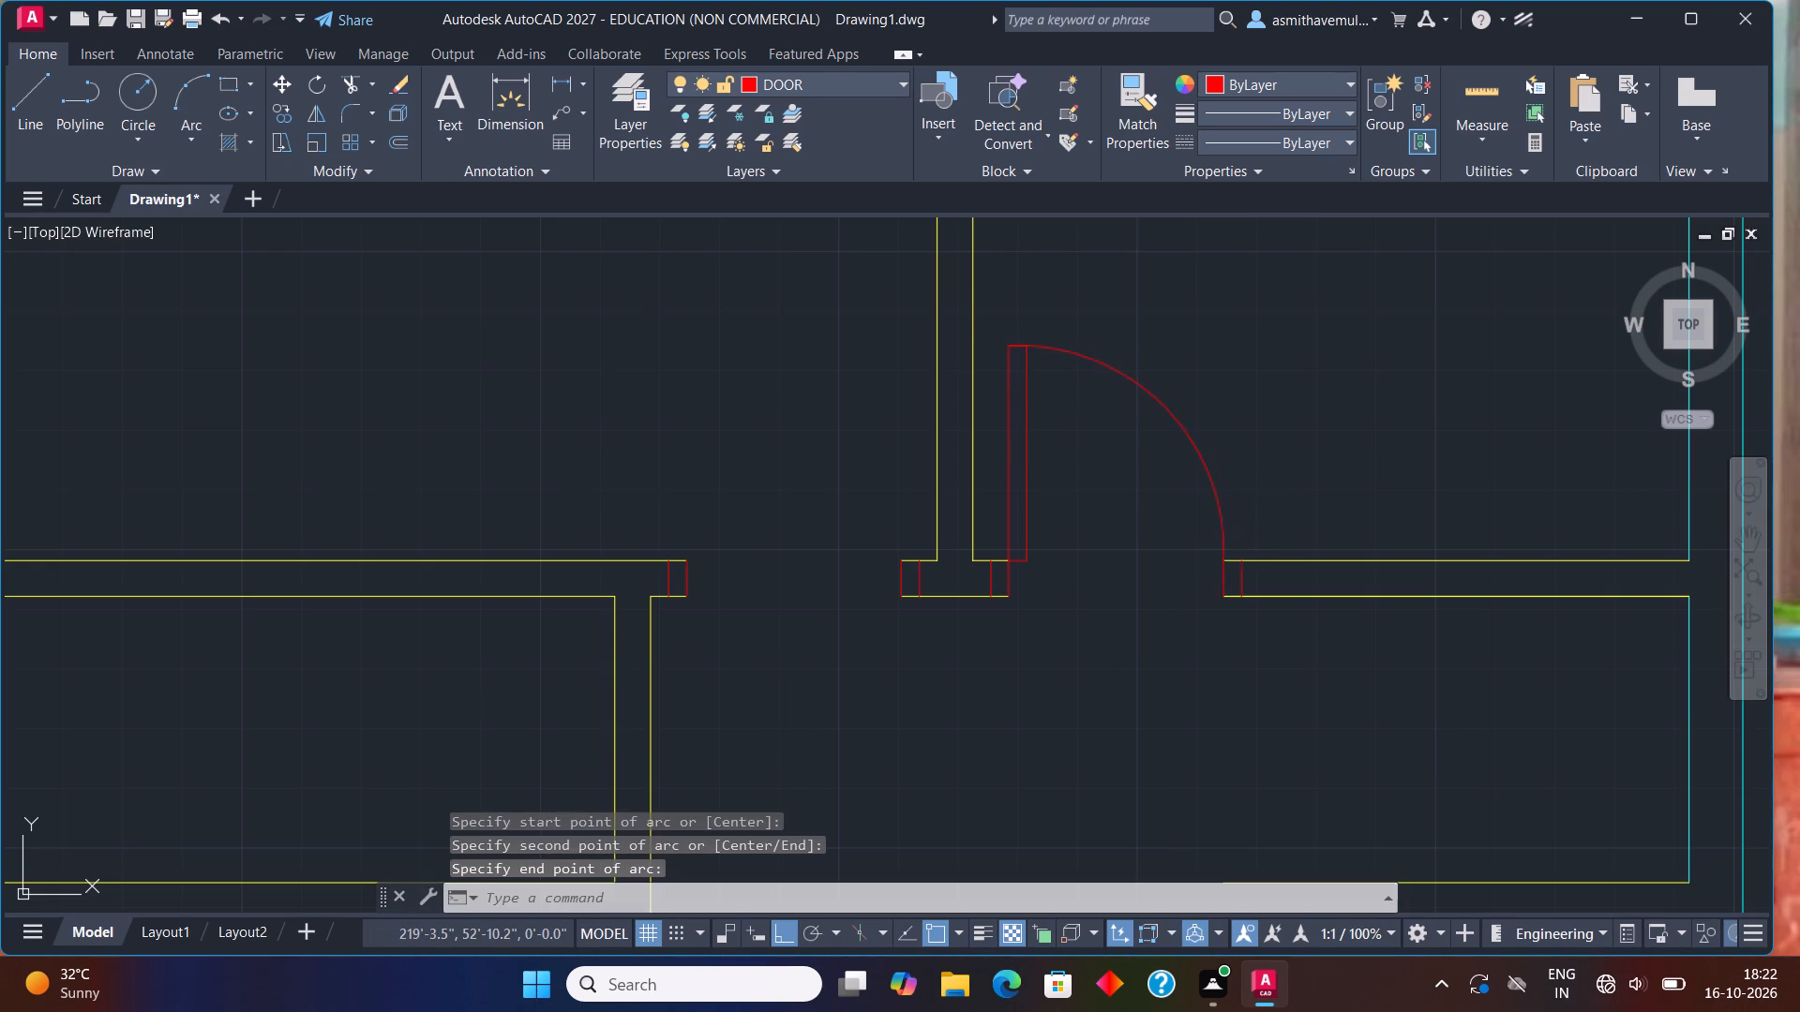
Draw a 3" by 3' door leaf rectangle upward from the top corner of the left-hand opening's right jamb.
scroll(1053, 691, "down", 1)
scroll(946, 689, "up", 1)
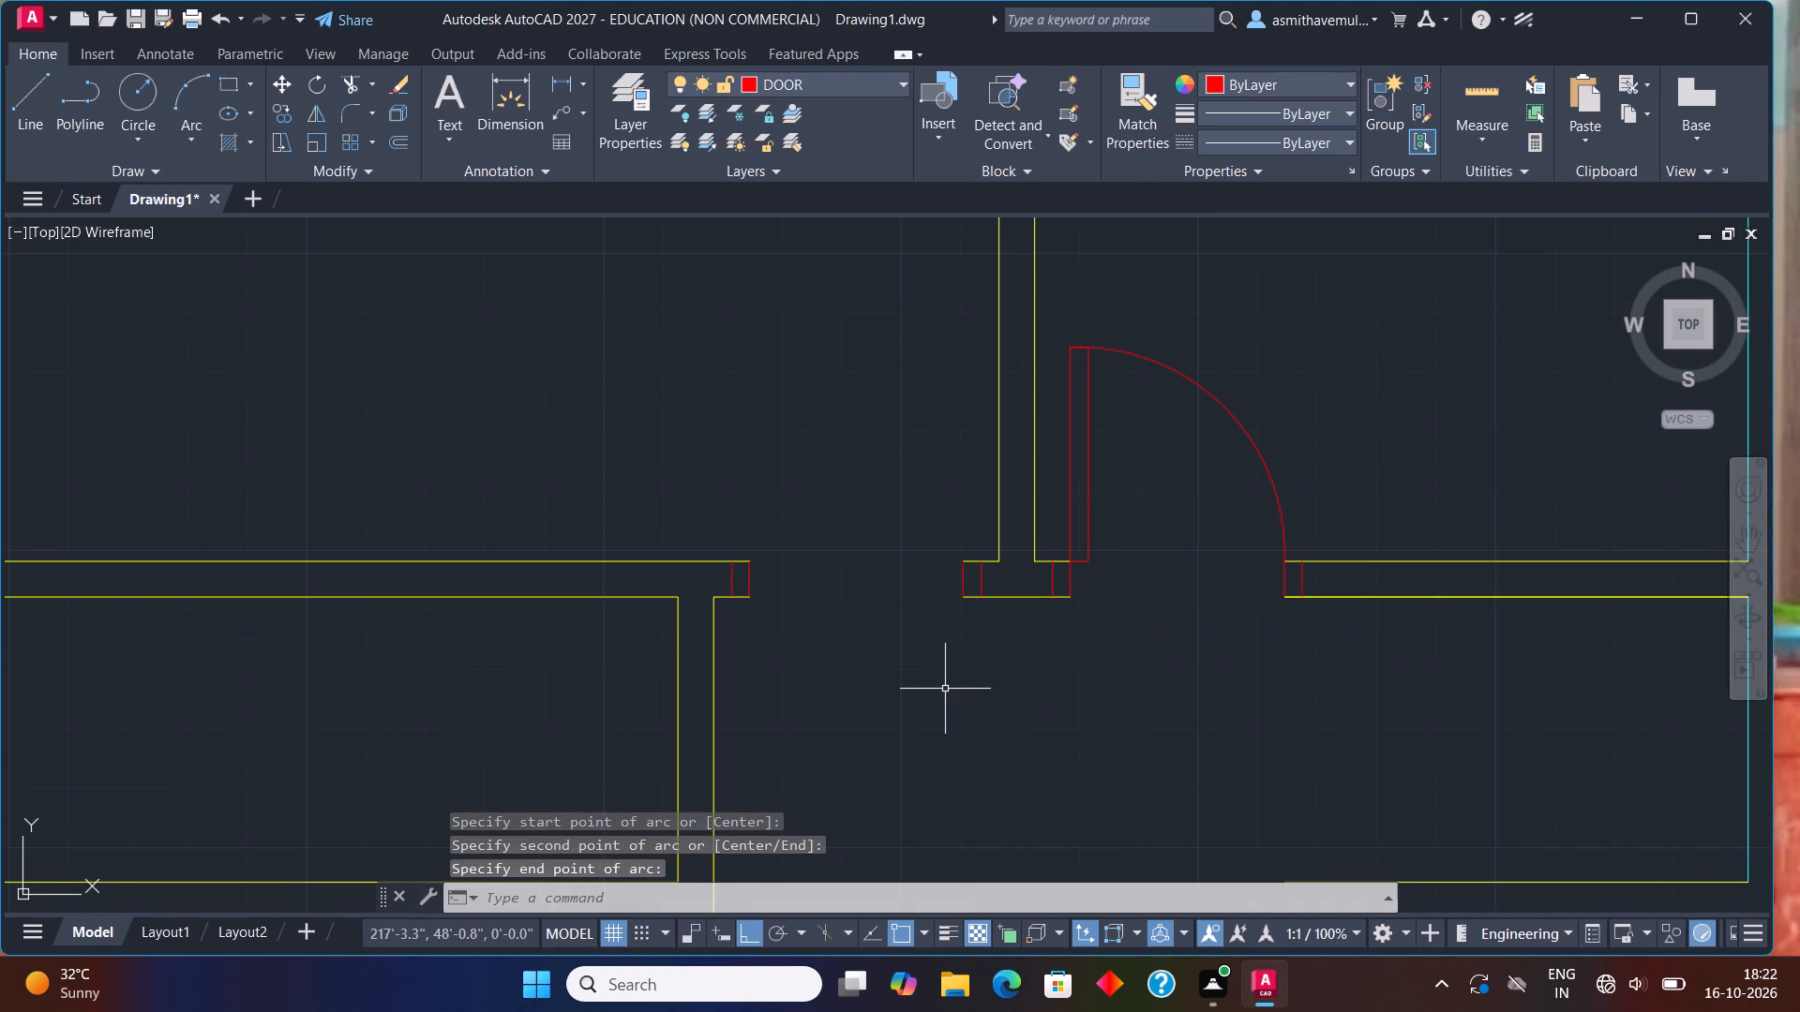
type("REC")
key("Return")
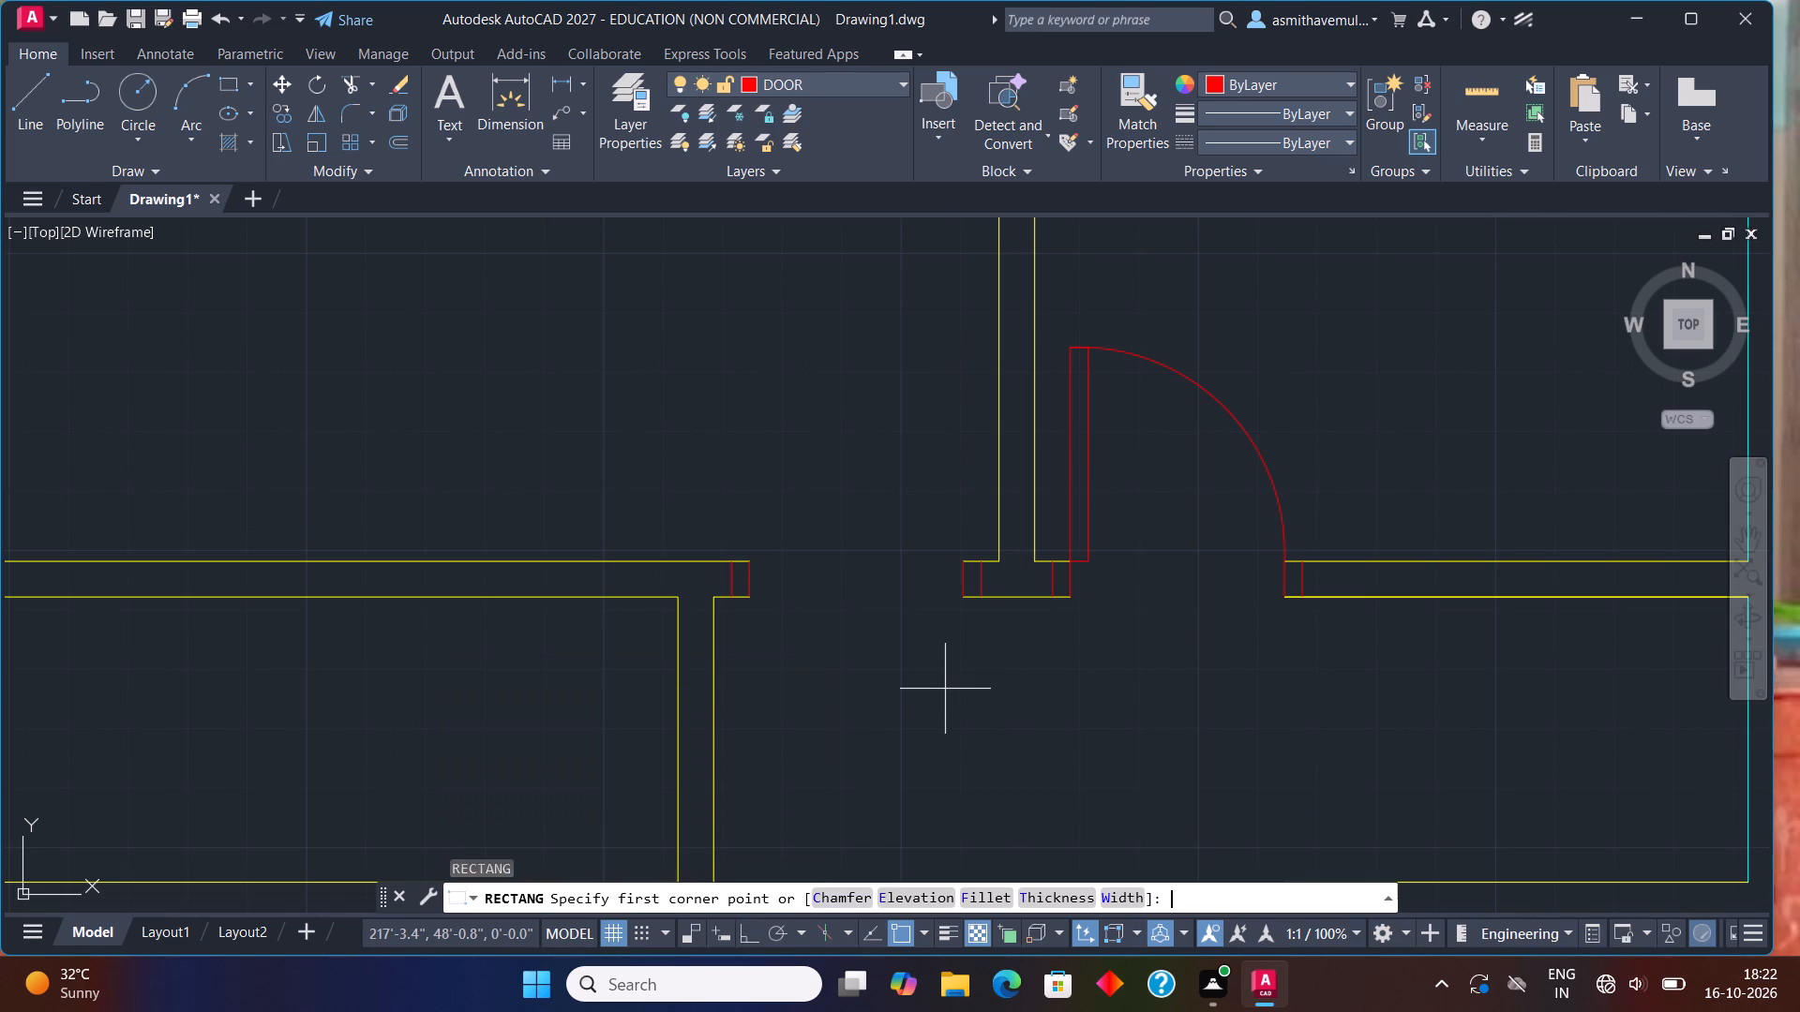
left_click(964, 563)
key("d")
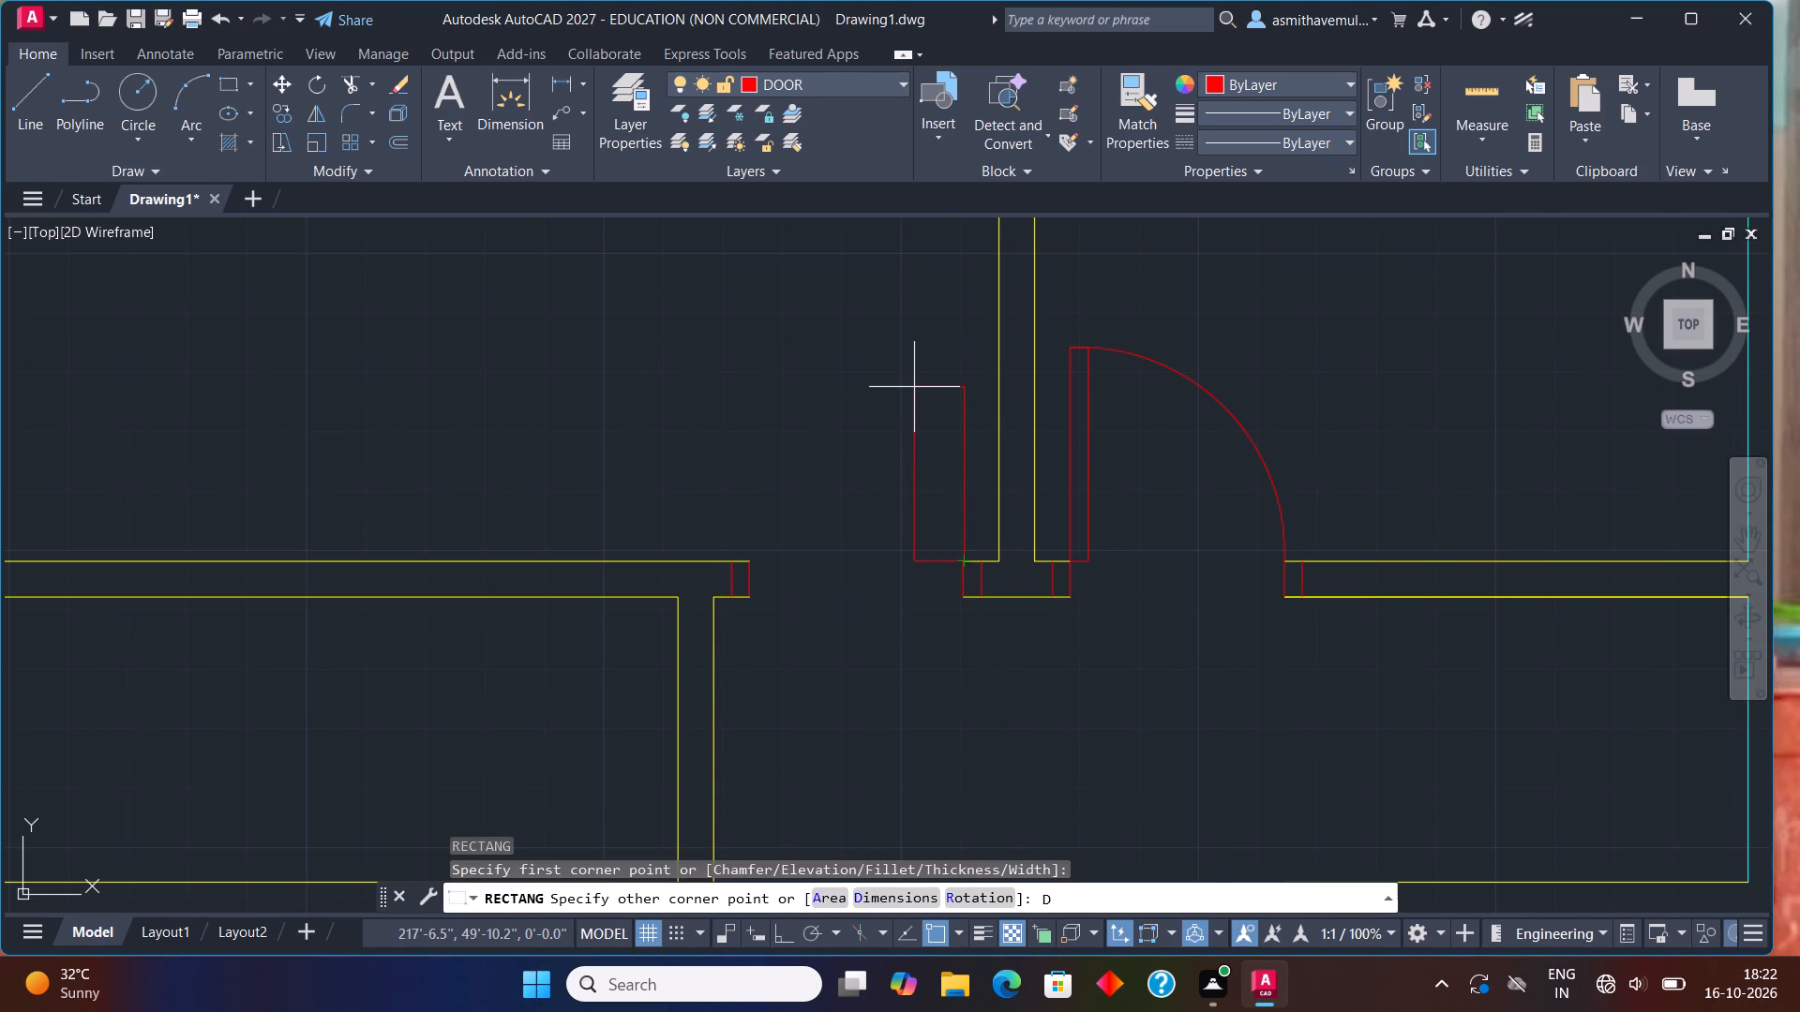
key("Return")
key("3")
key("shift+quotedbl")
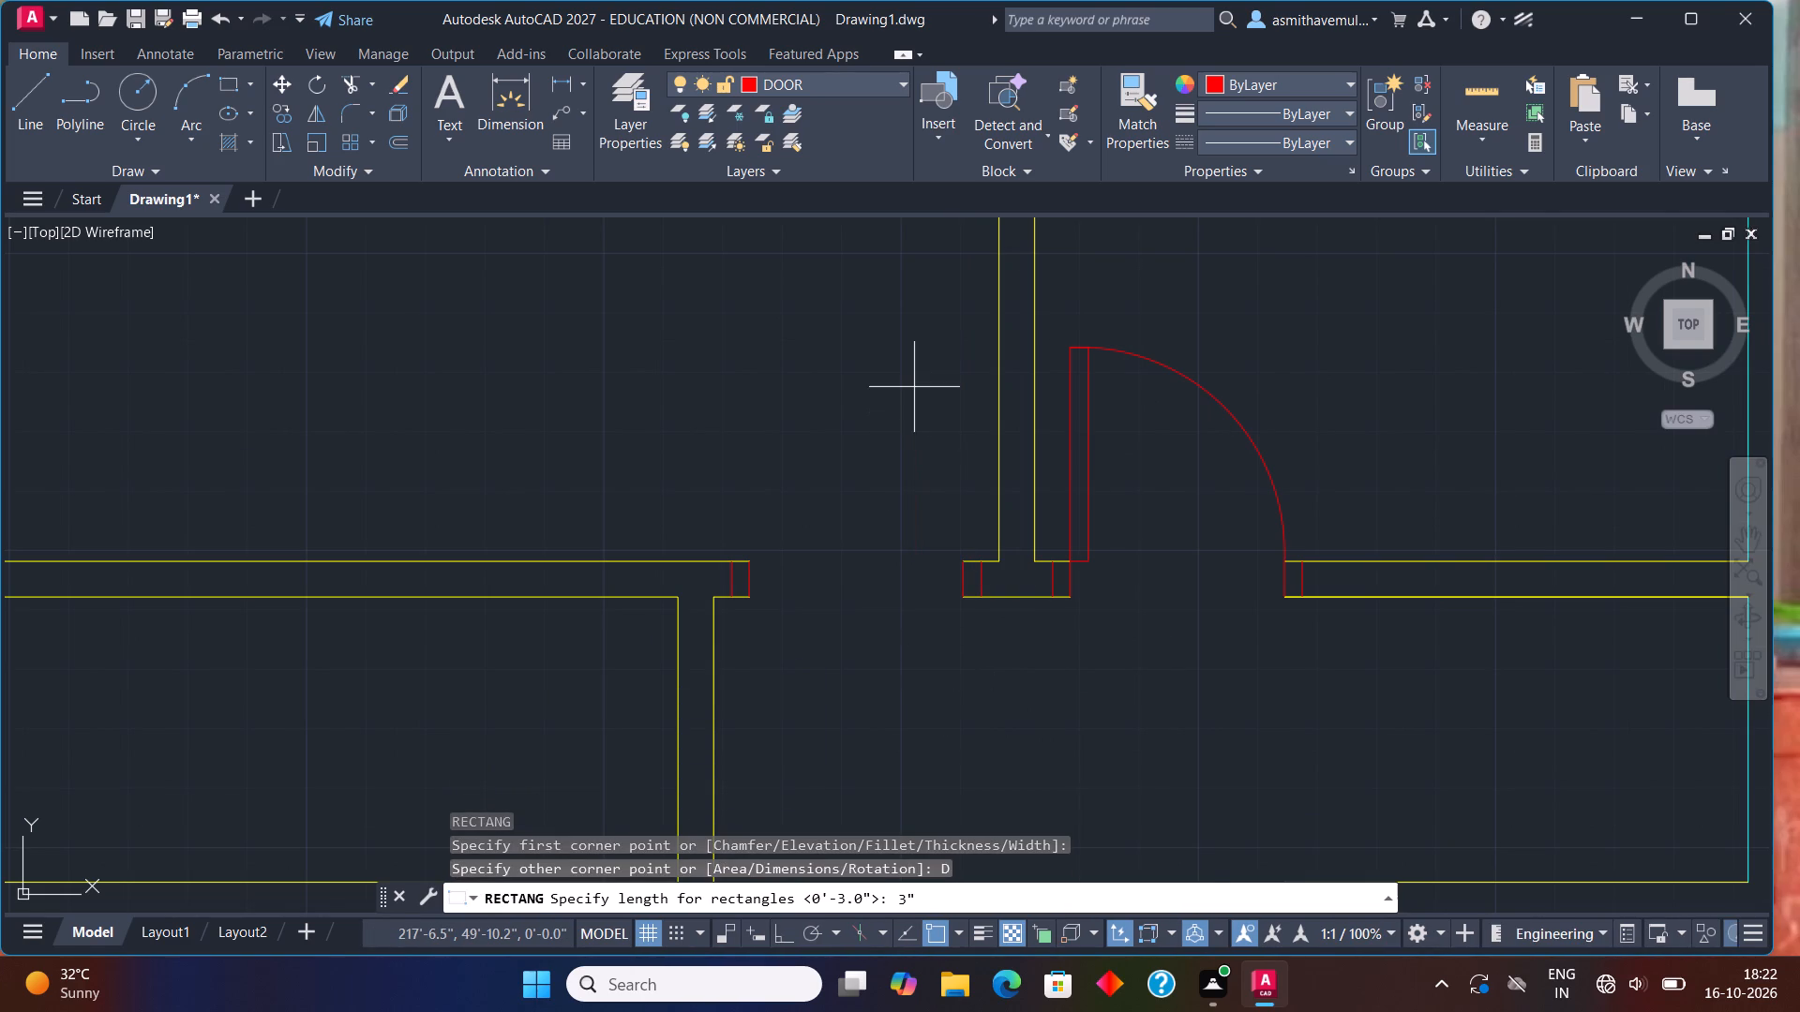
key("Return")
type("3'")
key("Return")
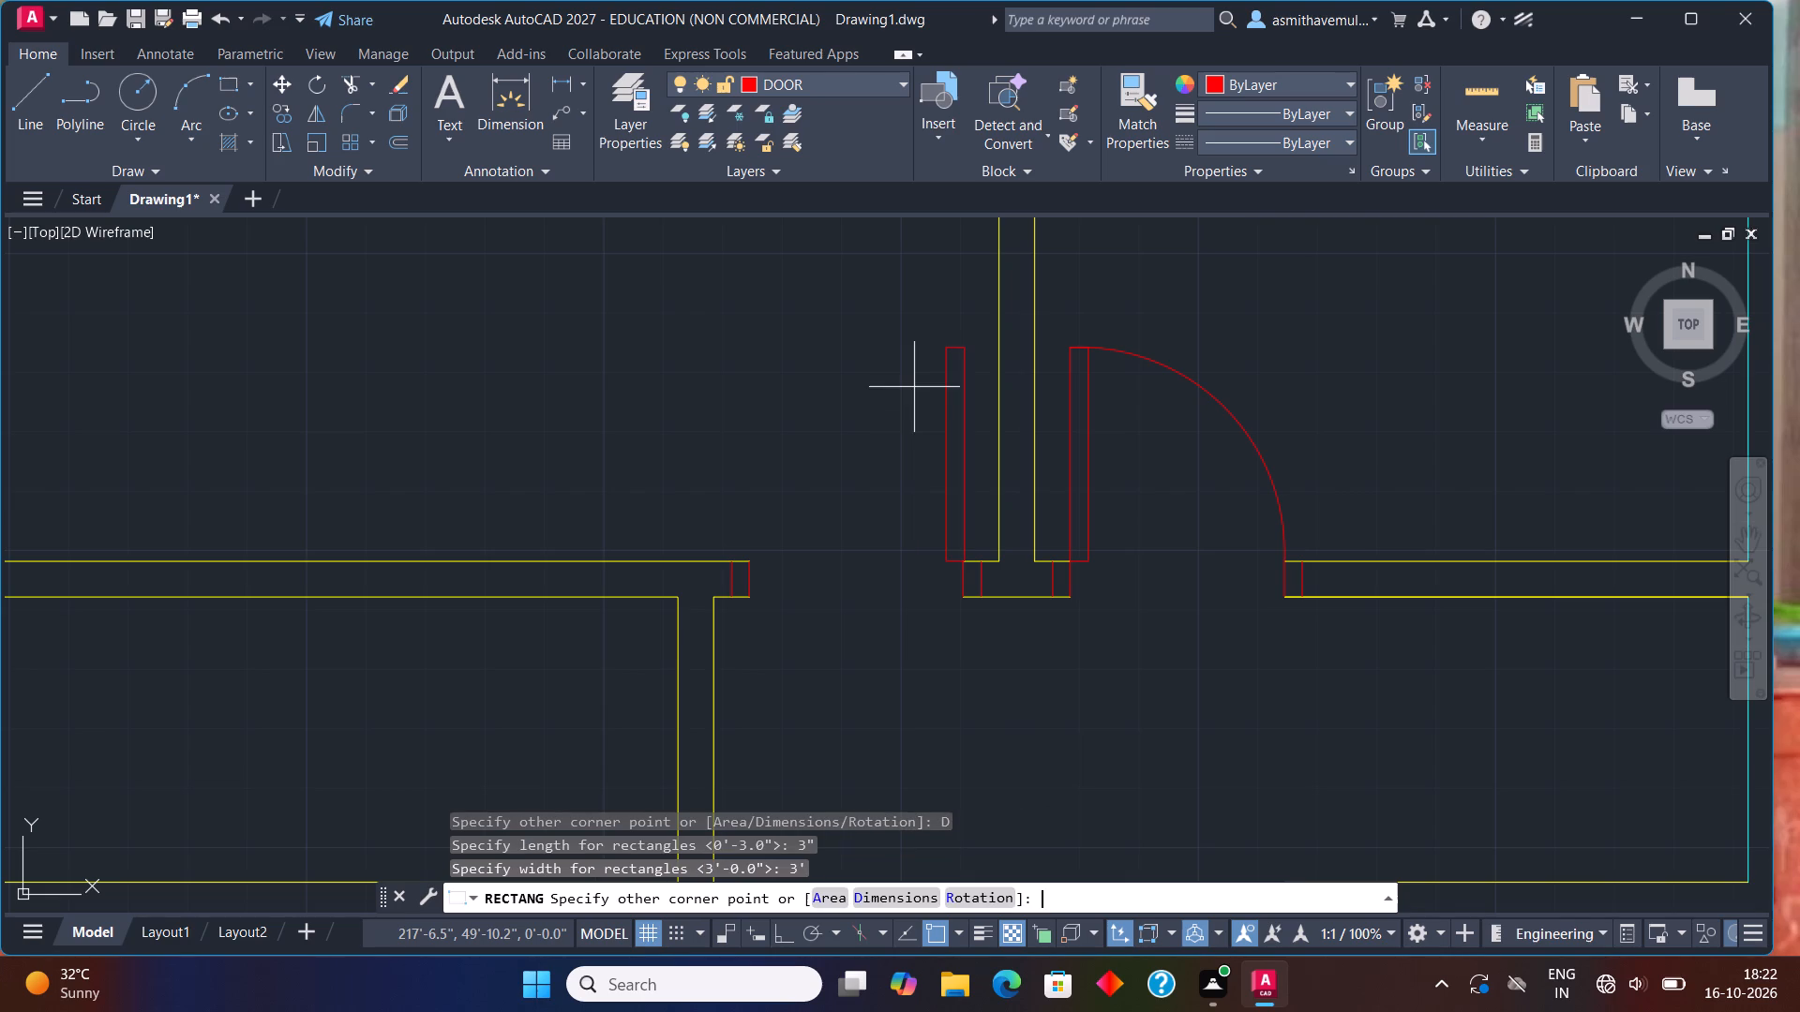
left_click(914, 387)
left_click(894, 448)
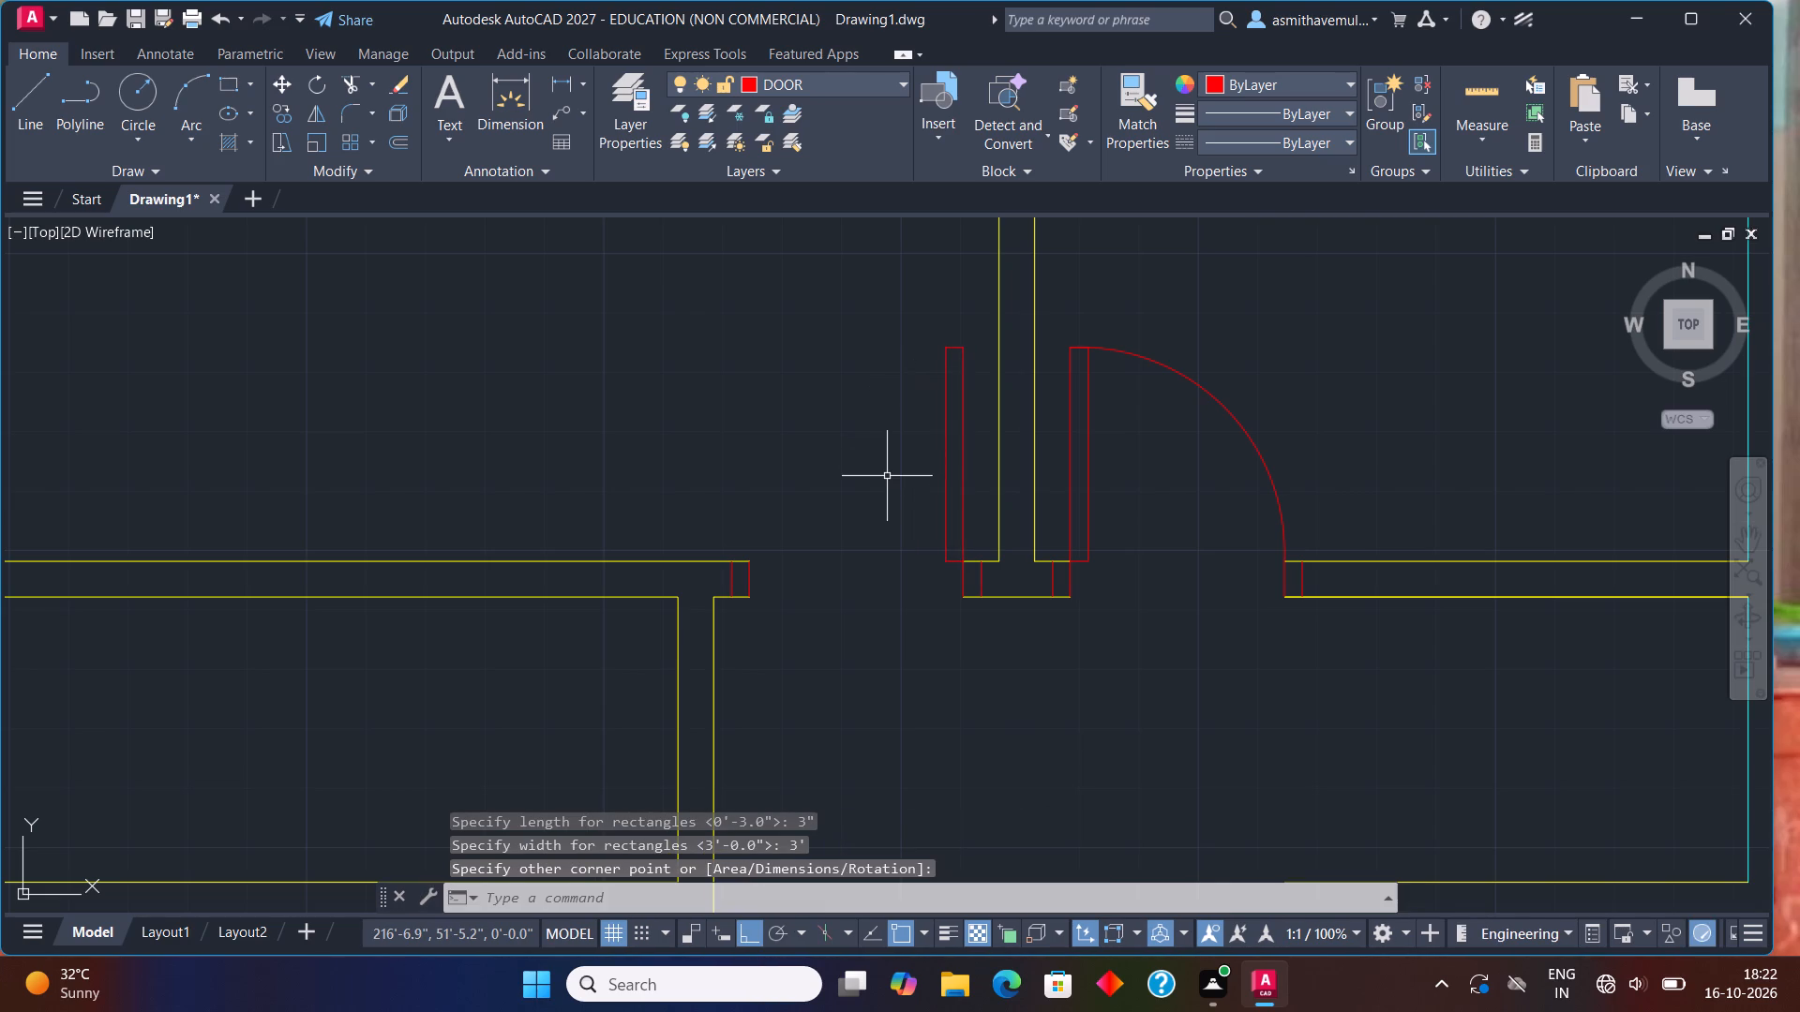
Draw the left-hand door's swing arc through the leaf's two top corners, ending at the top corner of the opening's left jamb.
key("a")
key("r")
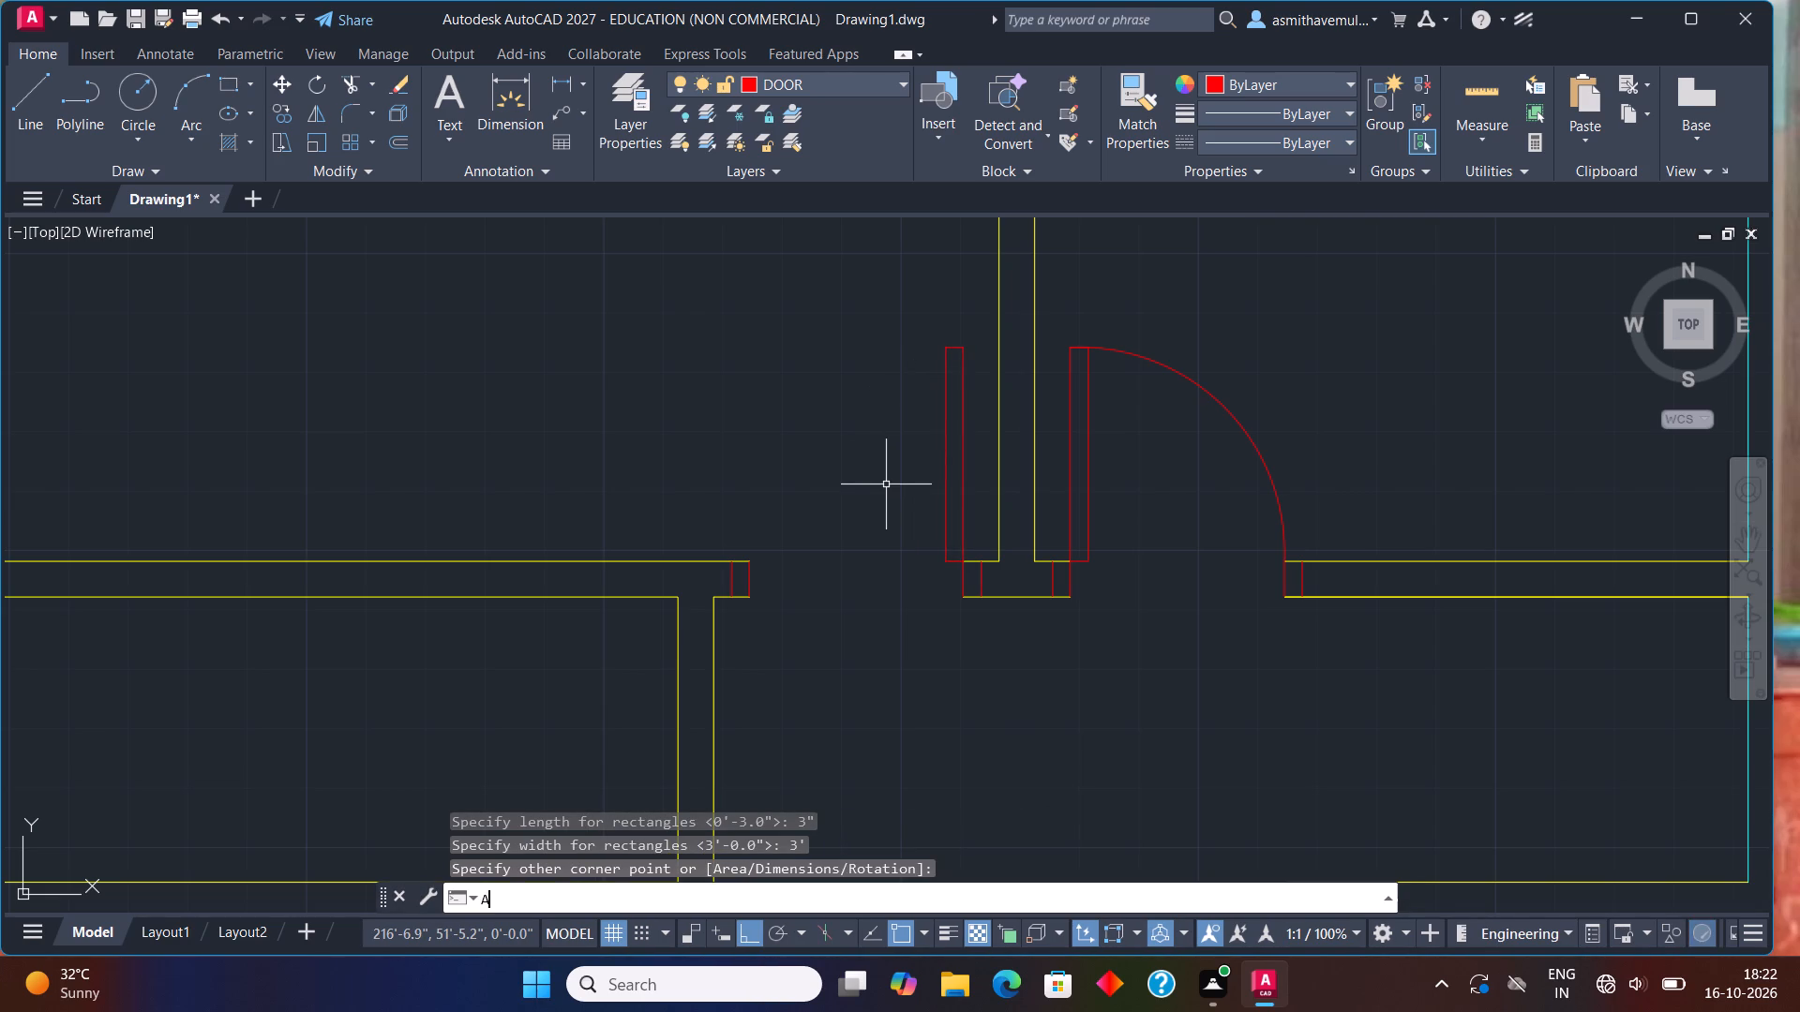
key("c")
key("Return")
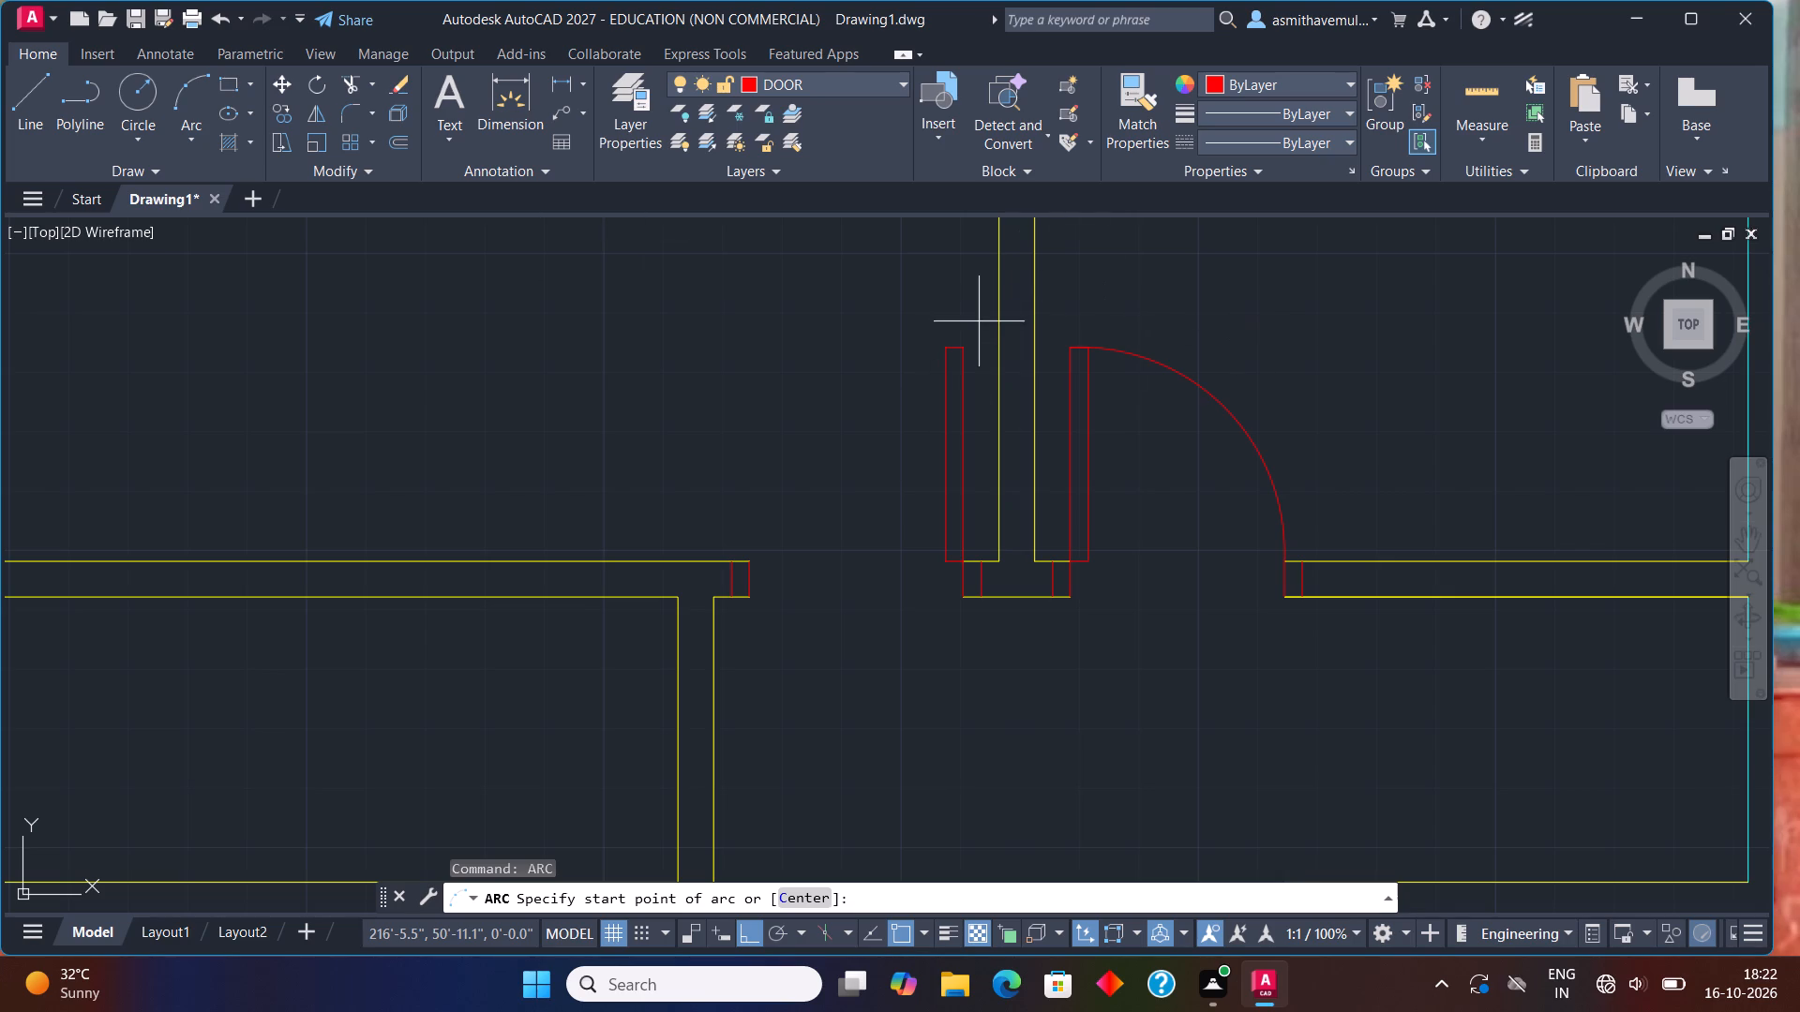
left_click(962, 341)
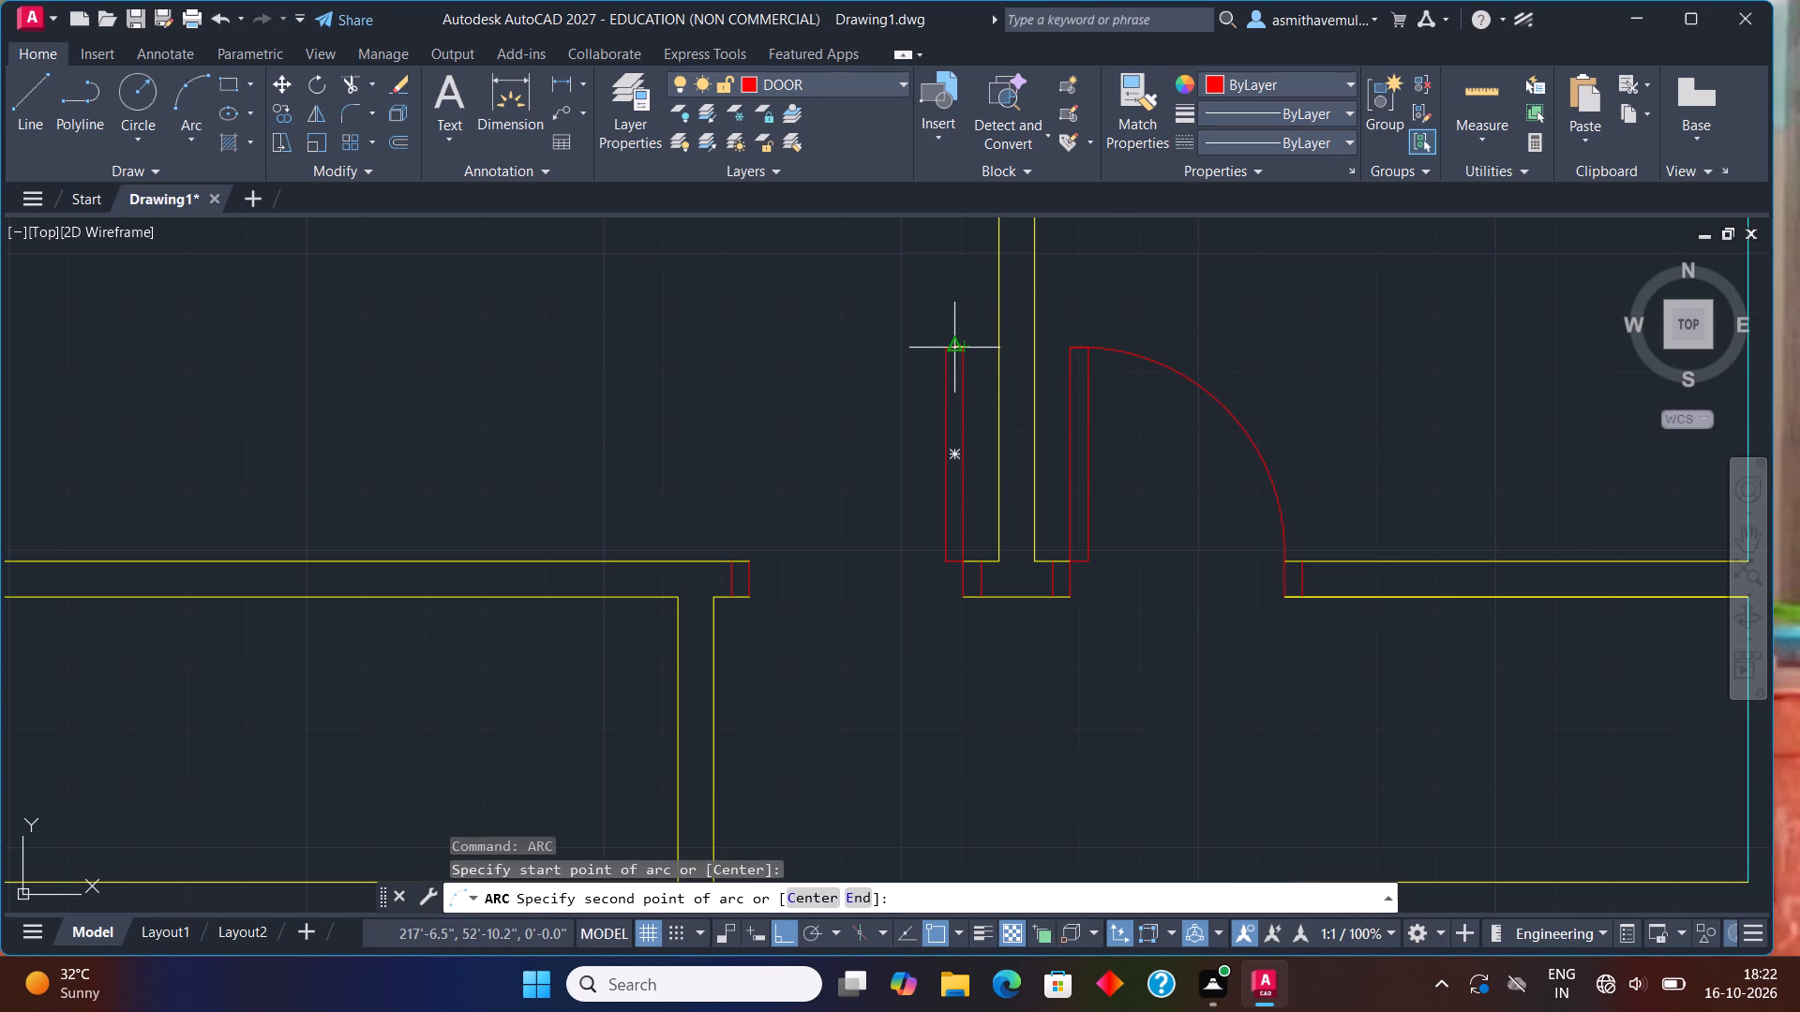
left_click(941, 342)
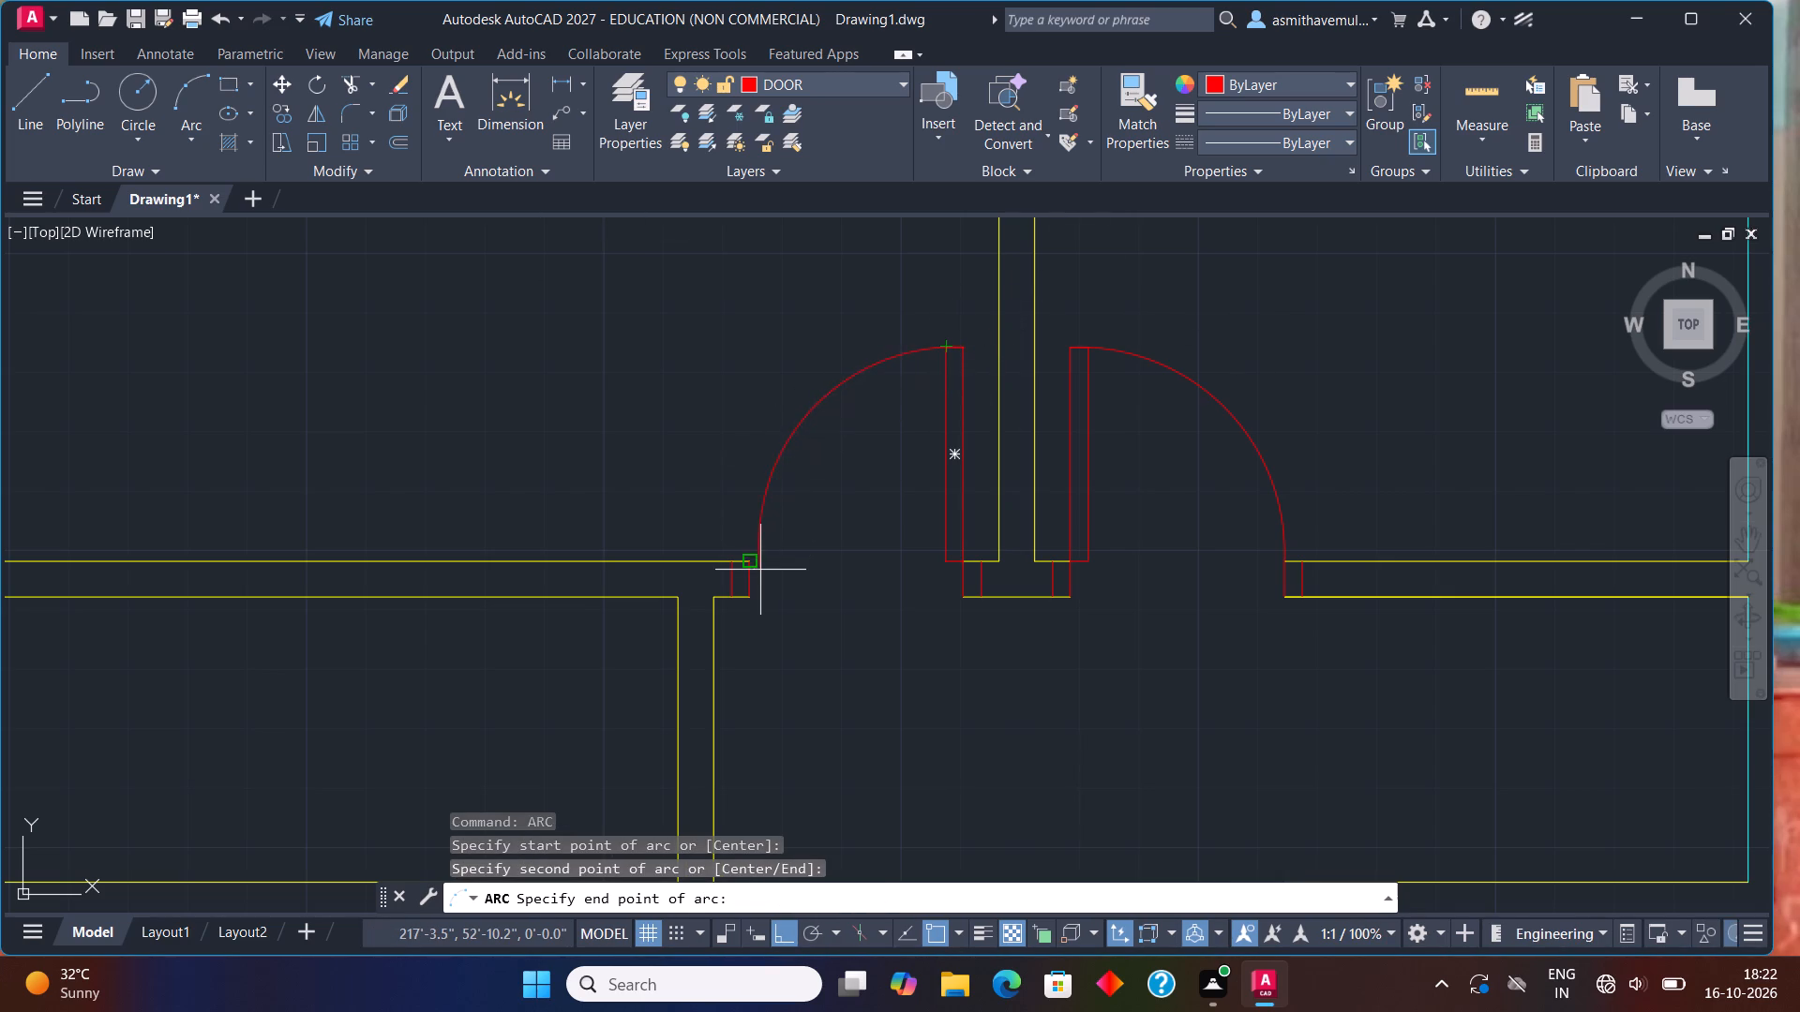
left_click(745, 561)
Make INNER WALL the current layer.
scroll(797, 623, "down", 1)
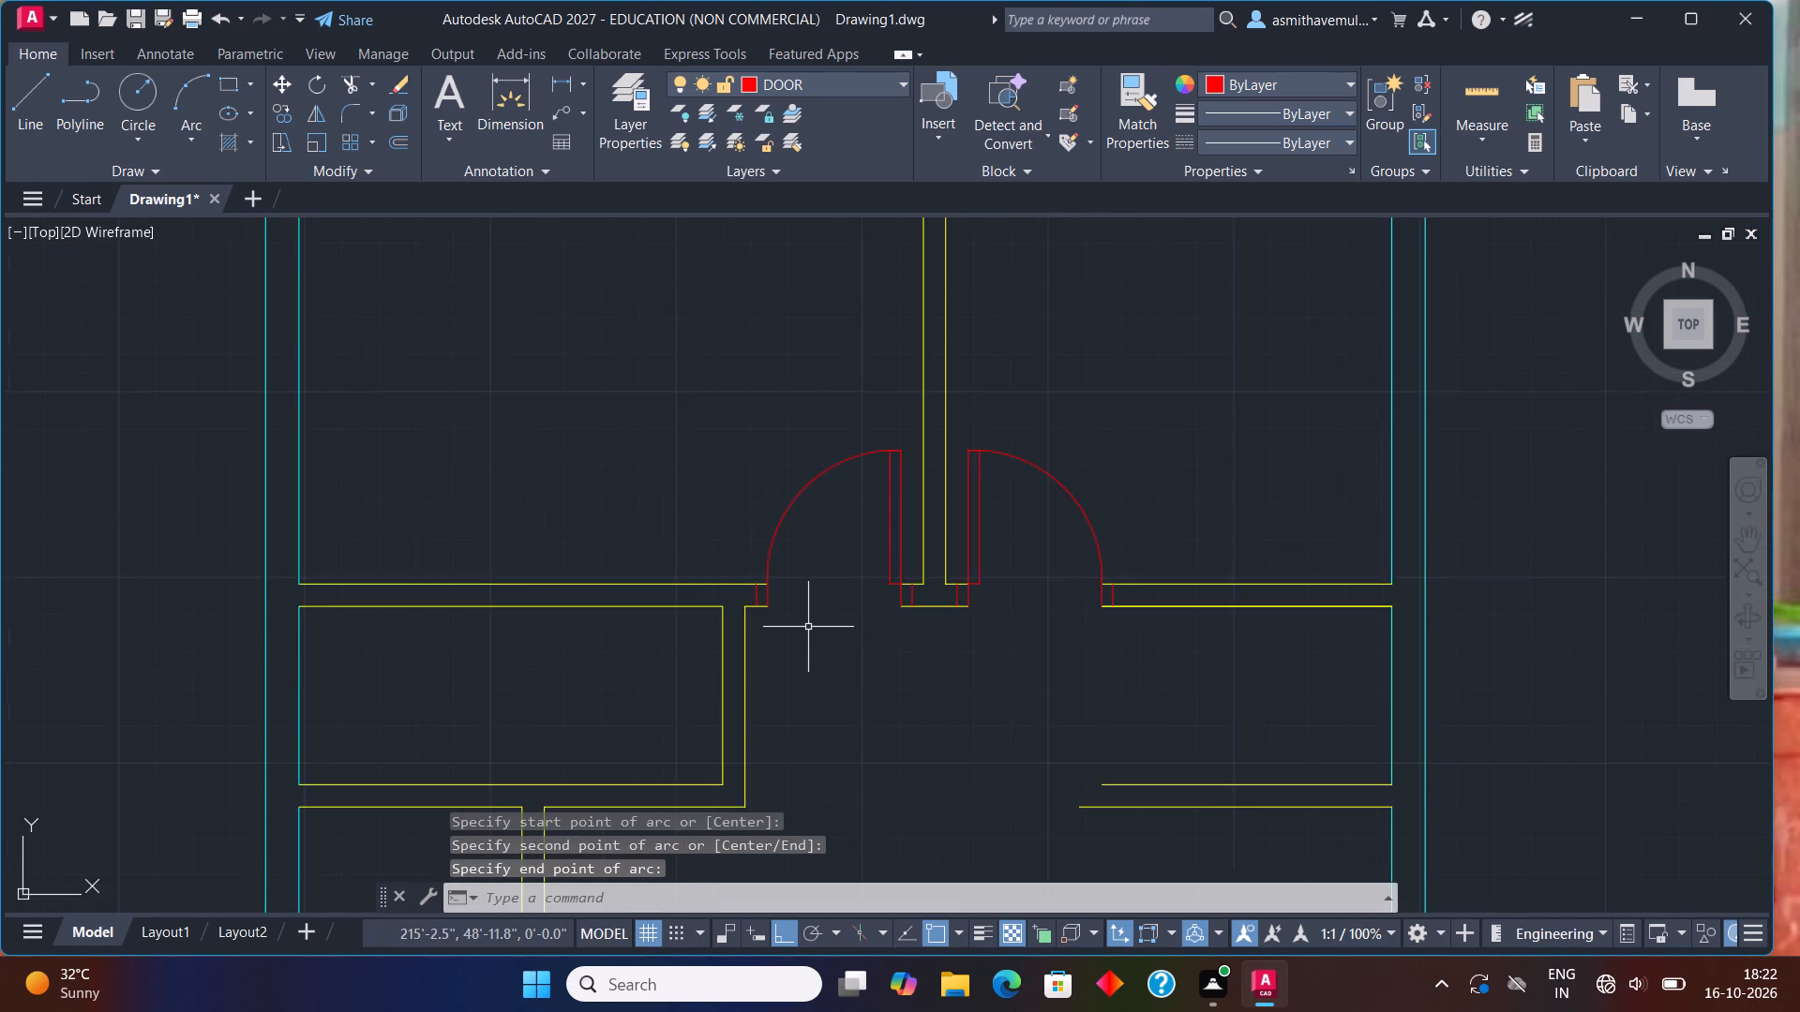
scroll(809, 627, "down", 1)
middle_click_drag(844, 673, 849, 544)
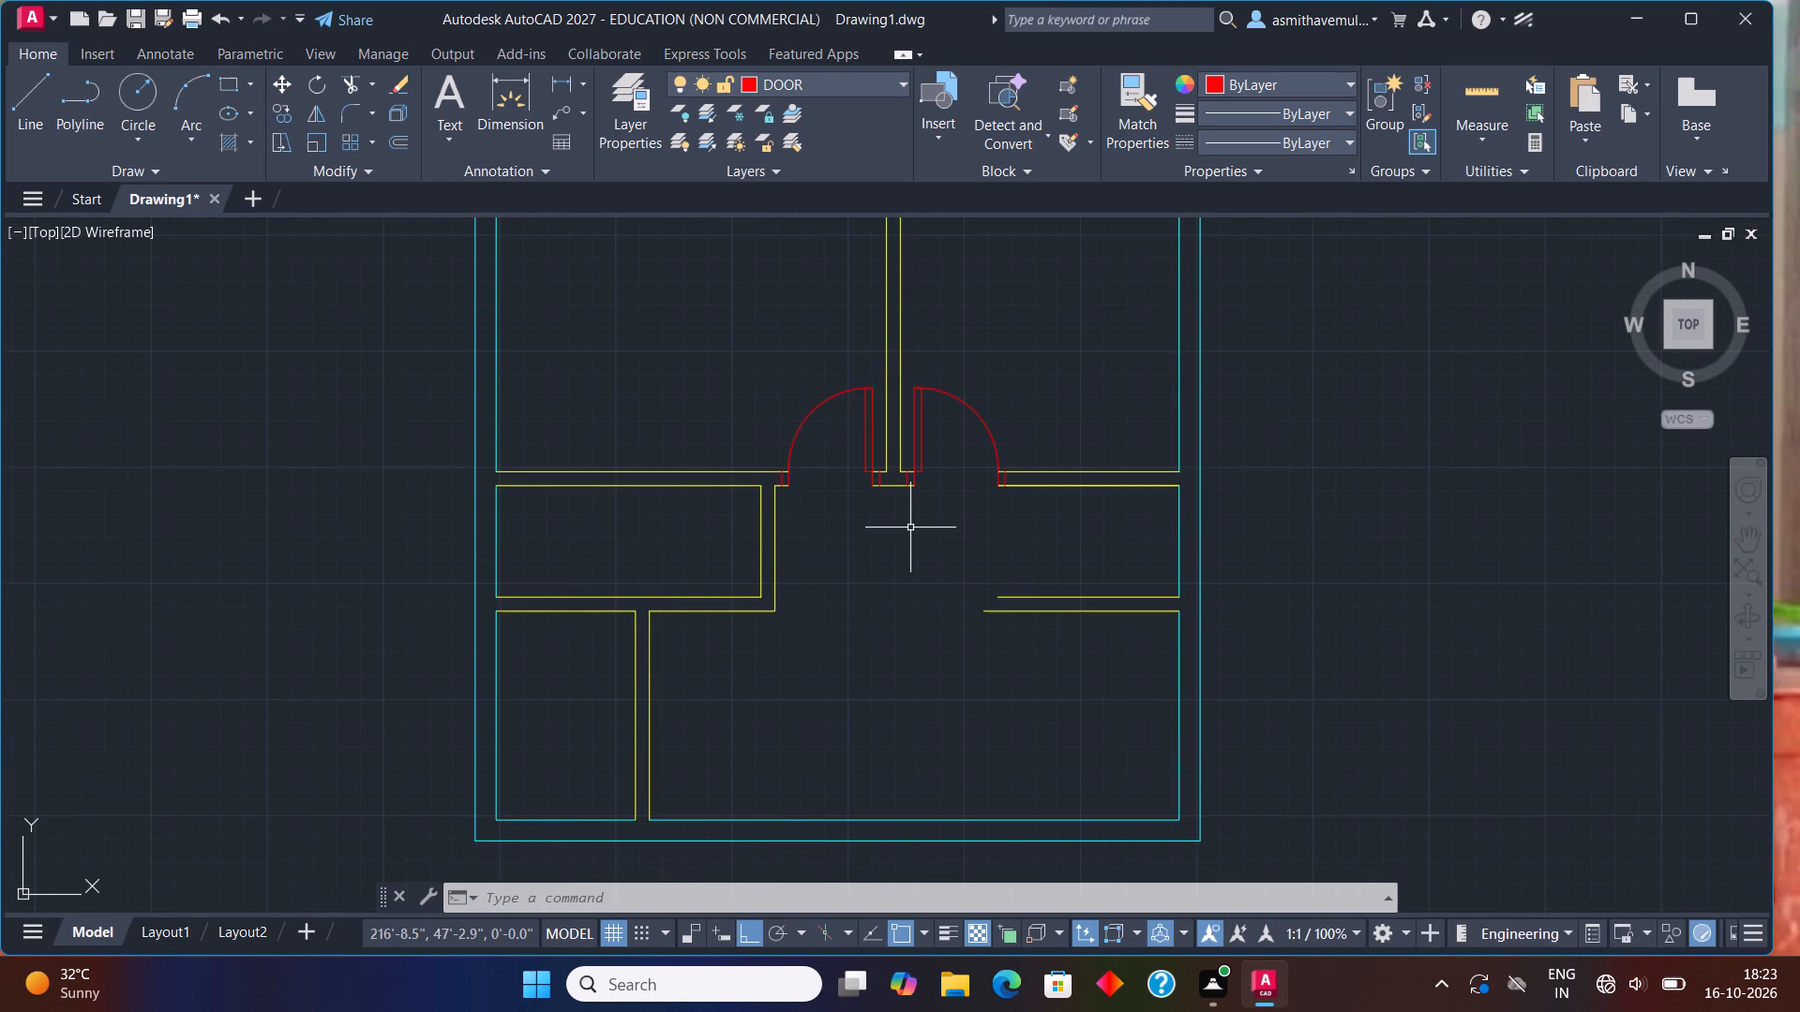
left_click(862, 77)
left_click(842, 195)
Measure horizontally from the right outer wall's inner face to the far side of the right-hand door's right jamb.
scroll(1013, 564, "up", 1)
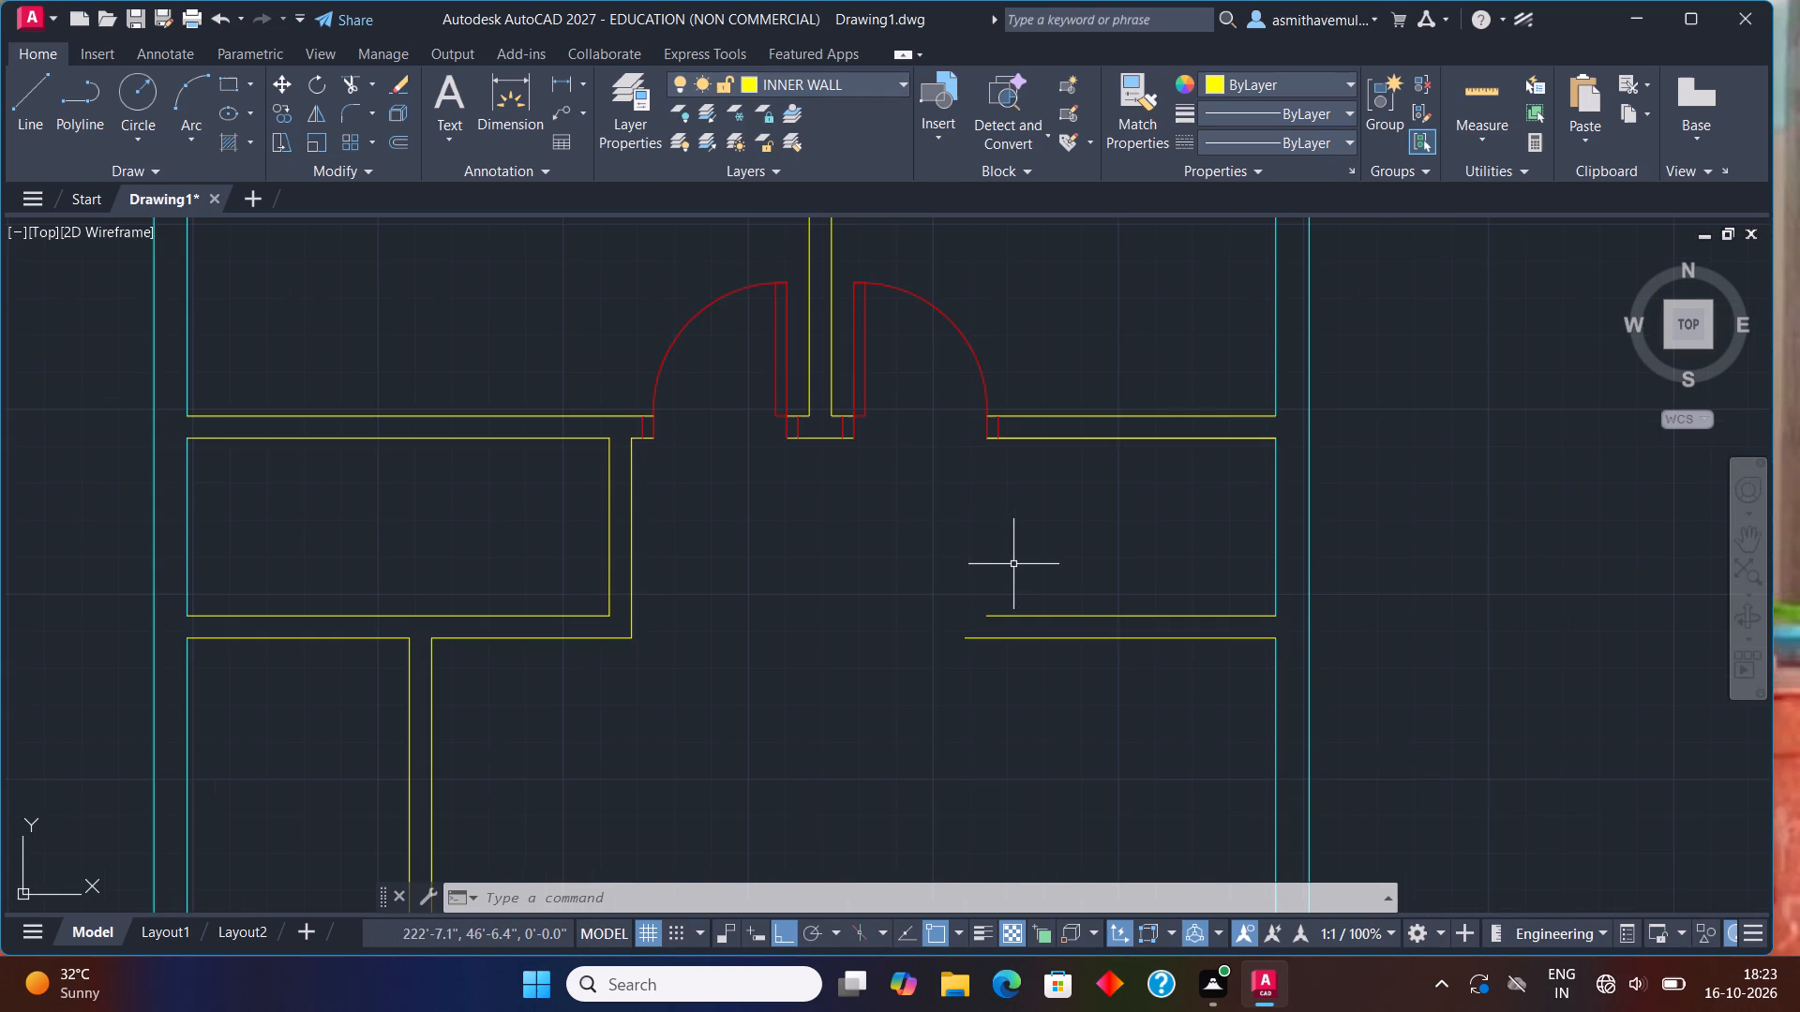
type("D;I")
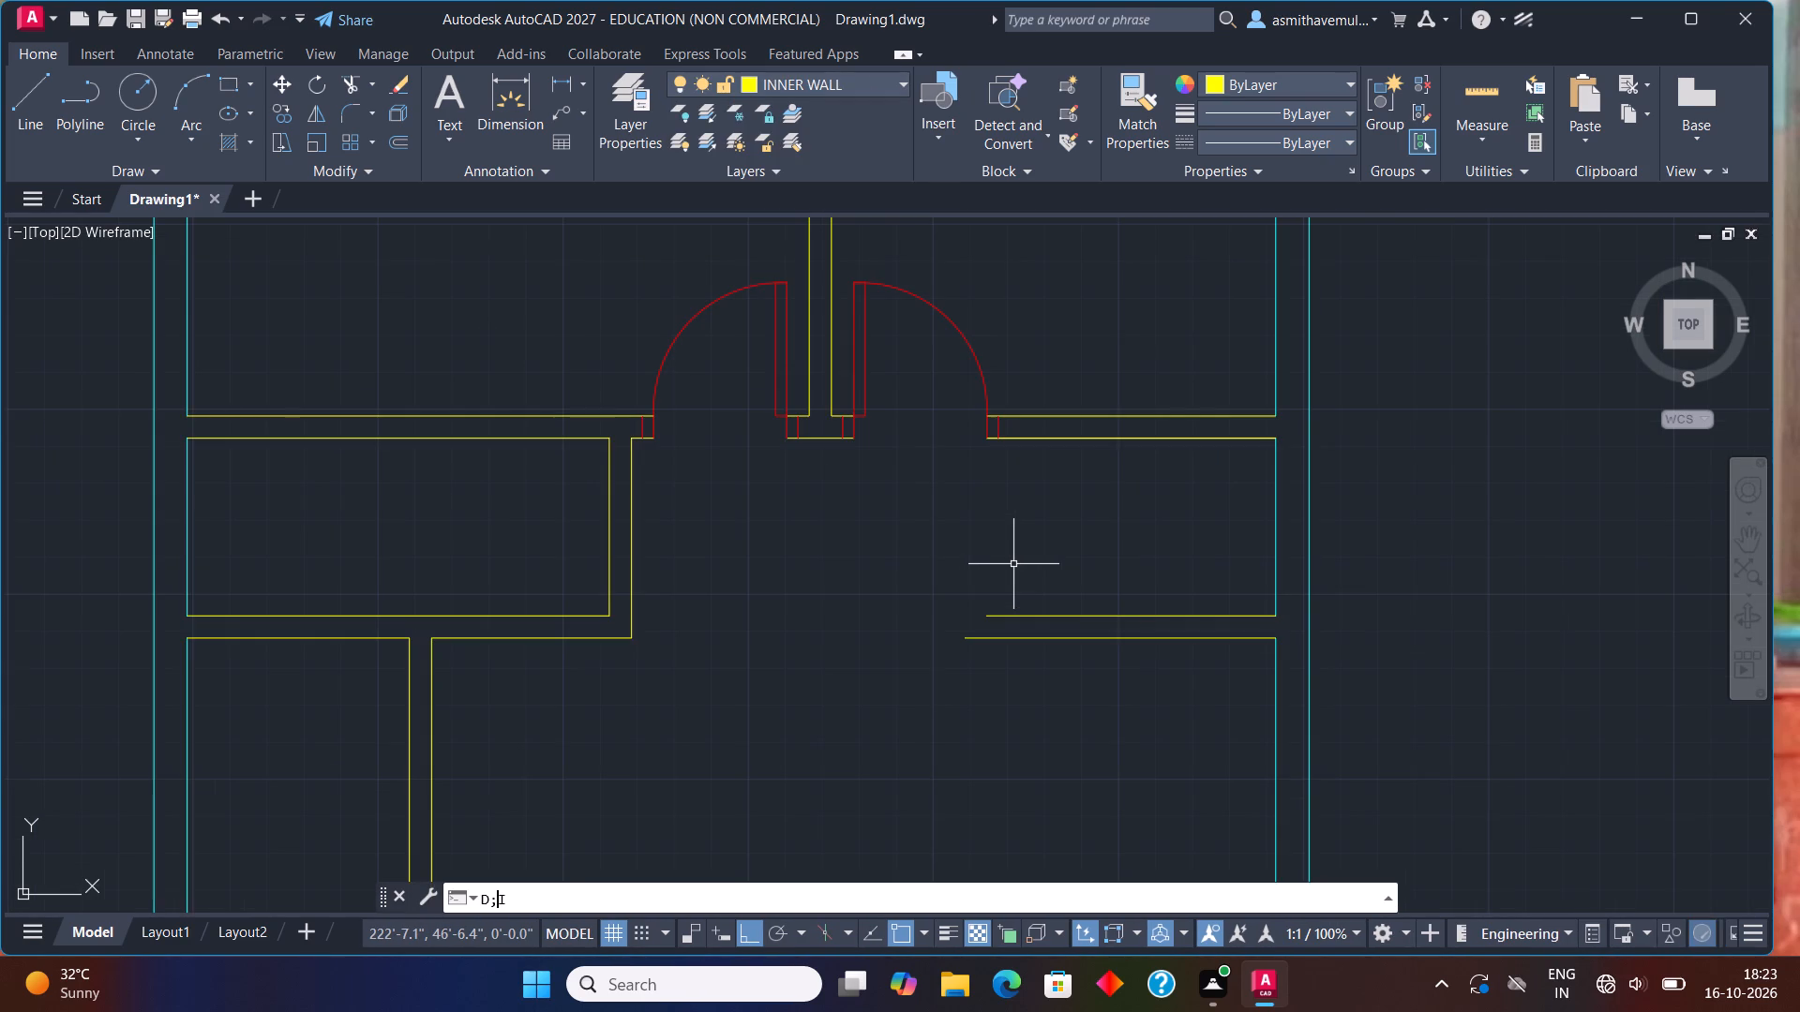
key("BackSpace")
key("BackSpace")
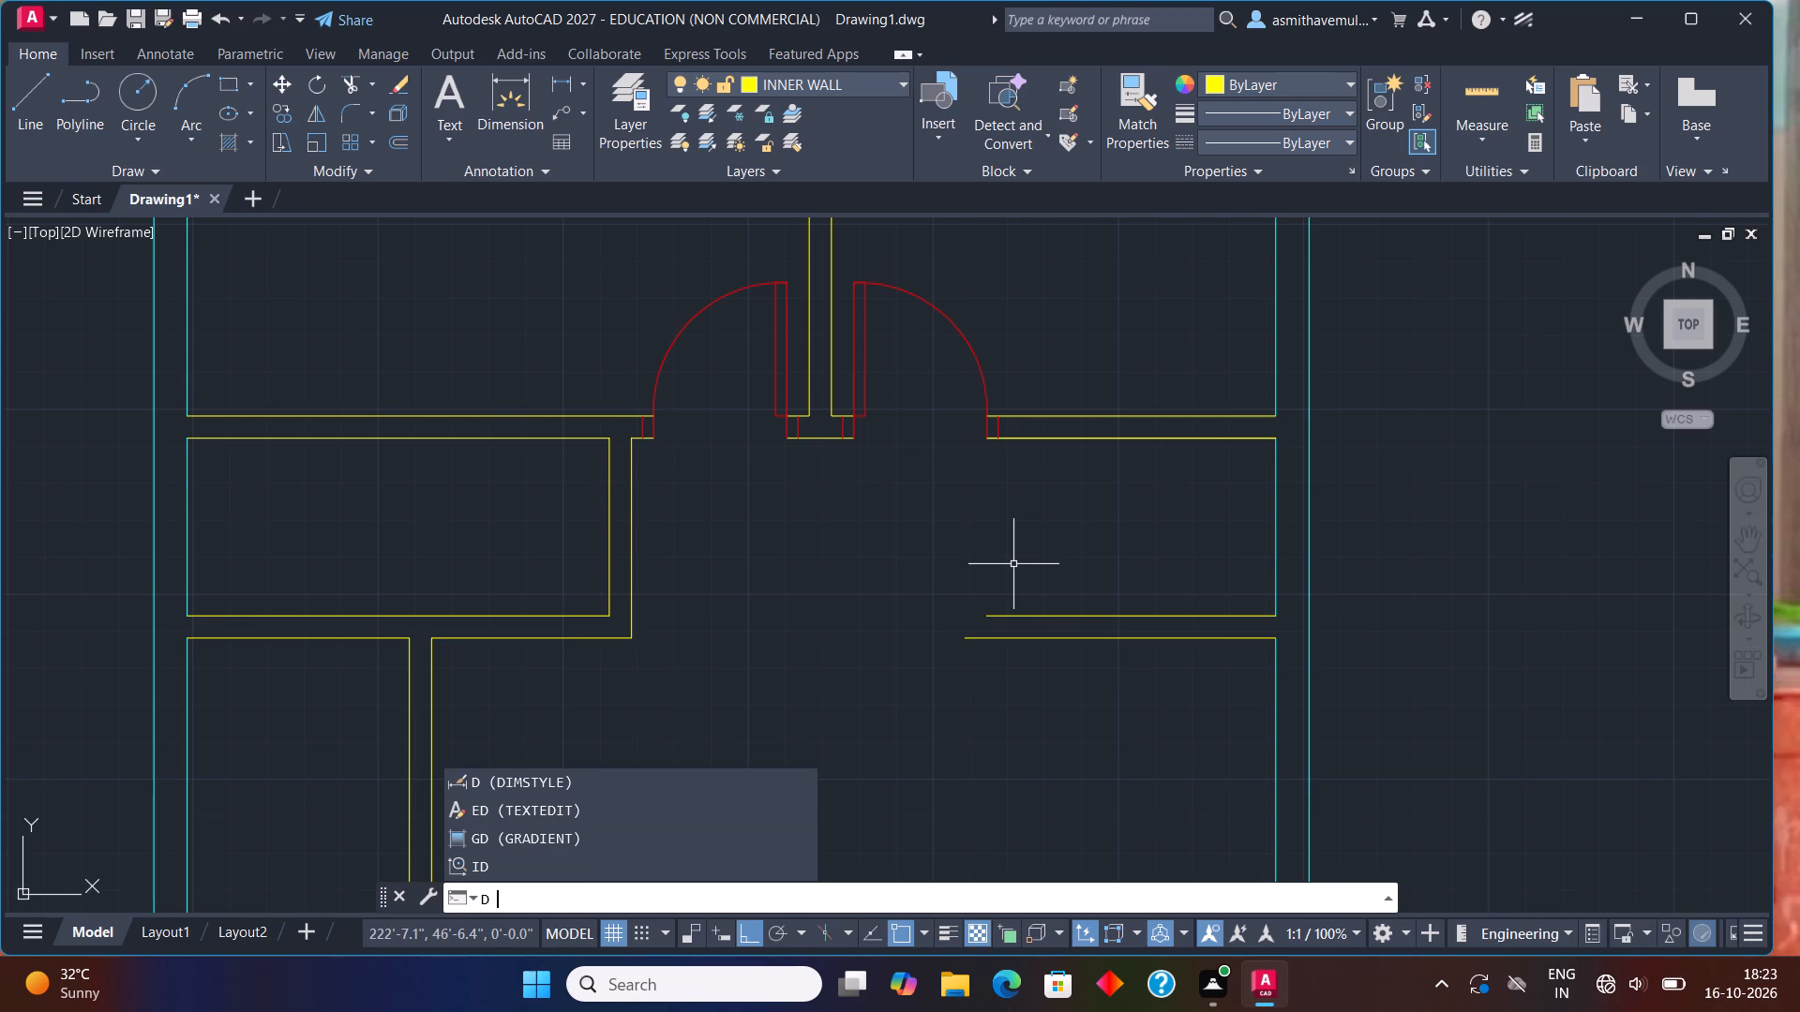
key("l")
key("i")
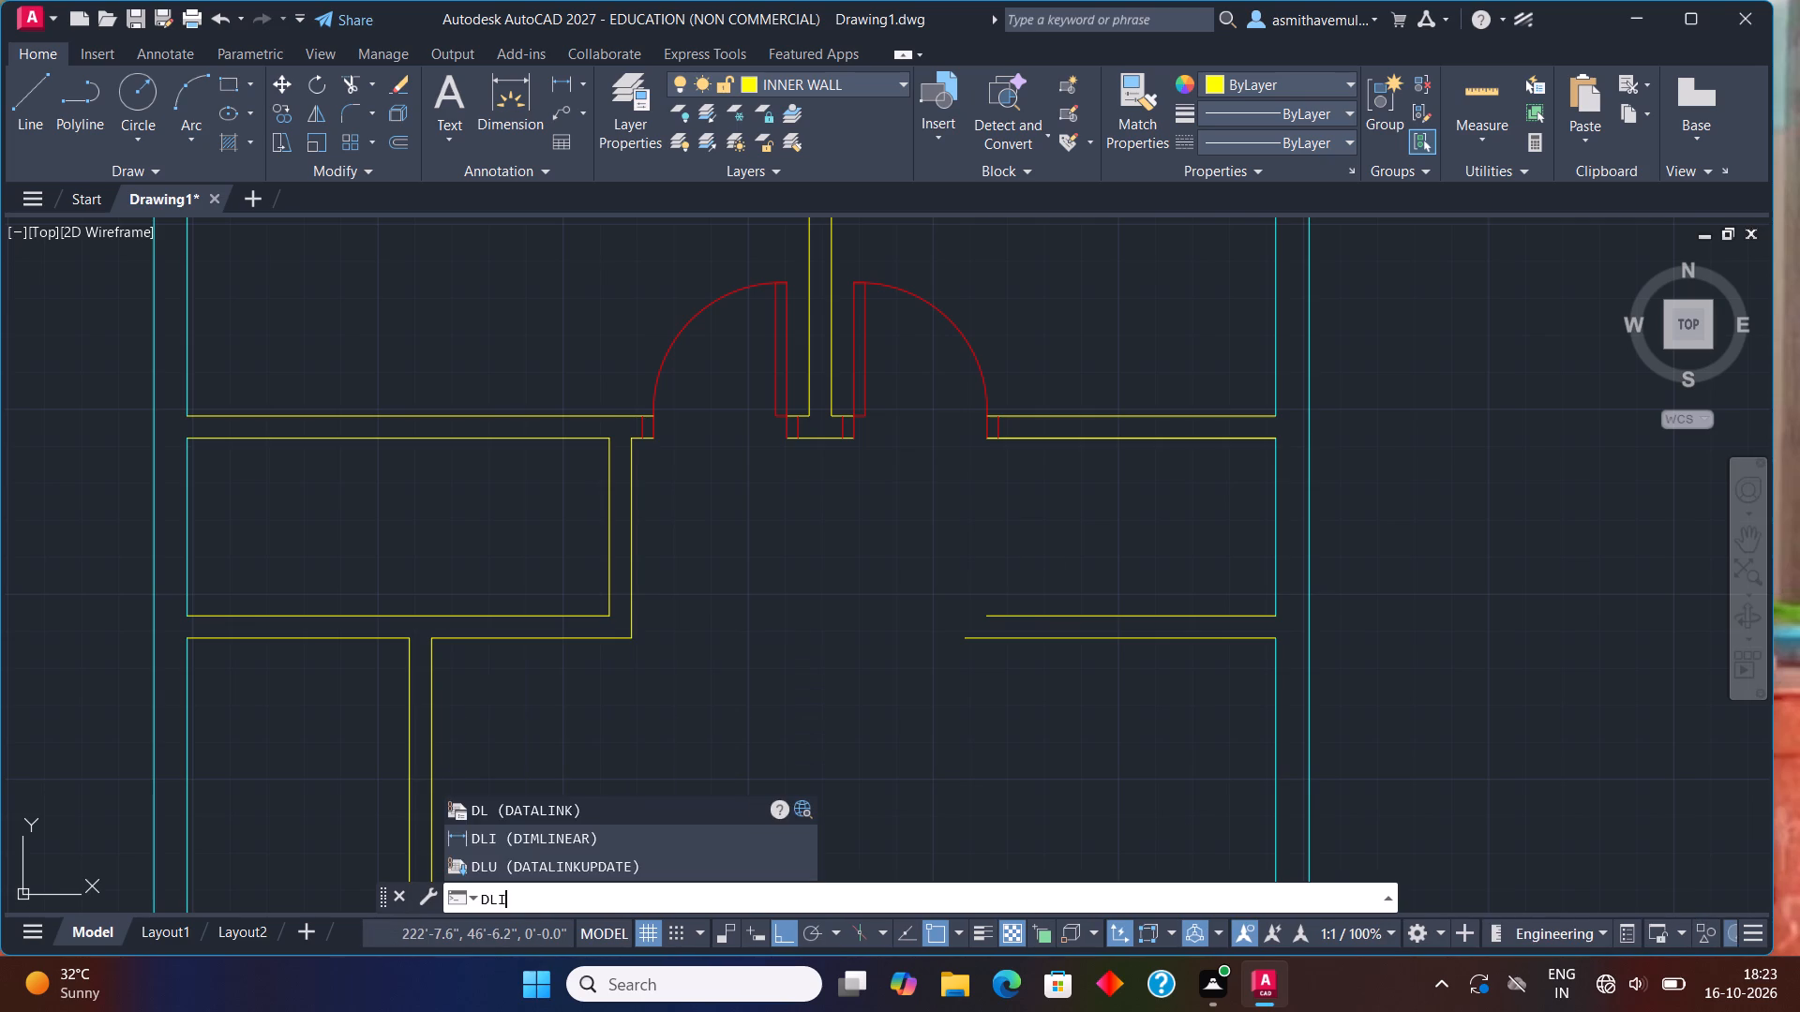
key("Return")
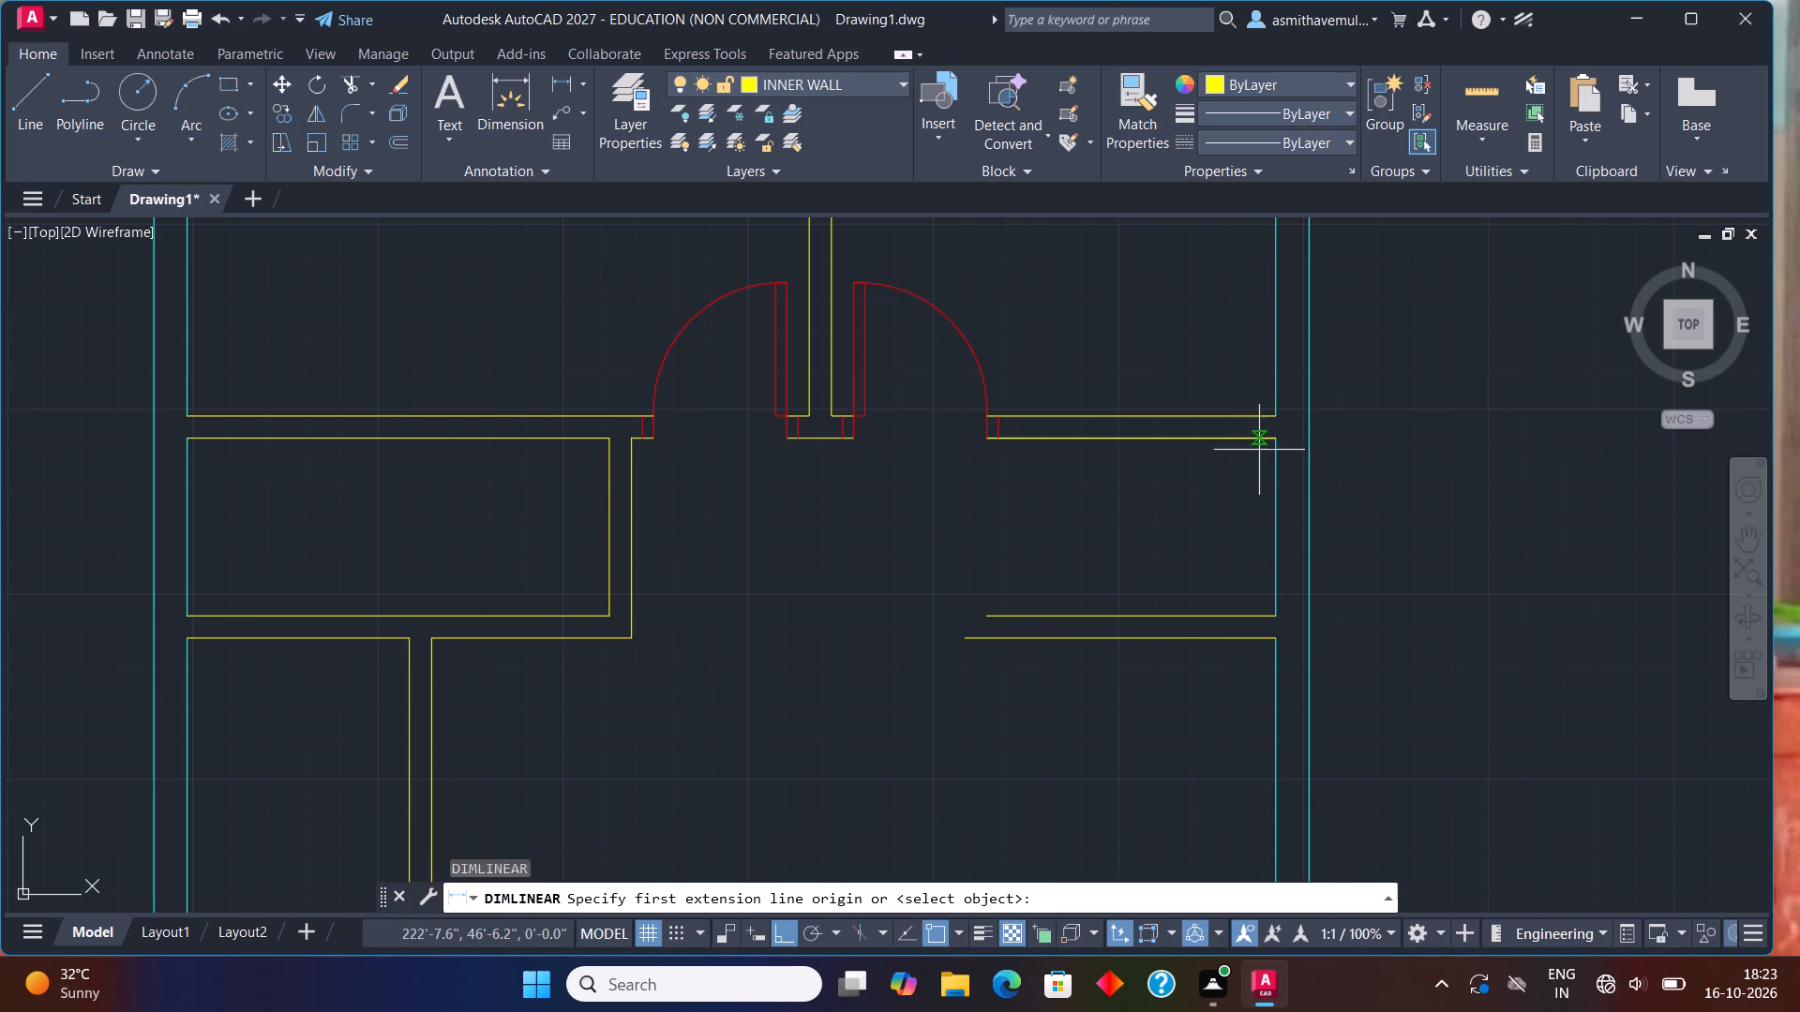
left_click(1274, 437)
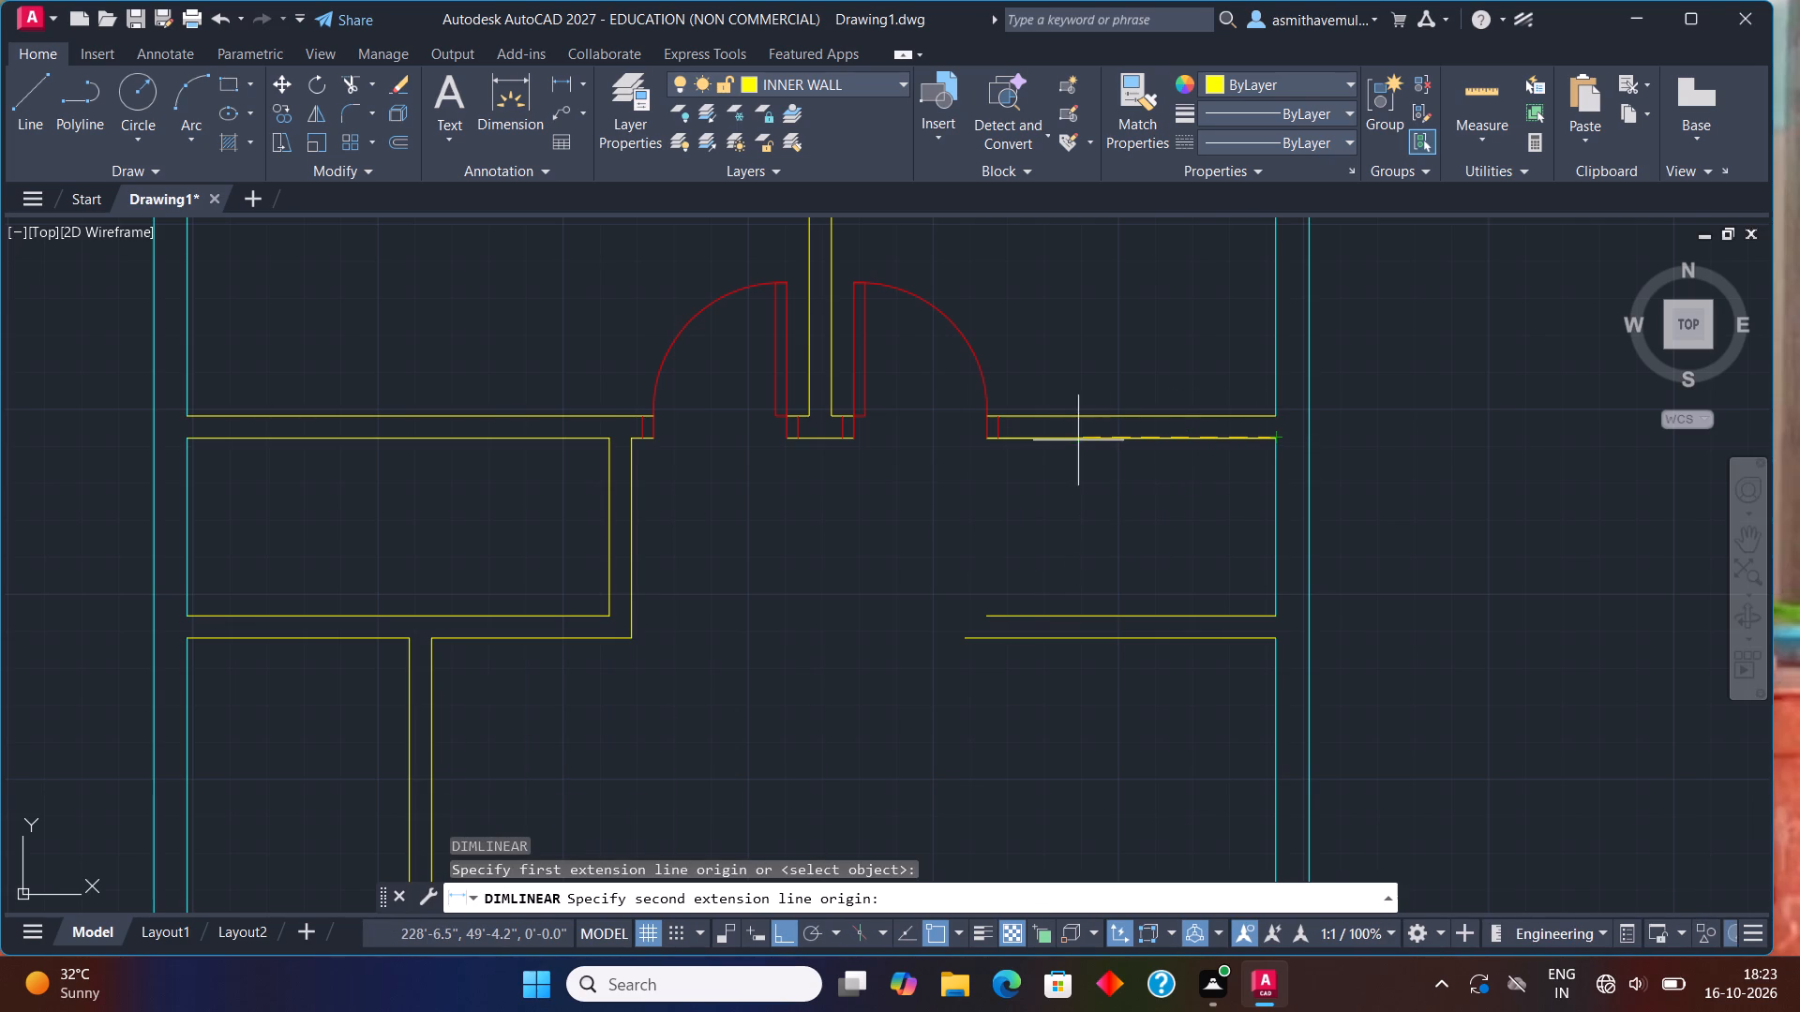
left_click(997, 440)
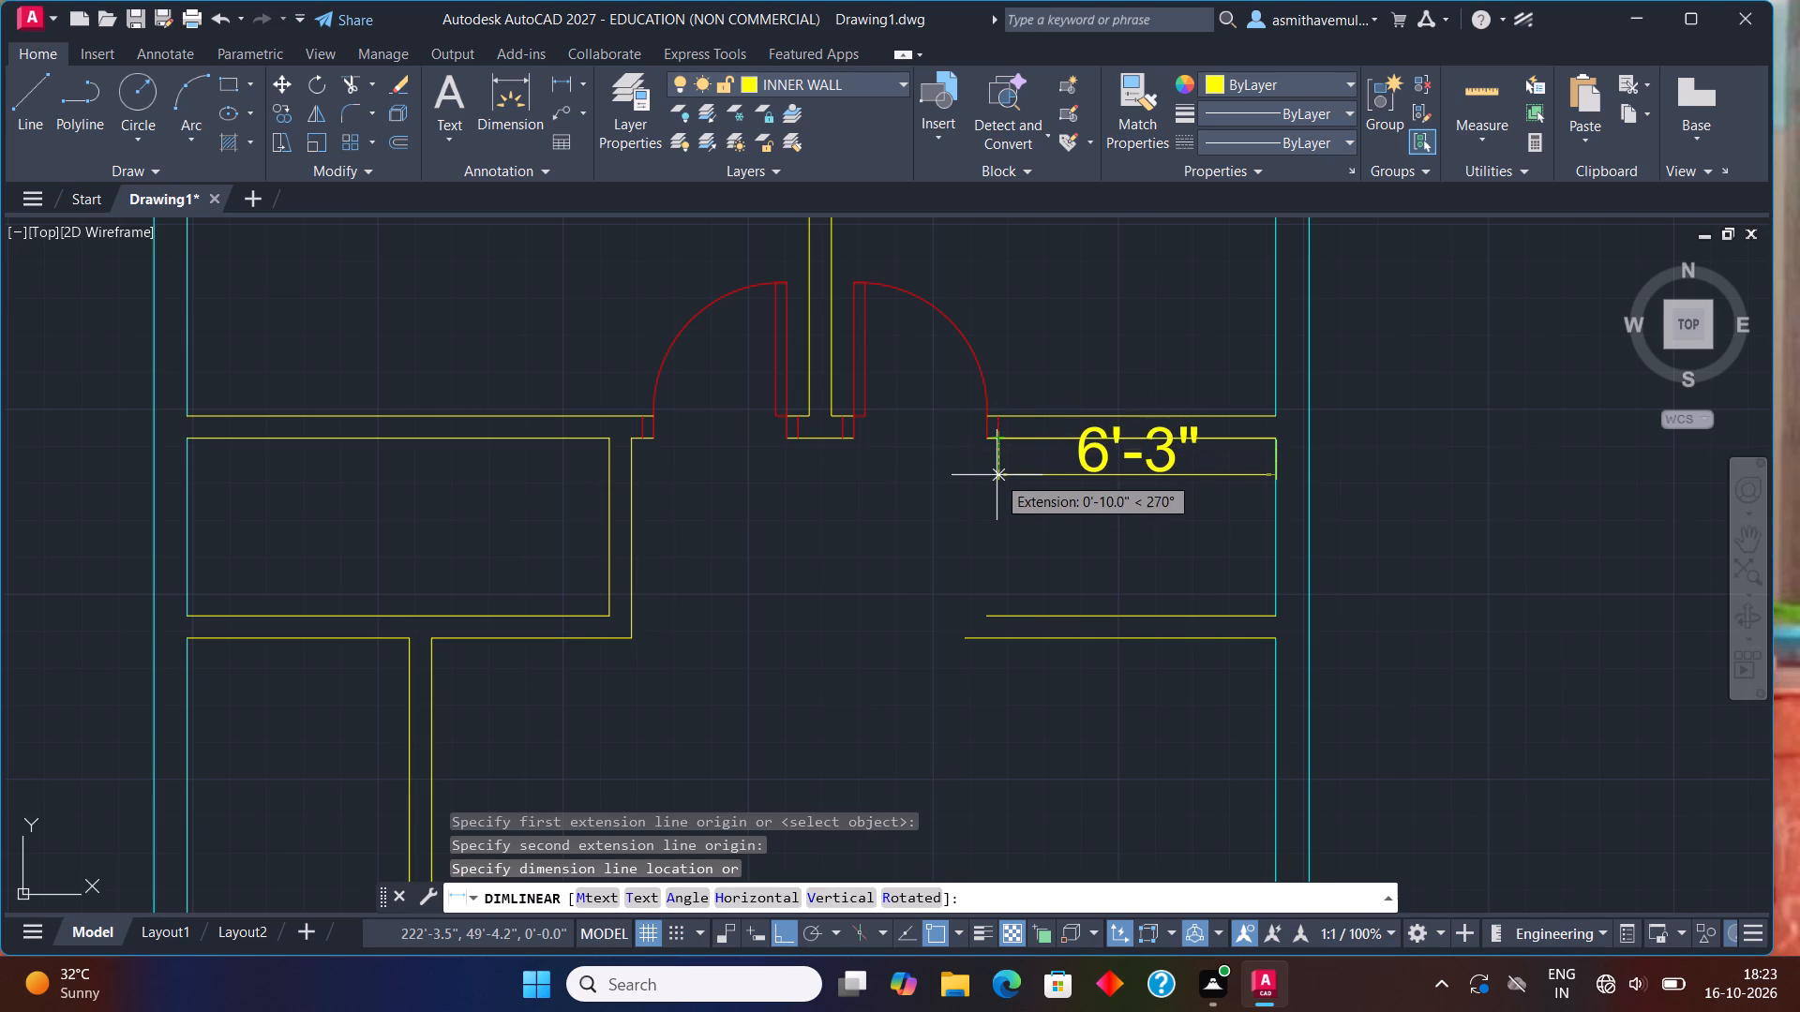
key("Escape")
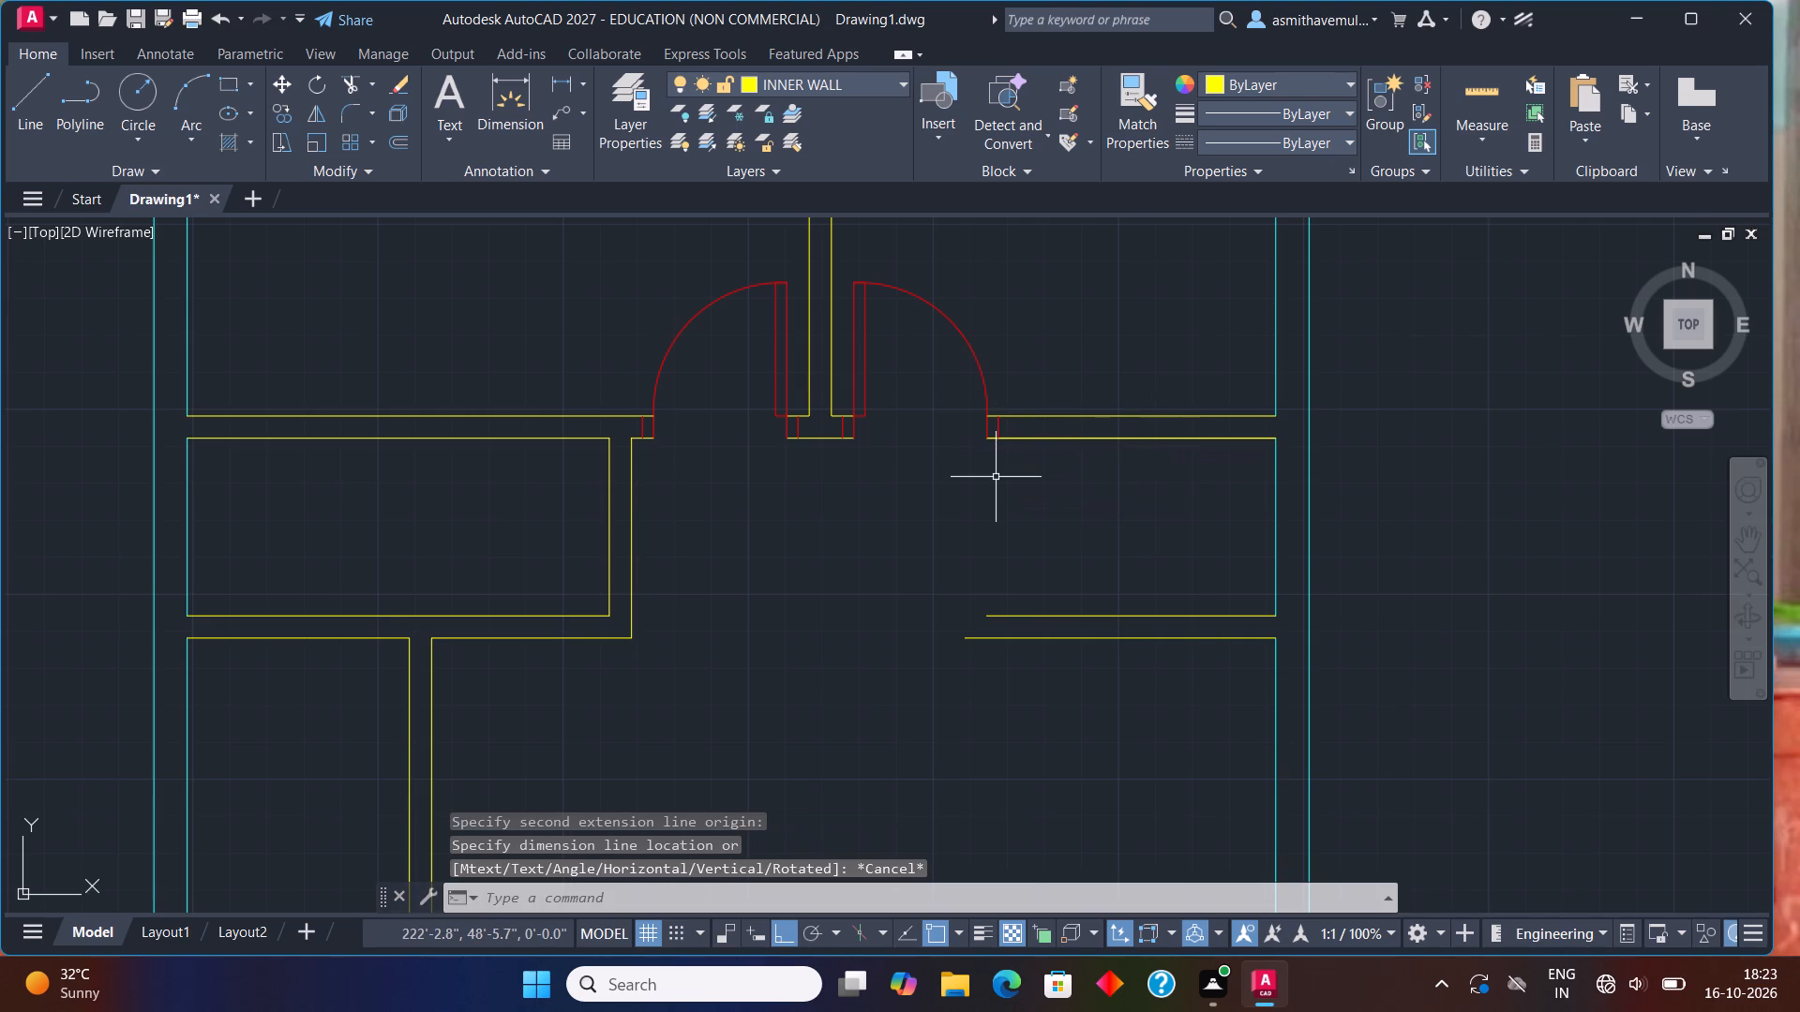
Offset the right outer wall's inner face line between the two horizontal partitions 6' to the left.
key("o")
key("Return")
type("6'")
key("Return")
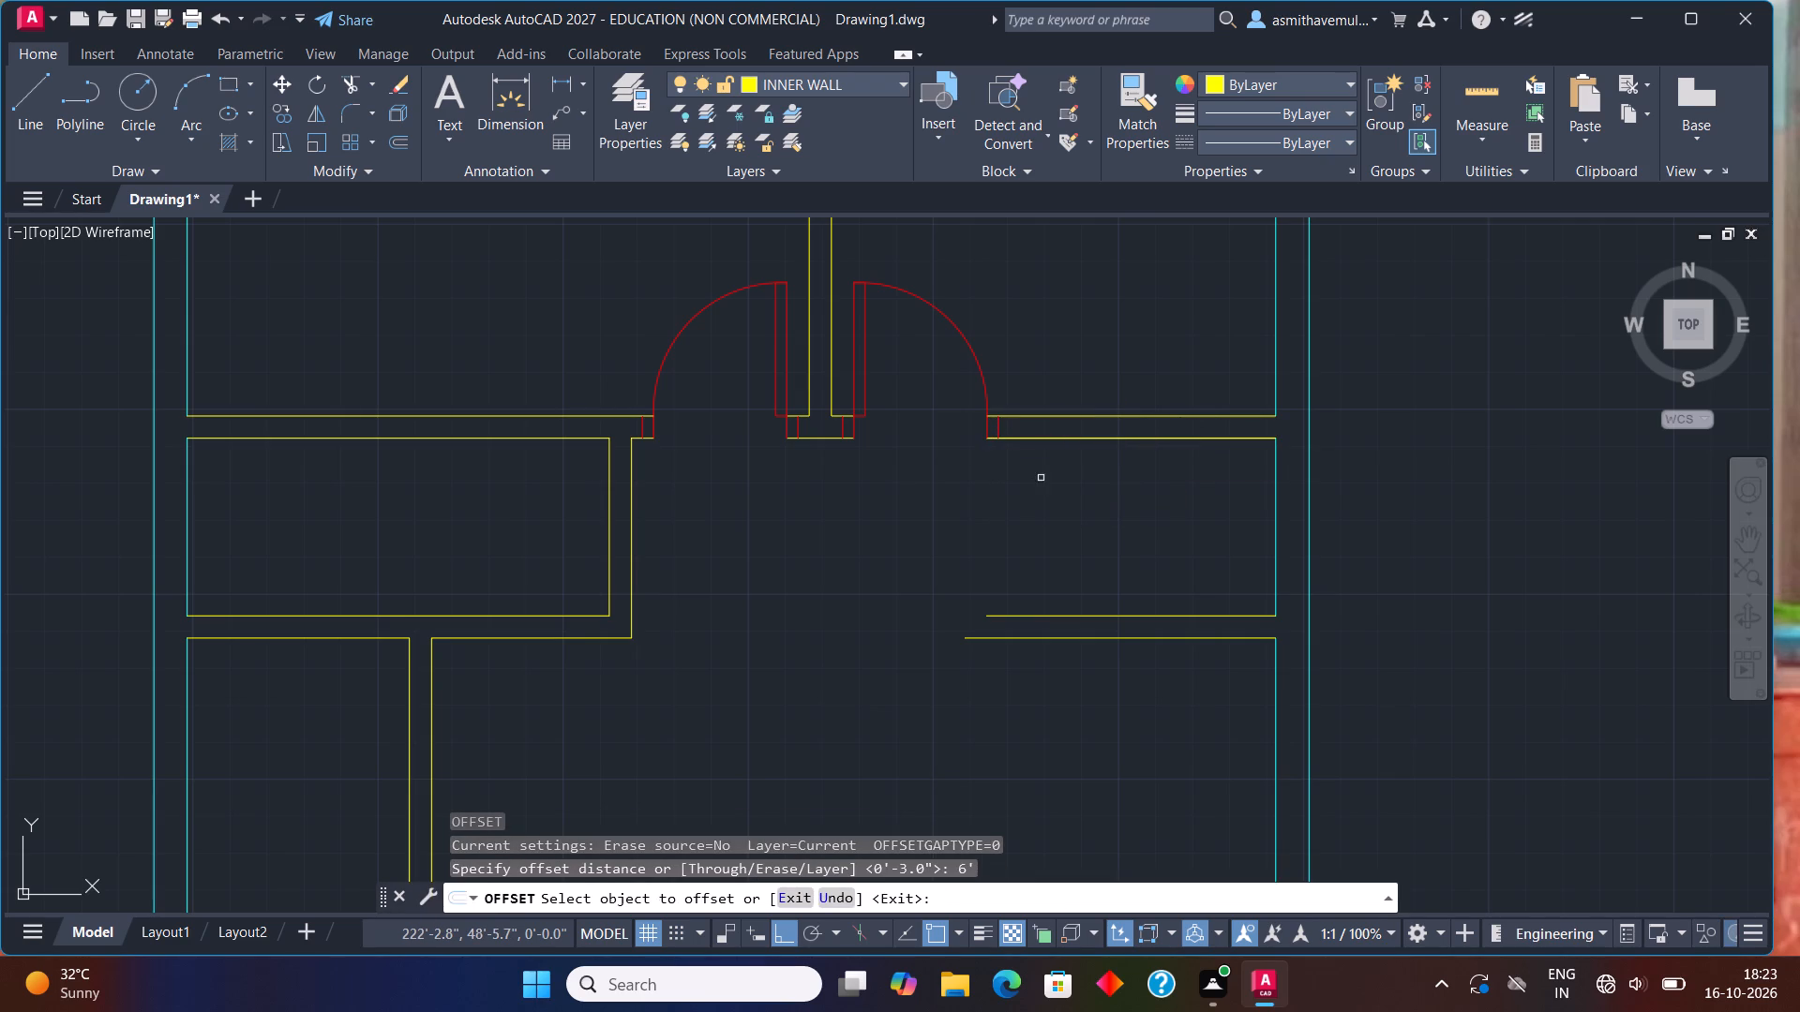
left_click(1273, 529)
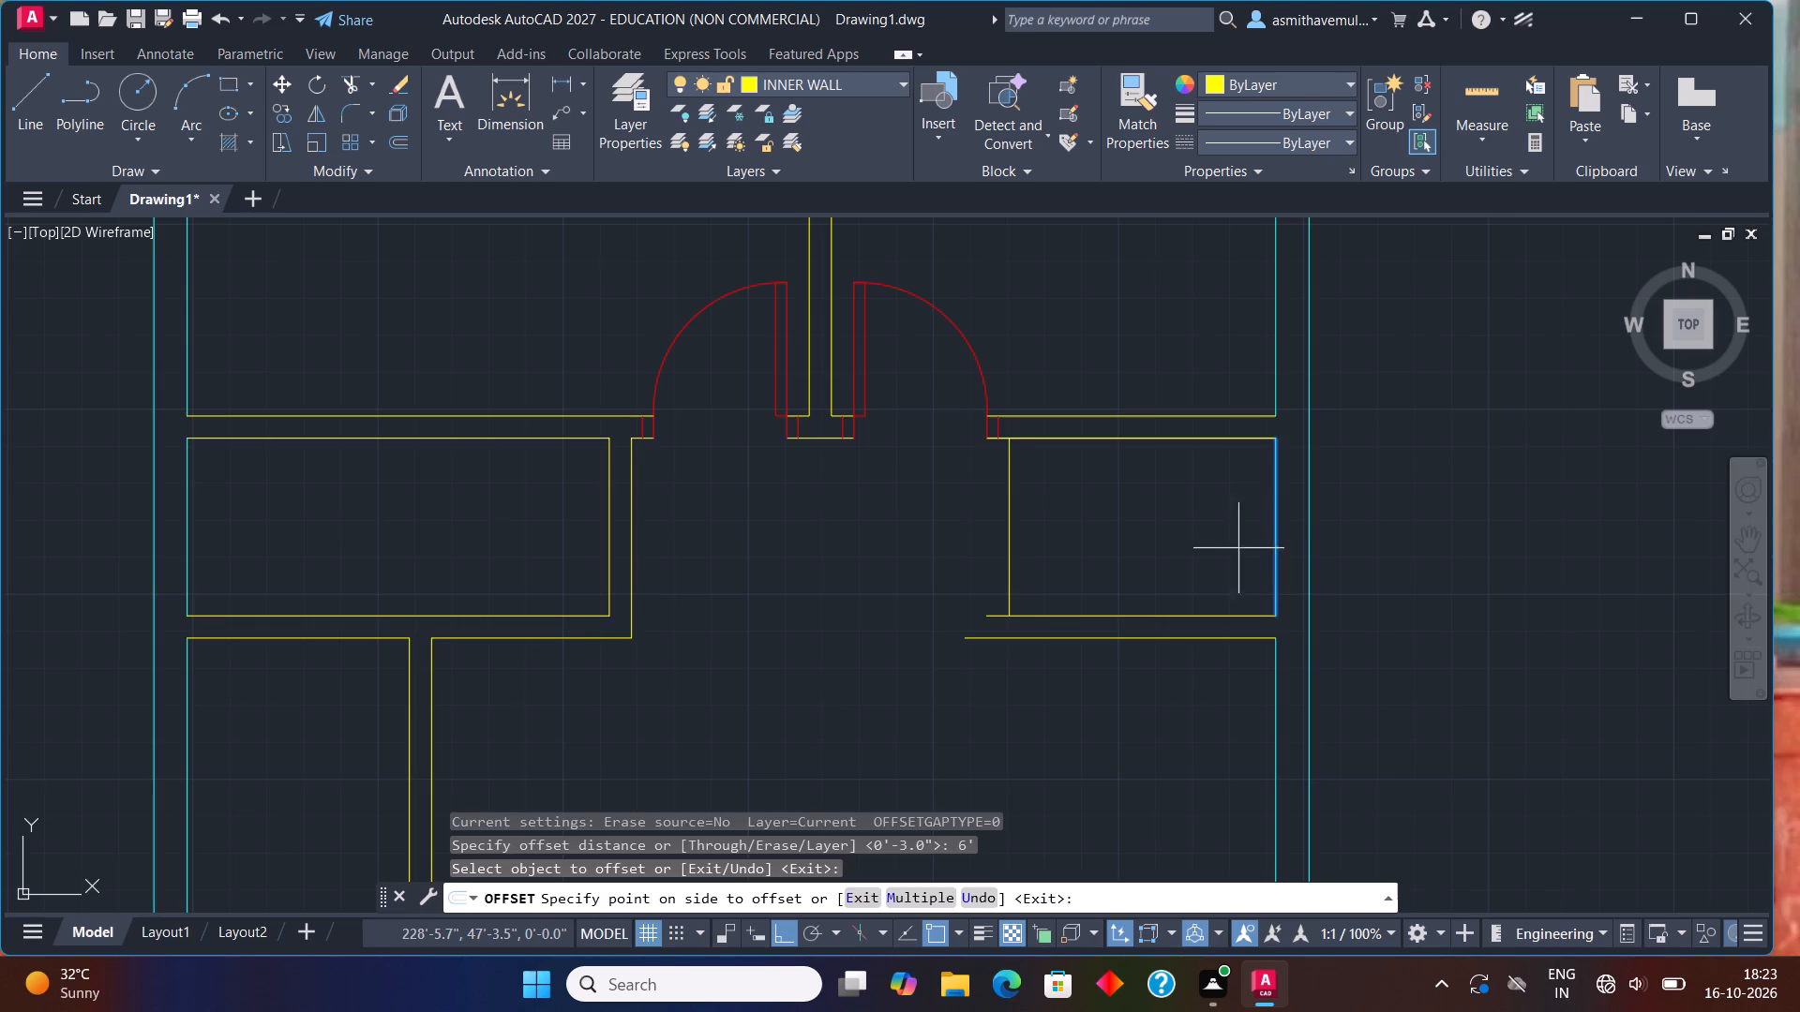
left_click(1185, 558)
key("Escape")
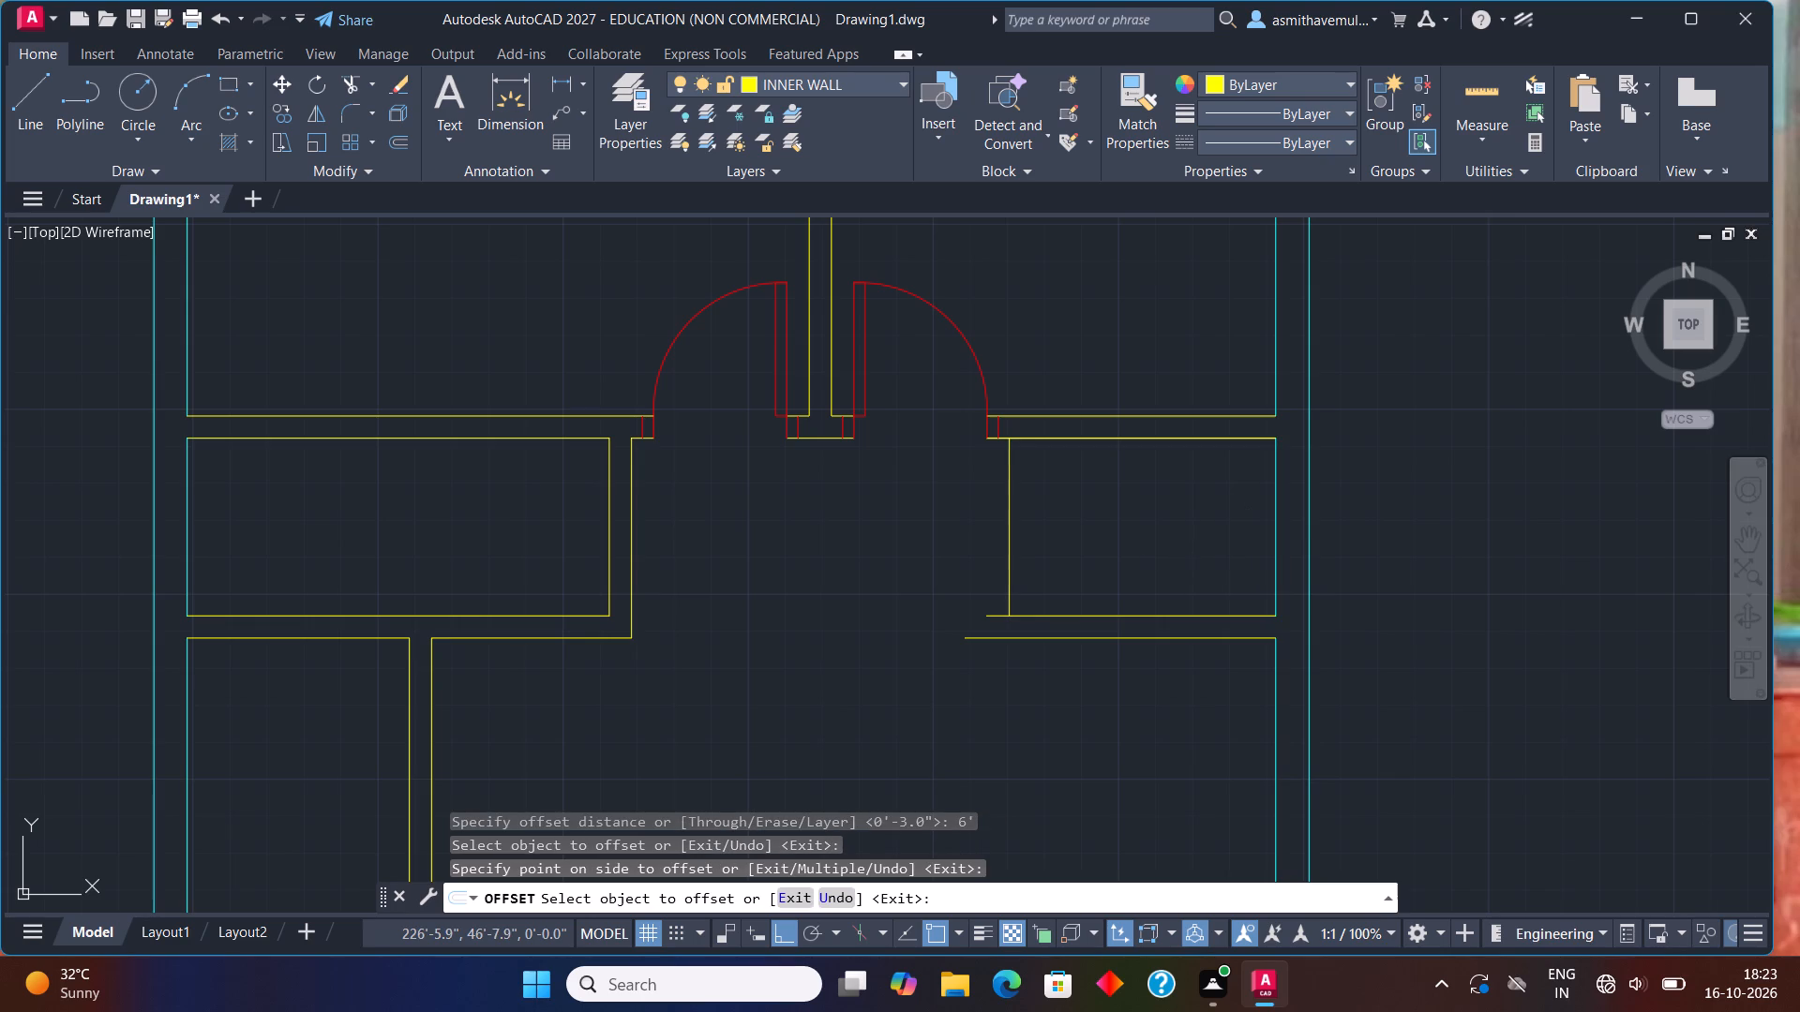
Offset the new vertical partition line 6" to the right to give the partition its thickness.
key("o")
key("Return")
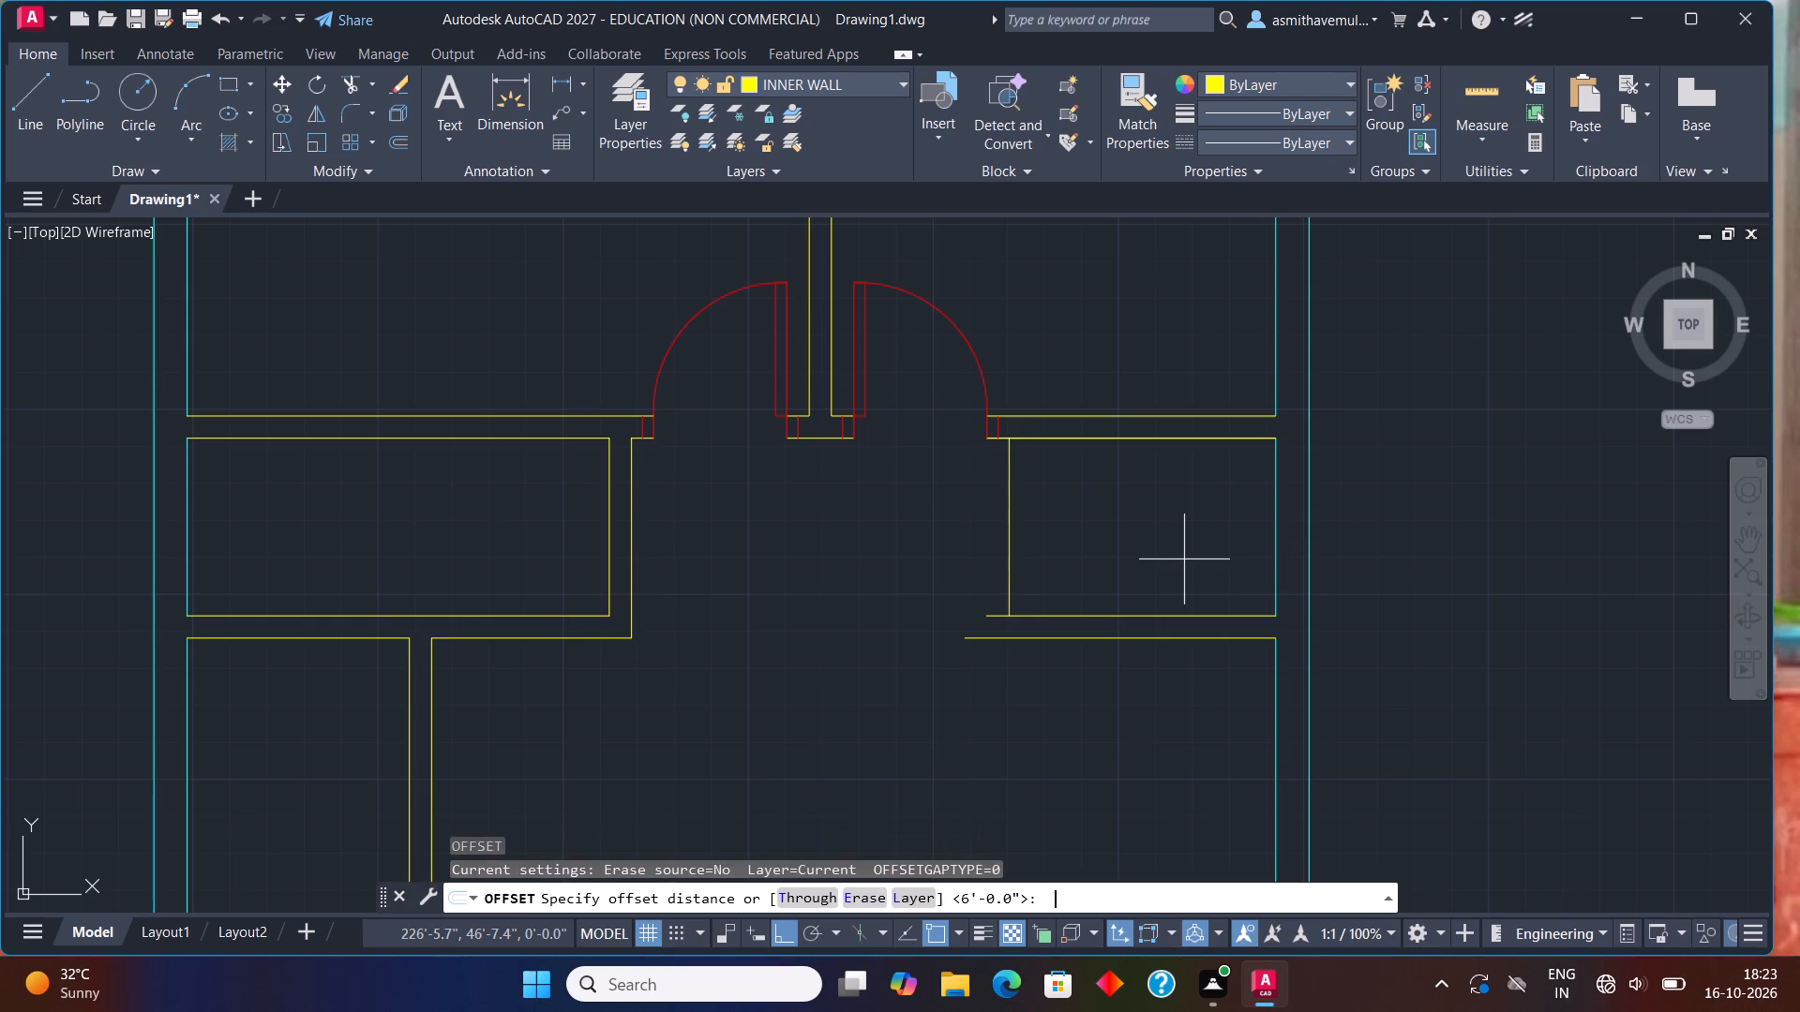
key("6")
key("shift+quotedbl")
key("Return")
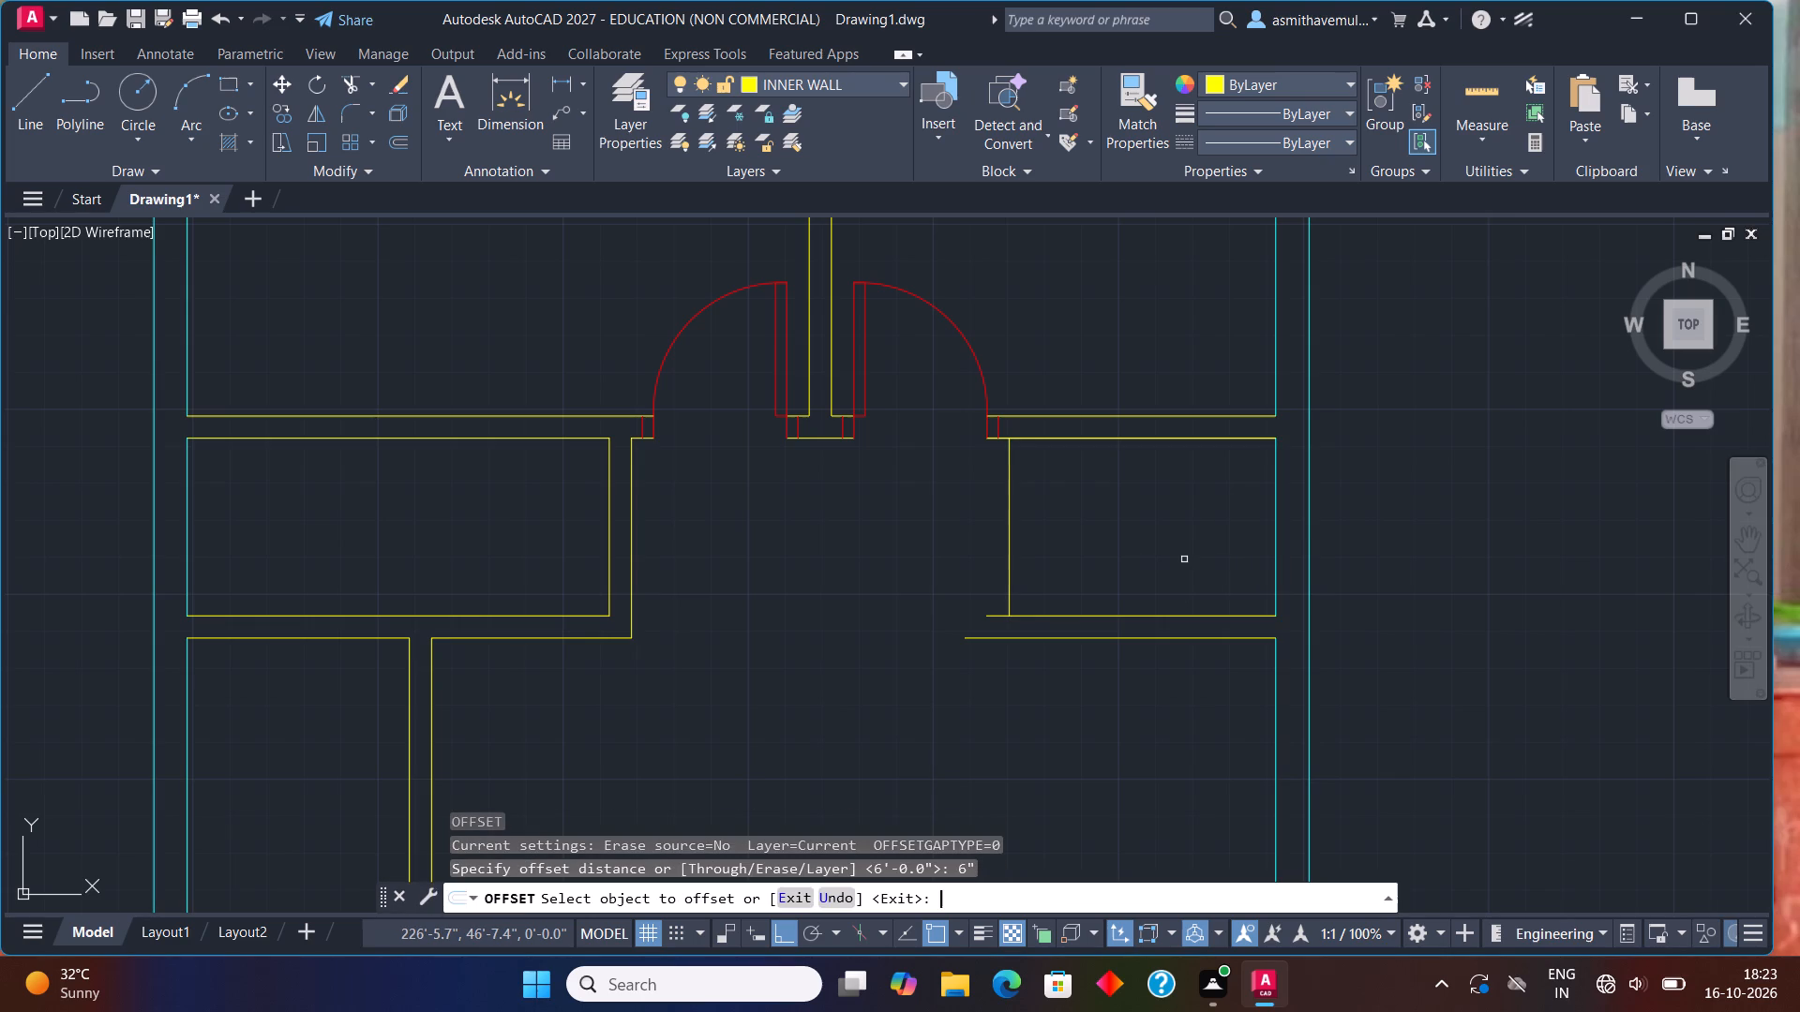
scroll(1127, 544, "up", 1)
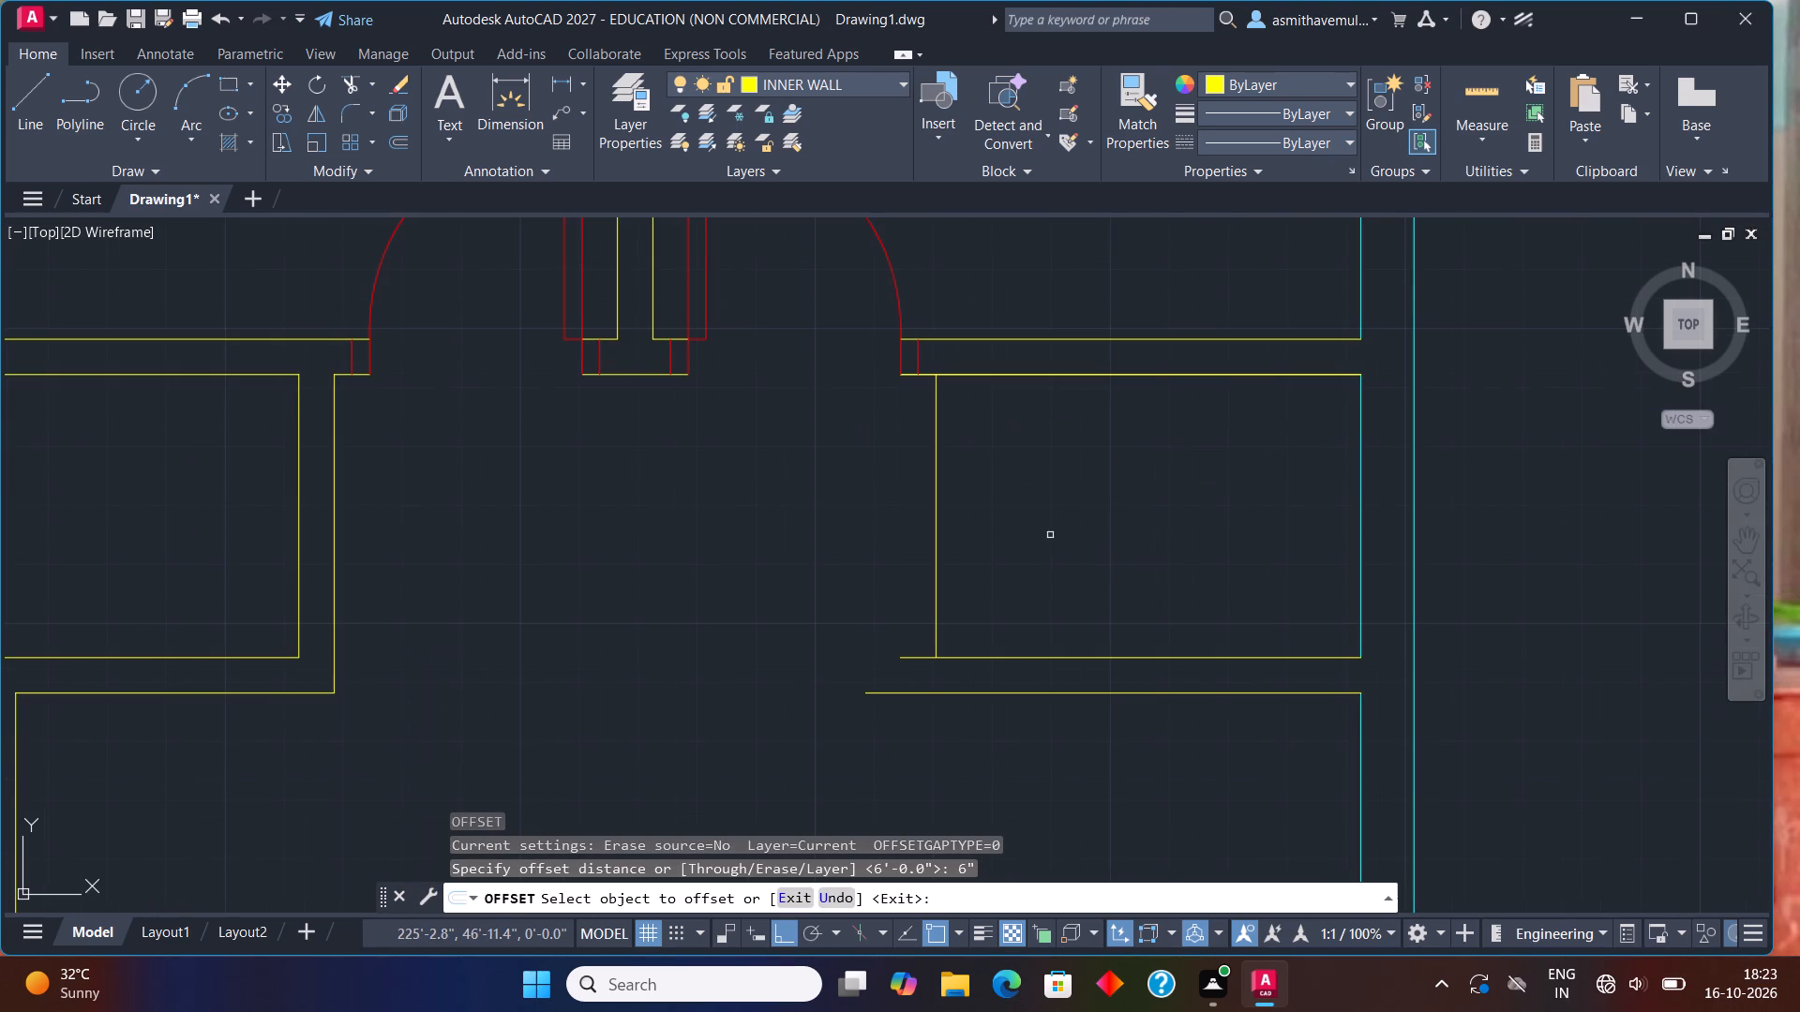
left_click(937, 520)
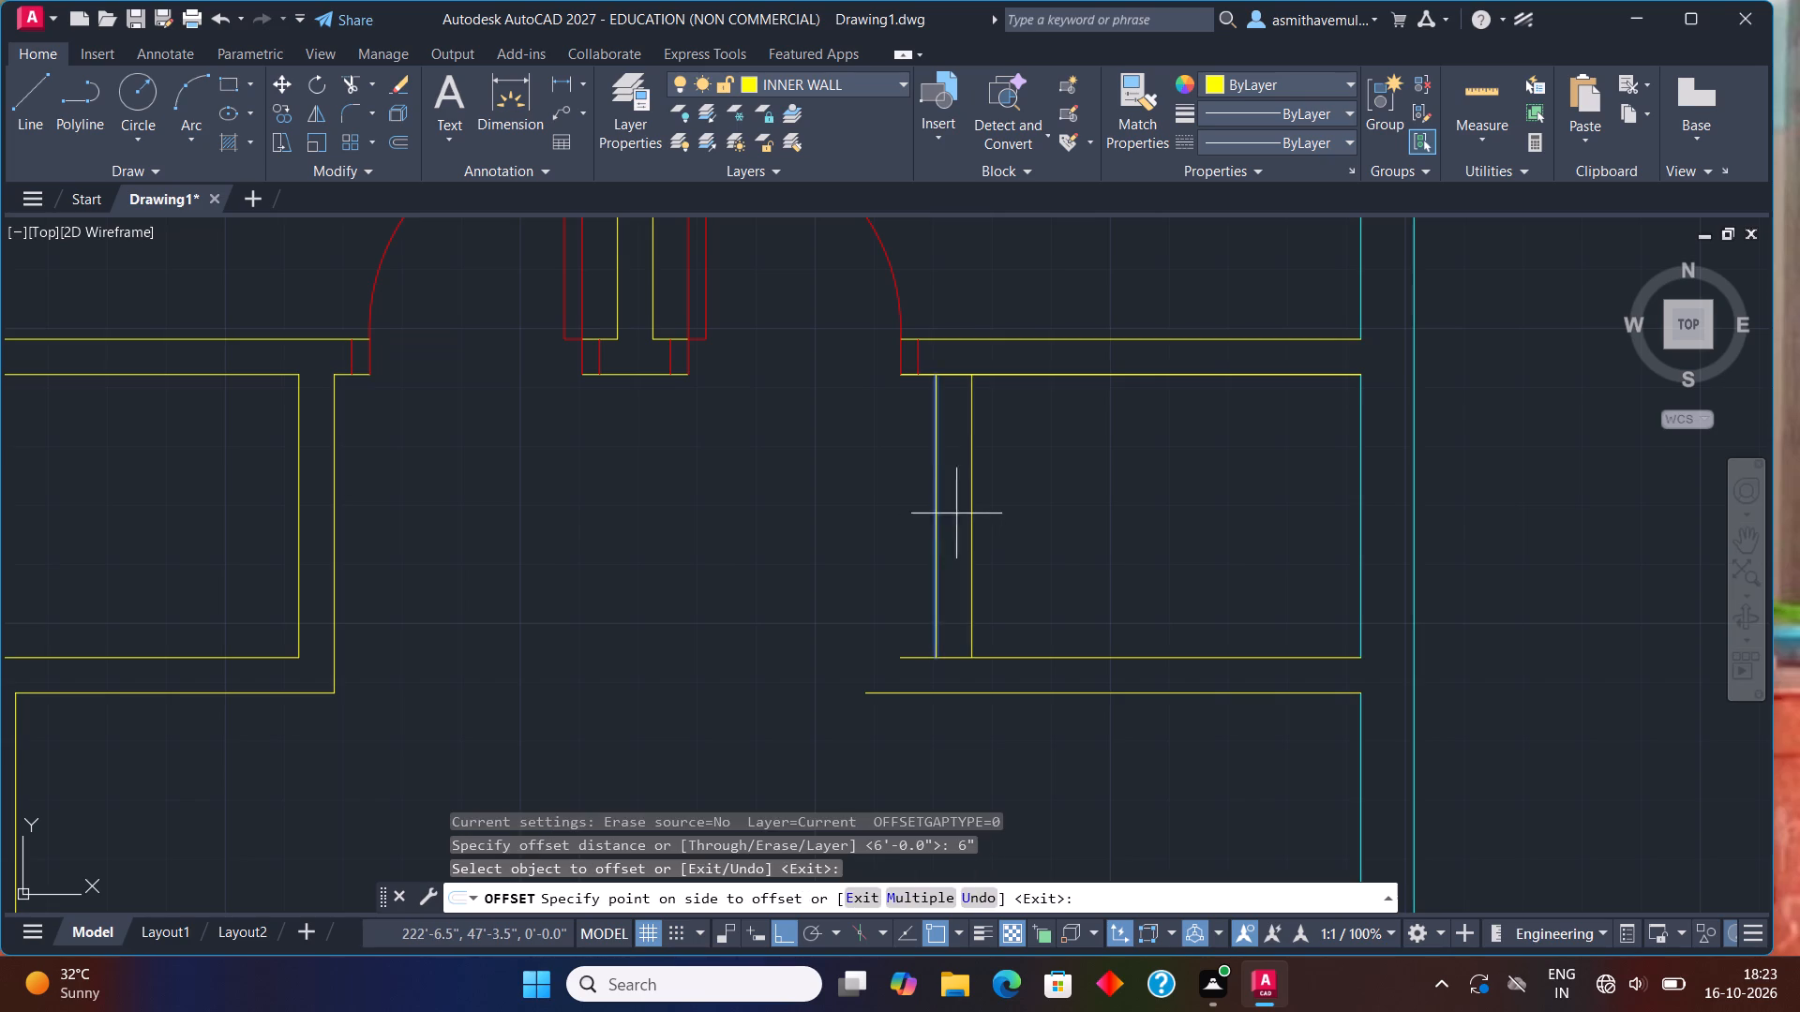
left_click(989, 502)
key("Escape")
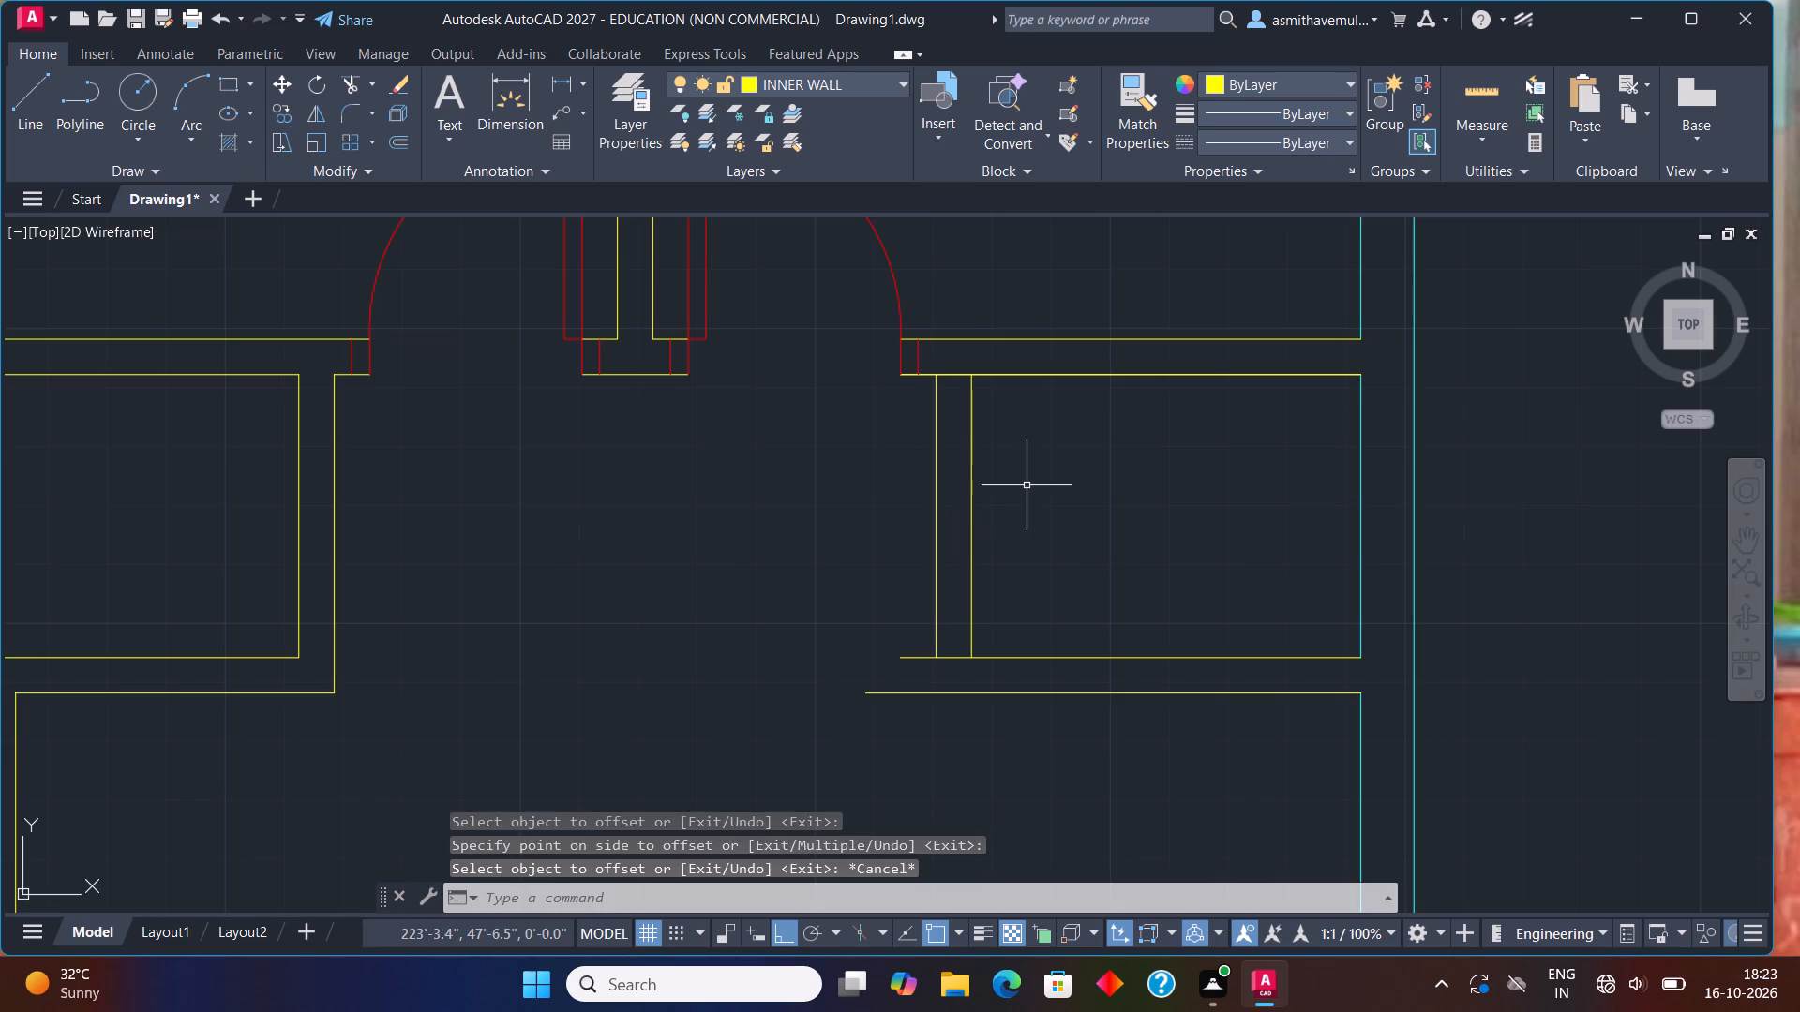
Trim the overlapping wall lines where the new right-hand vertical partition meets the upper and lower horizontal partitions, leaving clean corners.
type("TRIM")
key("Return")
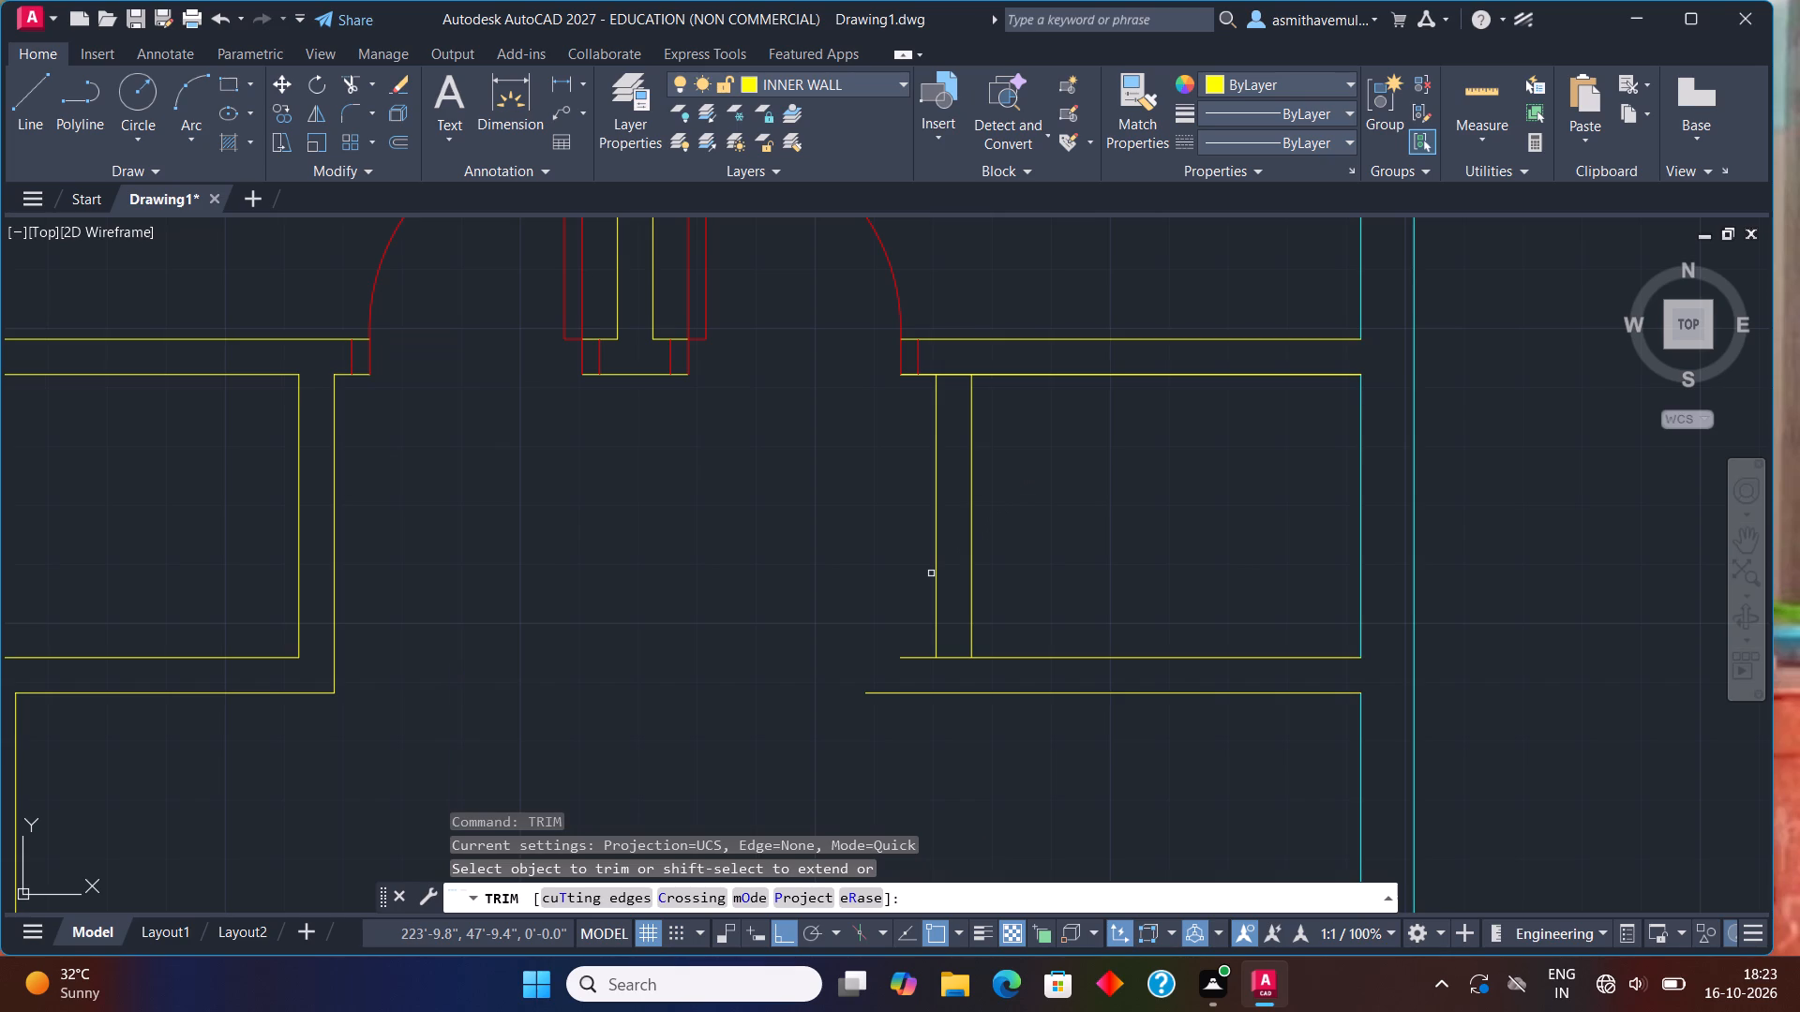
left_click(939, 606, "shift")
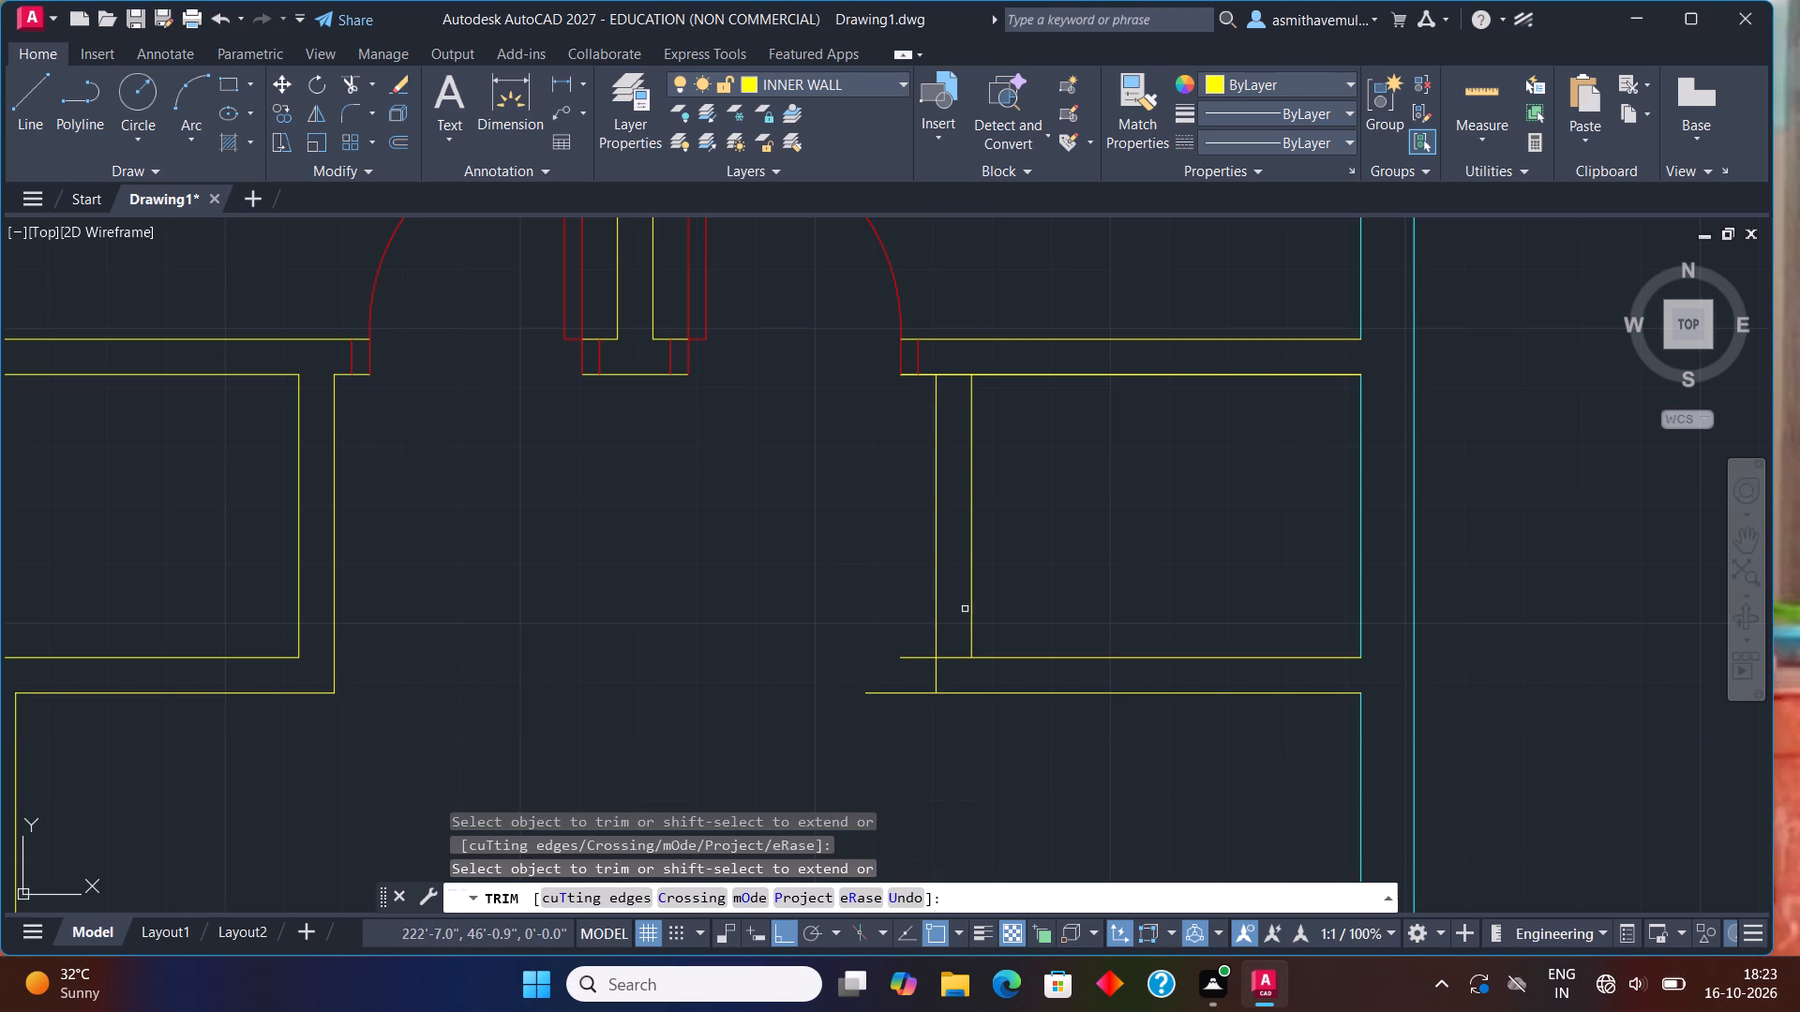
left_click_drag(963, 631, 961, 676)
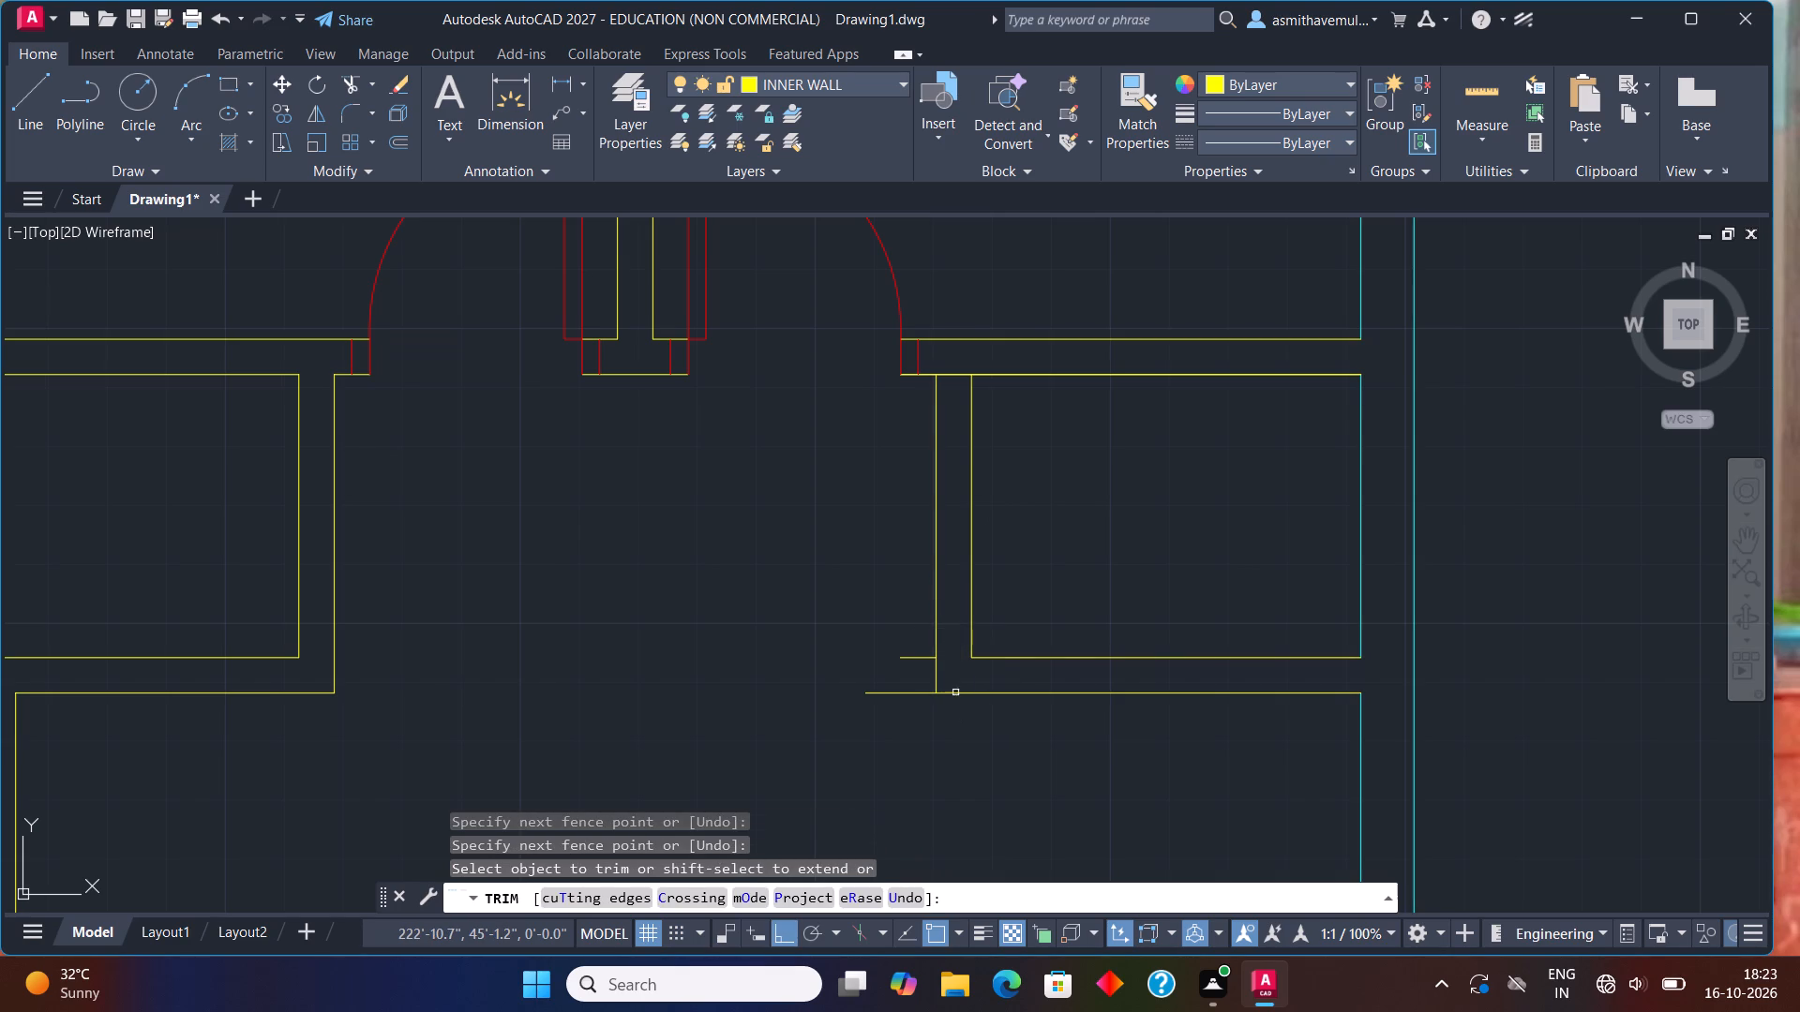
left_click_drag(931, 709, 920, 613)
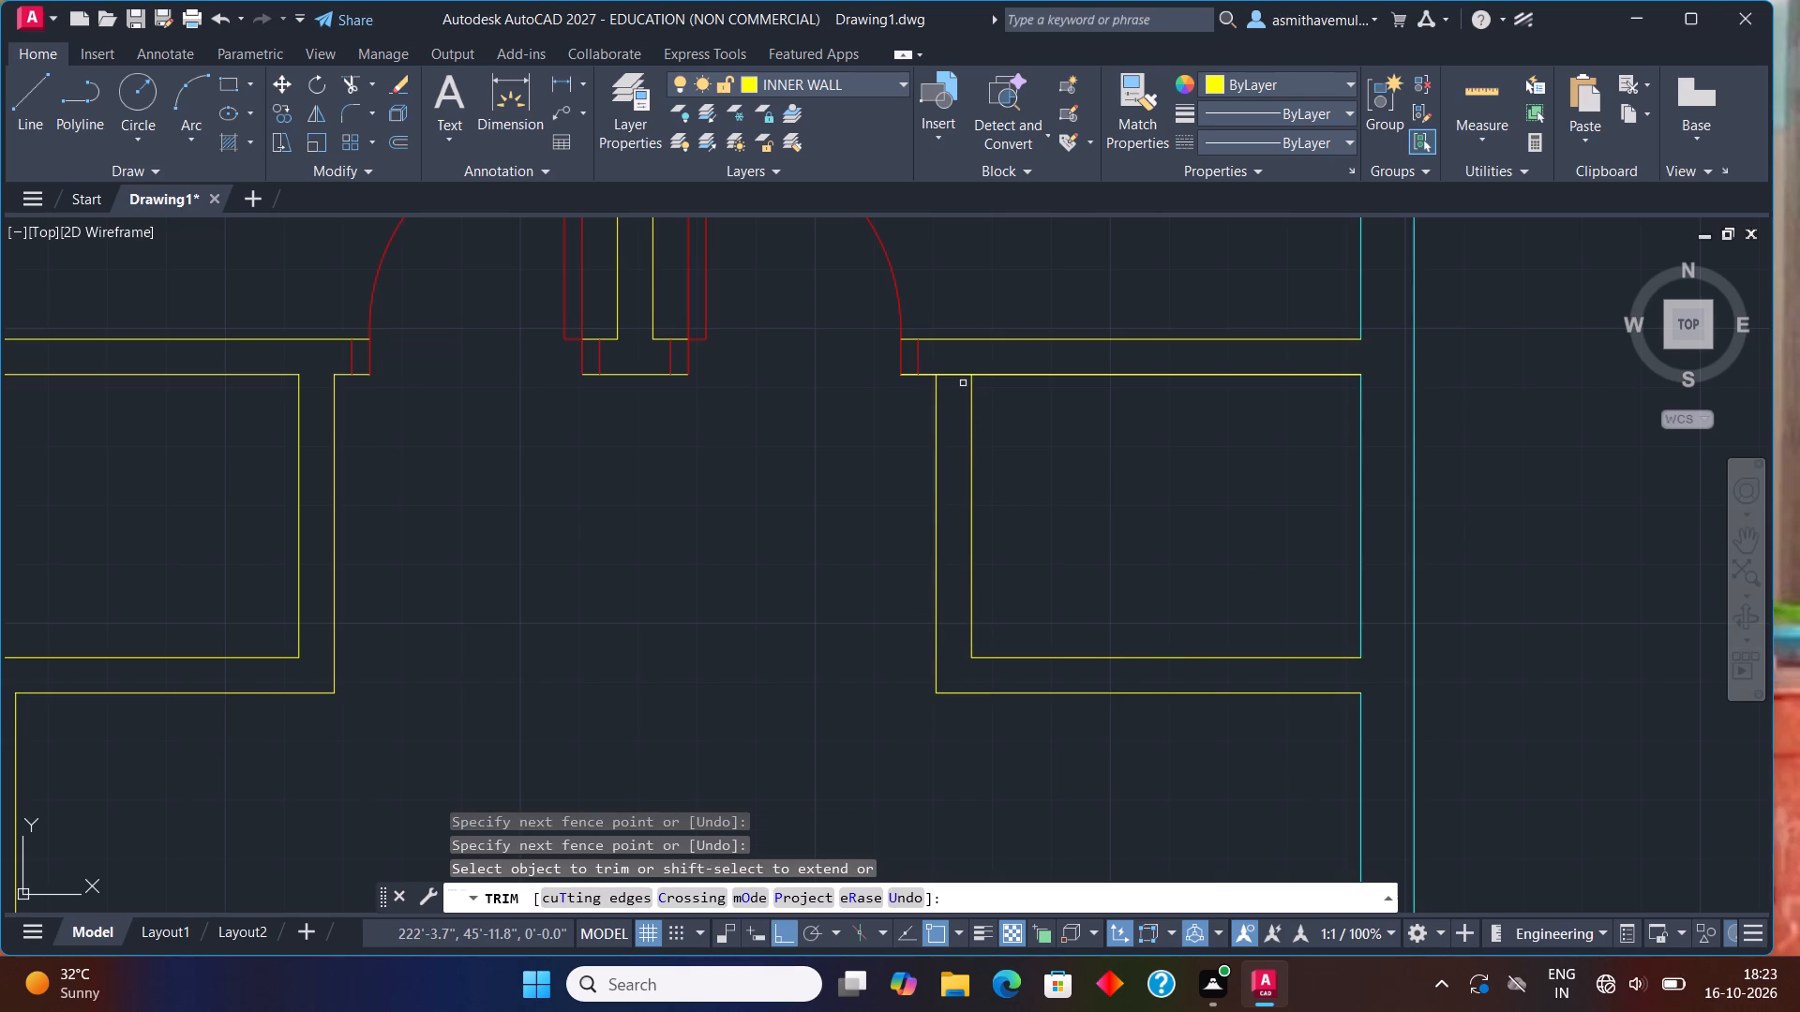
left_click(962, 377)
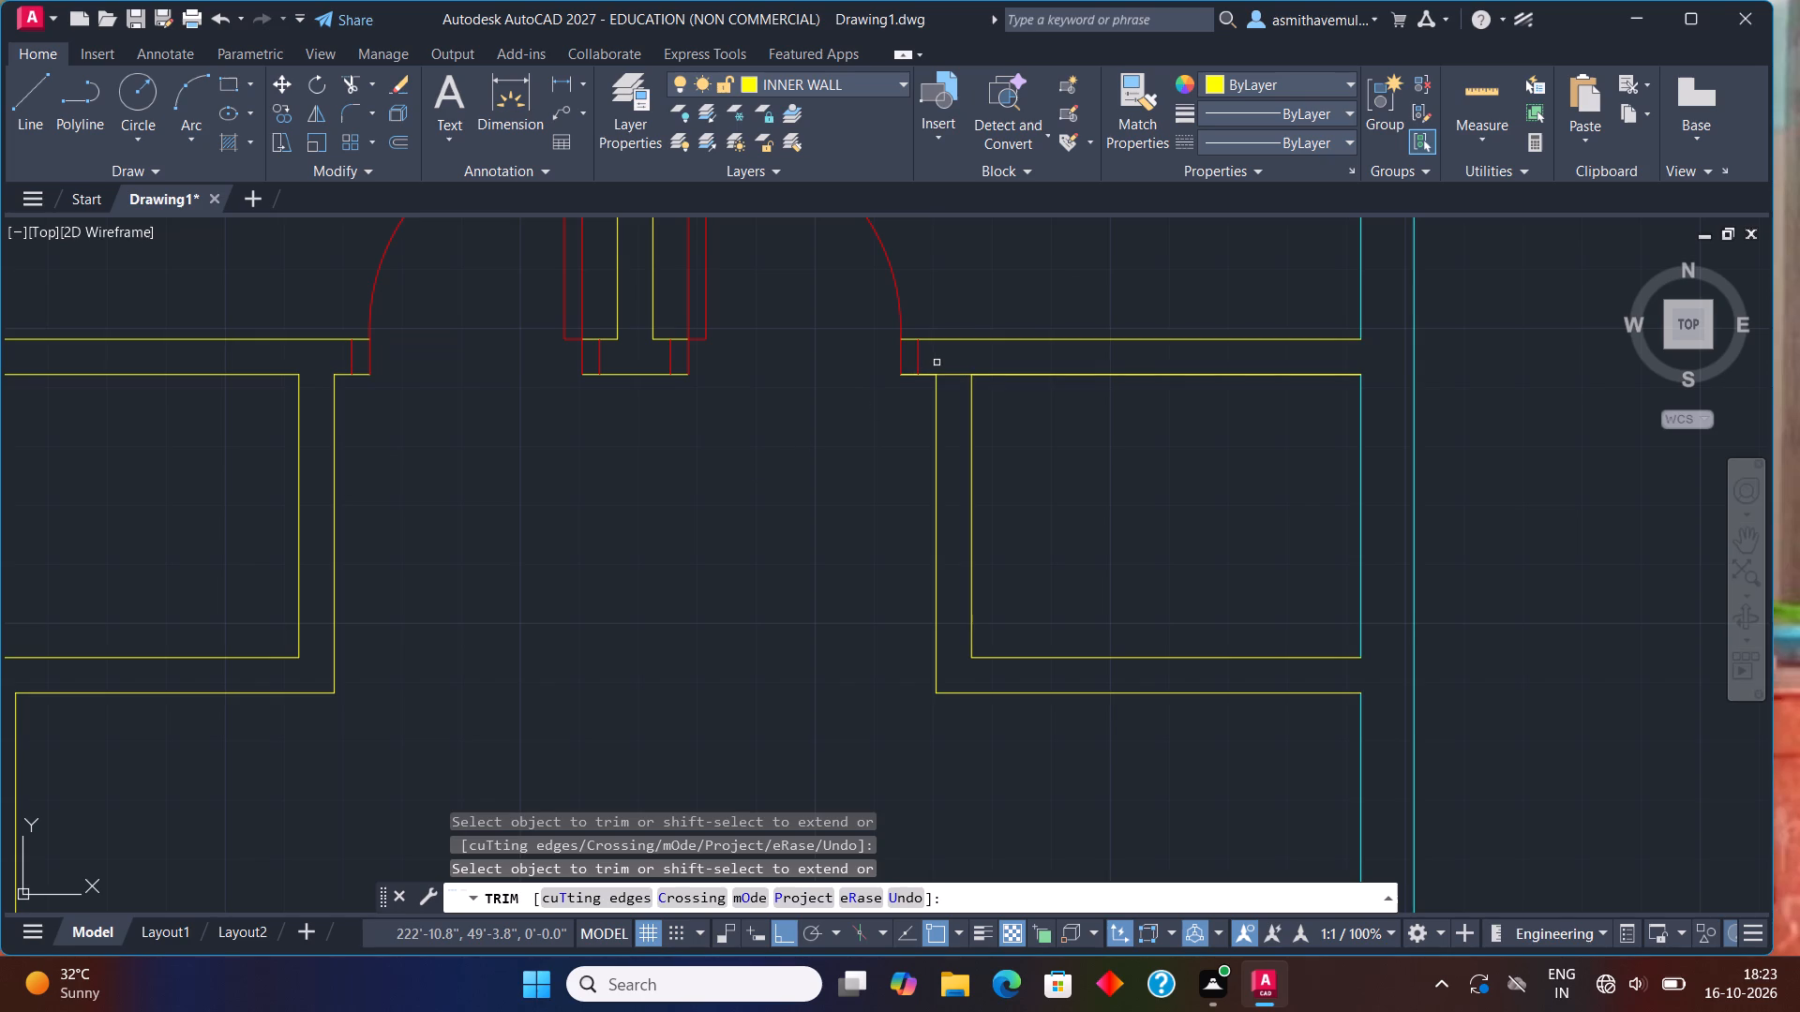
left_click_drag(937, 363, 950, 391)
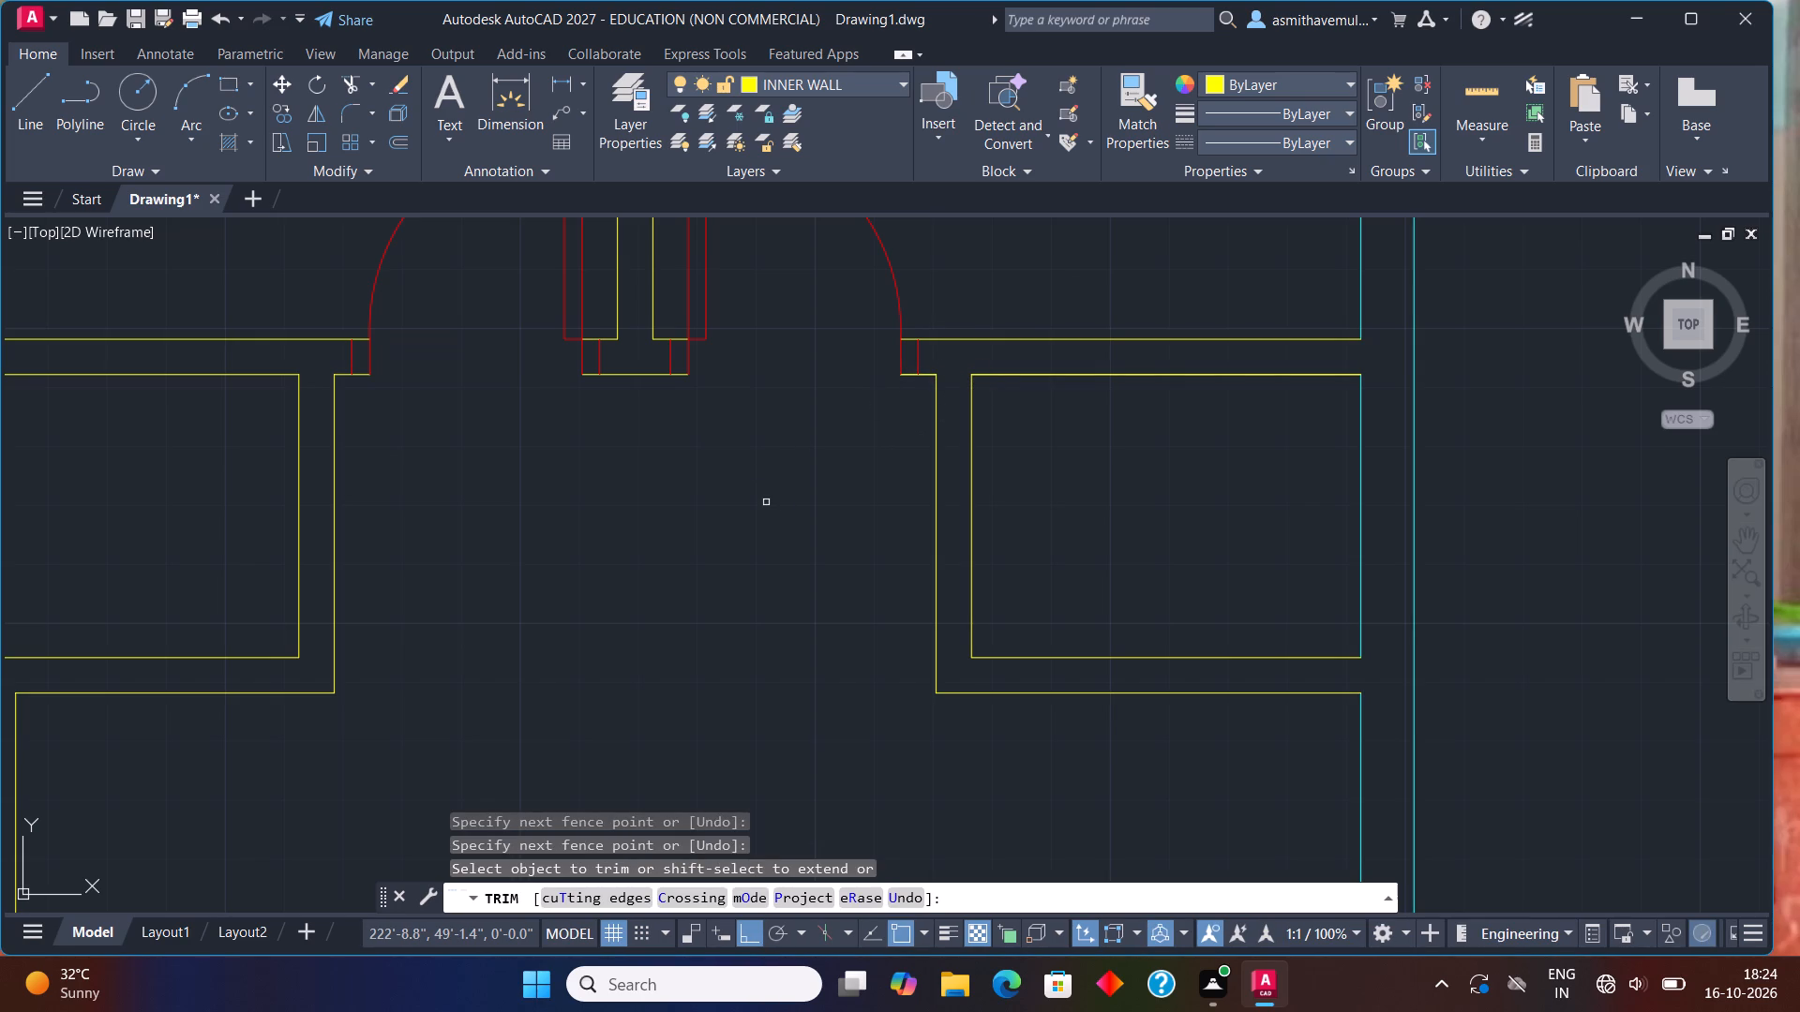
key("Escape")
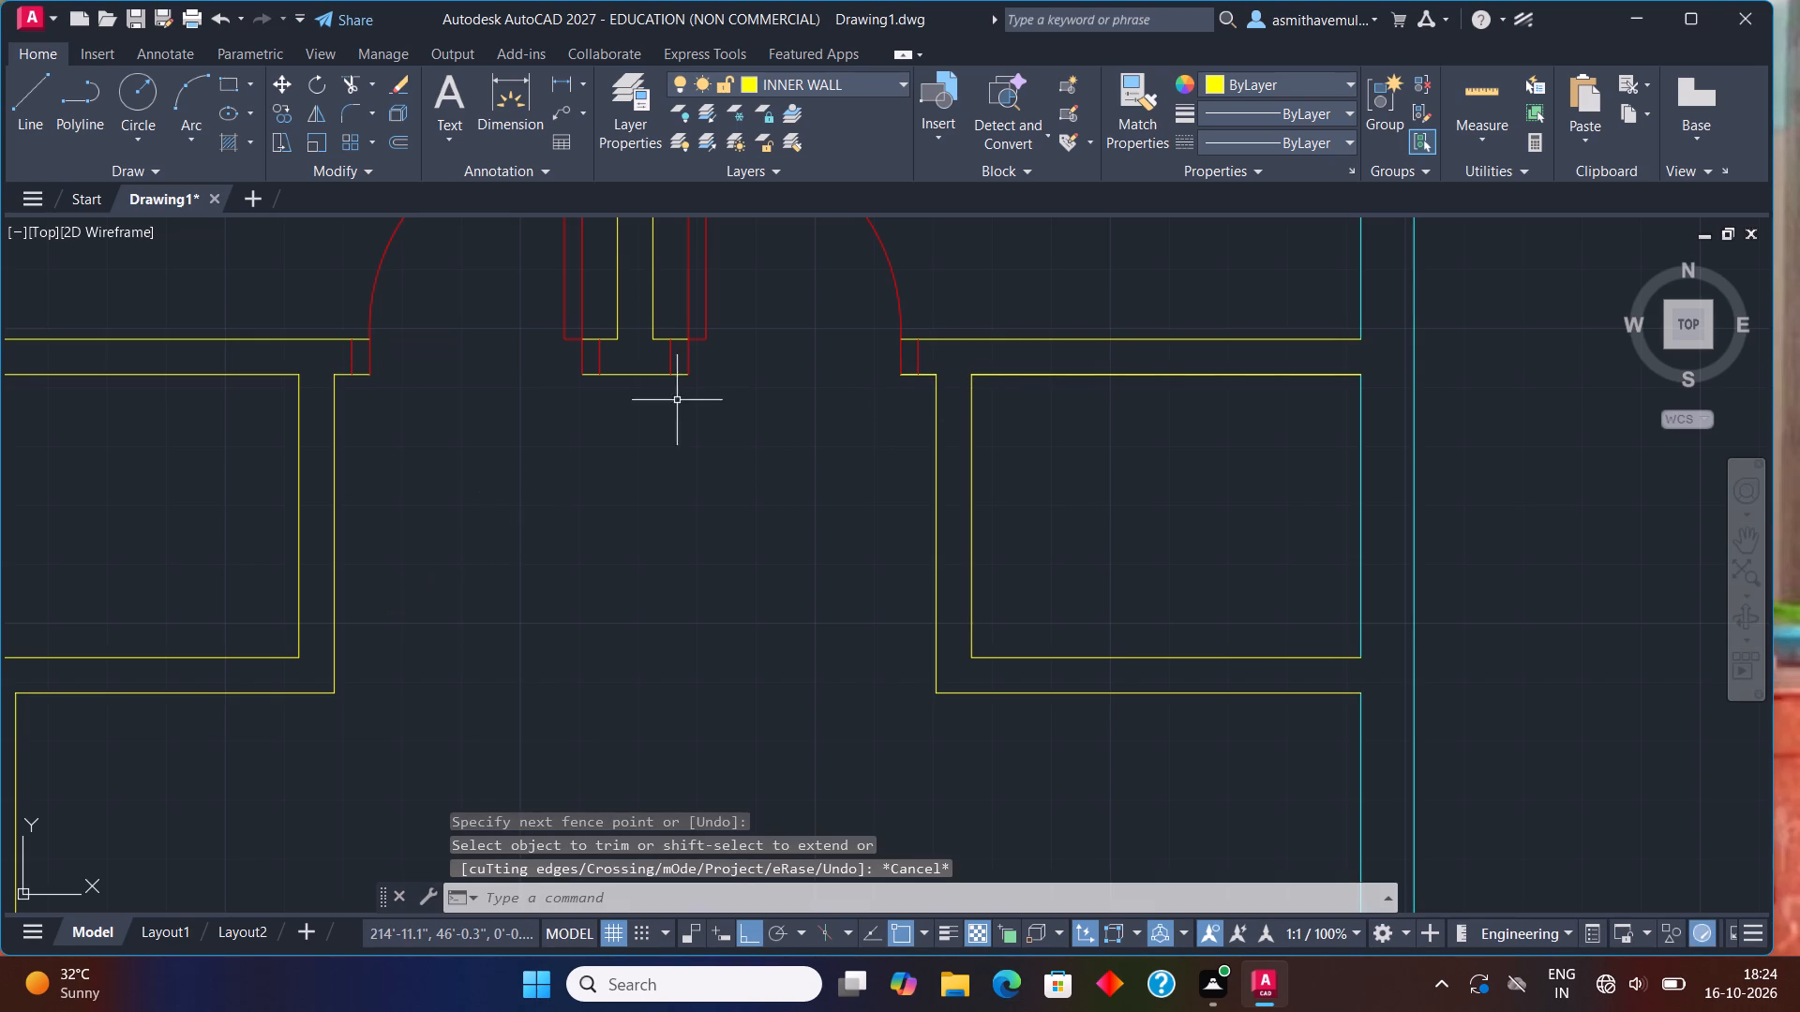
Make DOOR the current layer.
left_click(857, 79)
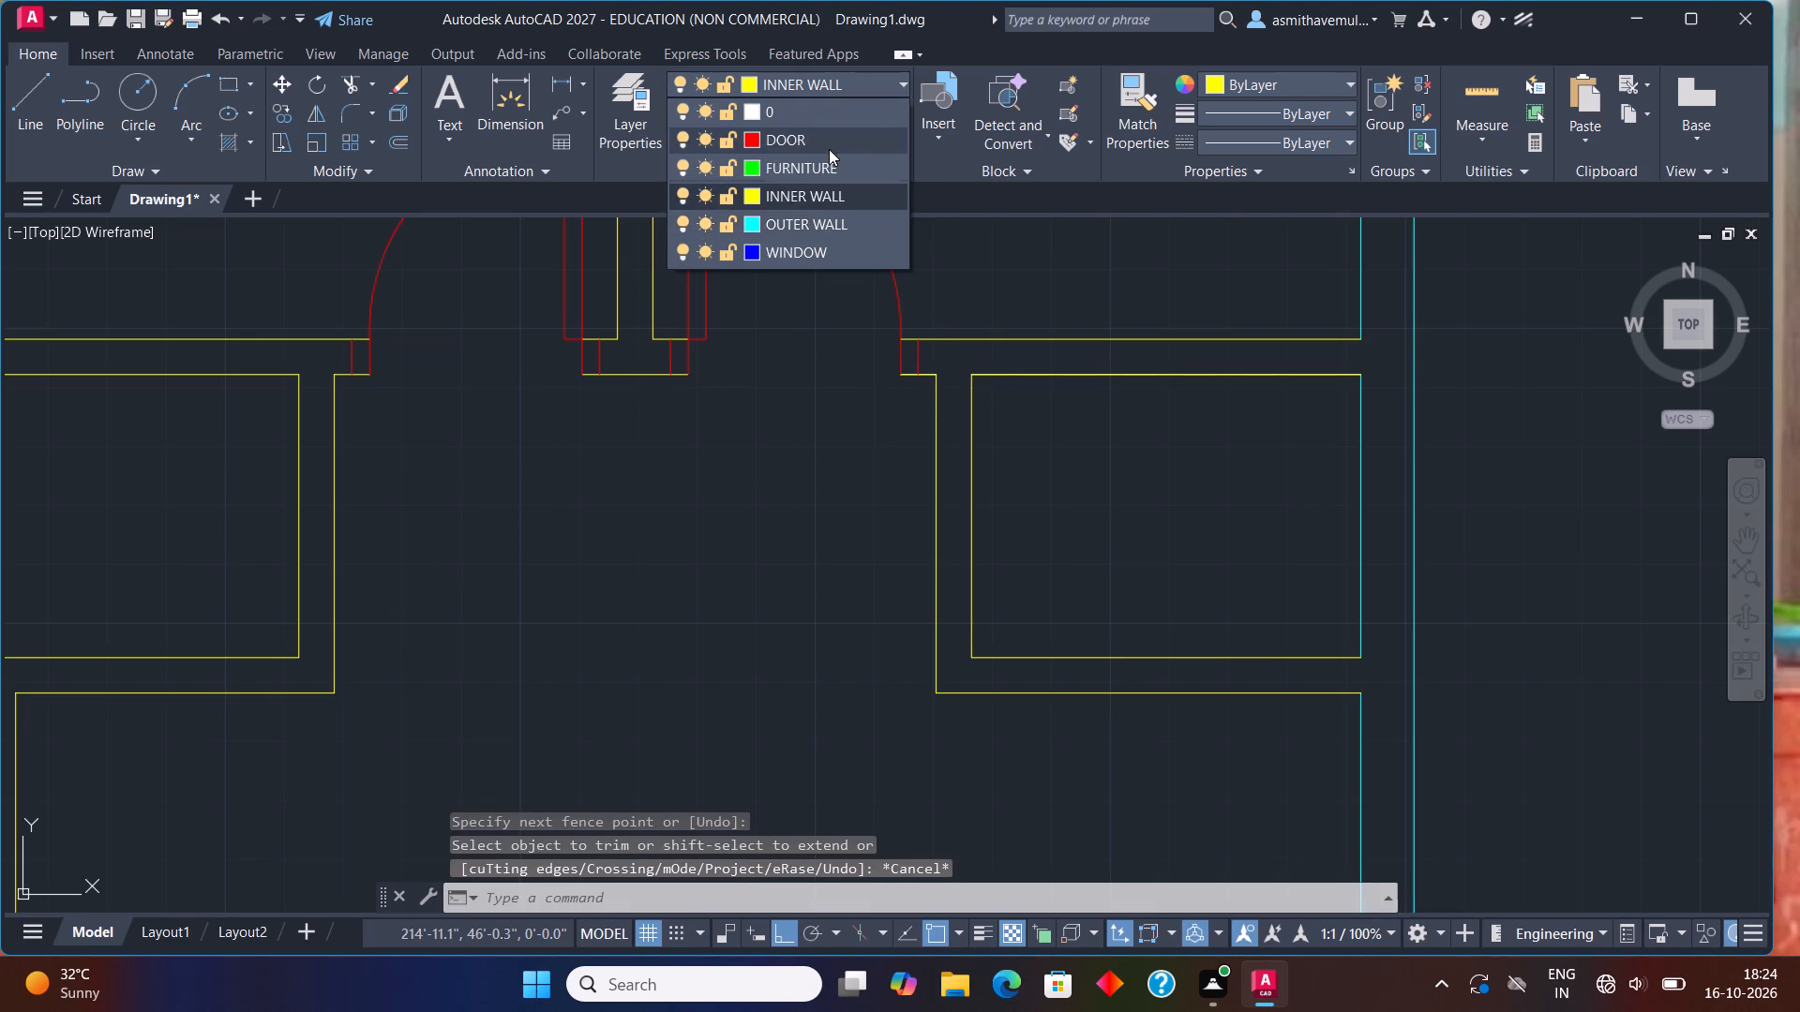
left_click(830, 144)
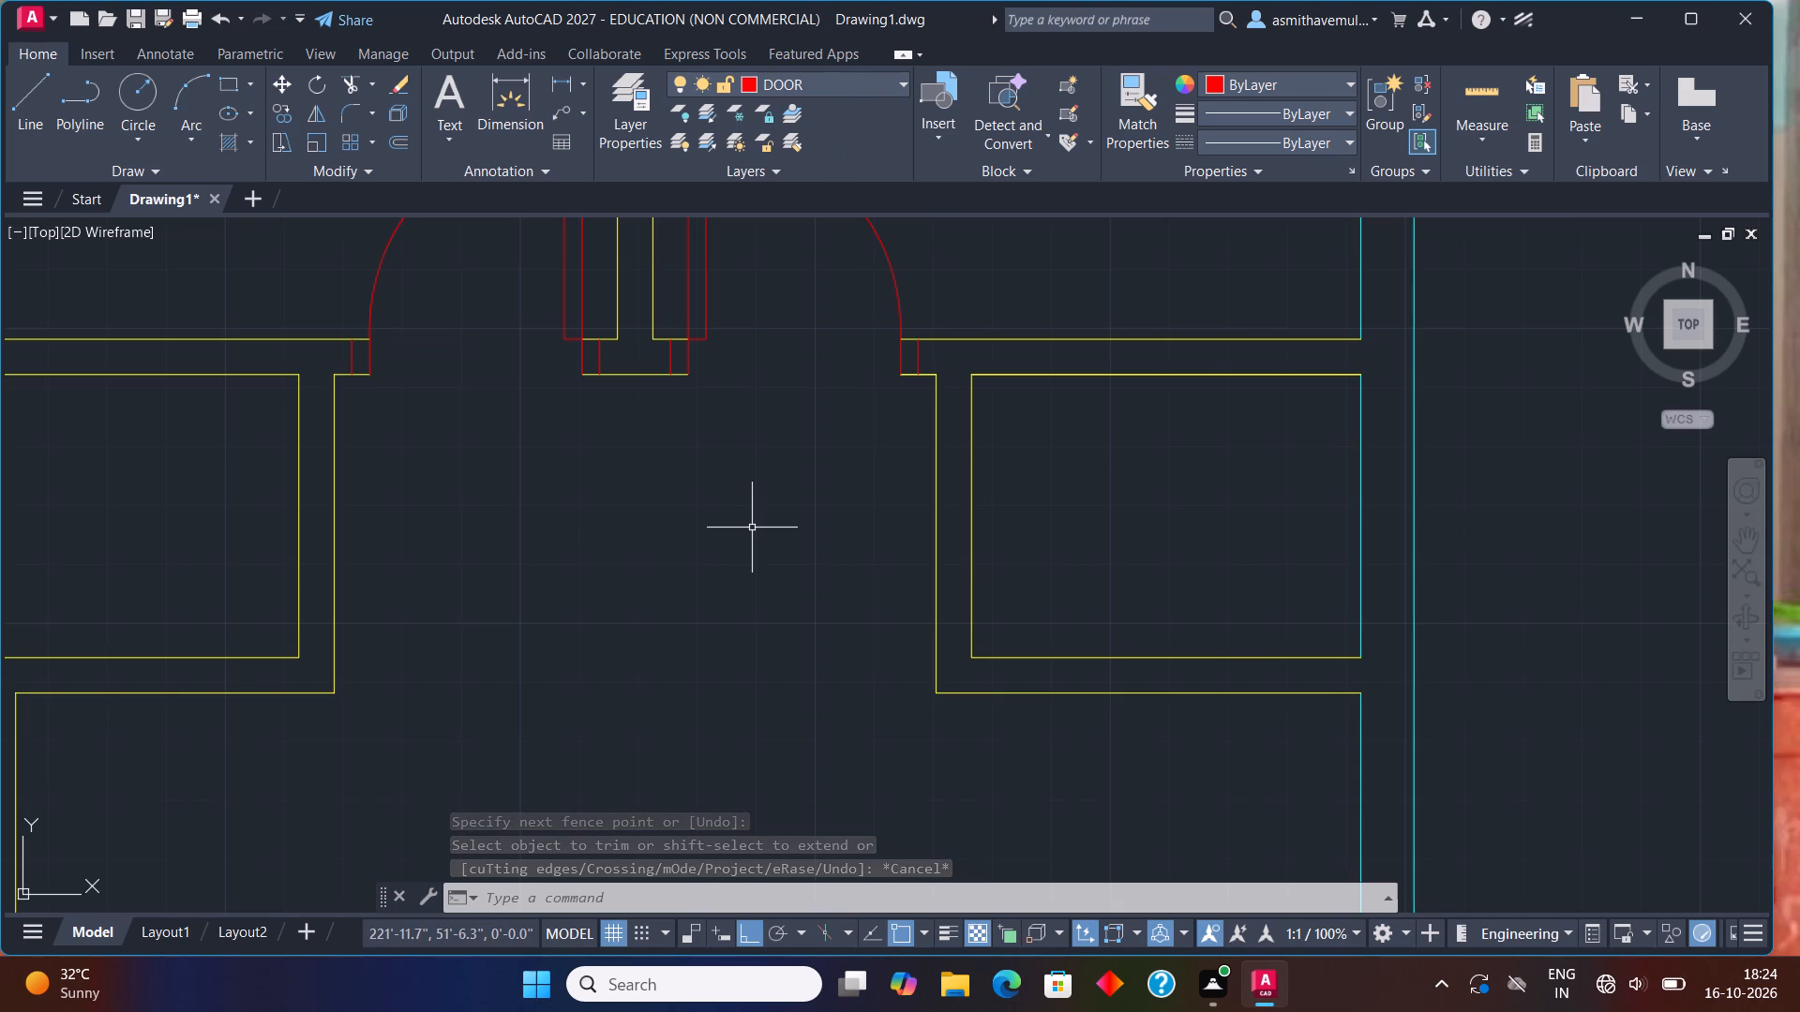
Draw a jamb line across the right-hand vertical partition, starting 3" below its upper inside corner with the horizontal partition.
key("l")
key("Return")
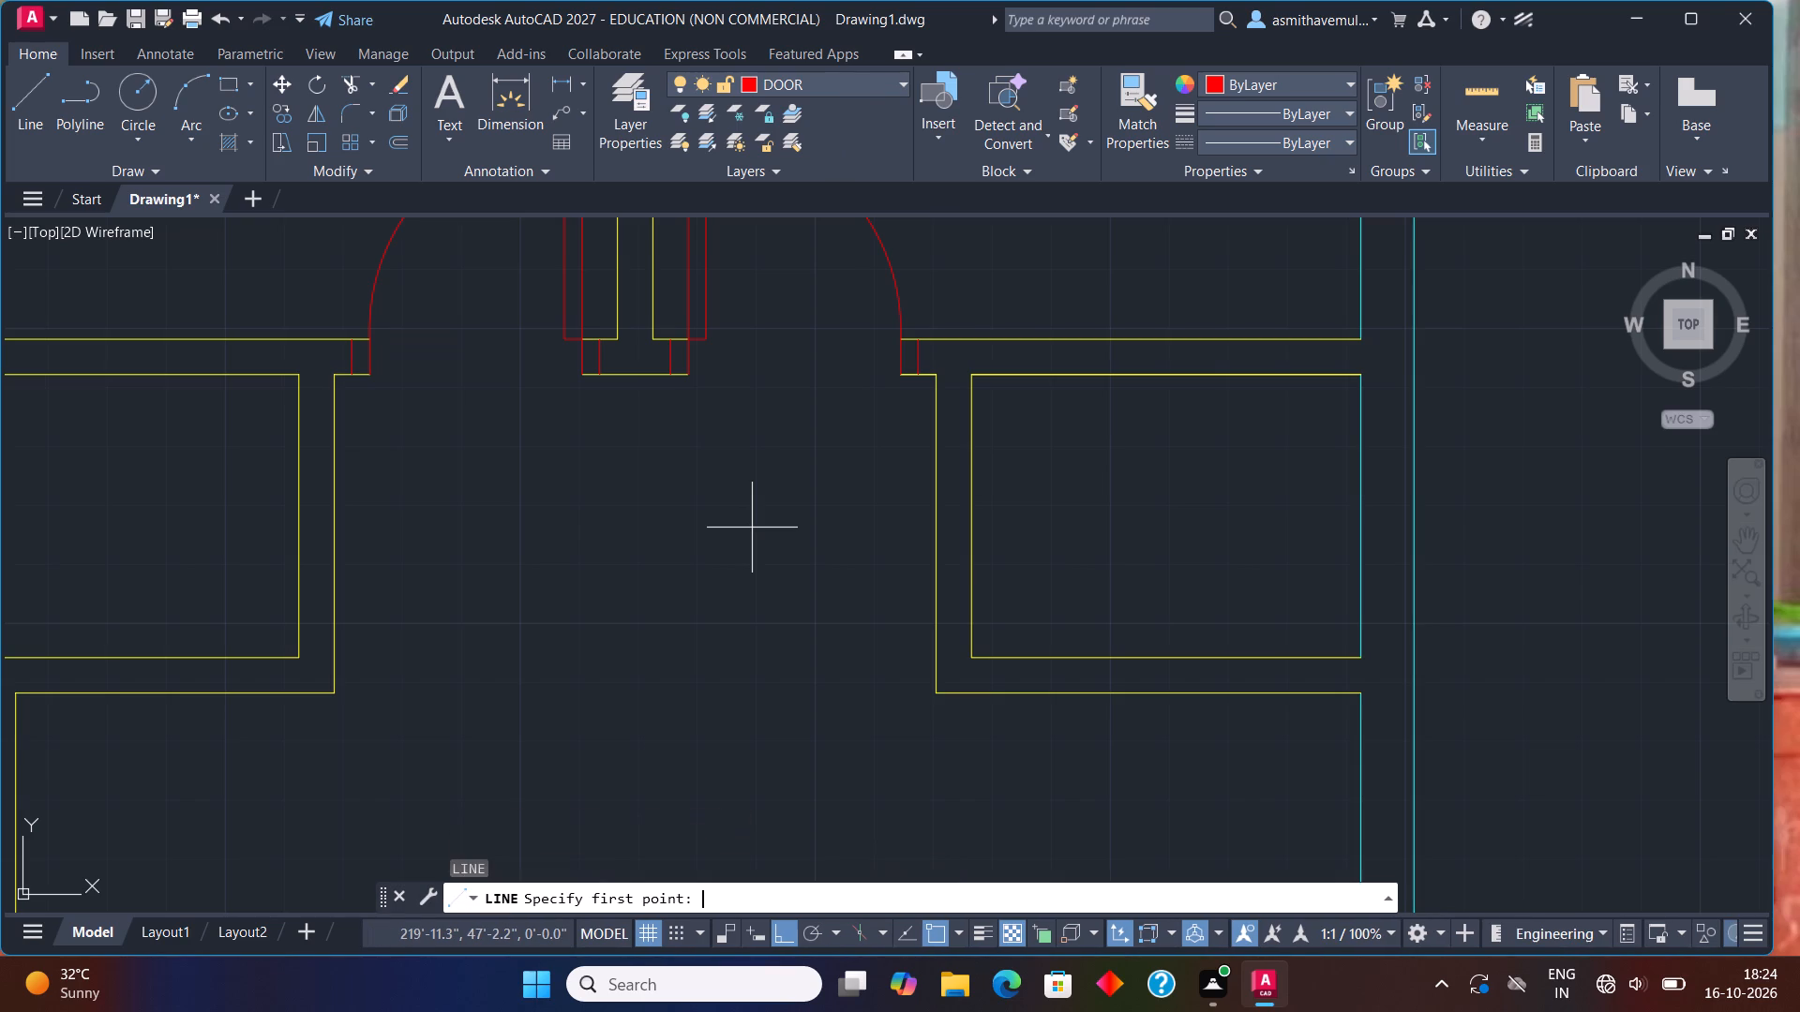
type("FR")
type("OM")
key("Return")
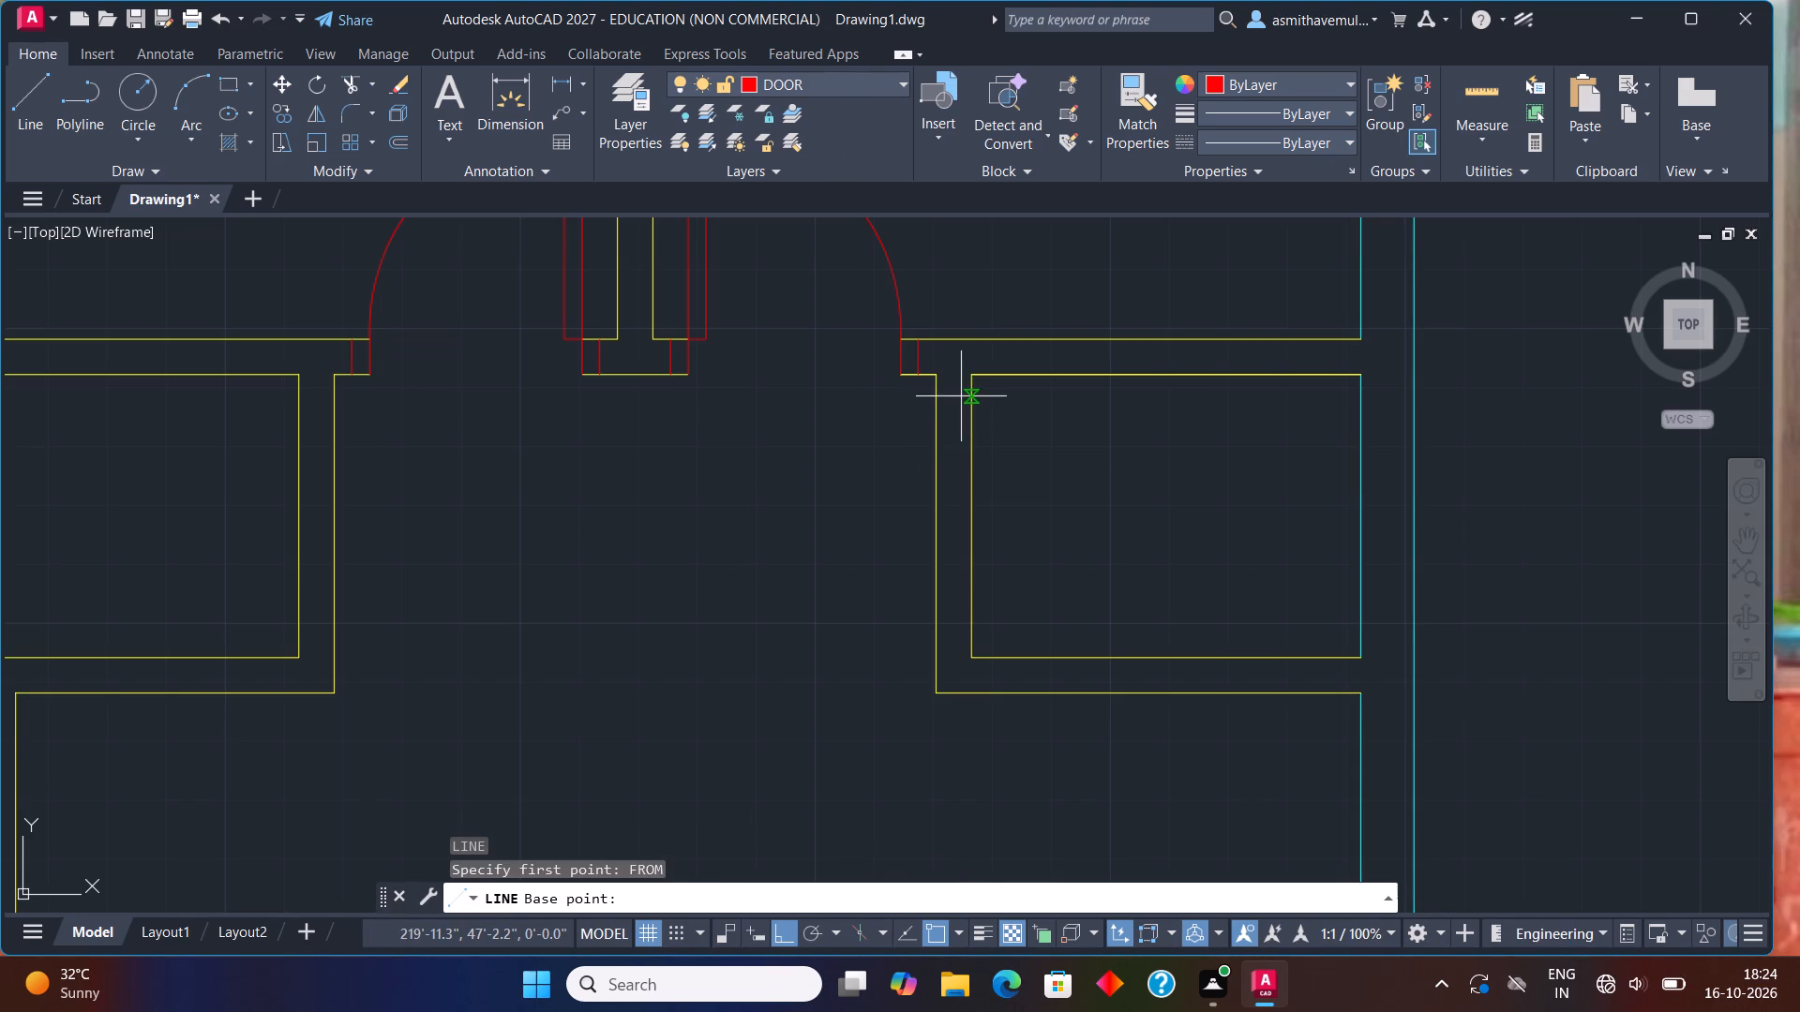
left_click(968, 379)
key("shift+at")
key("0")
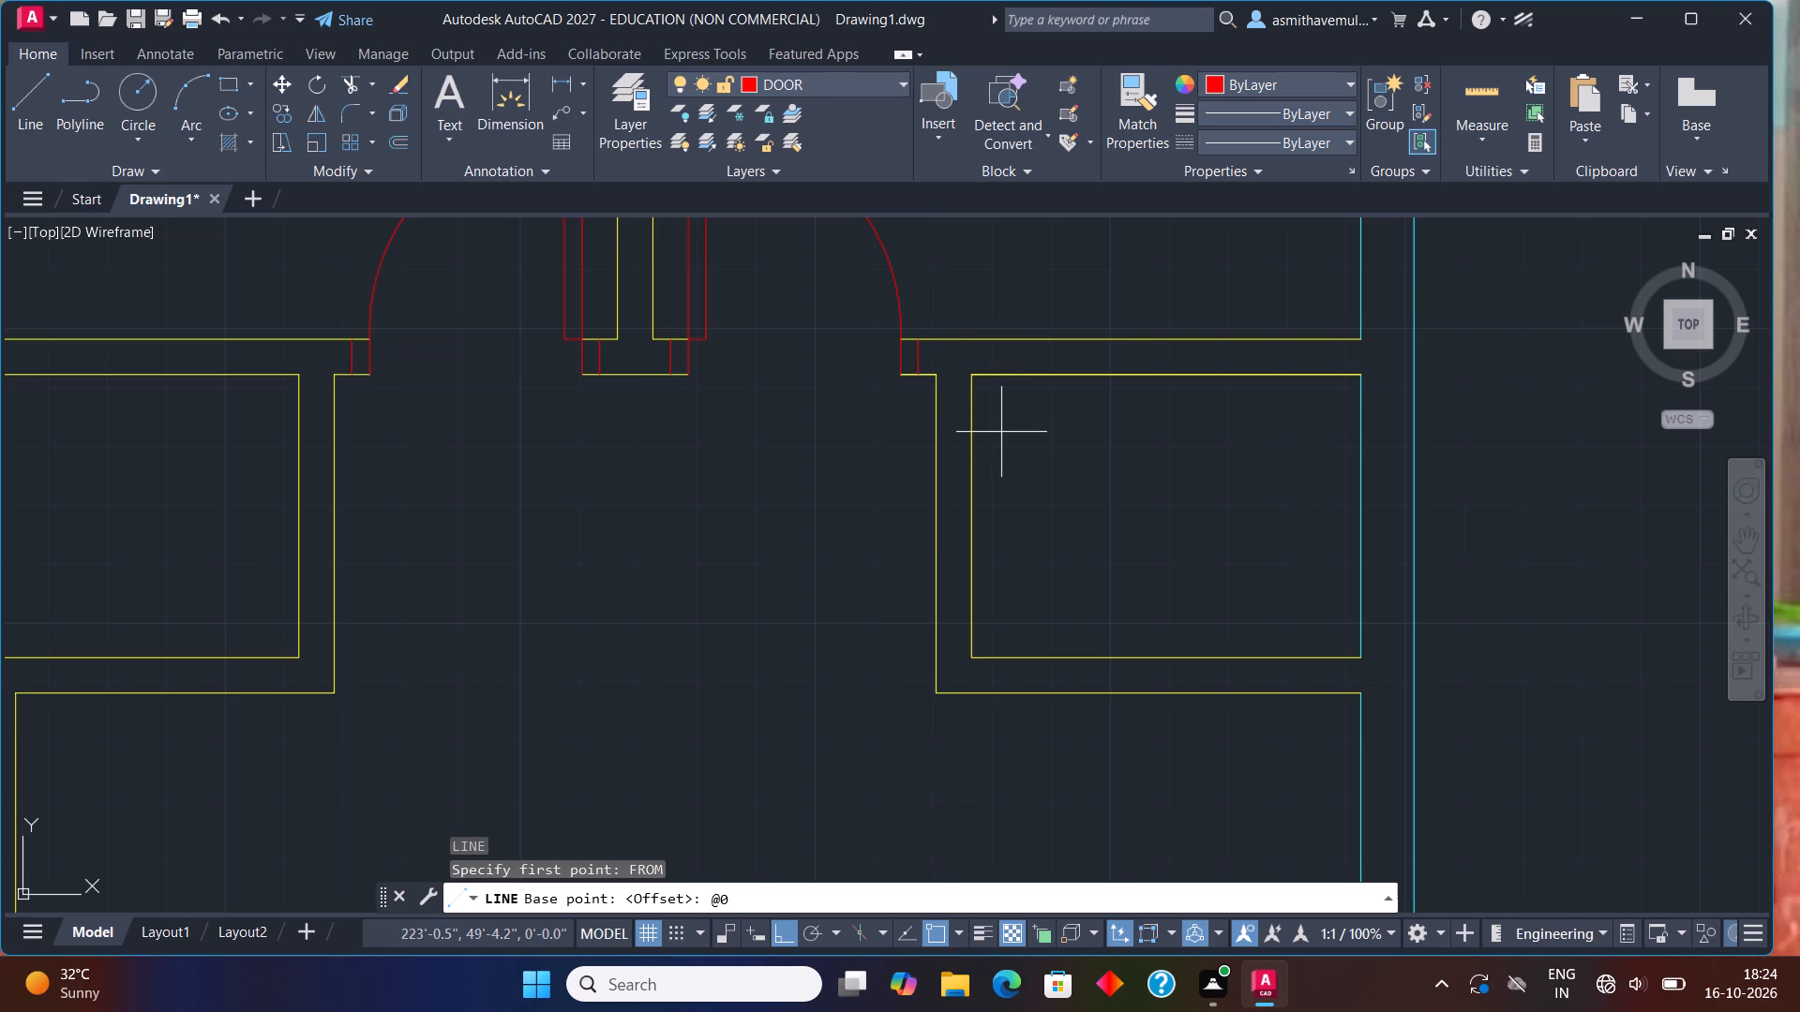
key("comma")
type("-3")
key("shift+quotedbl")
key("Return")
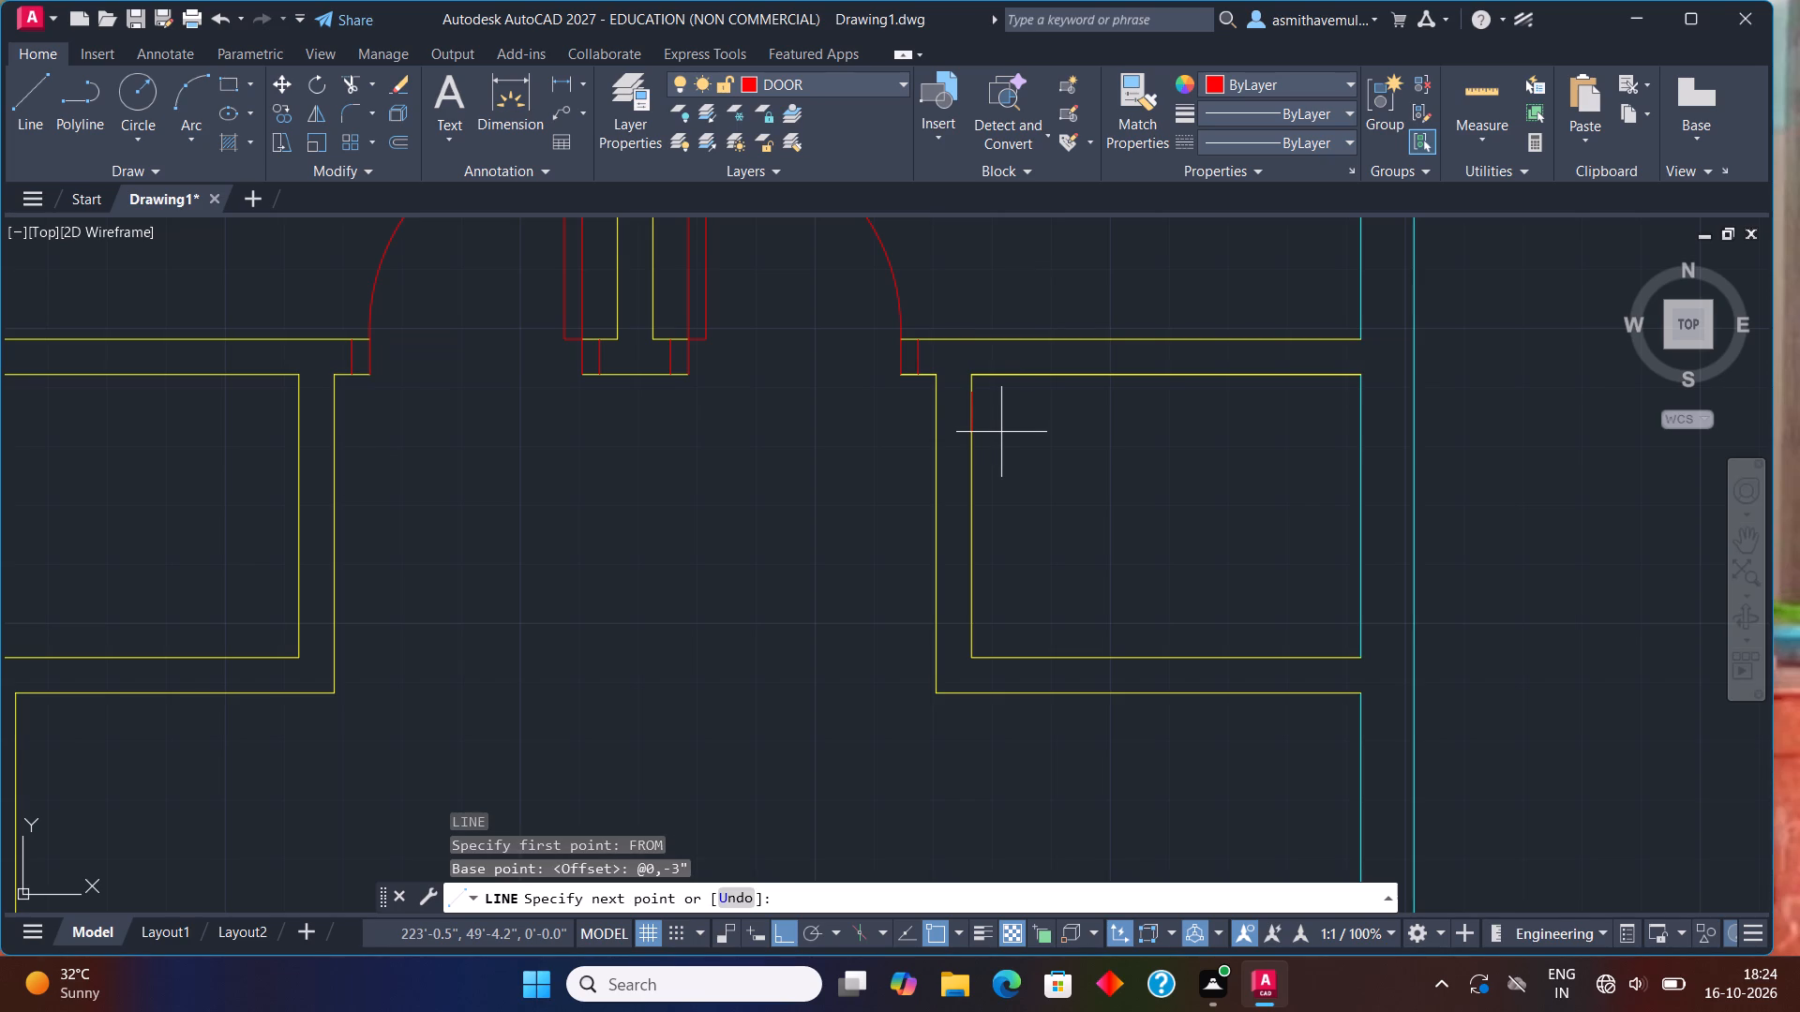
left_click(931, 393)
key("Escape")
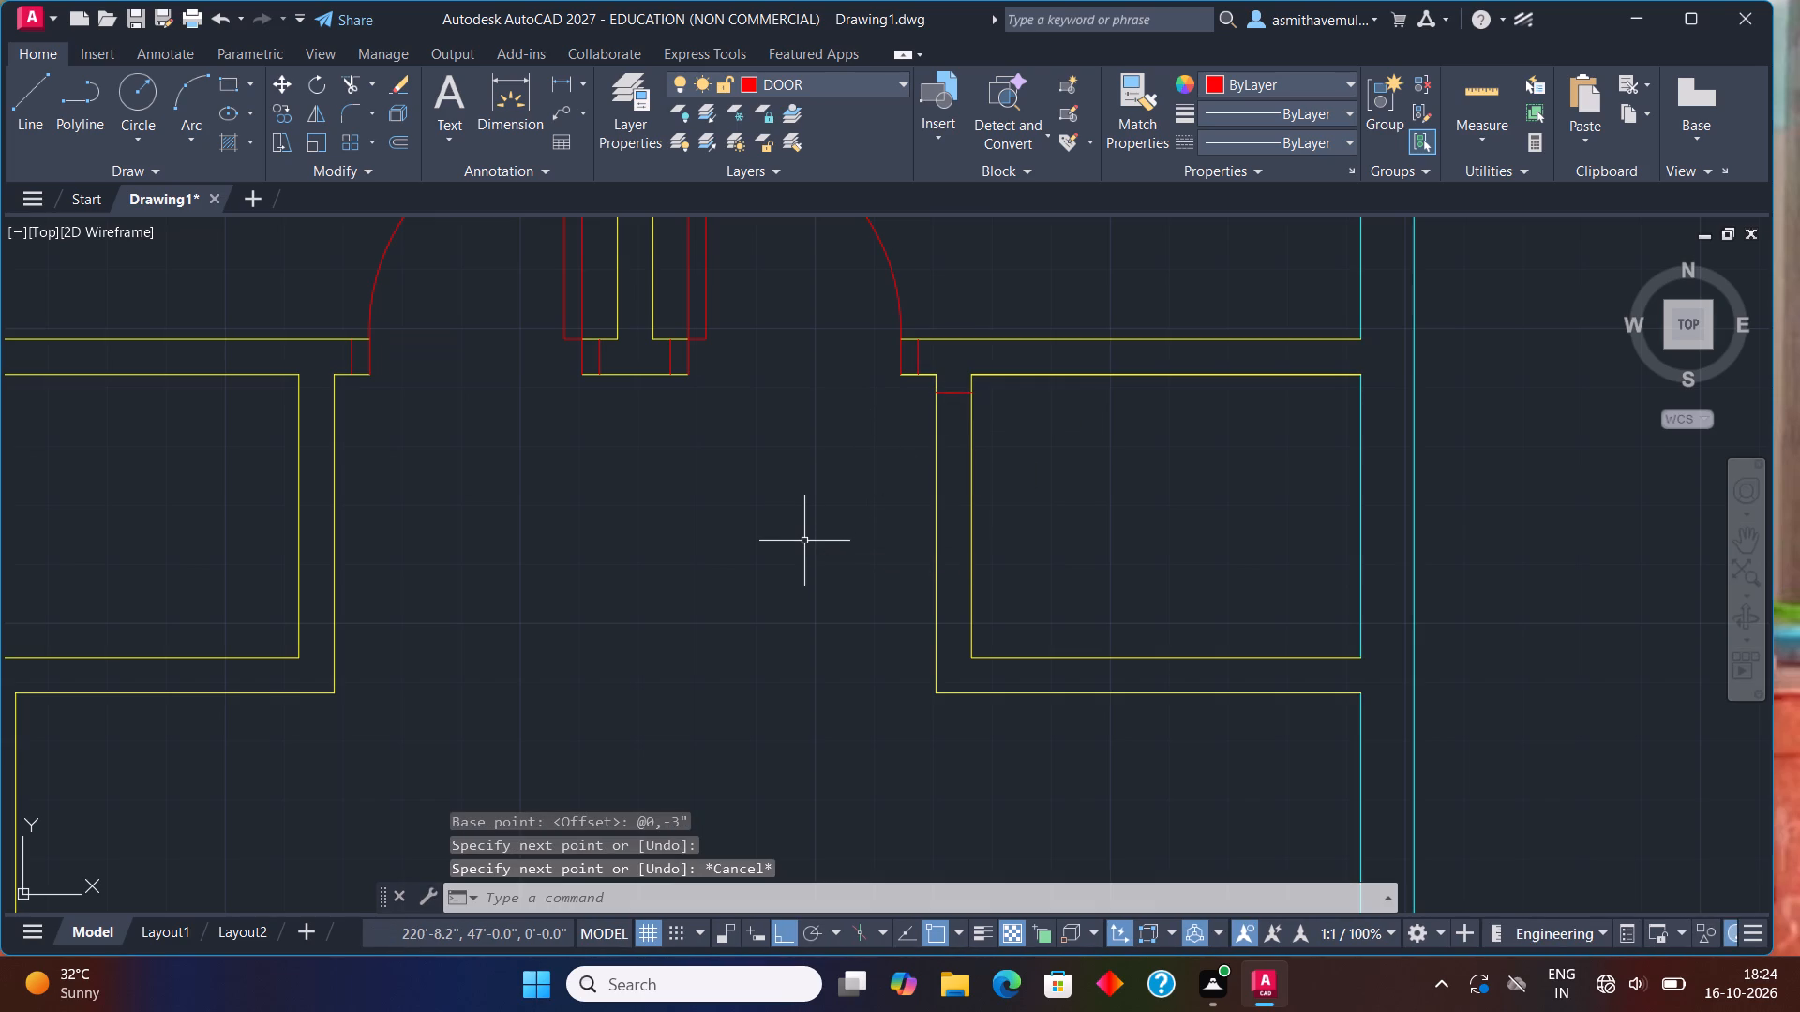
Offset the new jamb line 3" downward to complete the upper door jamb.
key("o")
key("Return")
key("3")
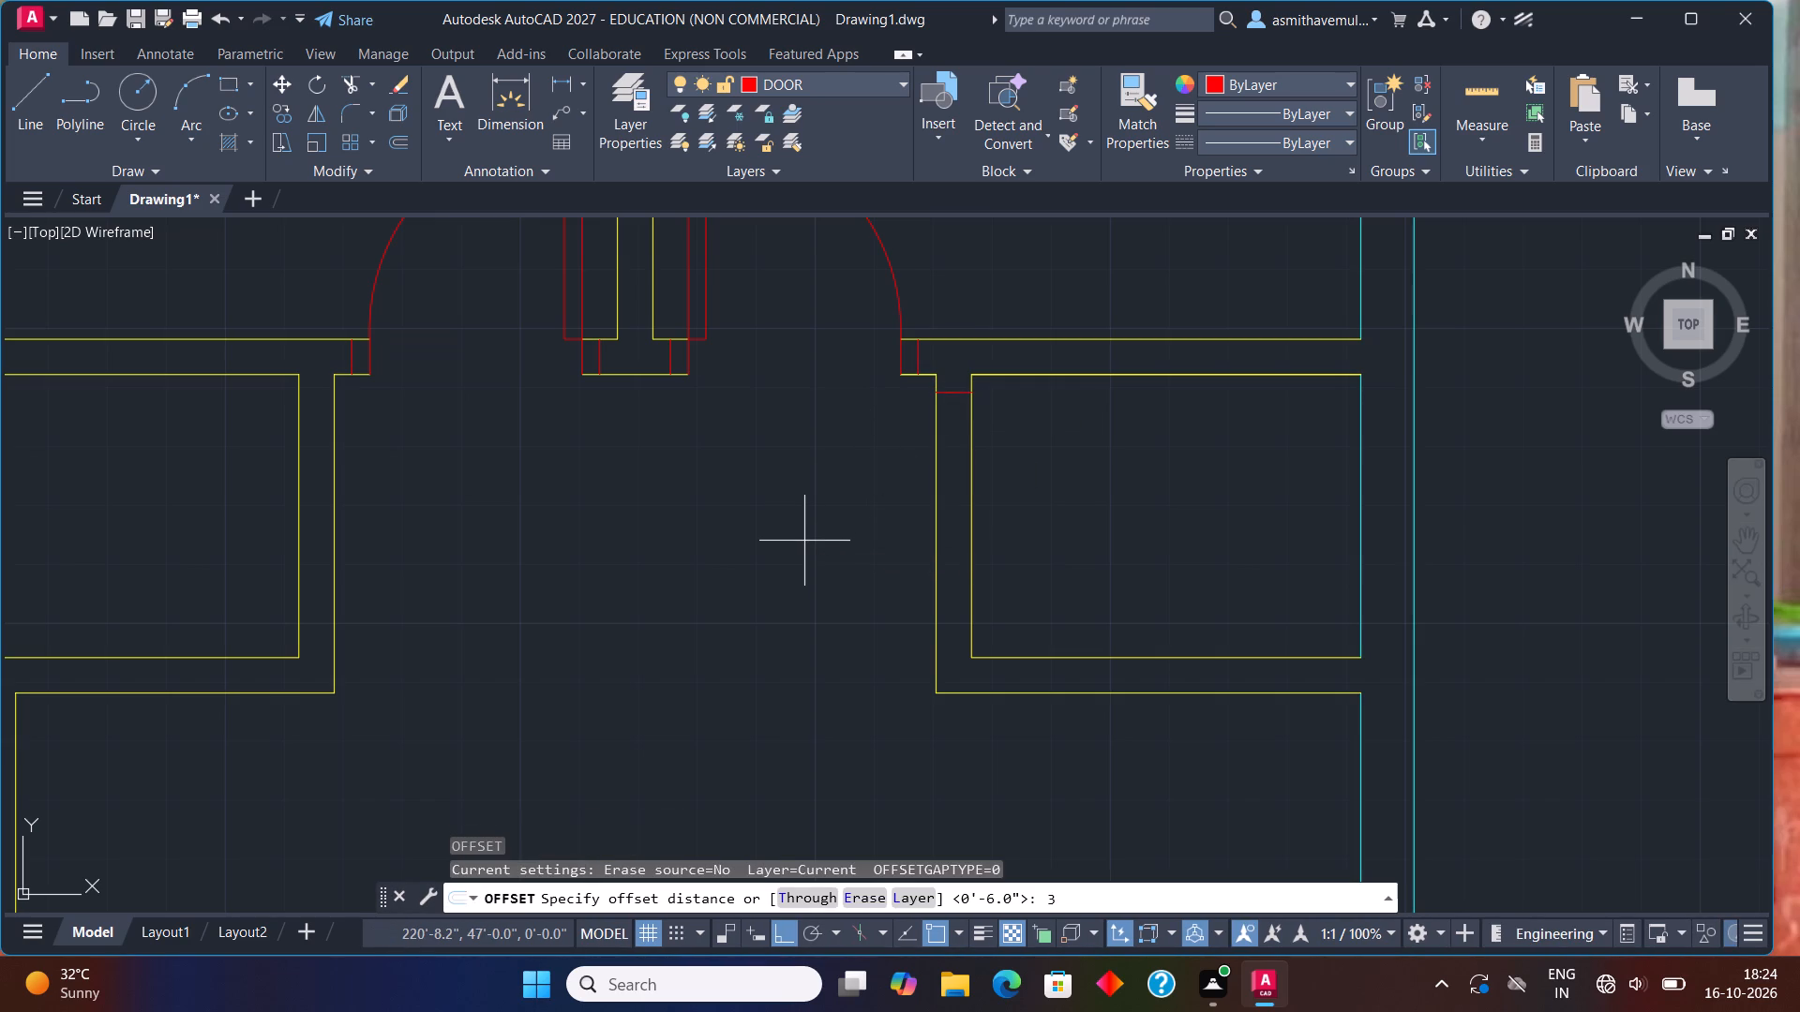
key("shift+quotedbl")
key("Return")
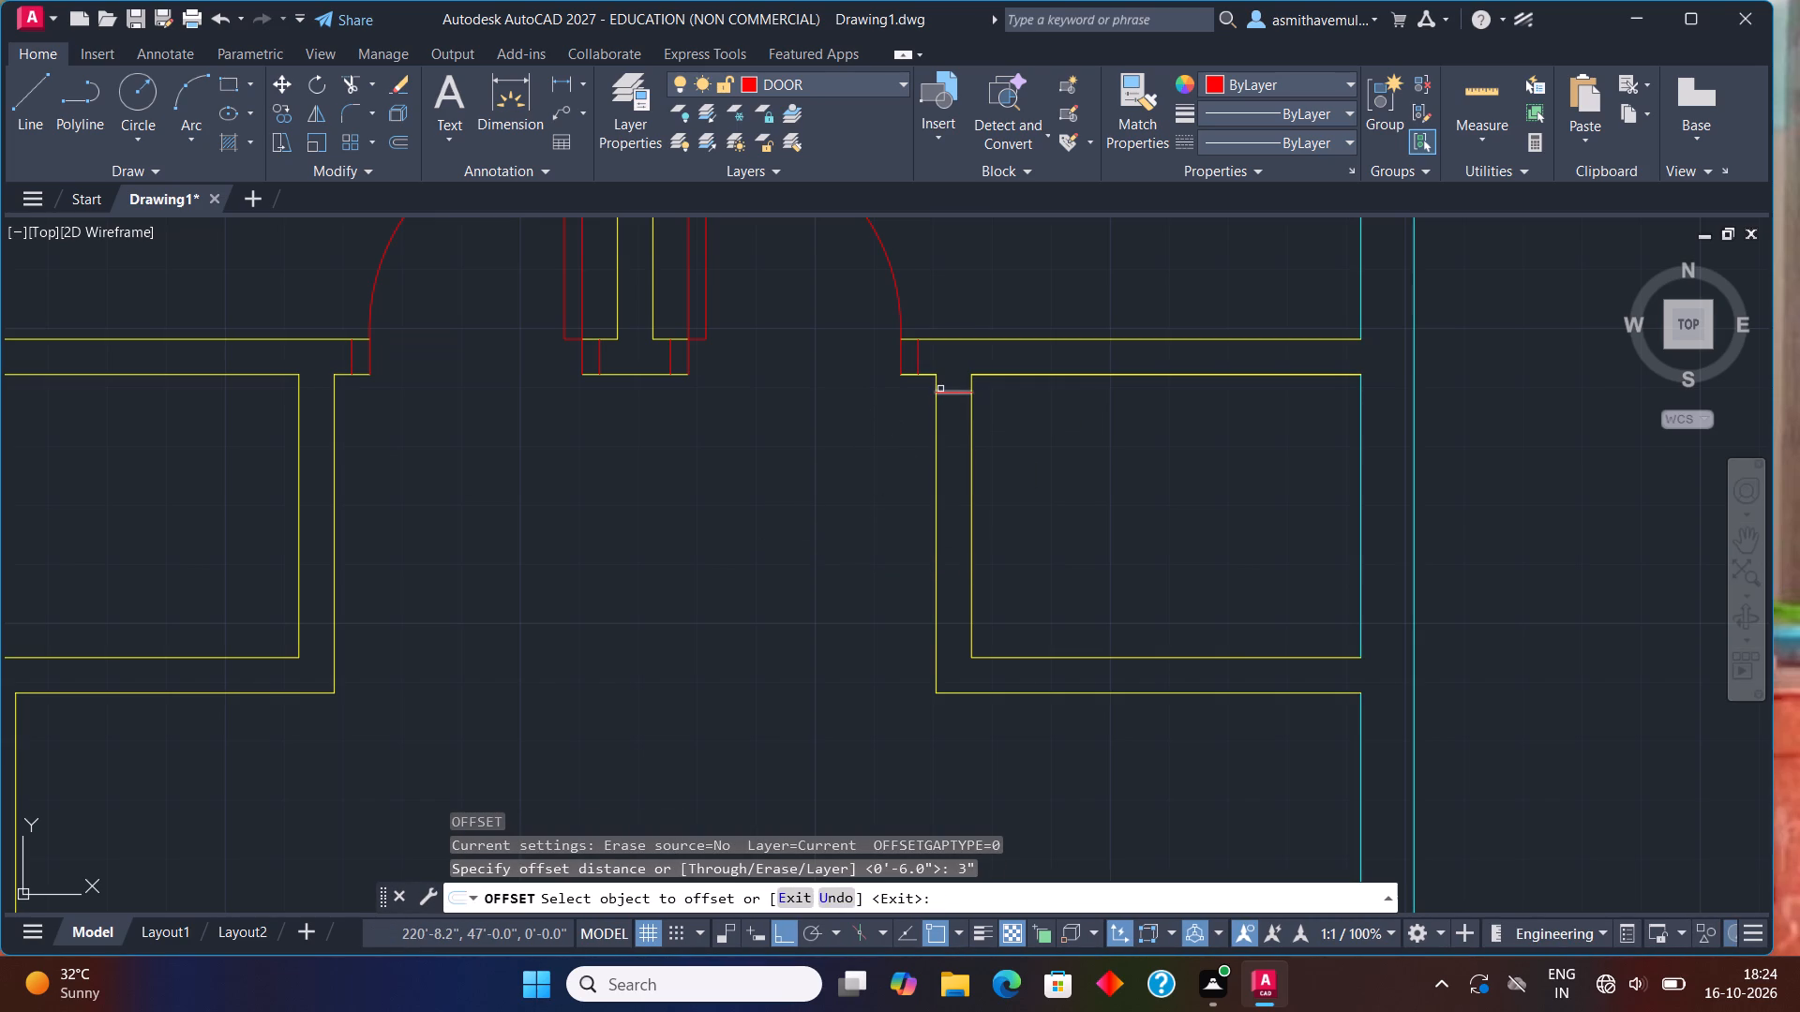
left_click(954, 390)
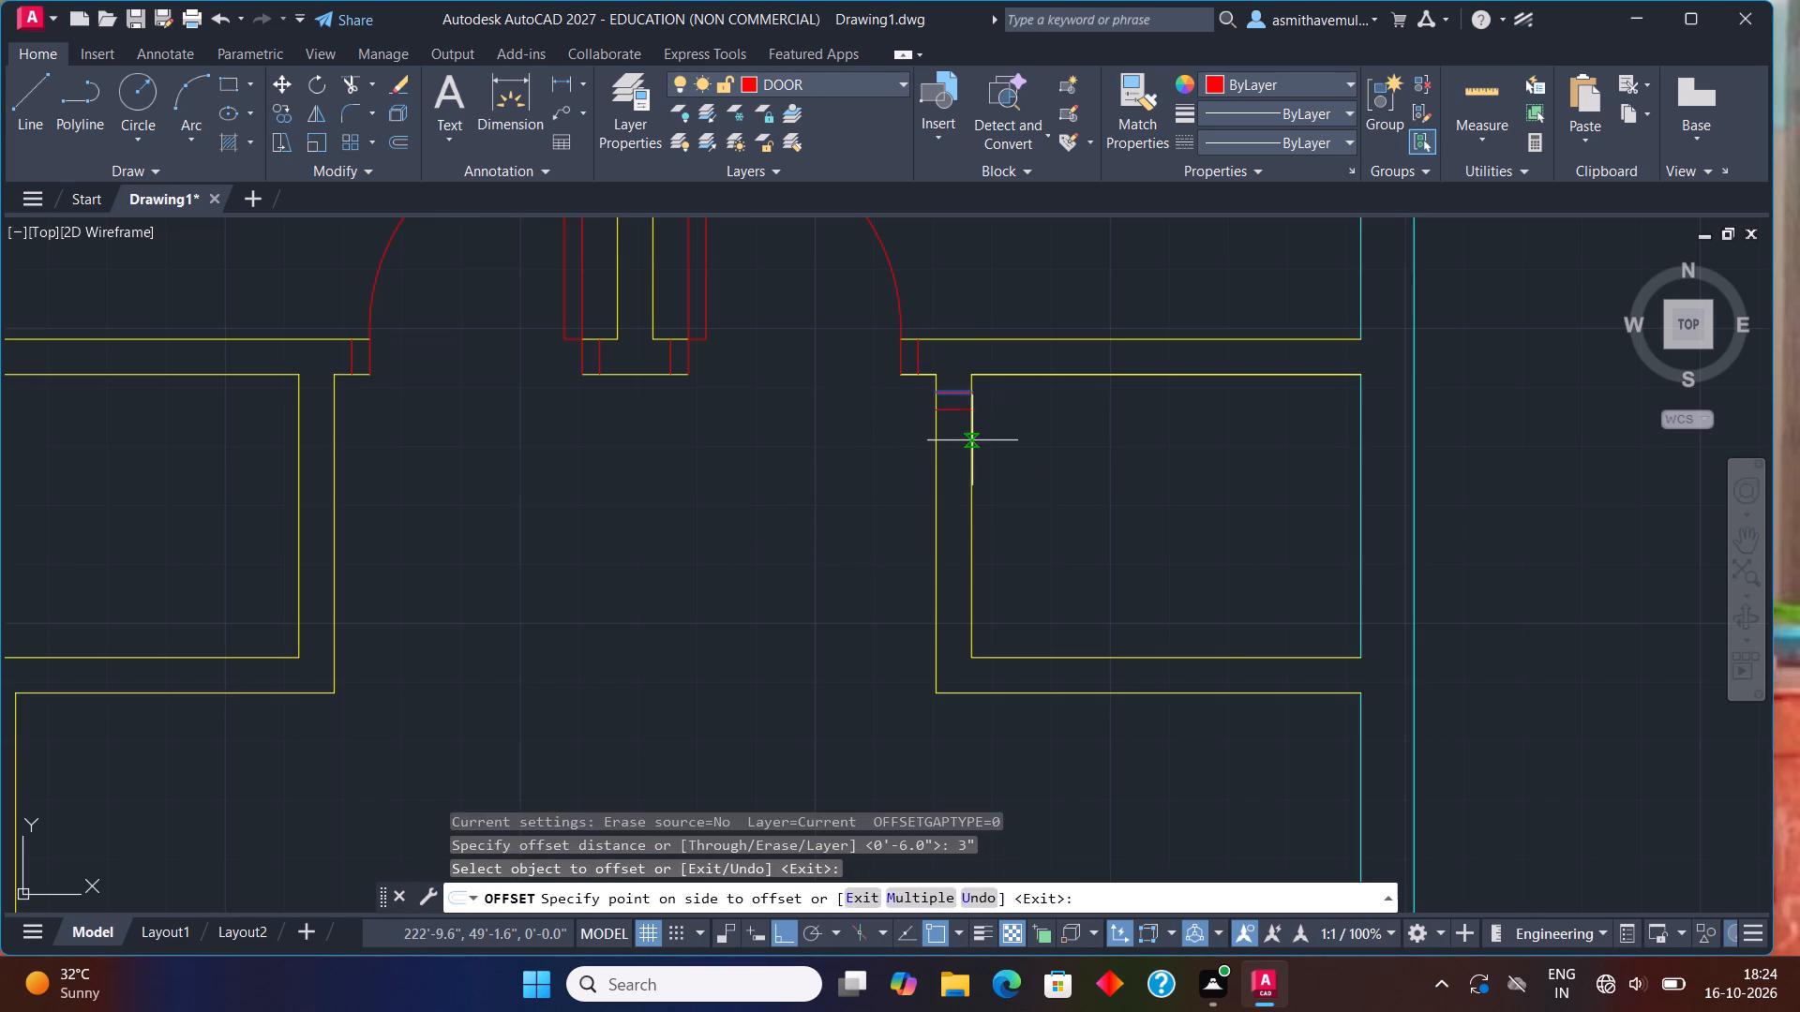
left_click(981, 457)
key("Escape")
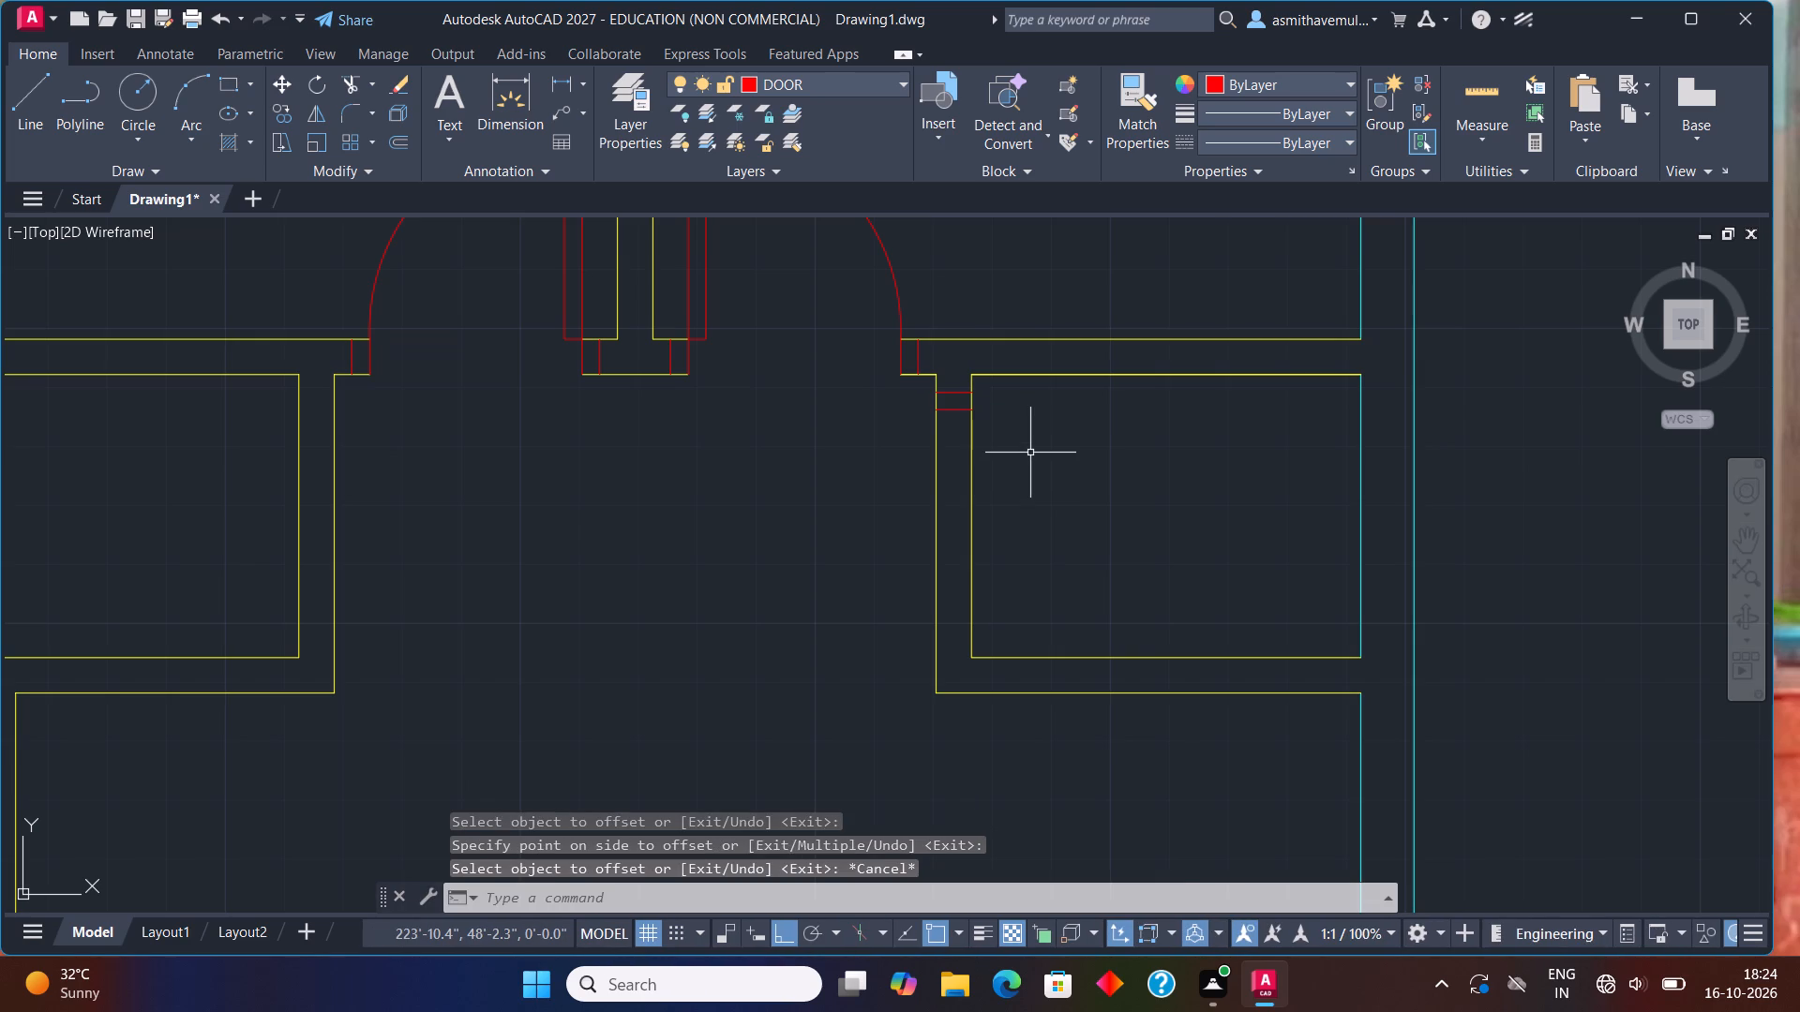
Offset the upper jamb's lower line 3' downward to mark the far side of the door opening.
key("o")
key("Return")
key("3")
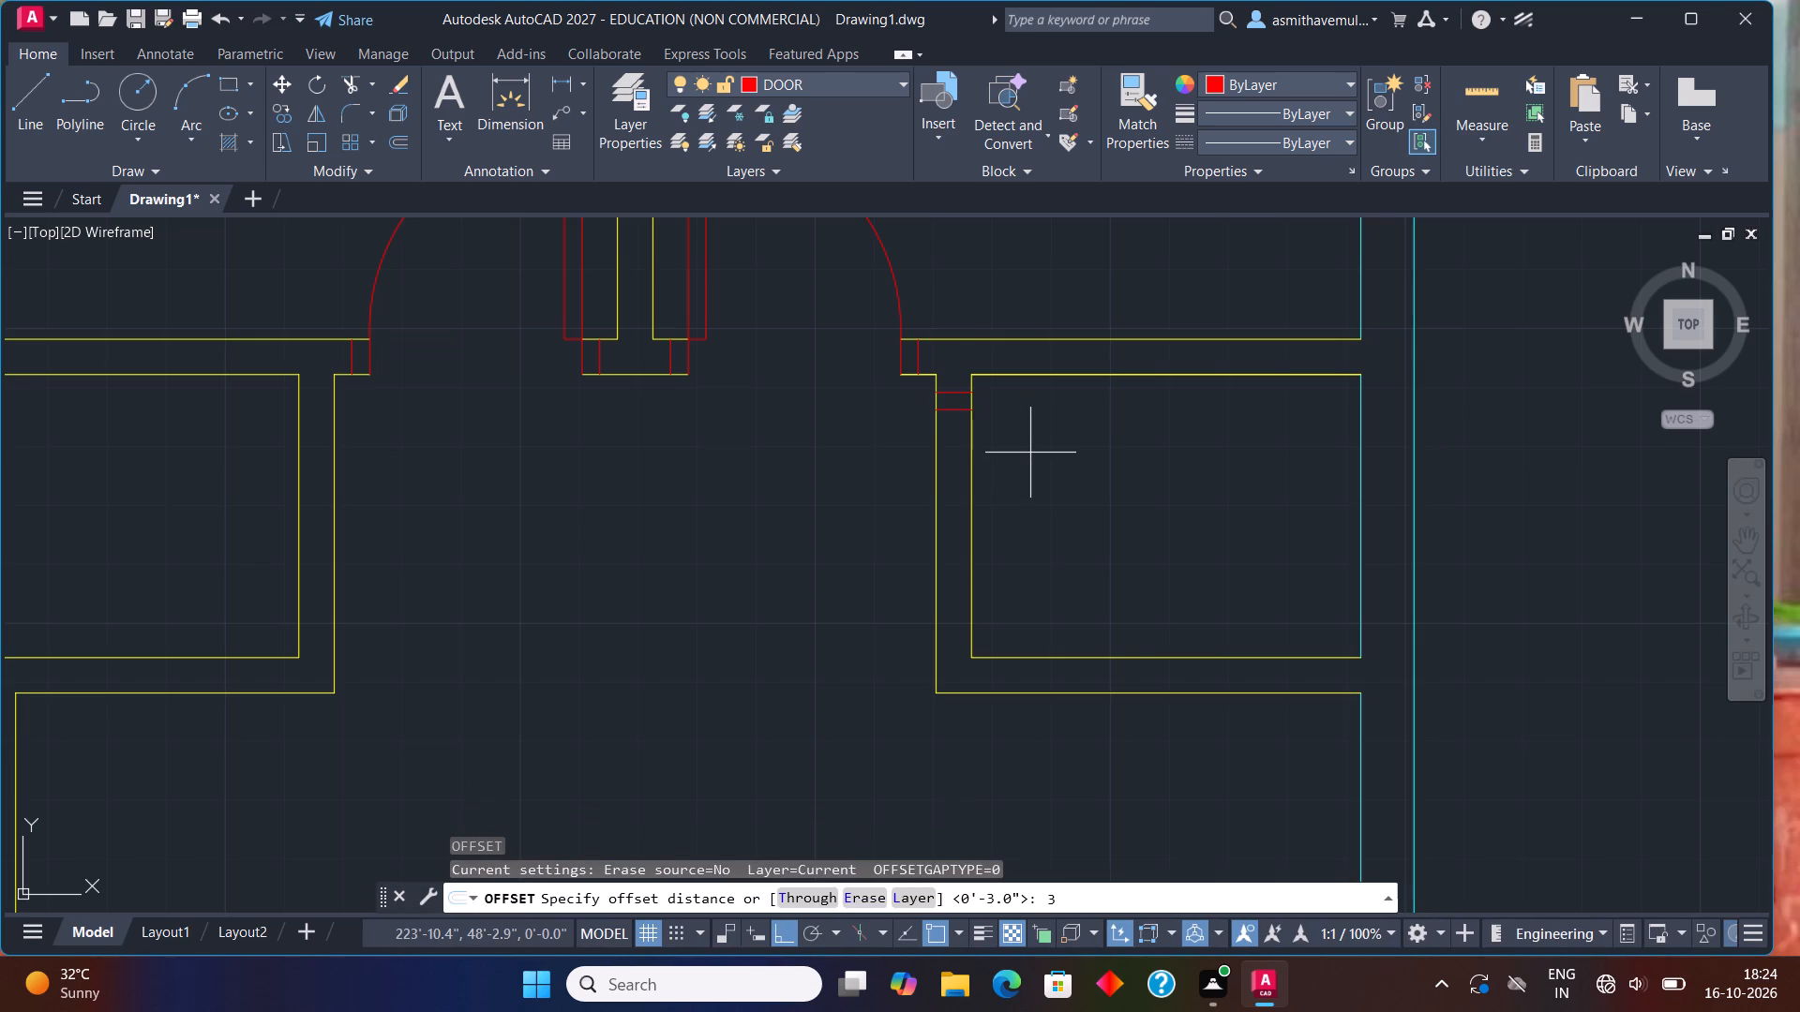
key("apostrophe")
key("Return")
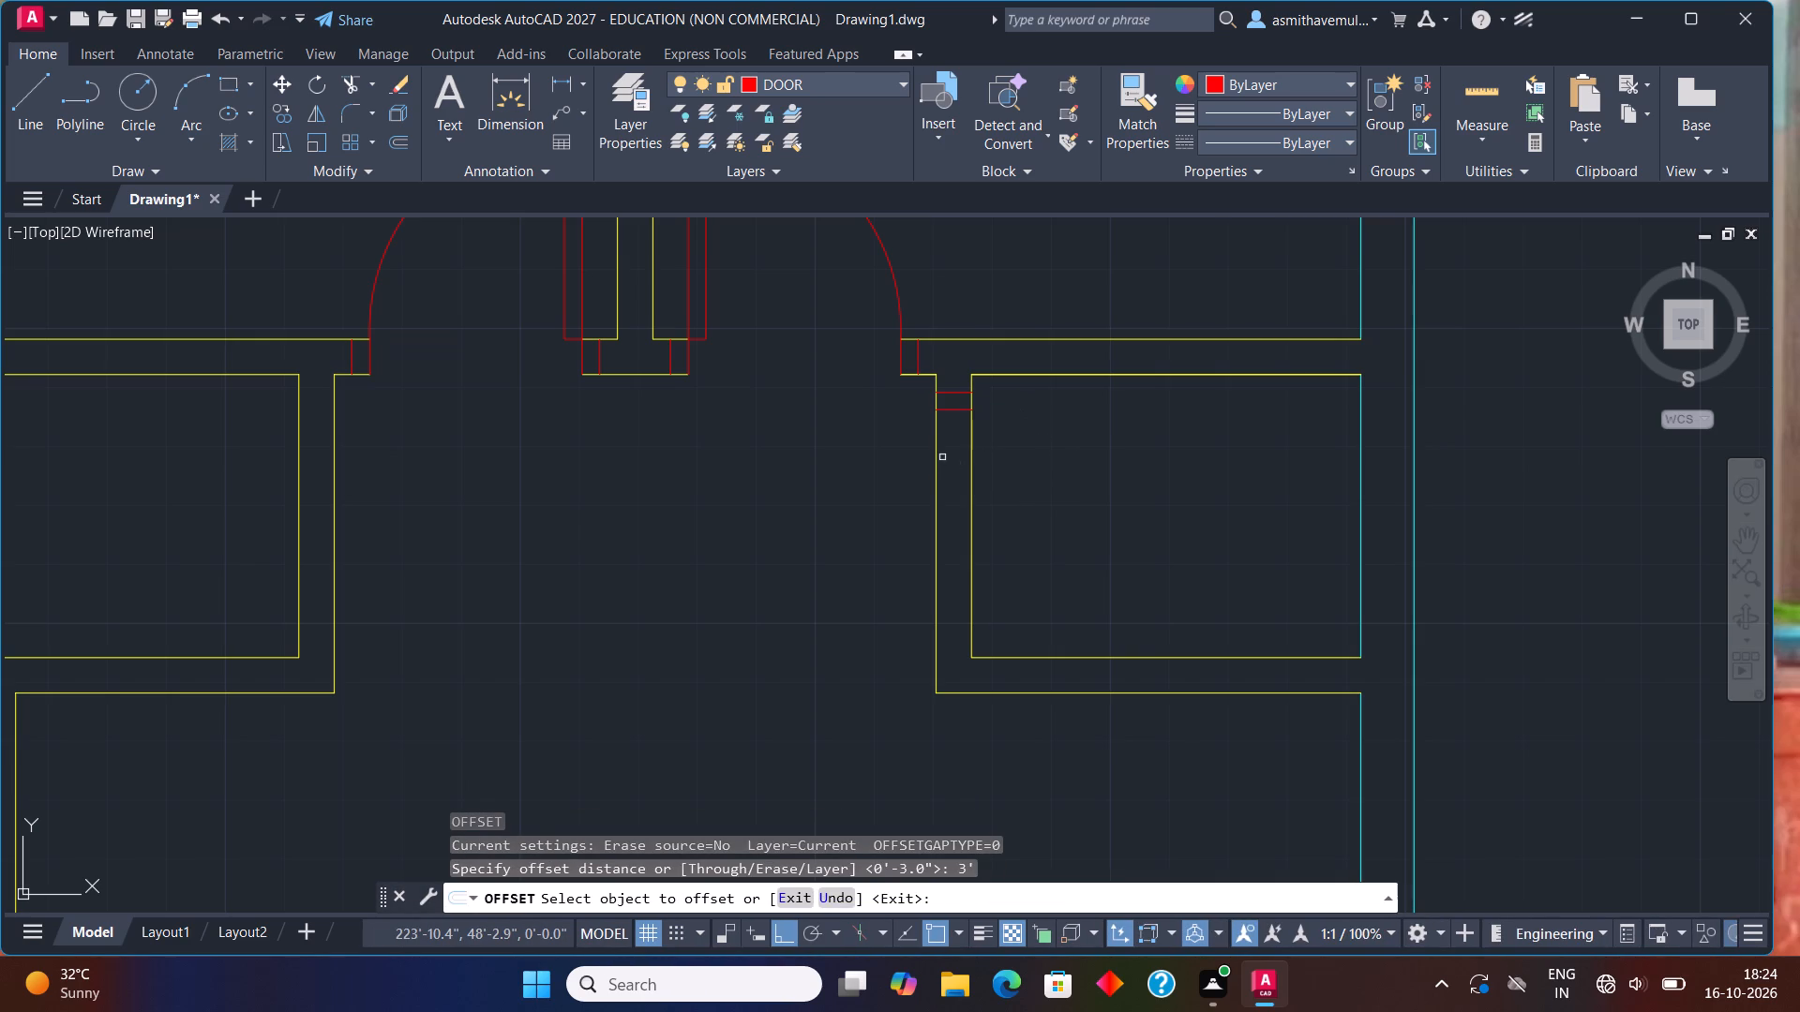
left_click(954, 409)
left_click_drag(963, 558, 971, 556)
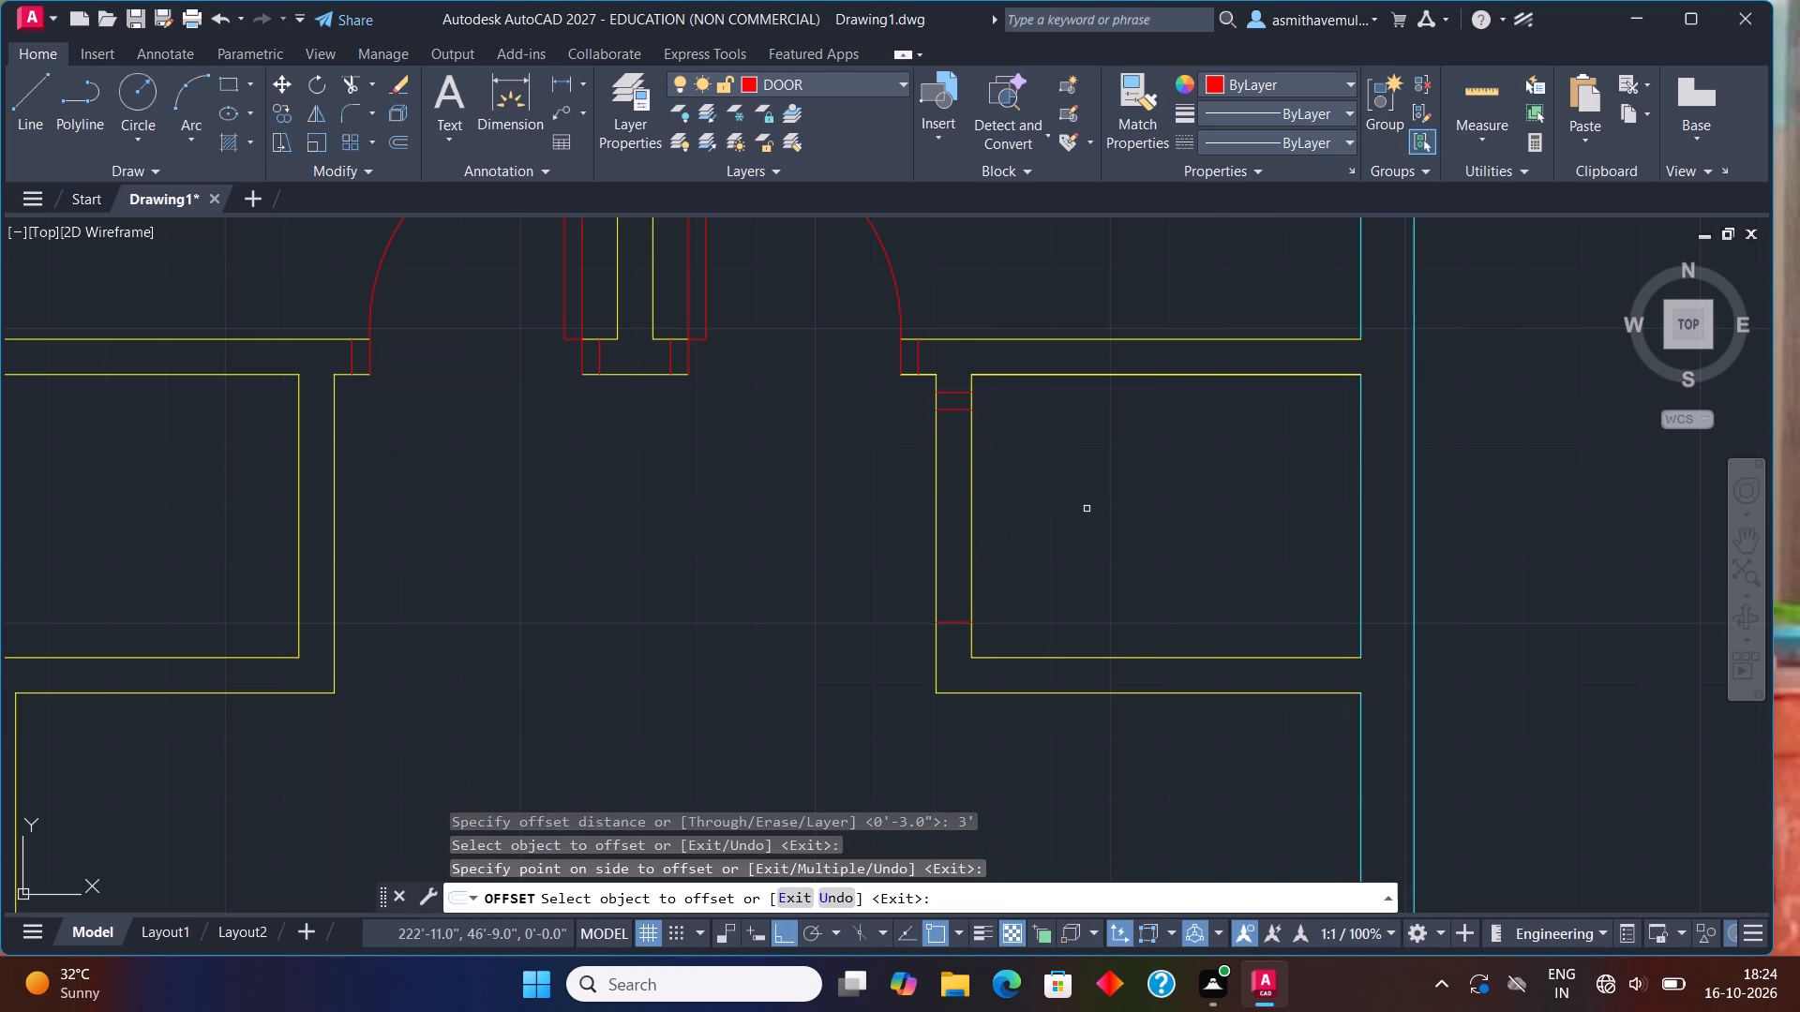
key("Escape")
Offset the line at the bottom of the door opening 3" downward to complete the lower jamb.
key("o")
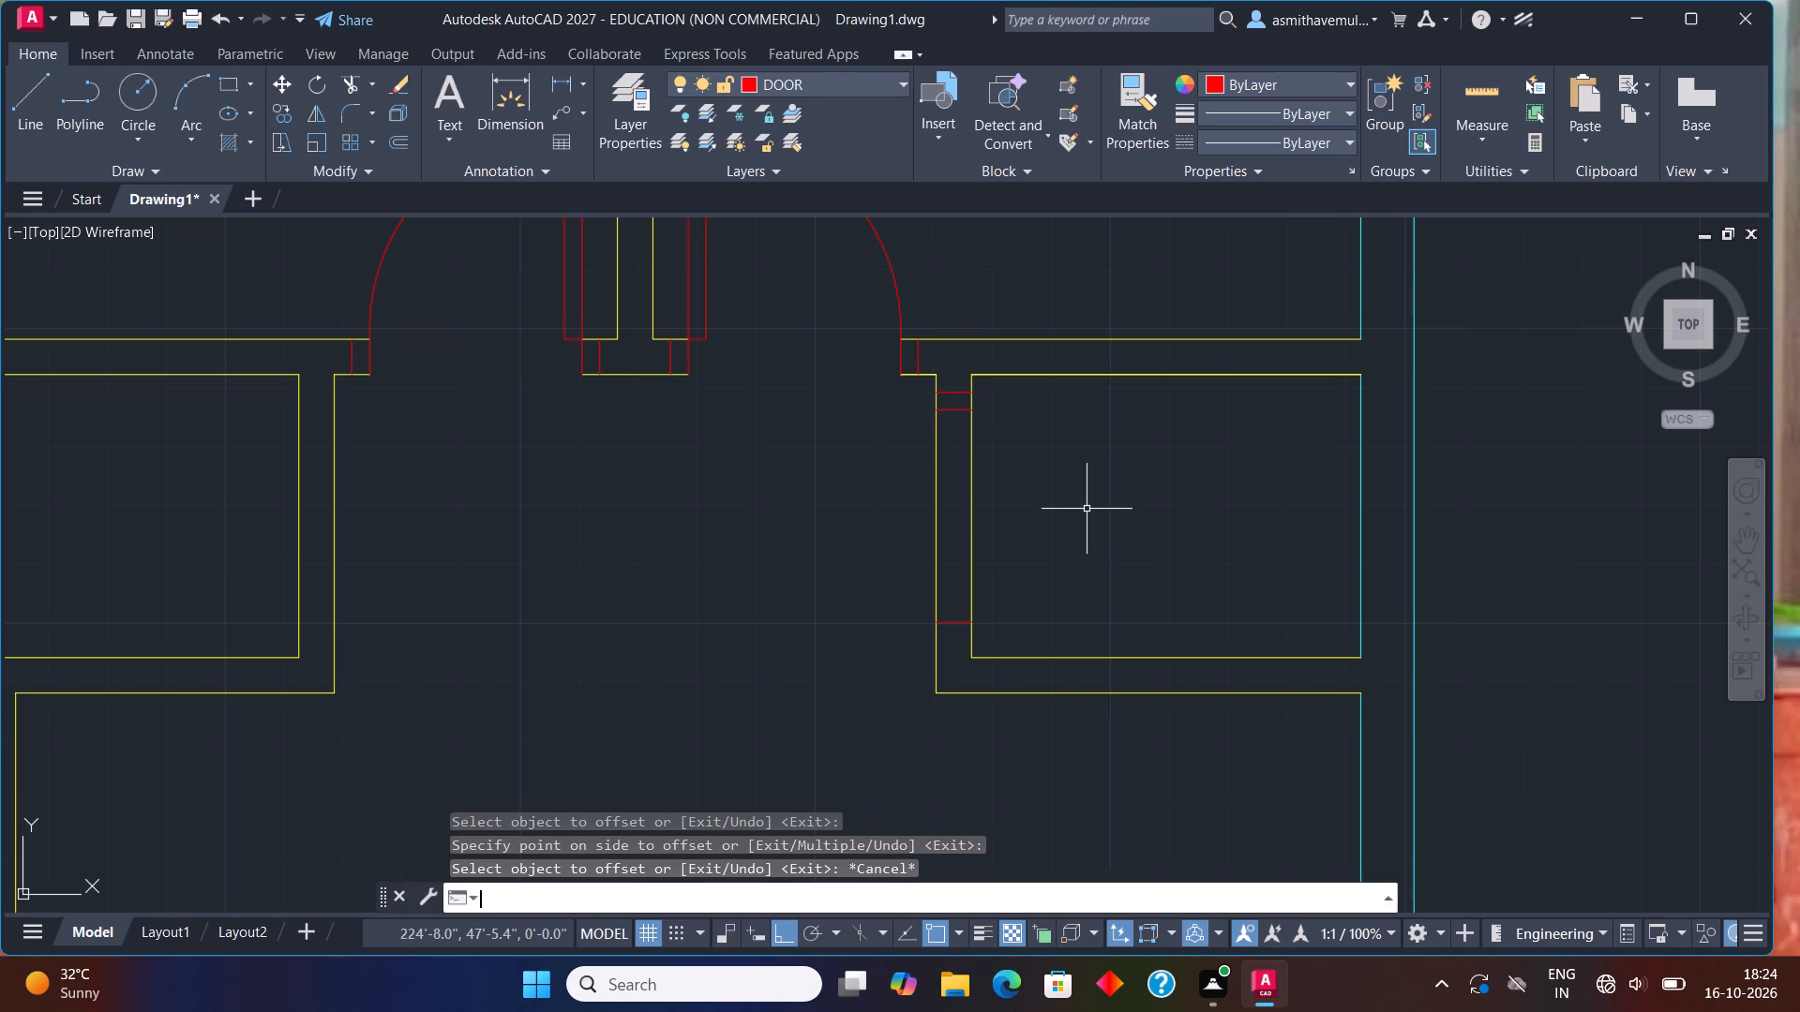
key("Return")
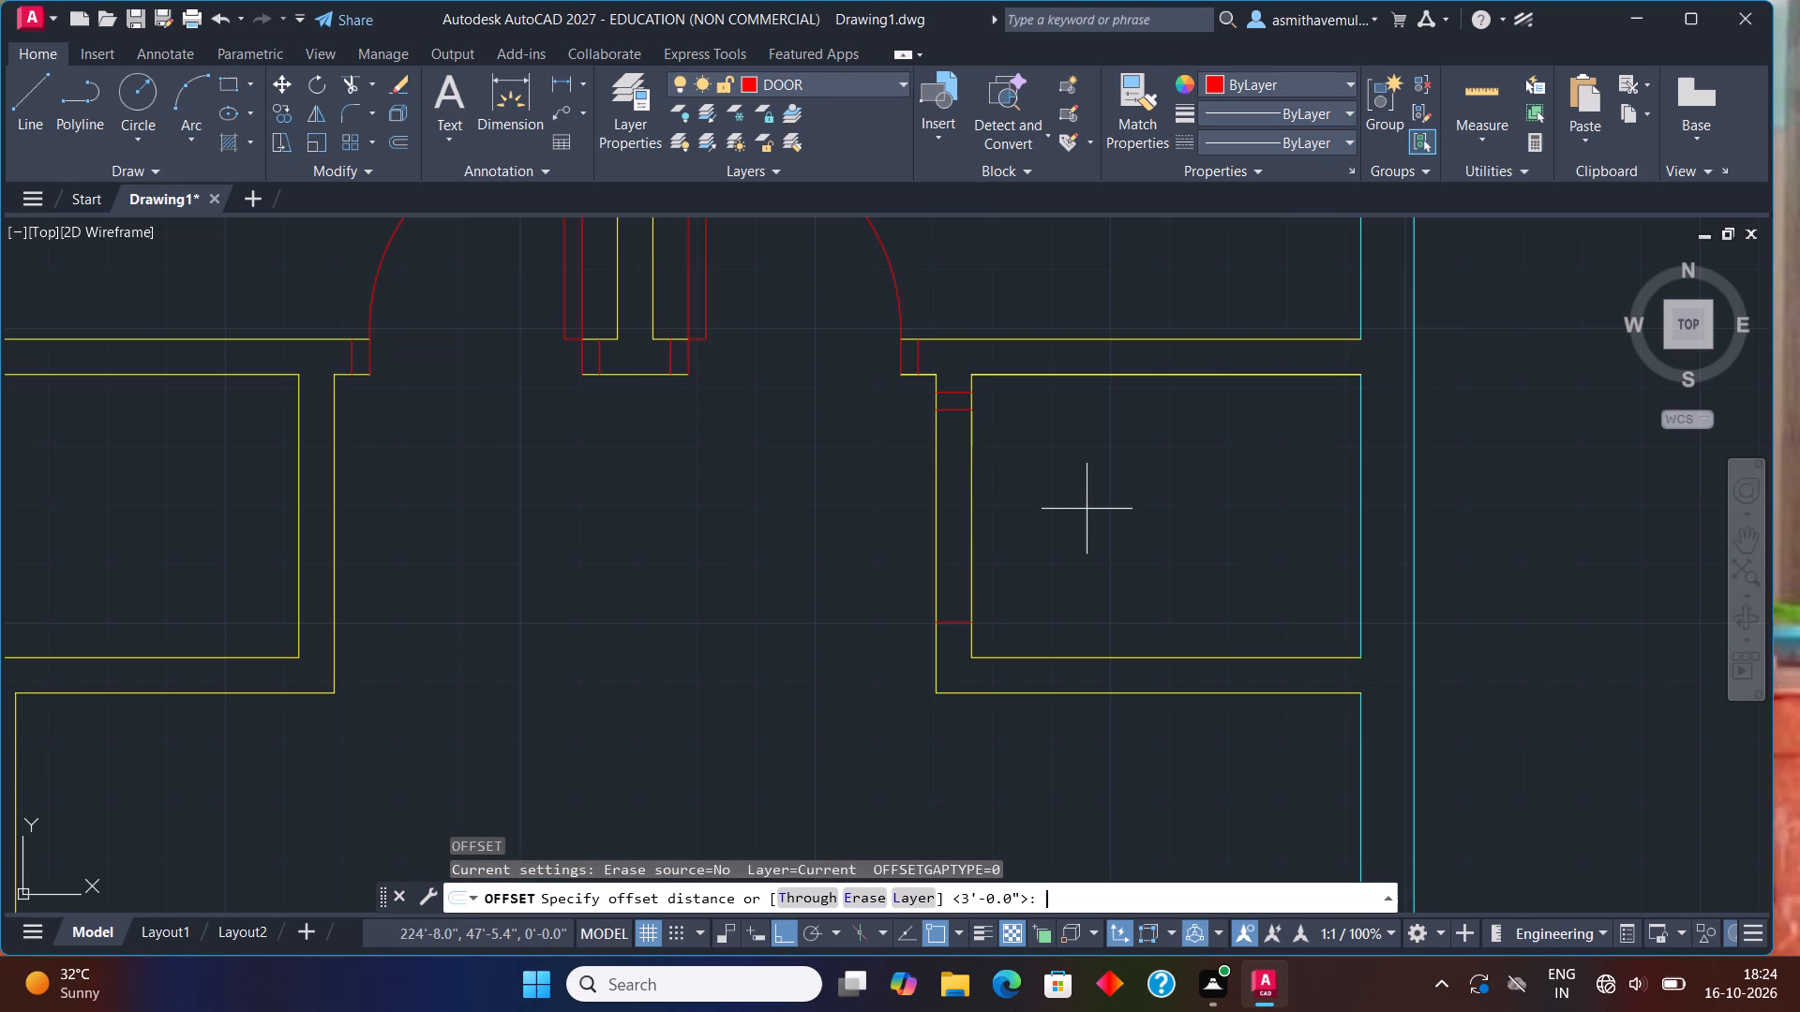
key("3")
key("shift+quotedbl")
key("Return")
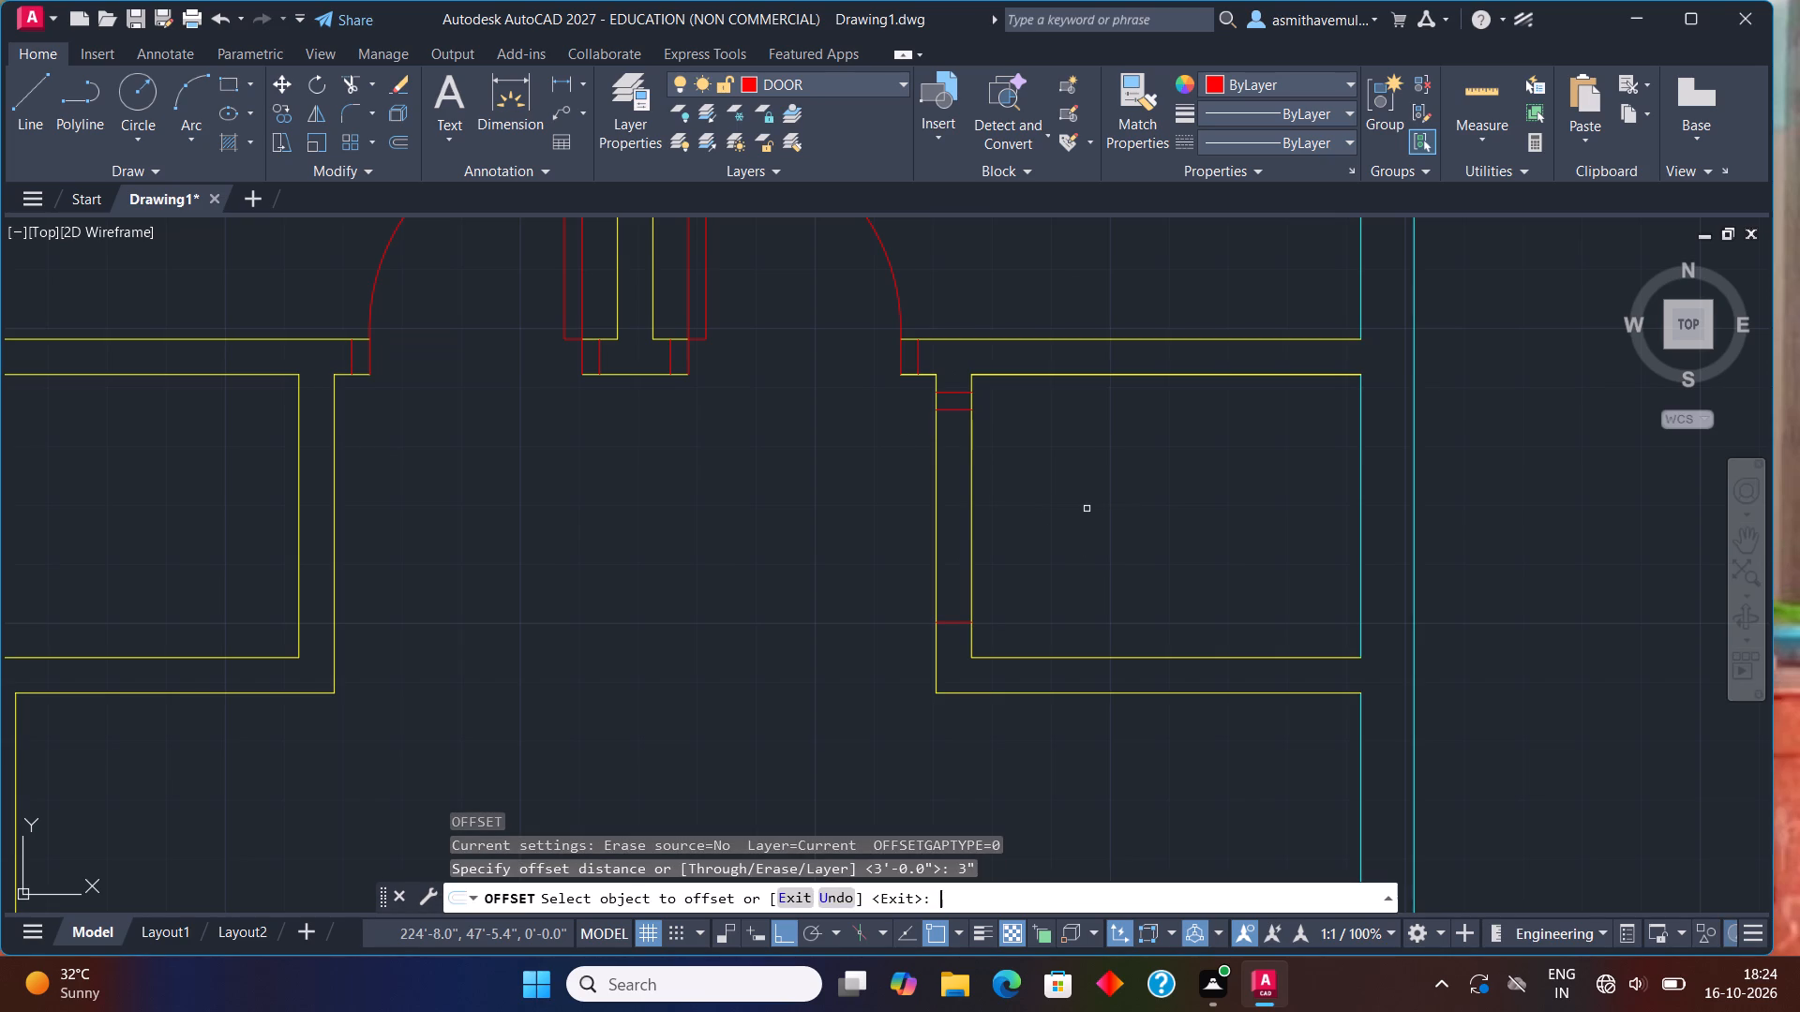
left_click(941, 622)
left_click(960, 668)
key("Escape")
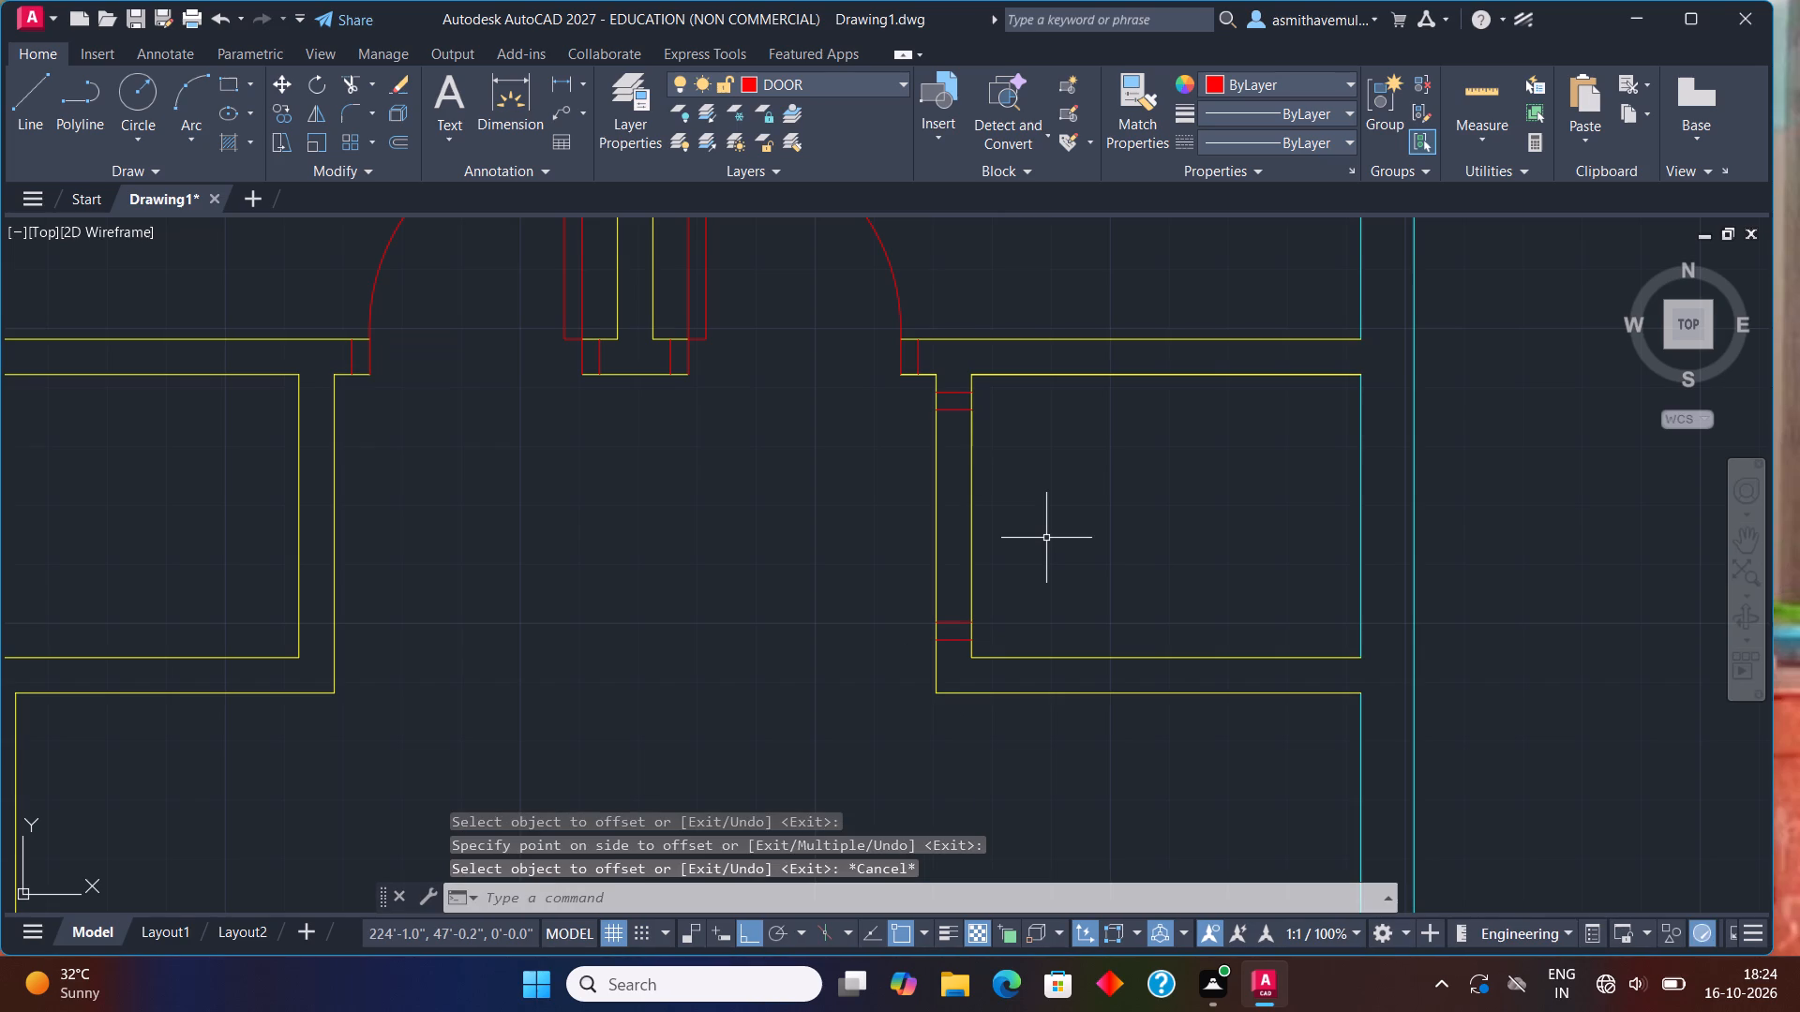
Trim both vertical partition lines between the upper and lower jambs to open the doorway.
type("TRIM")
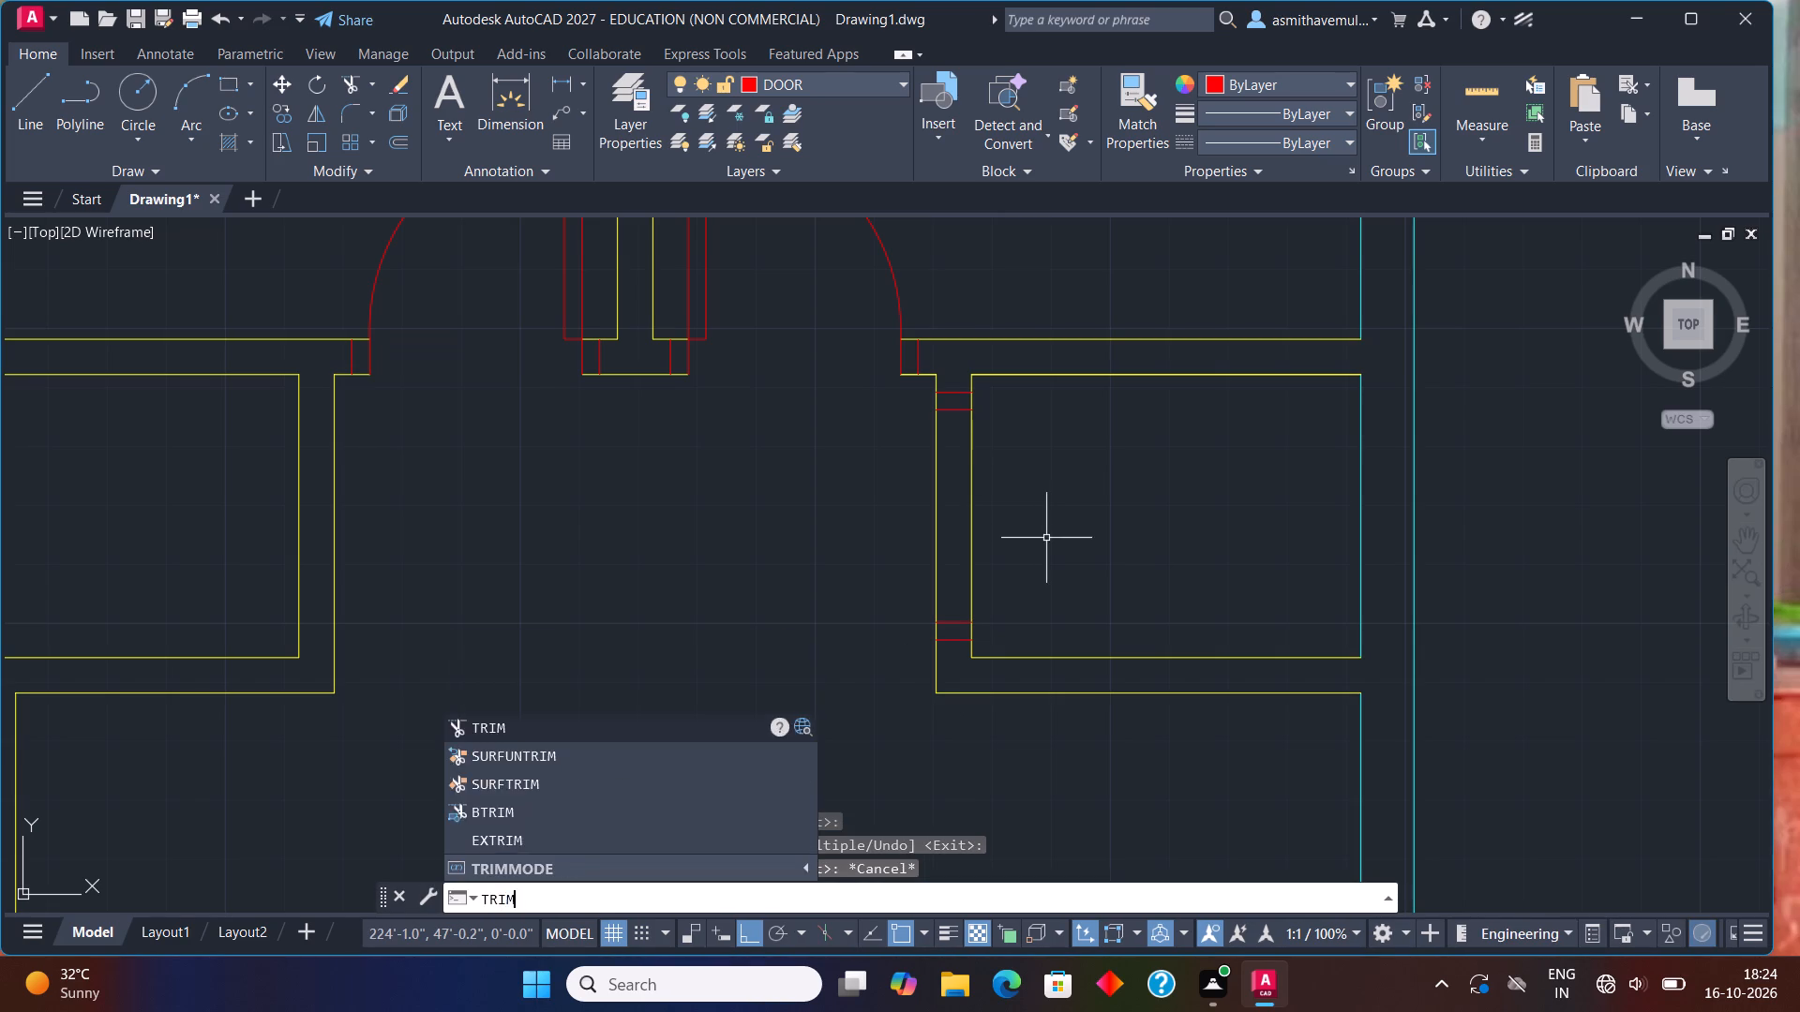
key("Return")
left_click_drag(1046, 536, 809, 590)
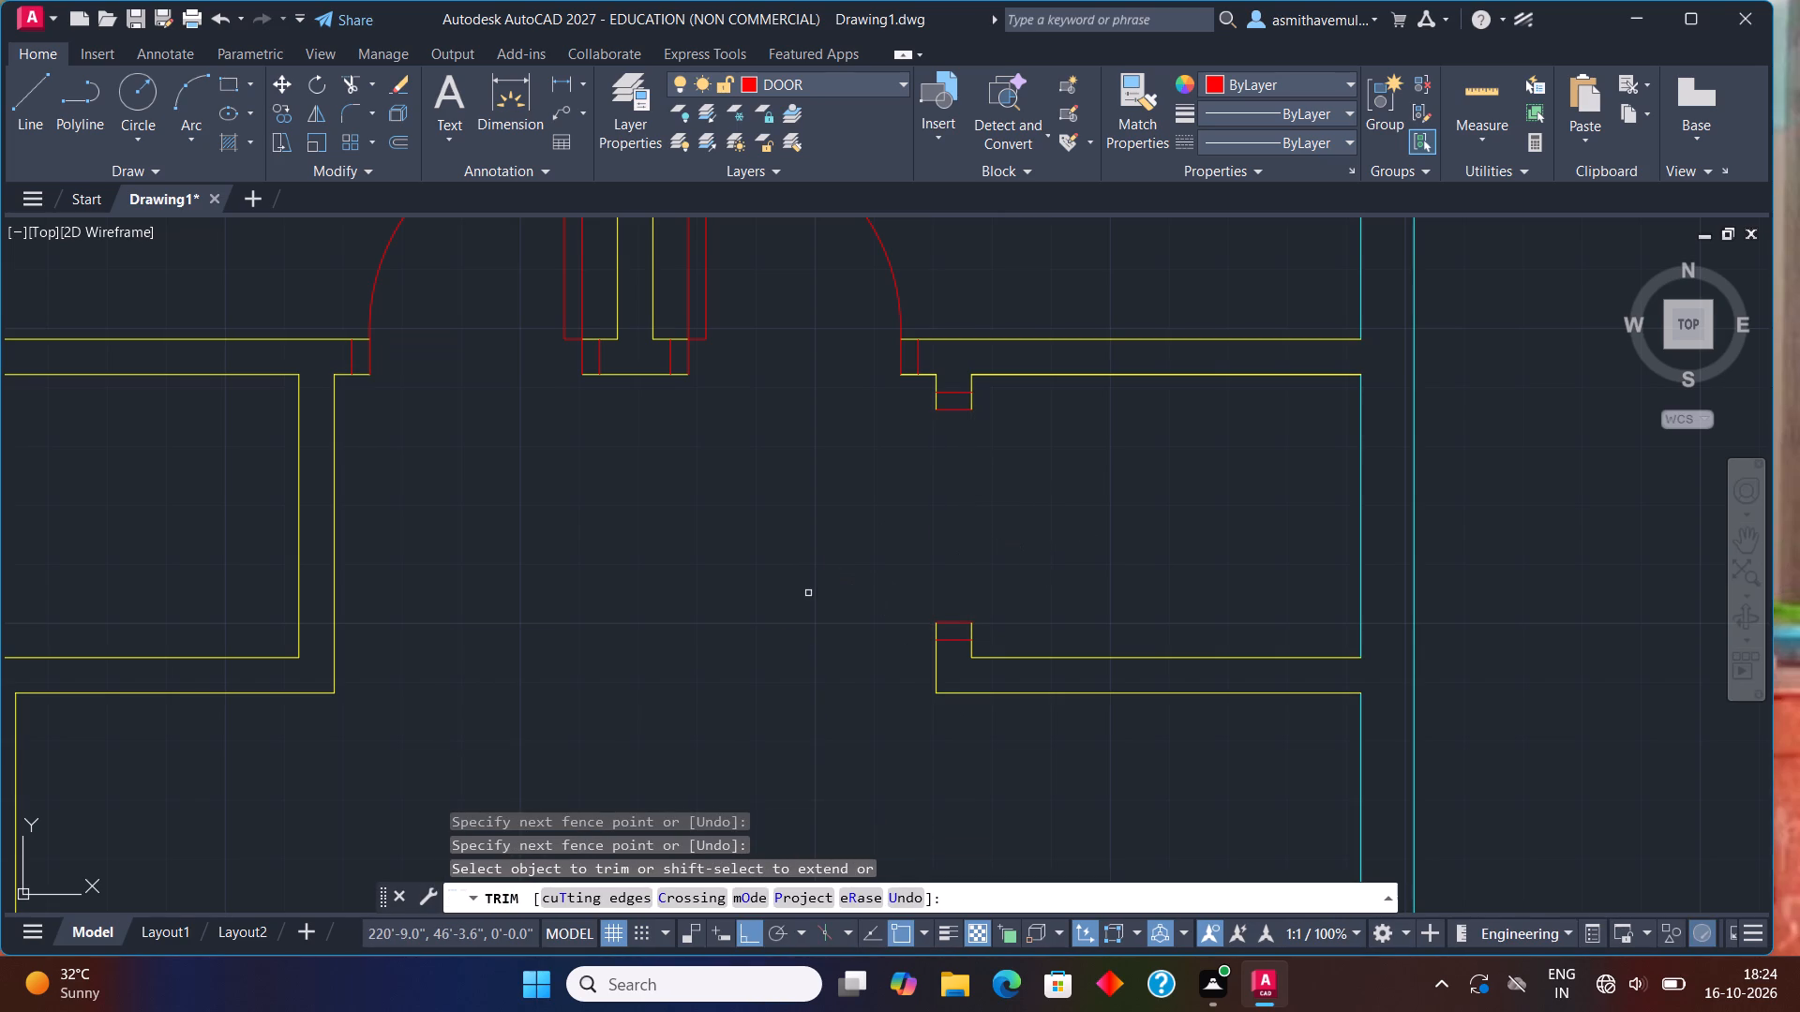
key("Escape")
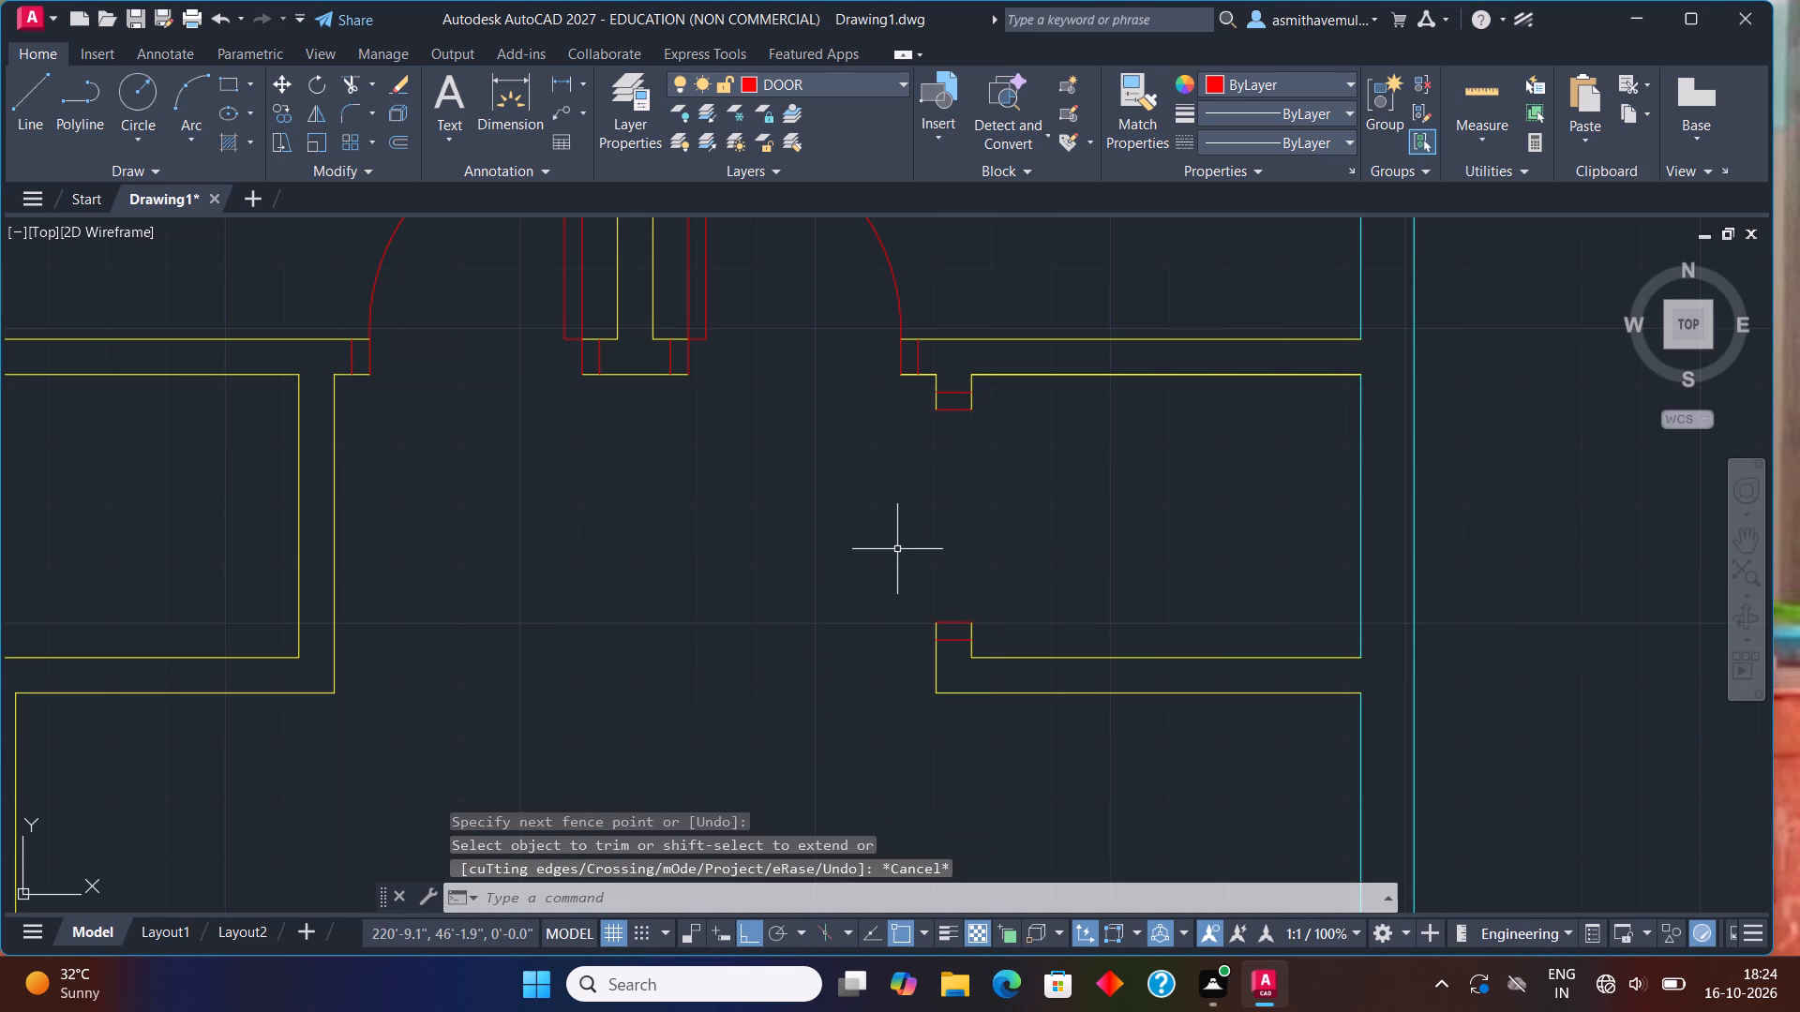
Draw a 3' by 3" rectangle as the door leaf, extending right into the room from the upper jamb's lower right corner.
type("REC")
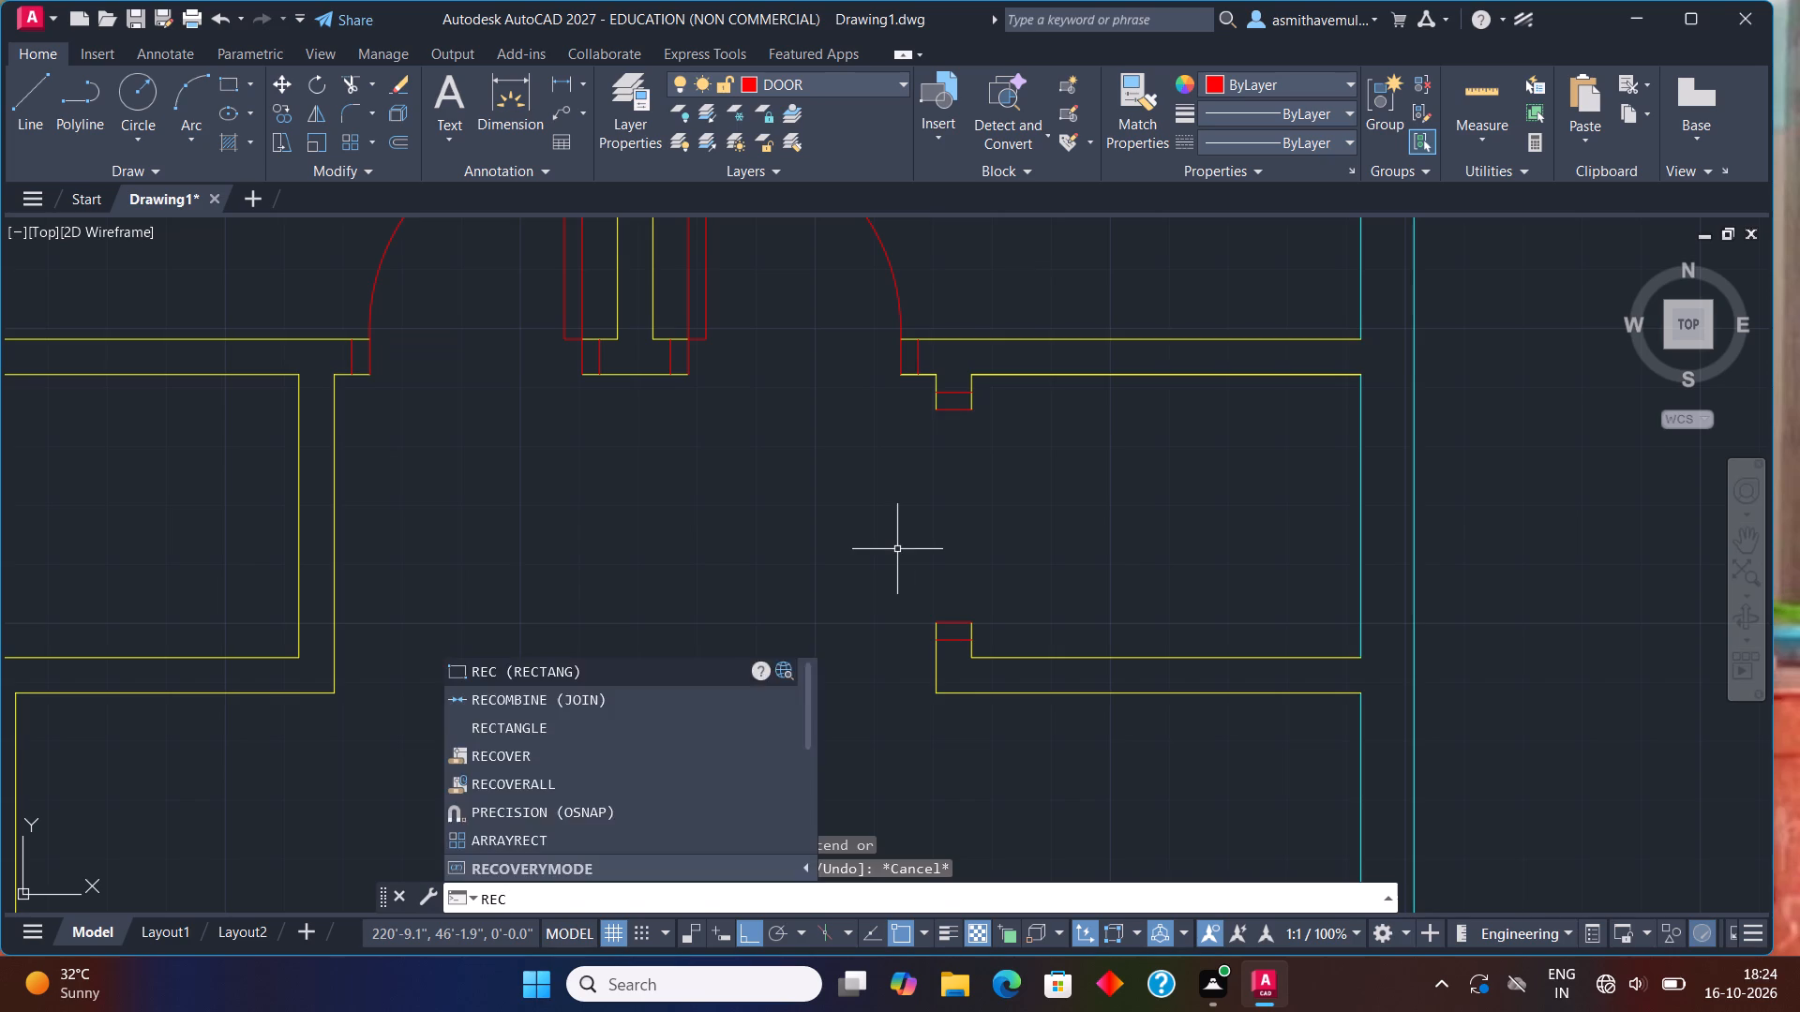
key("Return")
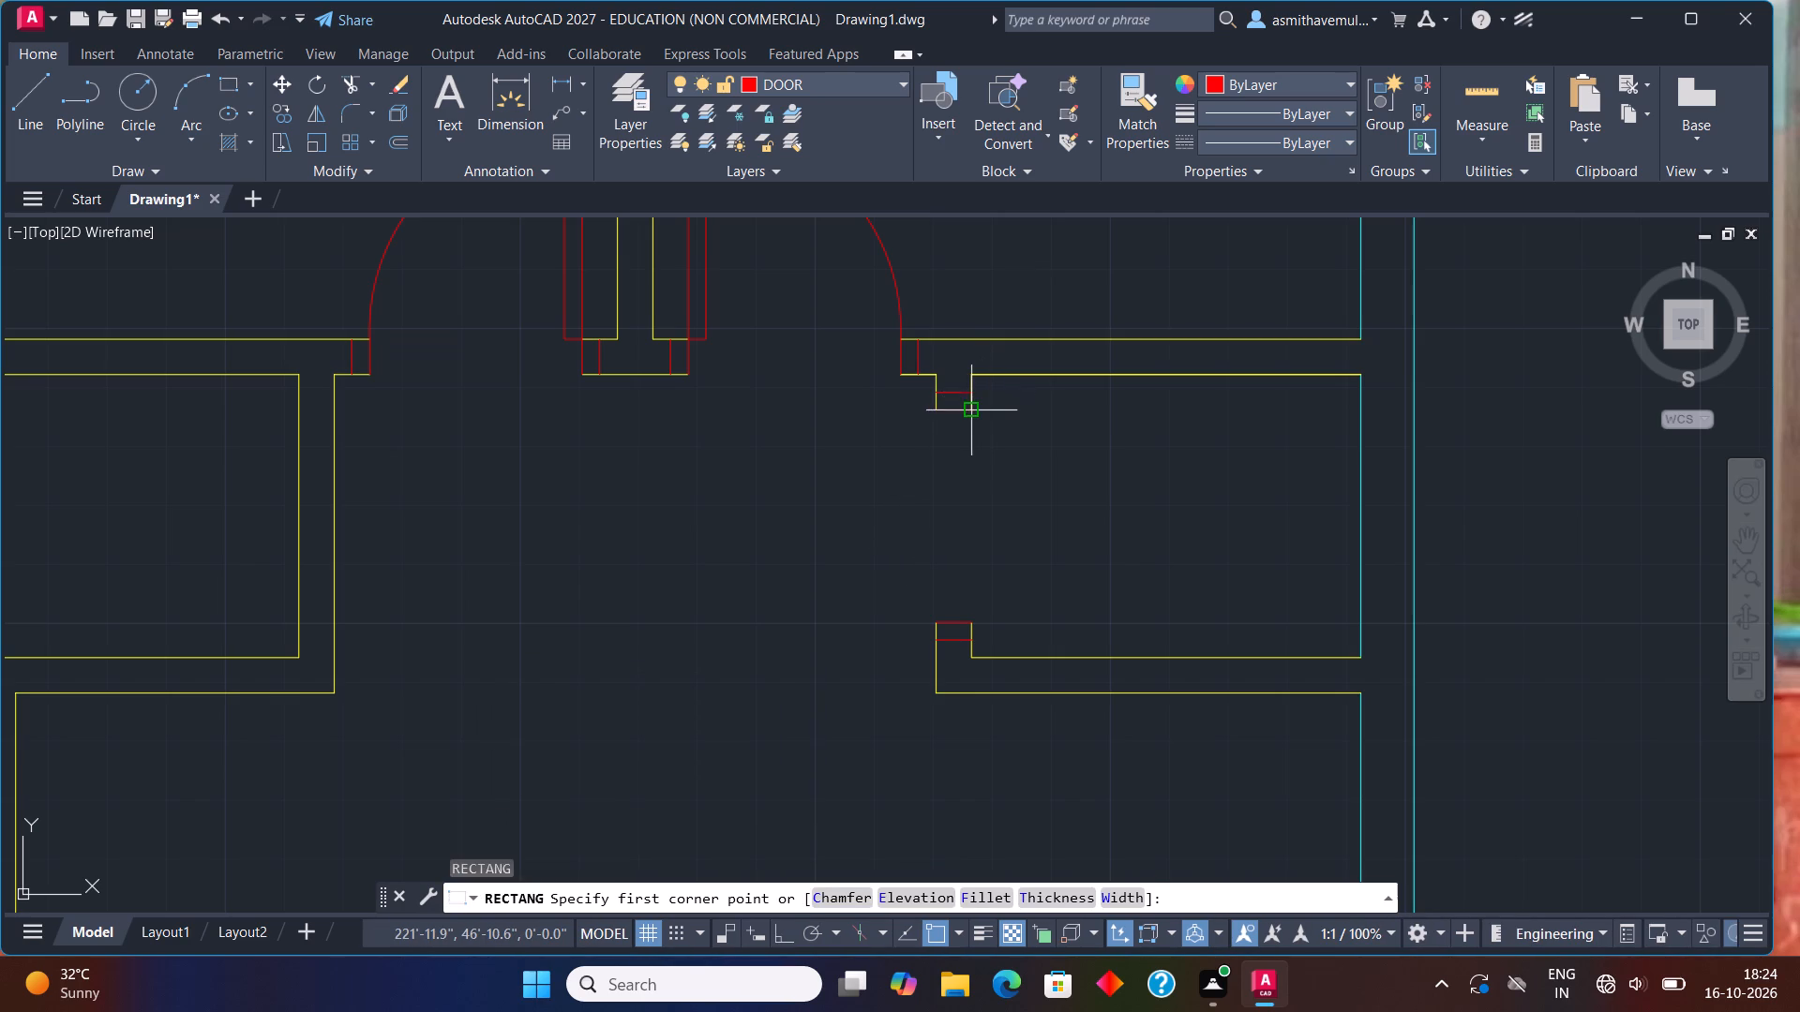
left_click(975, 411)
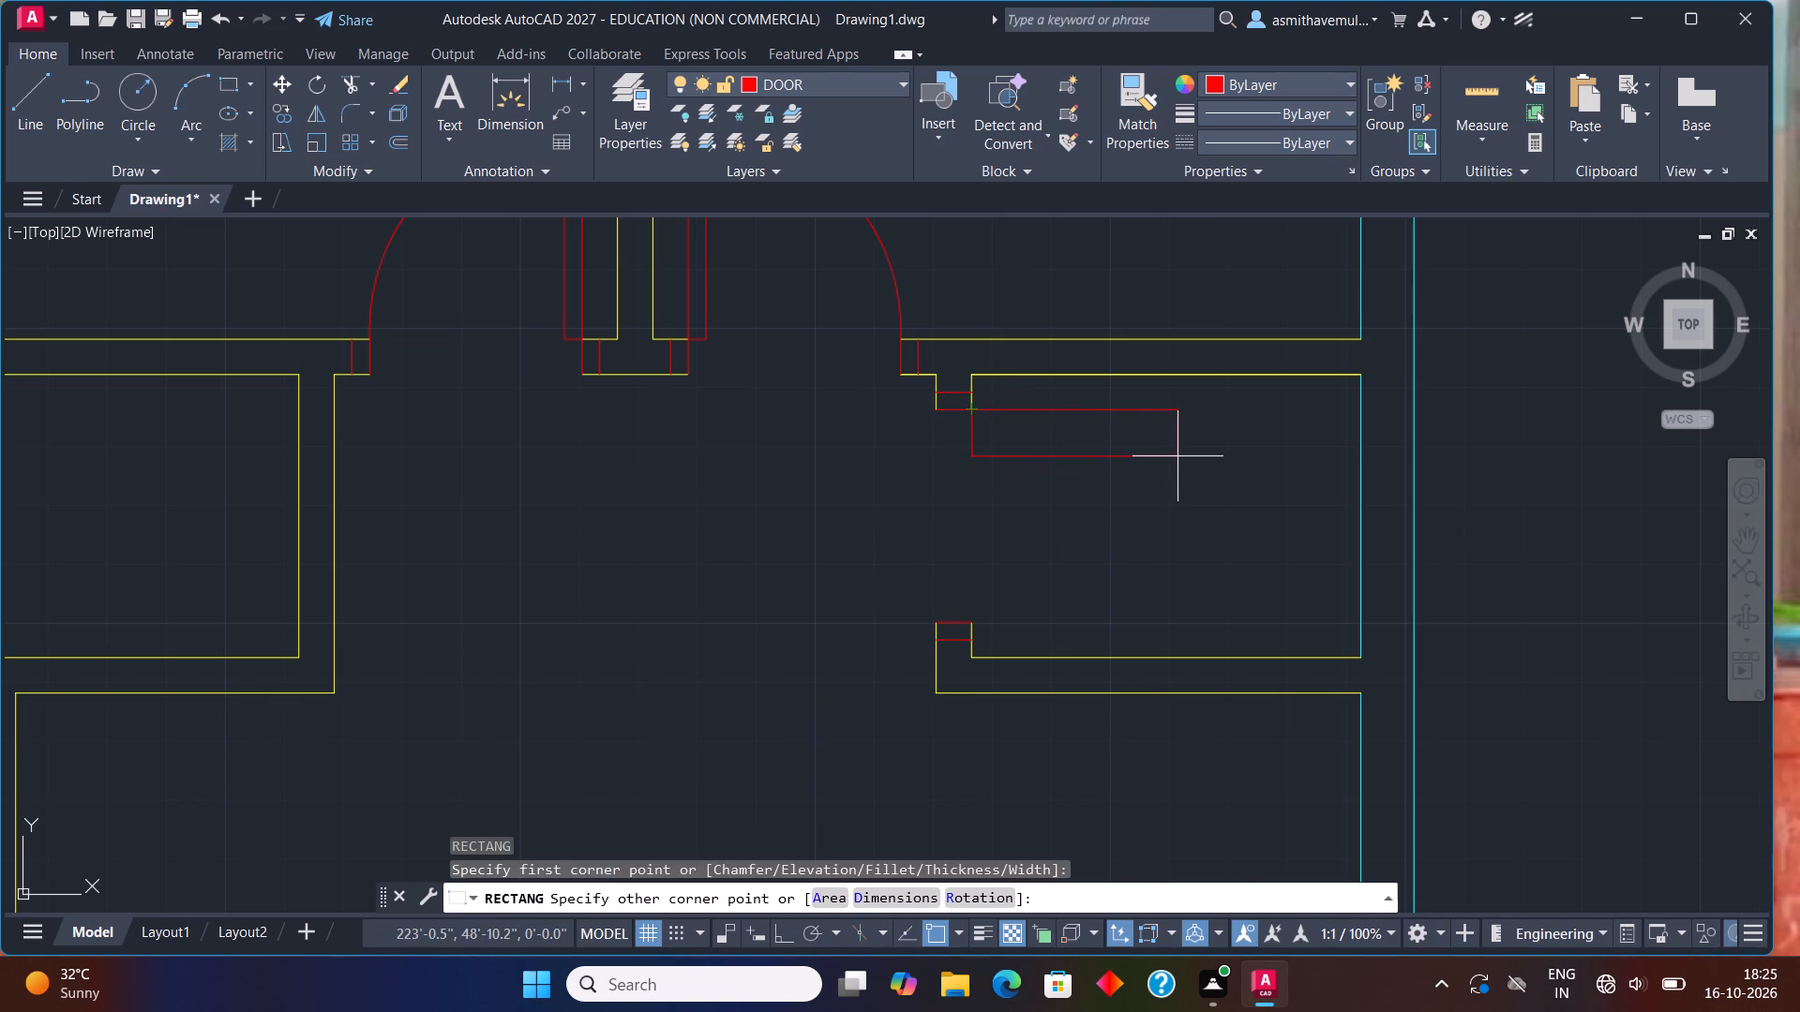
key("d")
key("Return")
key("3")
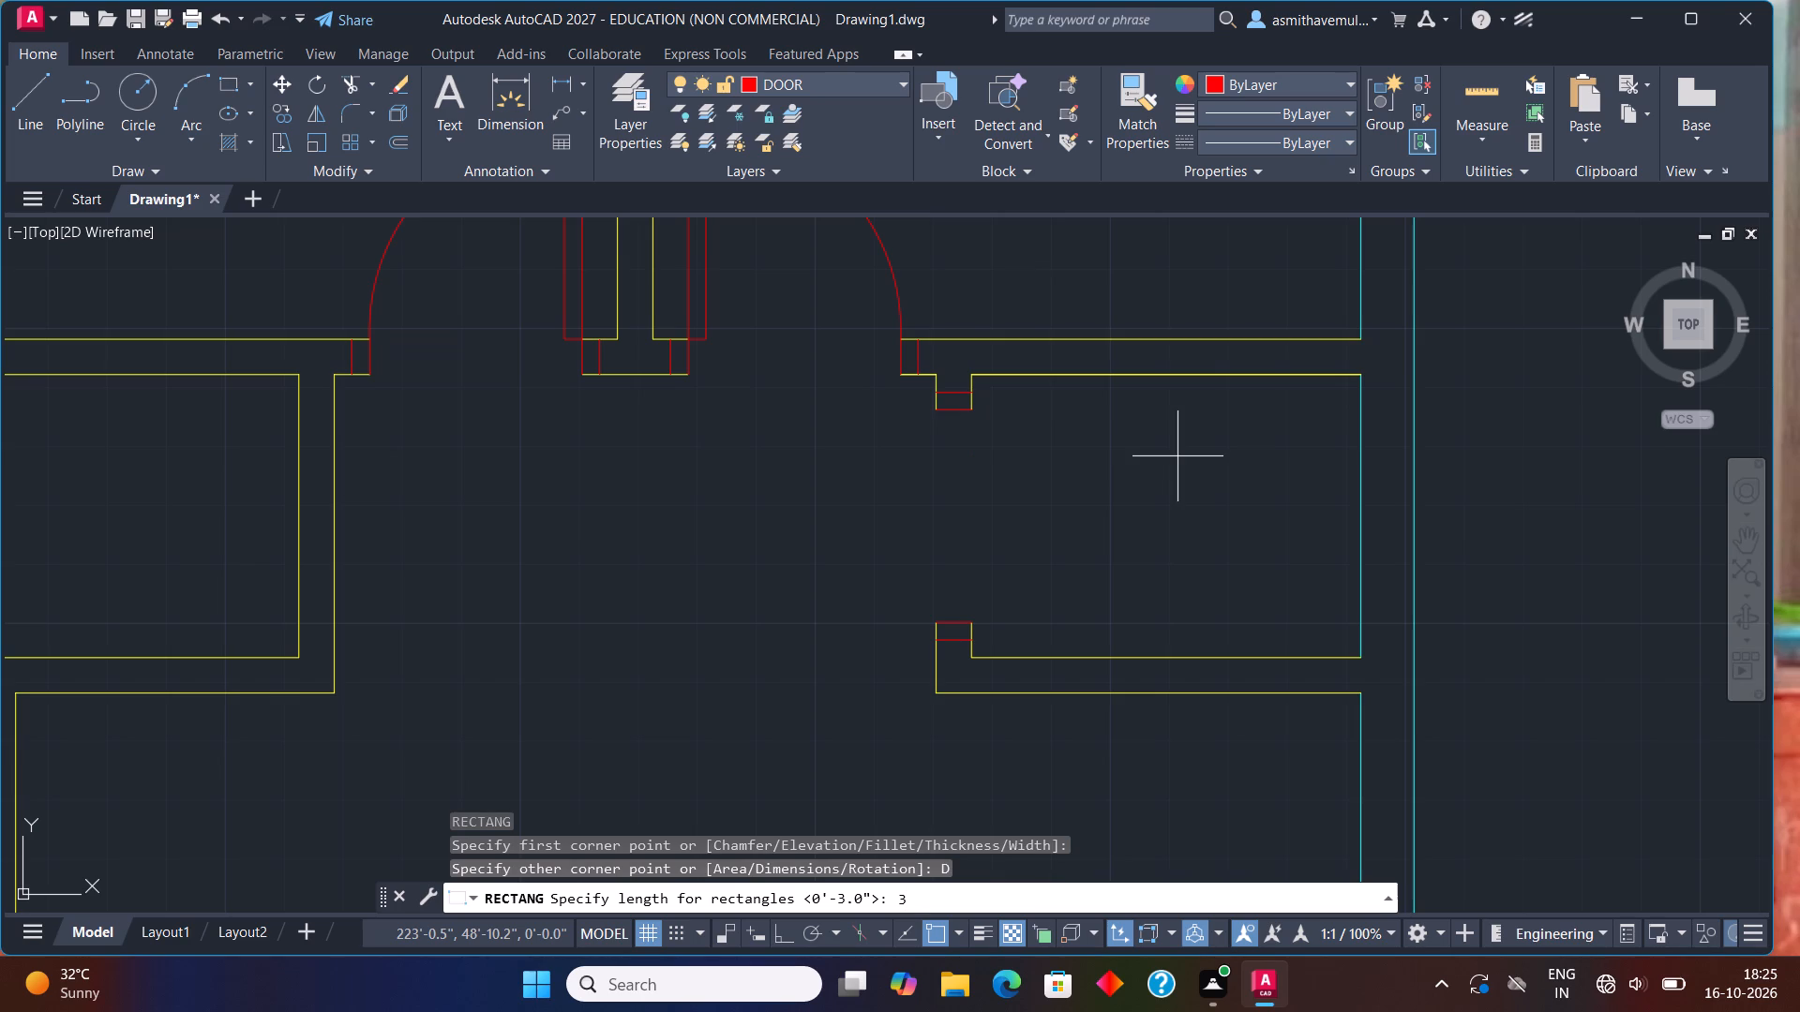
key("apostrophe")
key("Return")
key("3")
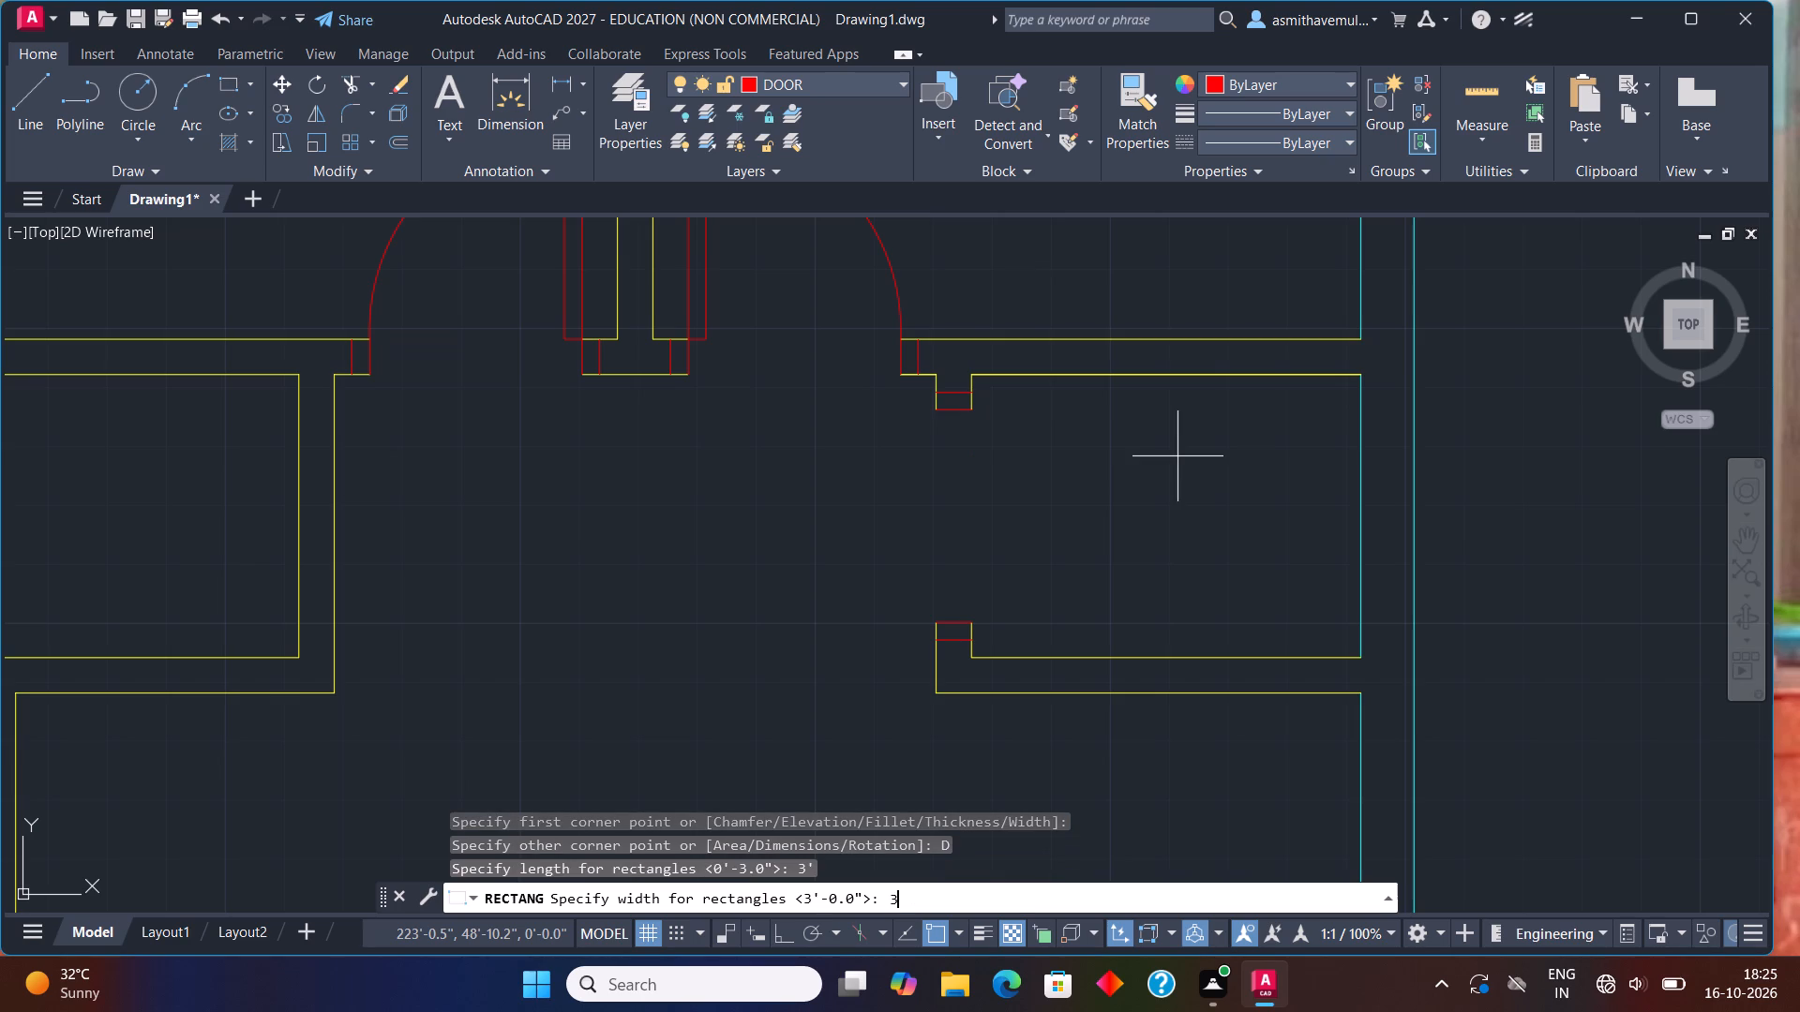
key("shift+quotedbl")
key("Return")
left_click(1178, 456)
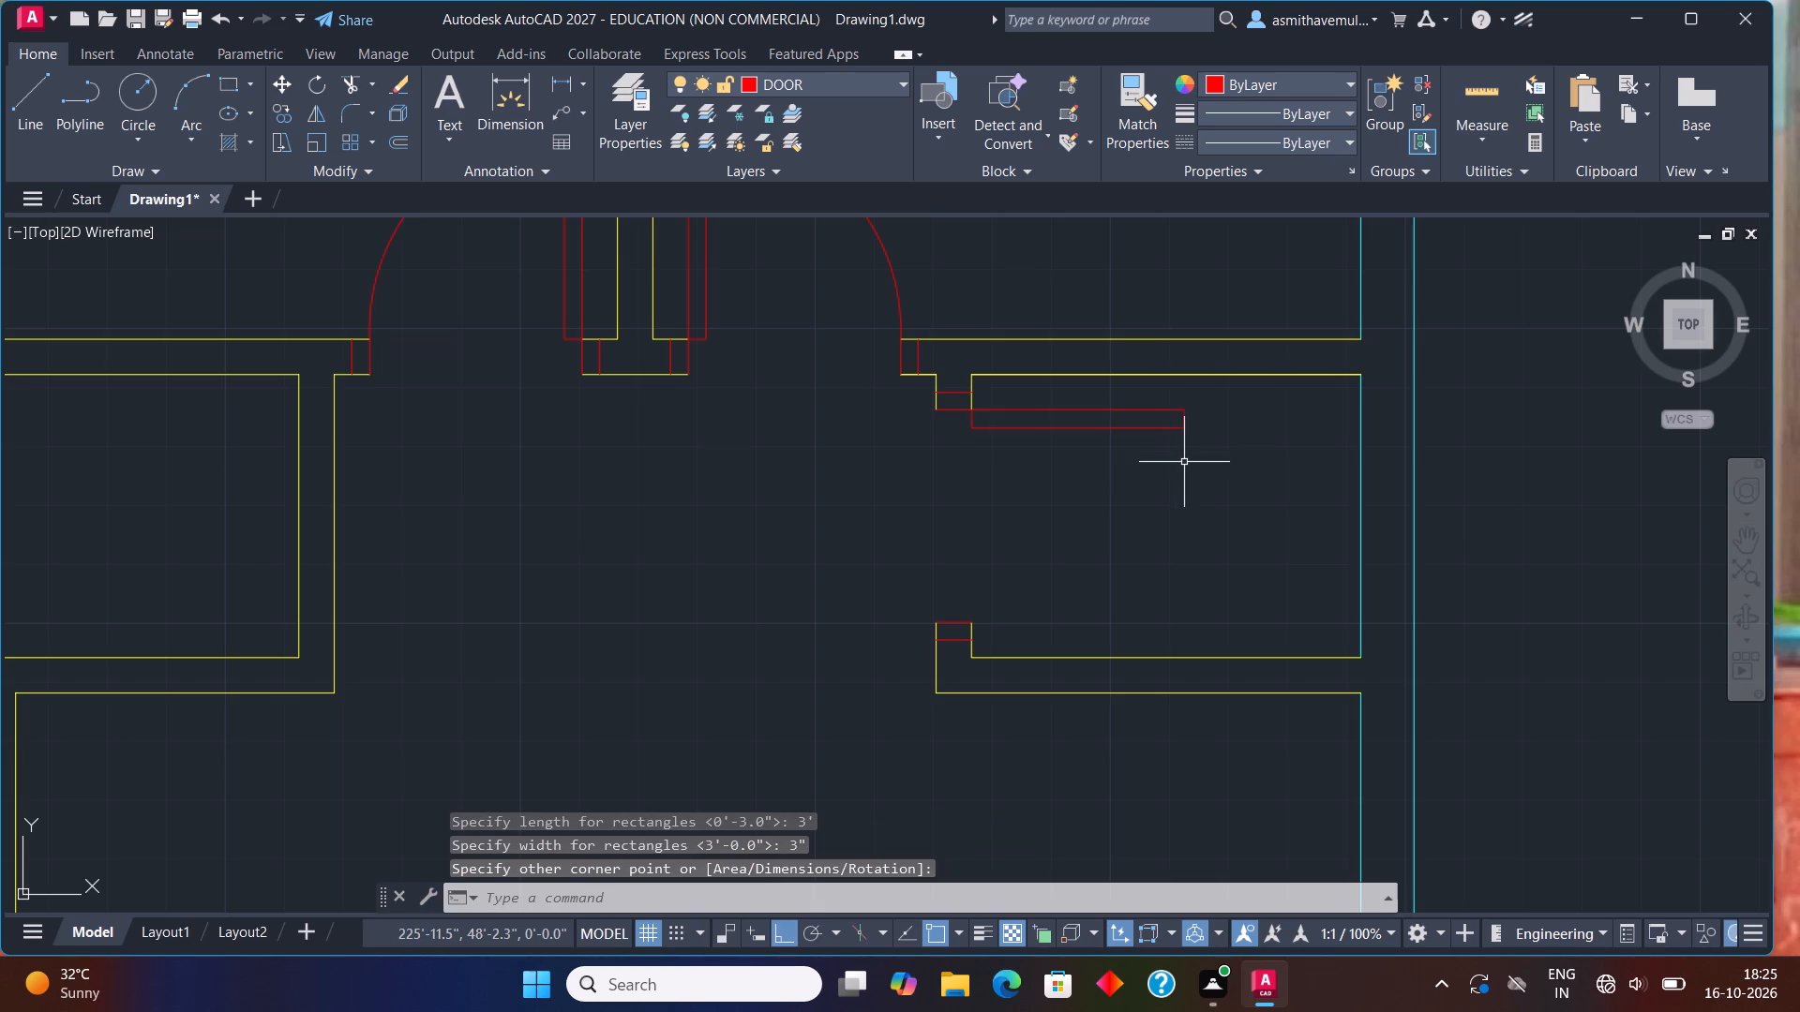
Draw a three-point swing arc from the leaf's outer end through its lower corner to the lower jamb's upper right corner.
type("ARC")
key("Return")
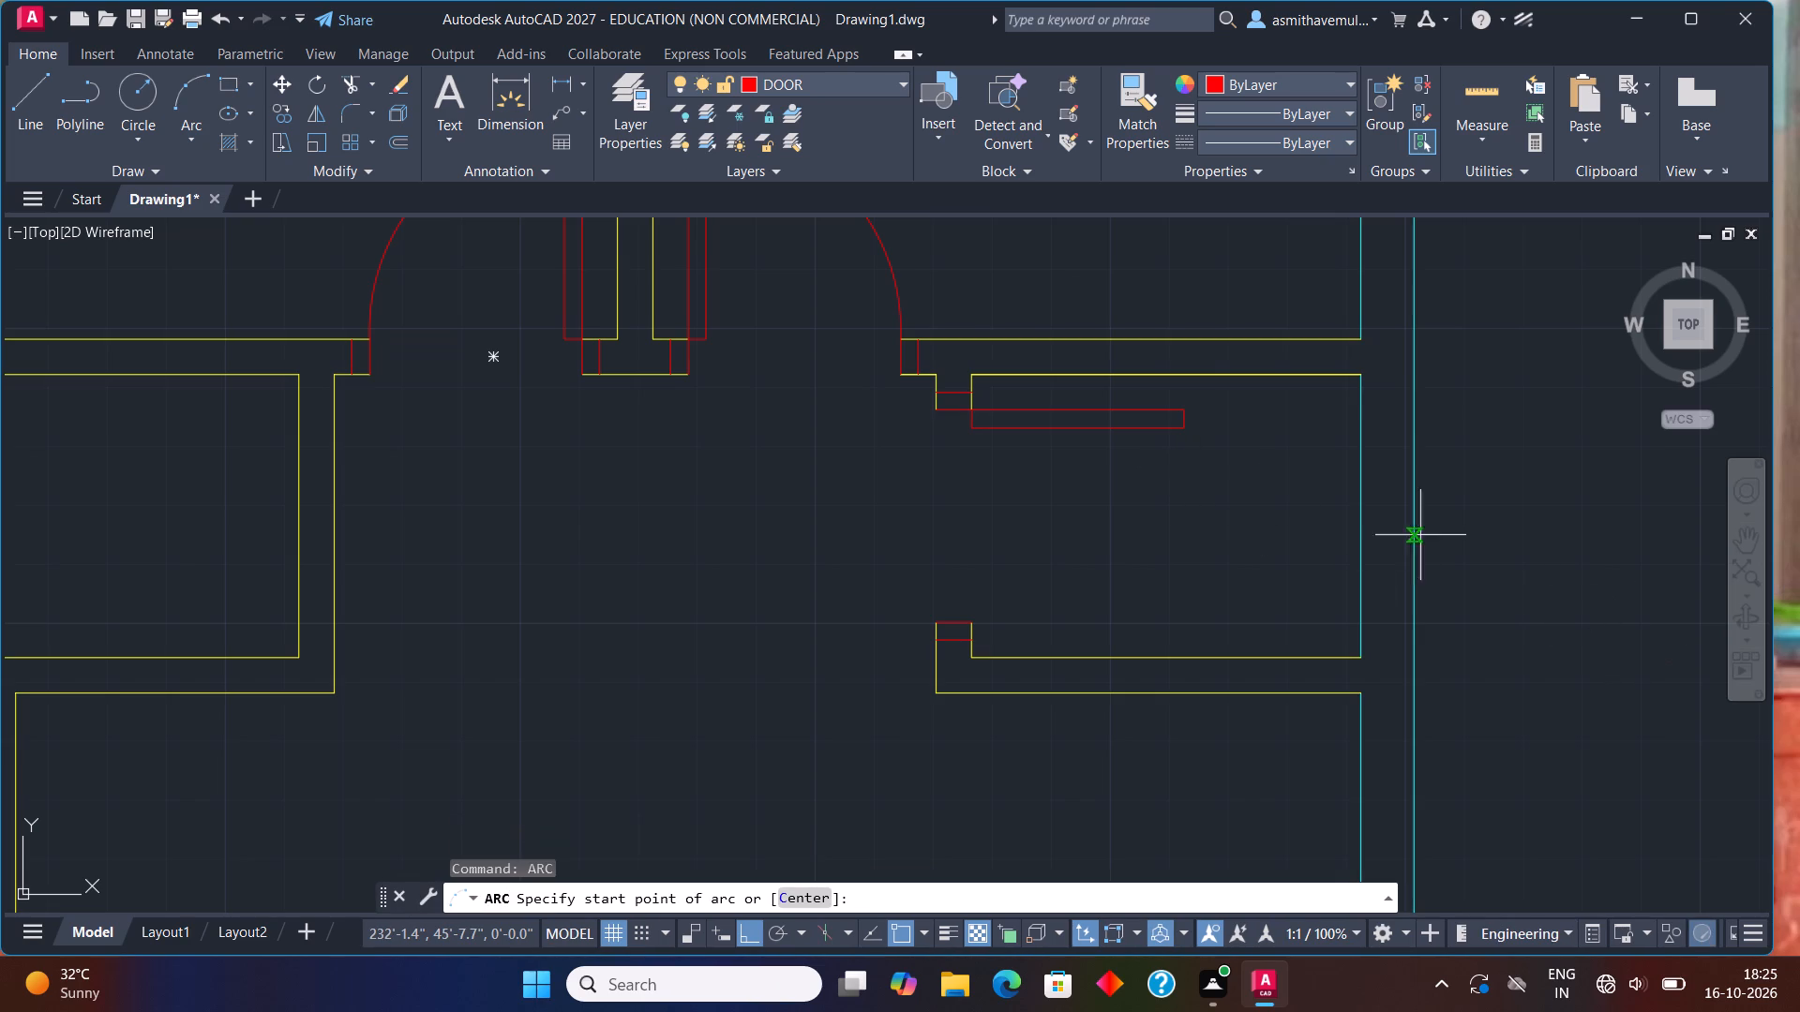
left_click(1187, 406)
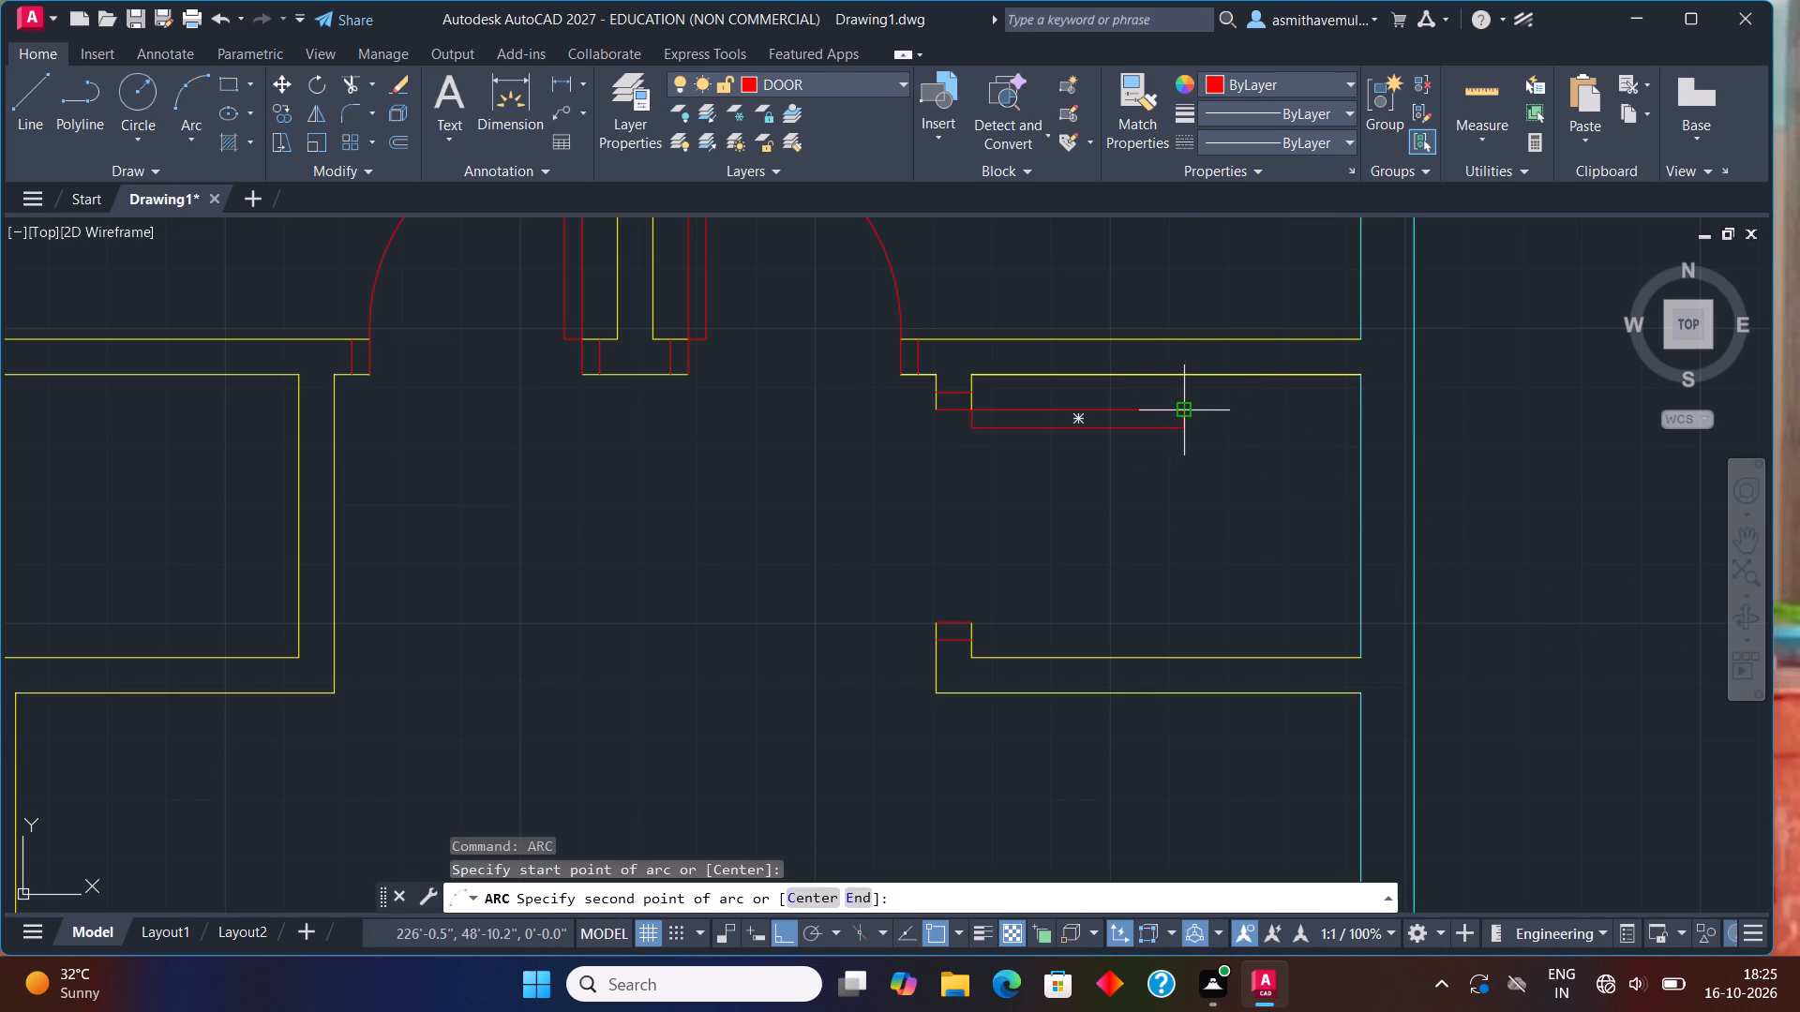
left_click(1185, 429)
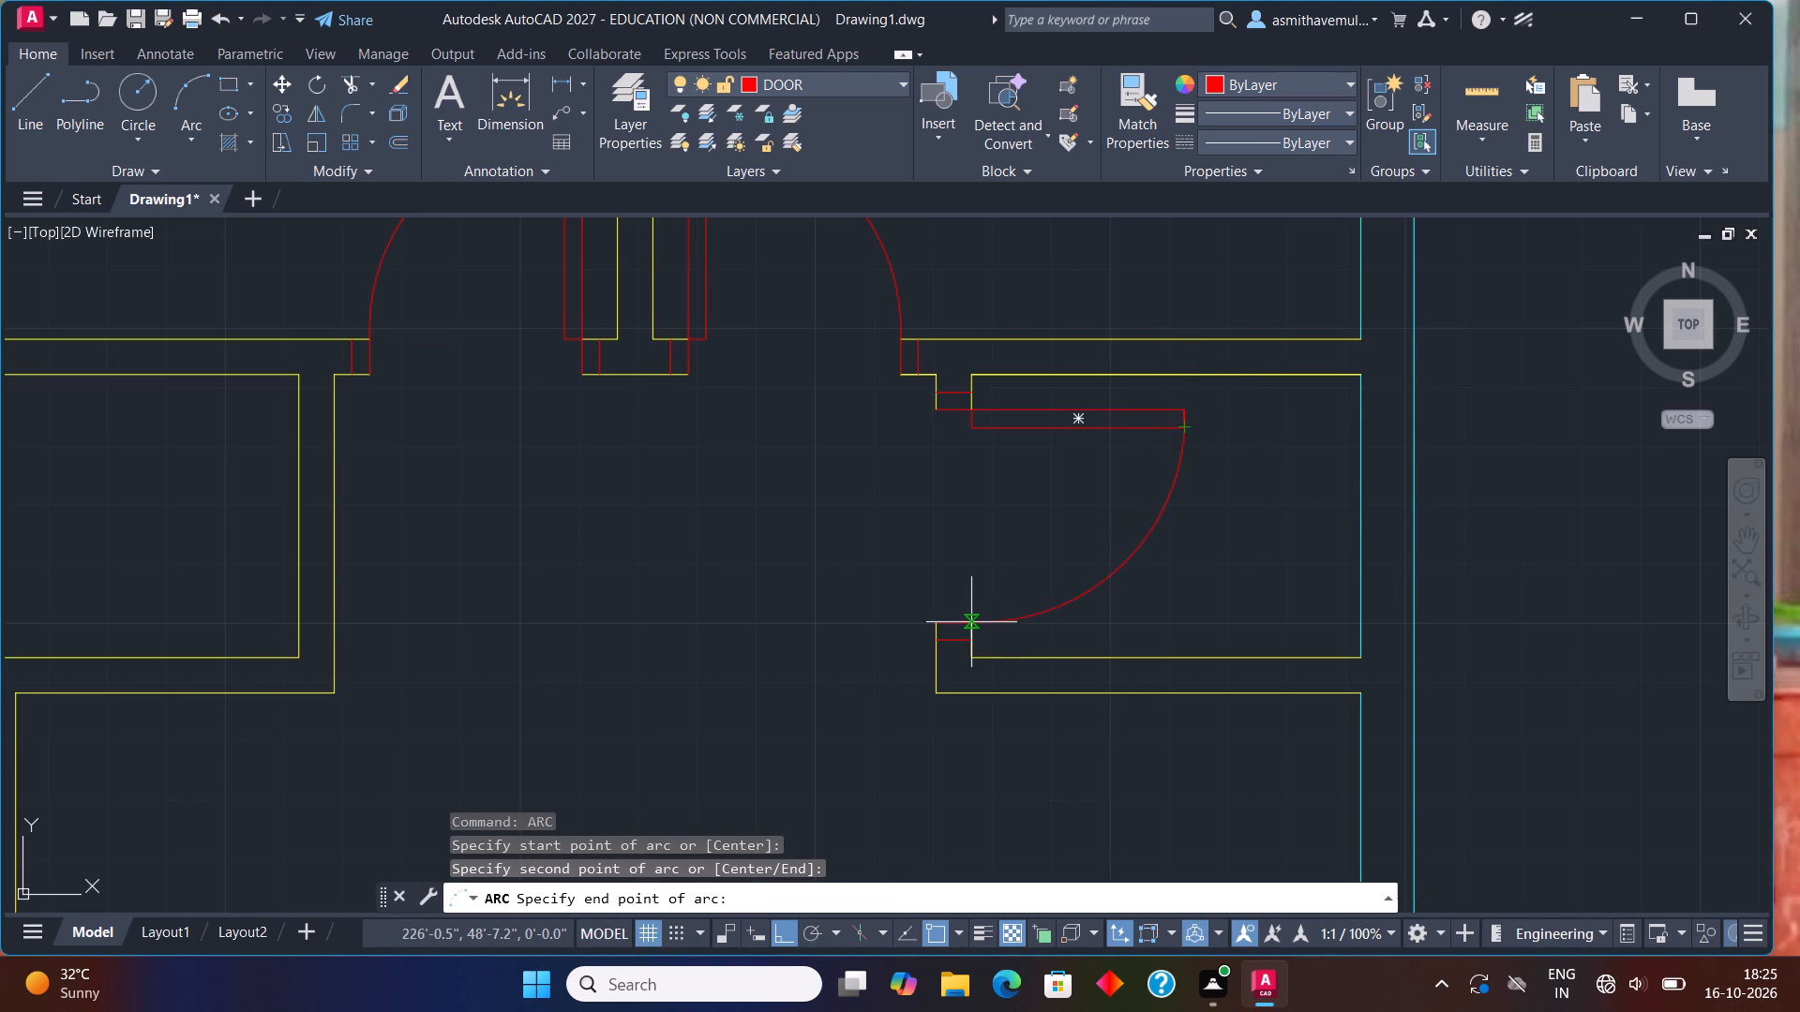
left_click(973, 622)
Draw a jamb line across the horizontal partition, starting 3" left of the left-hand room's upper right inner corner.
scroll(462, 524, "down", 1)
middle_click_drag(445, 530, 707, 599)
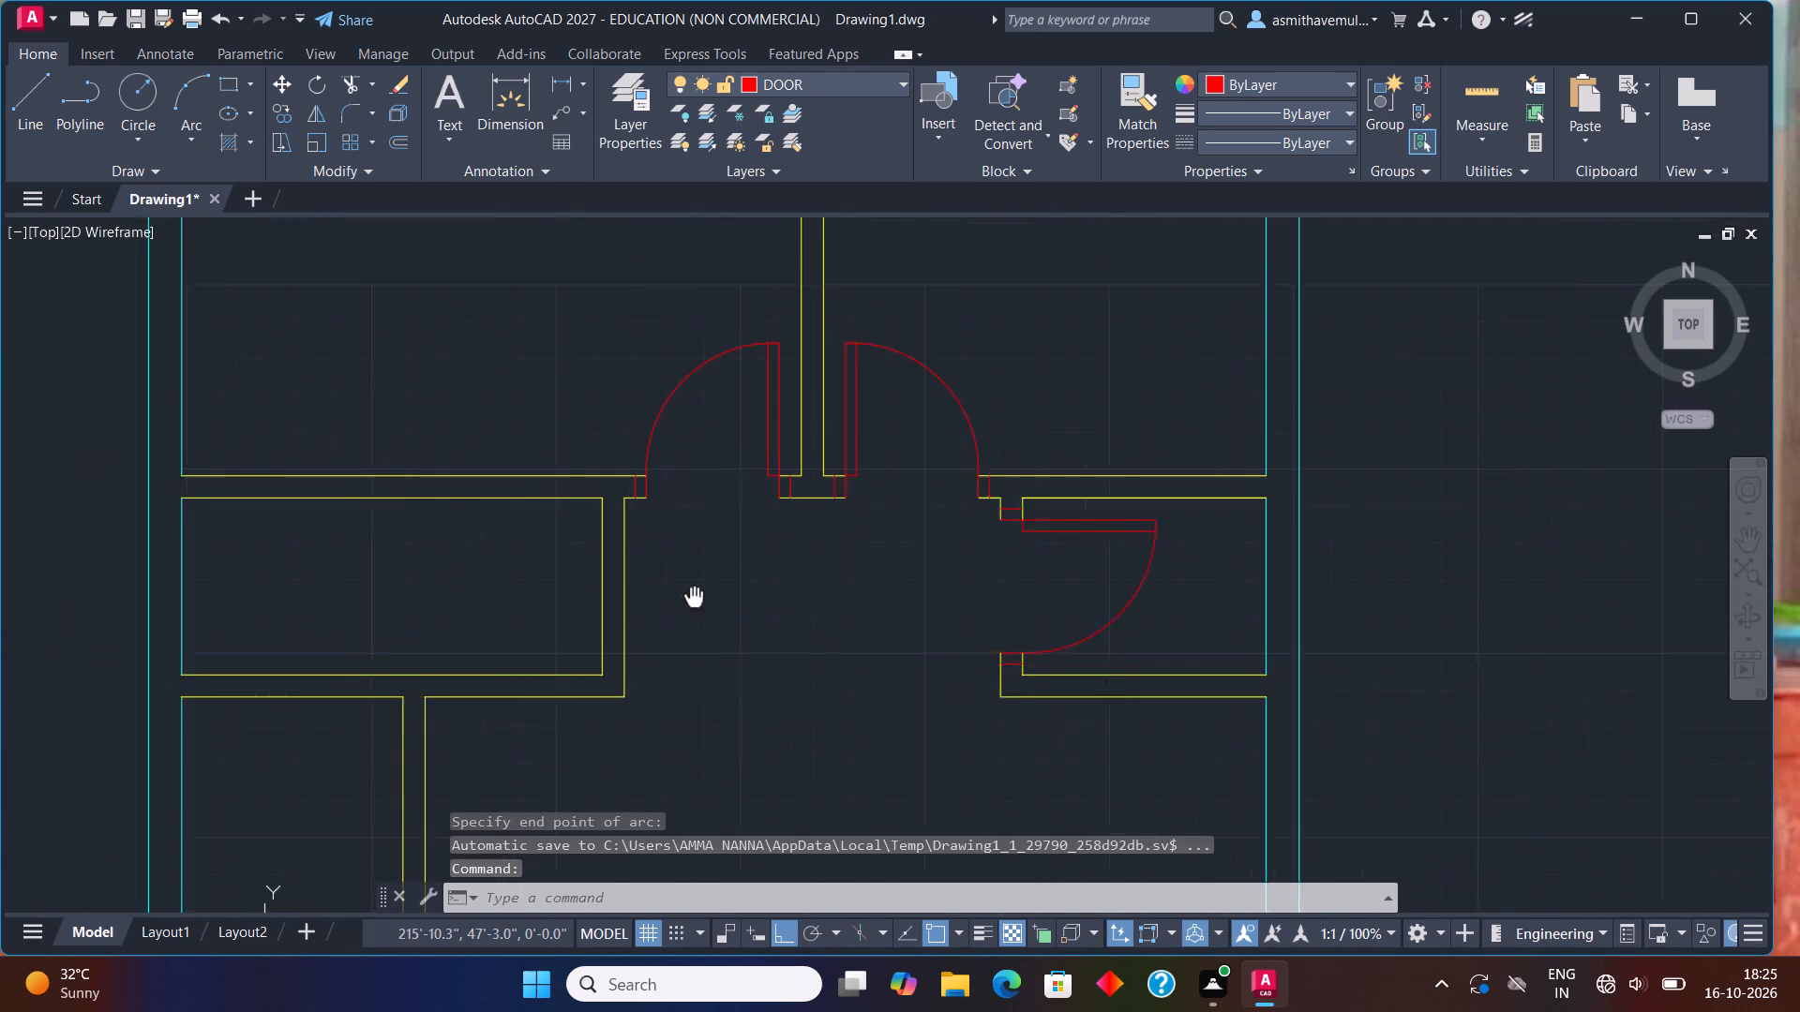
middle_click_drag(707, 599, 708, 599)
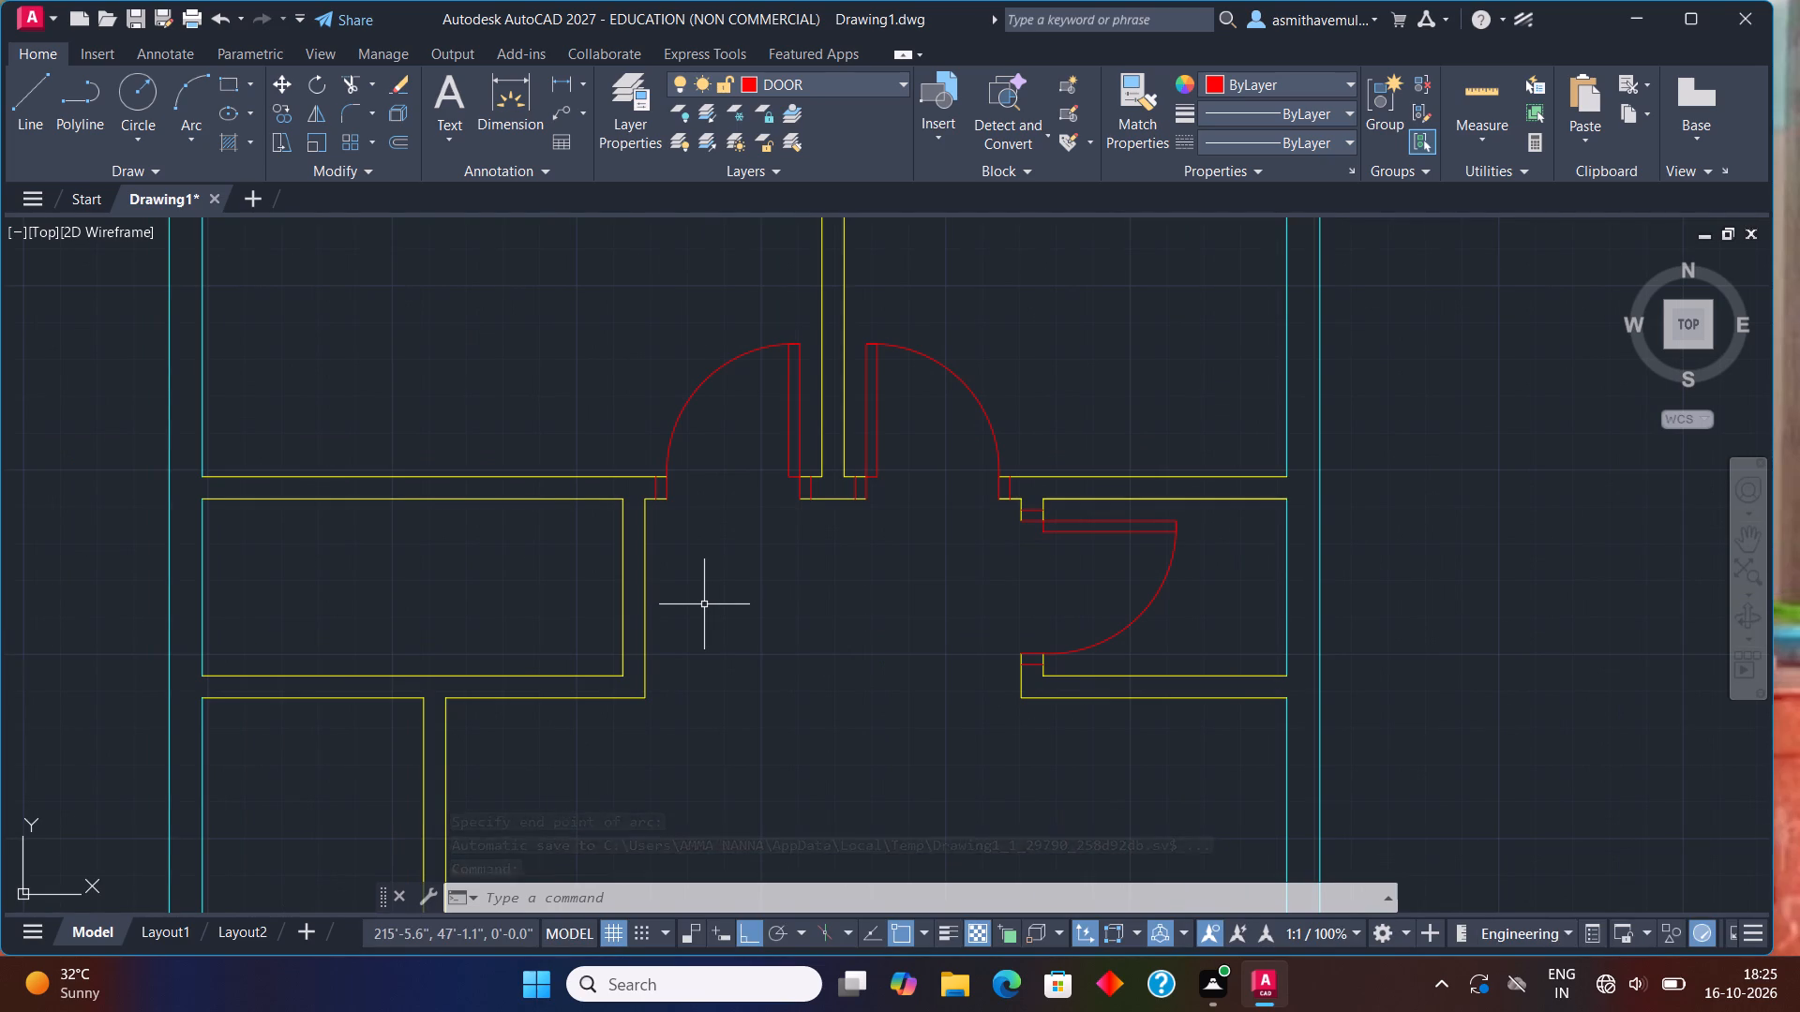
scroll(583, 559, "up", 1)
key("l")
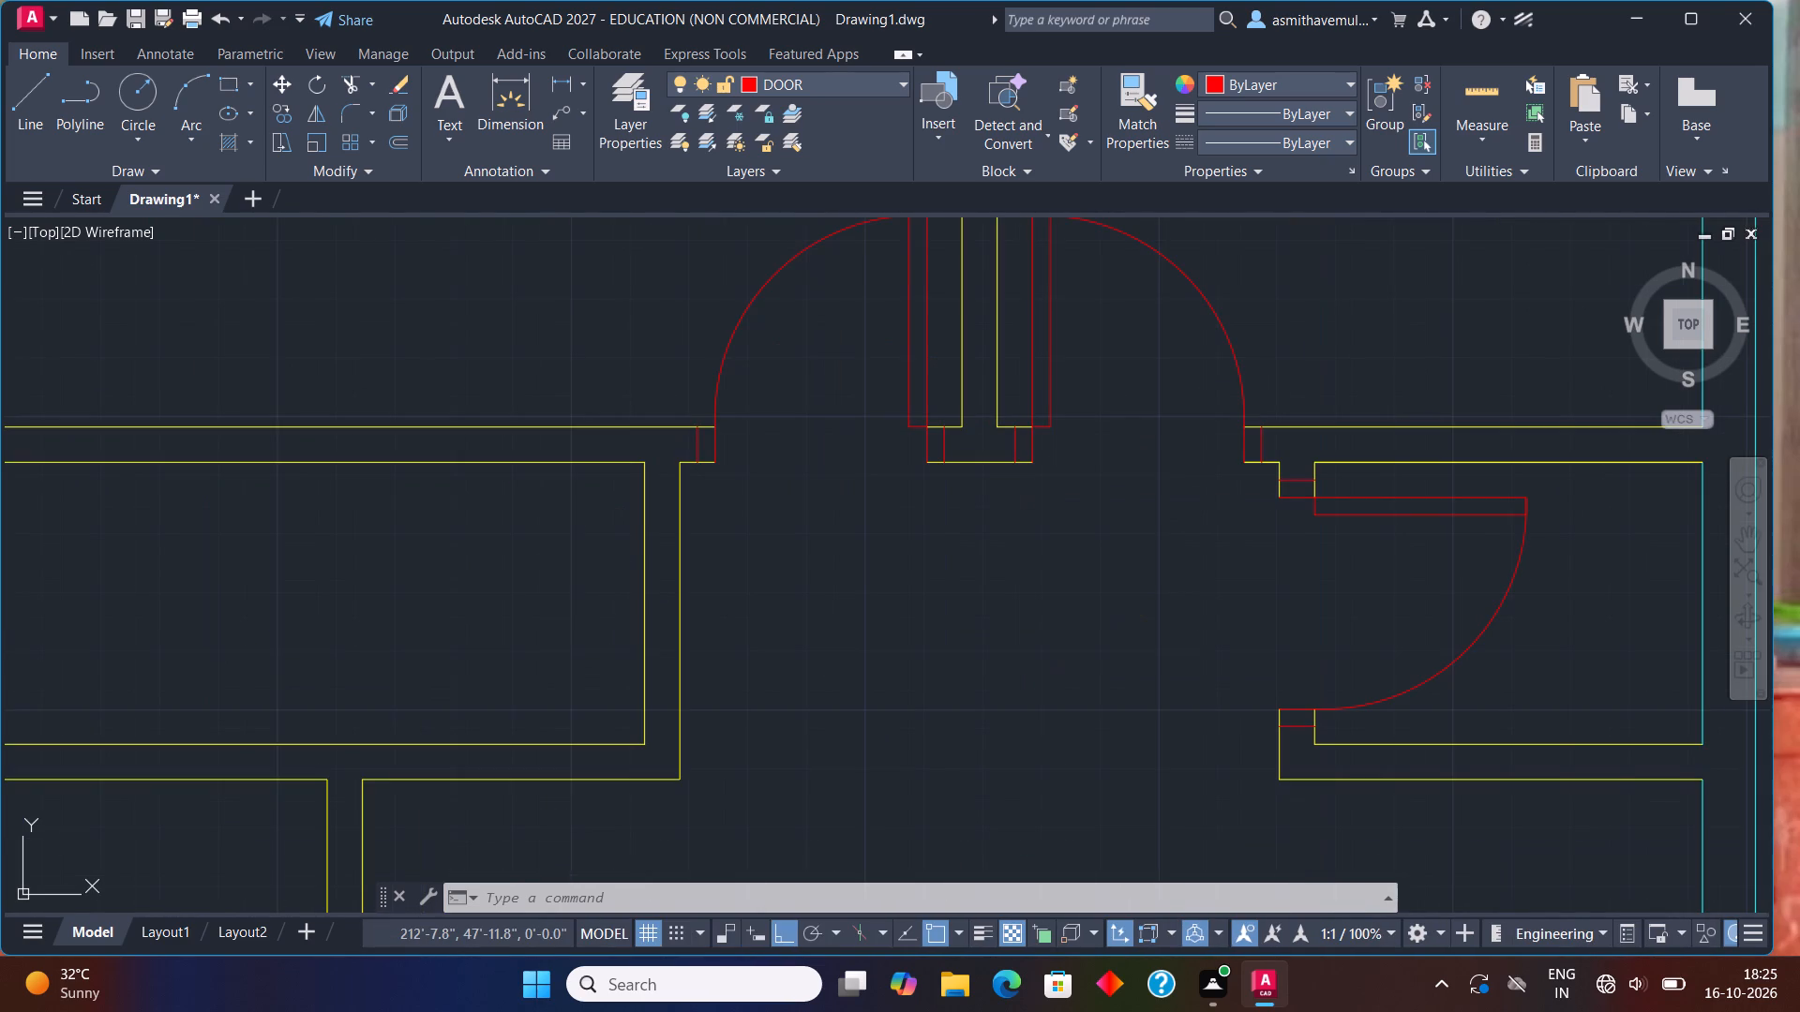
key("Return")
type("FROM")
key("Return")
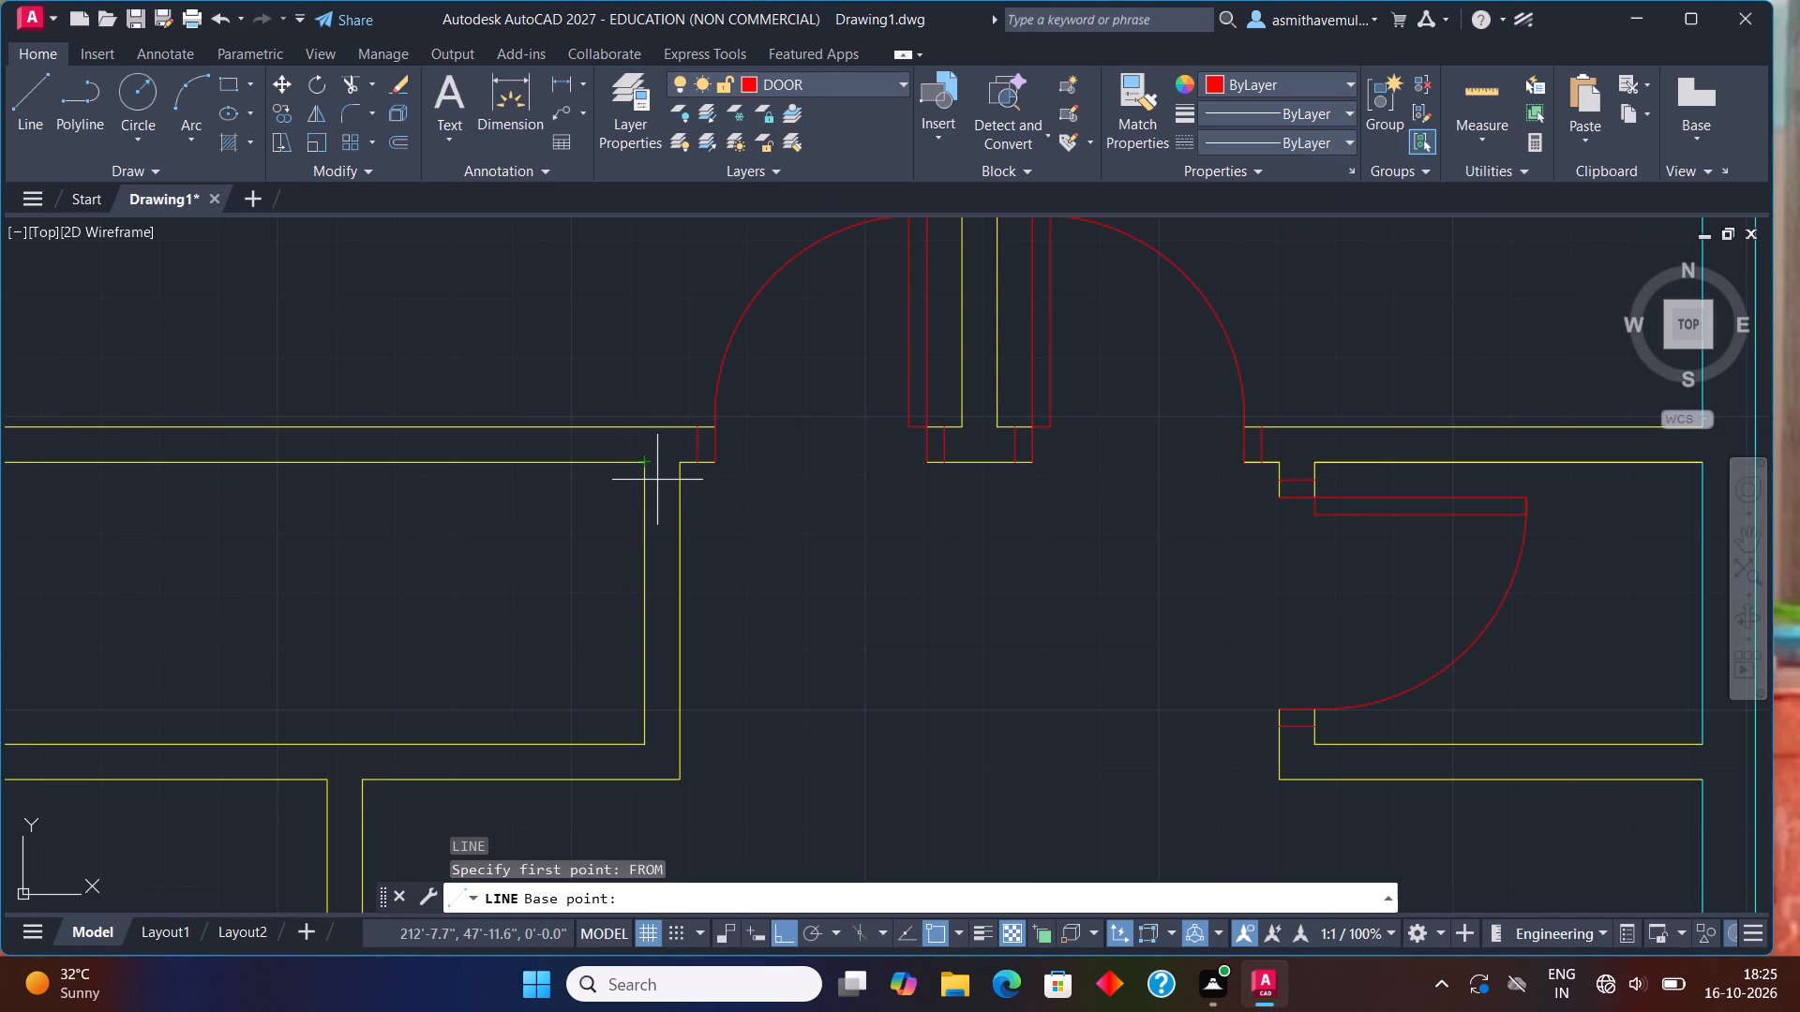
left_click(642, 468)
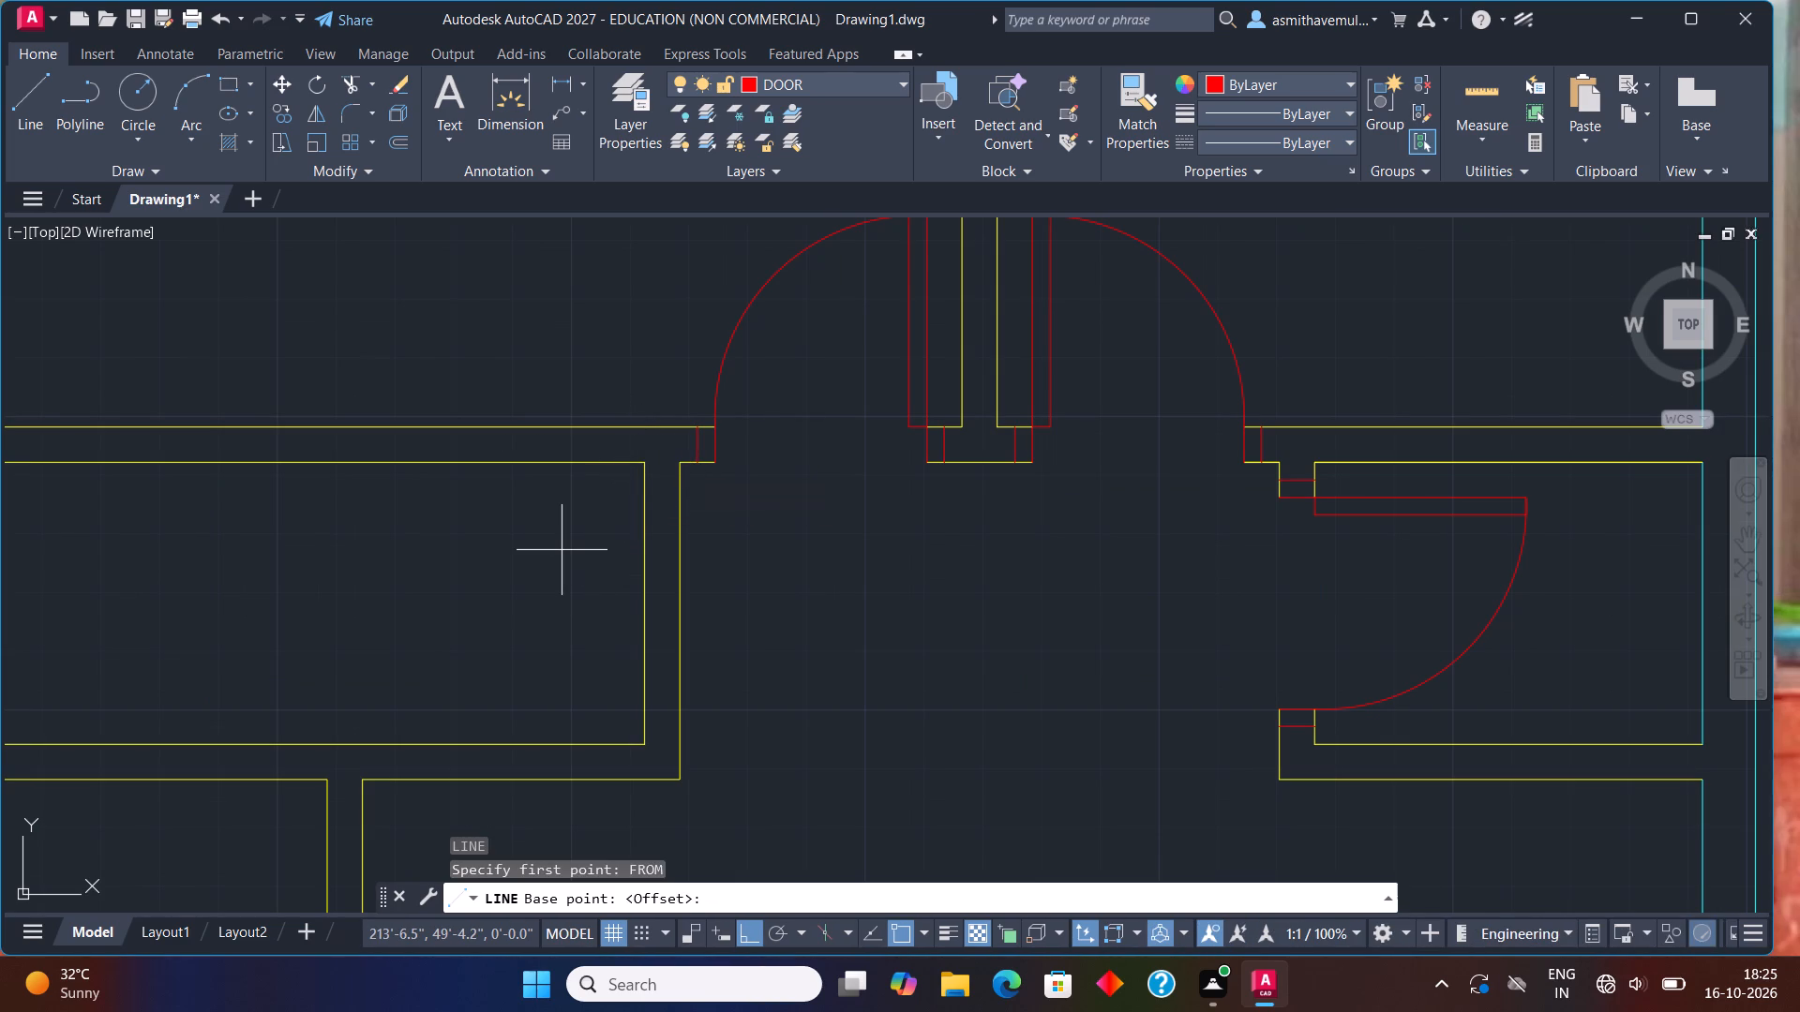
key("shift+at")
type("-3")
type("\",0")
key("Return")
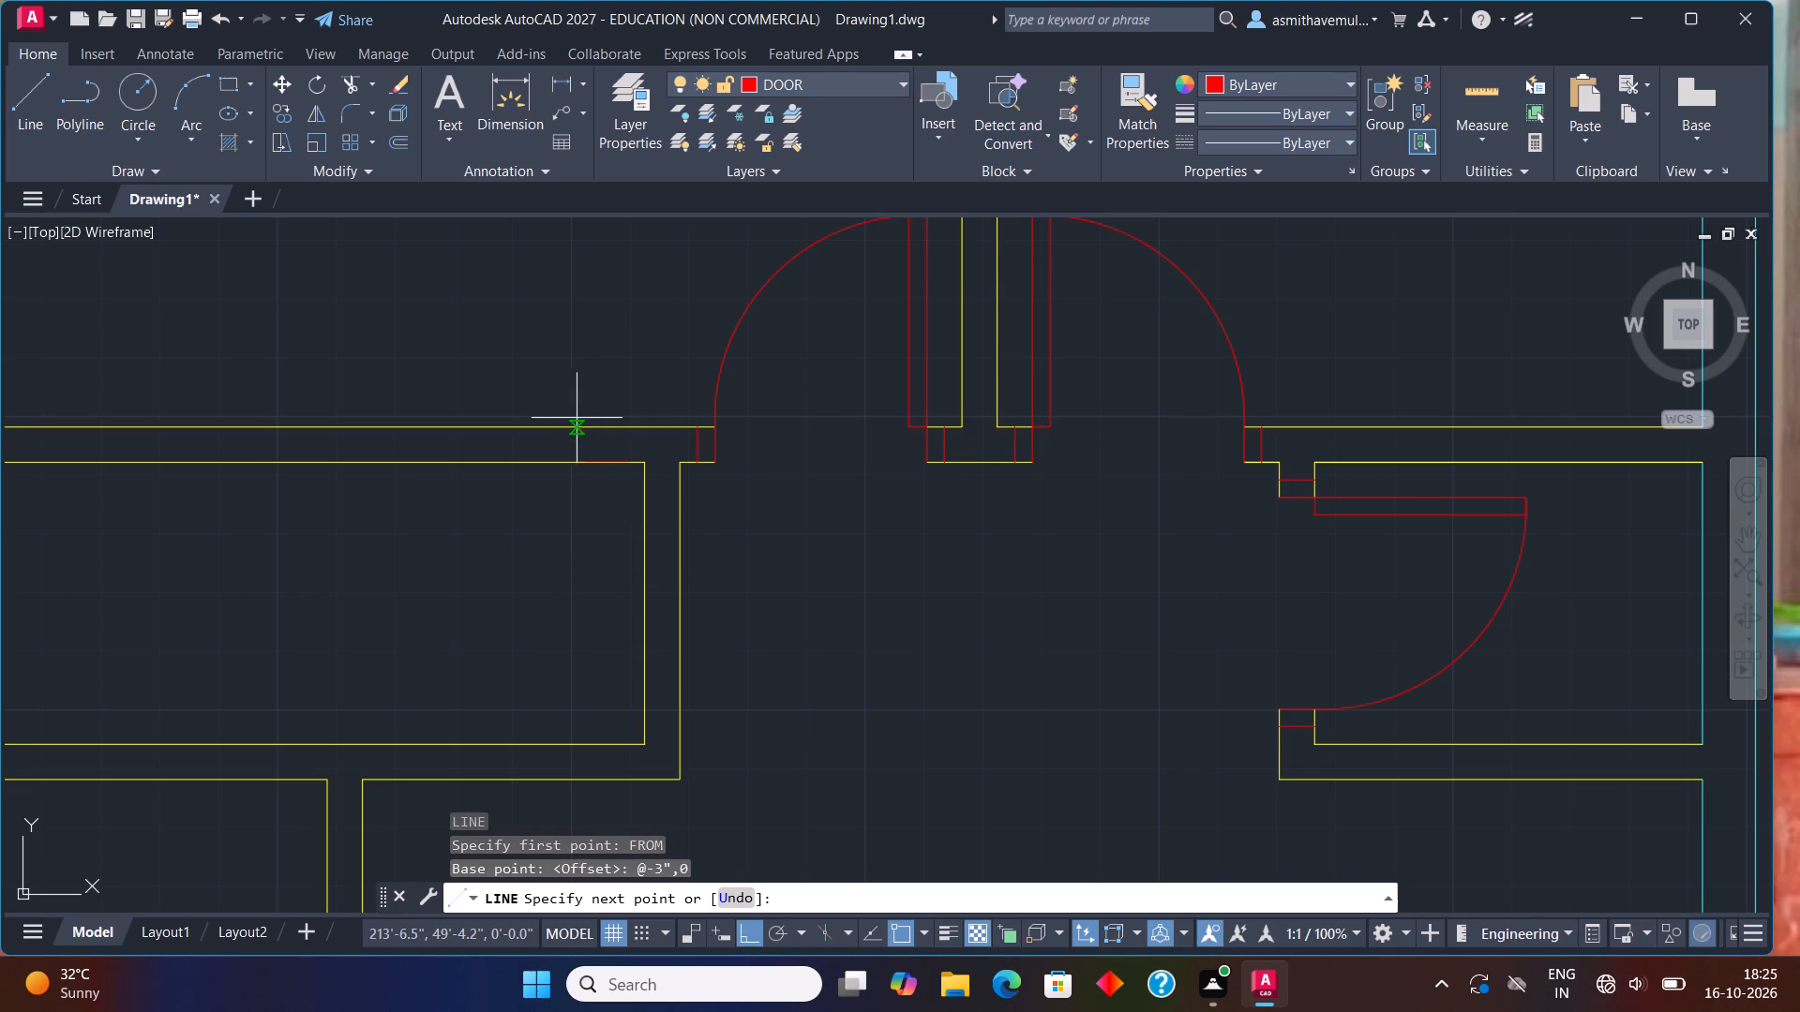
left_click(621, 421)
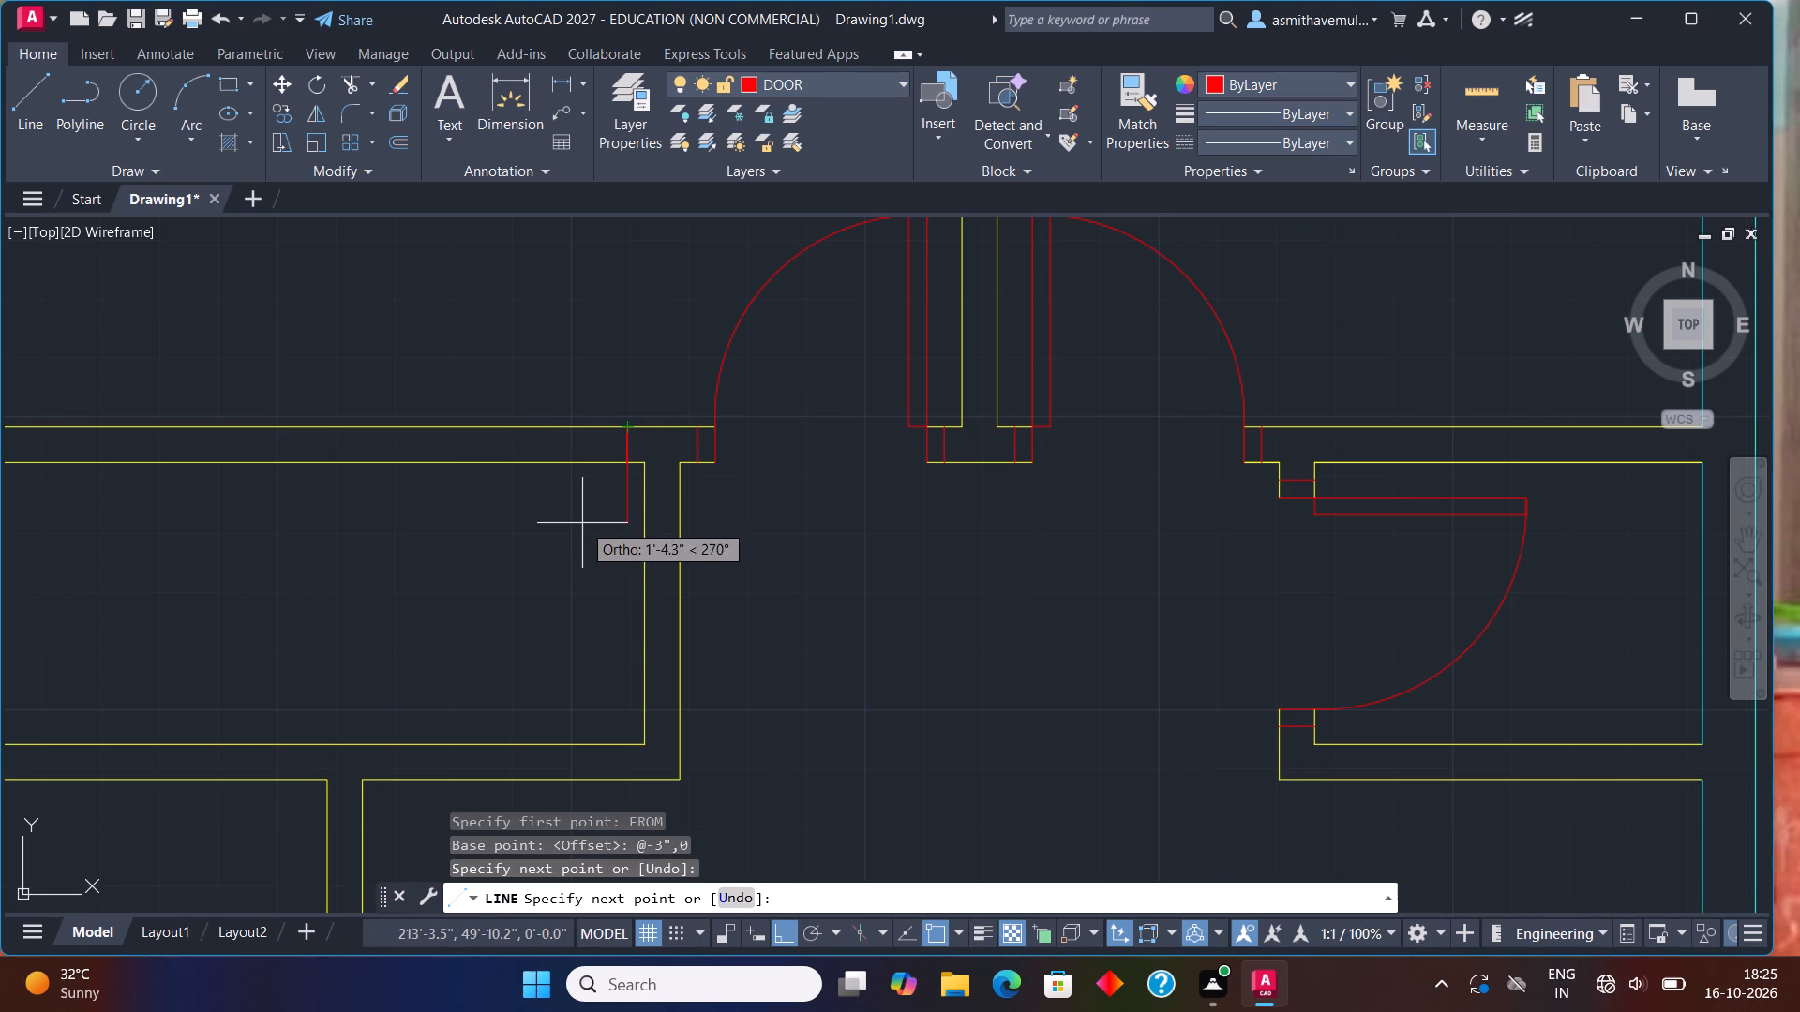
key("Escape")
Offset the new jamb line 3" to the left to complete the right-hand jamb of this opening.
key("o")
key("Return")
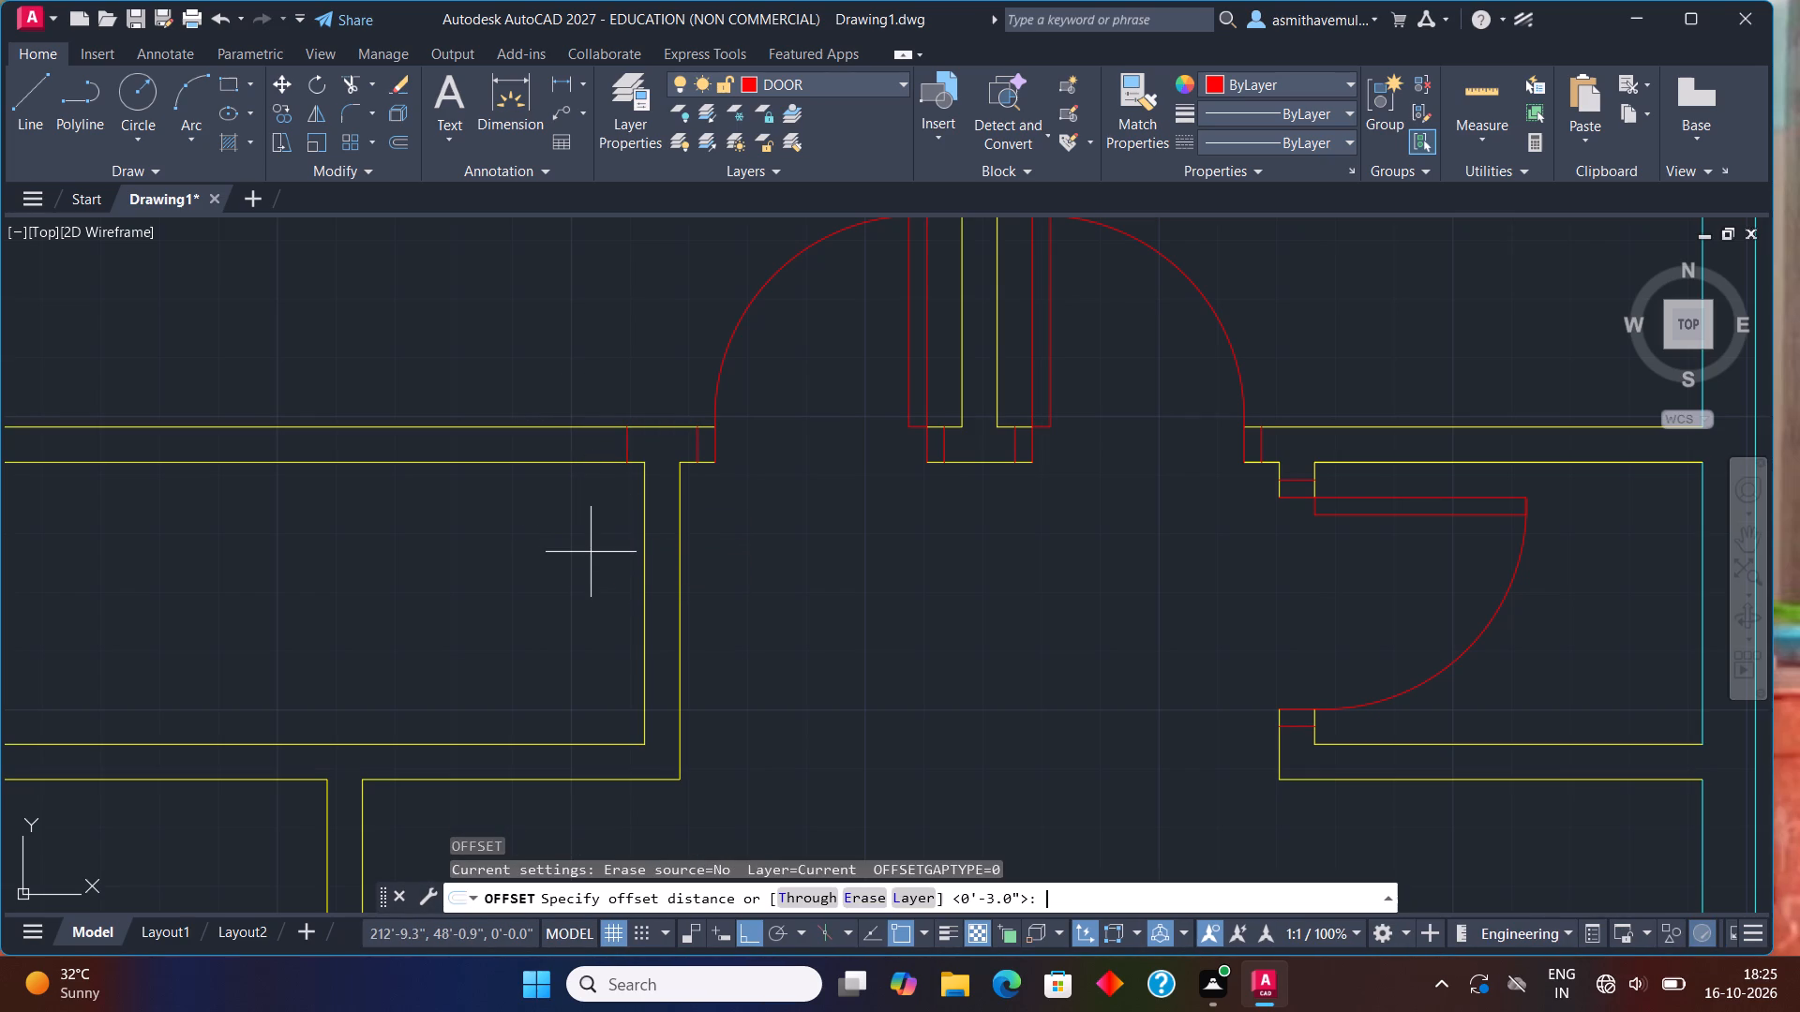
key("3")
key("shift+quotedbl")
key("Return")
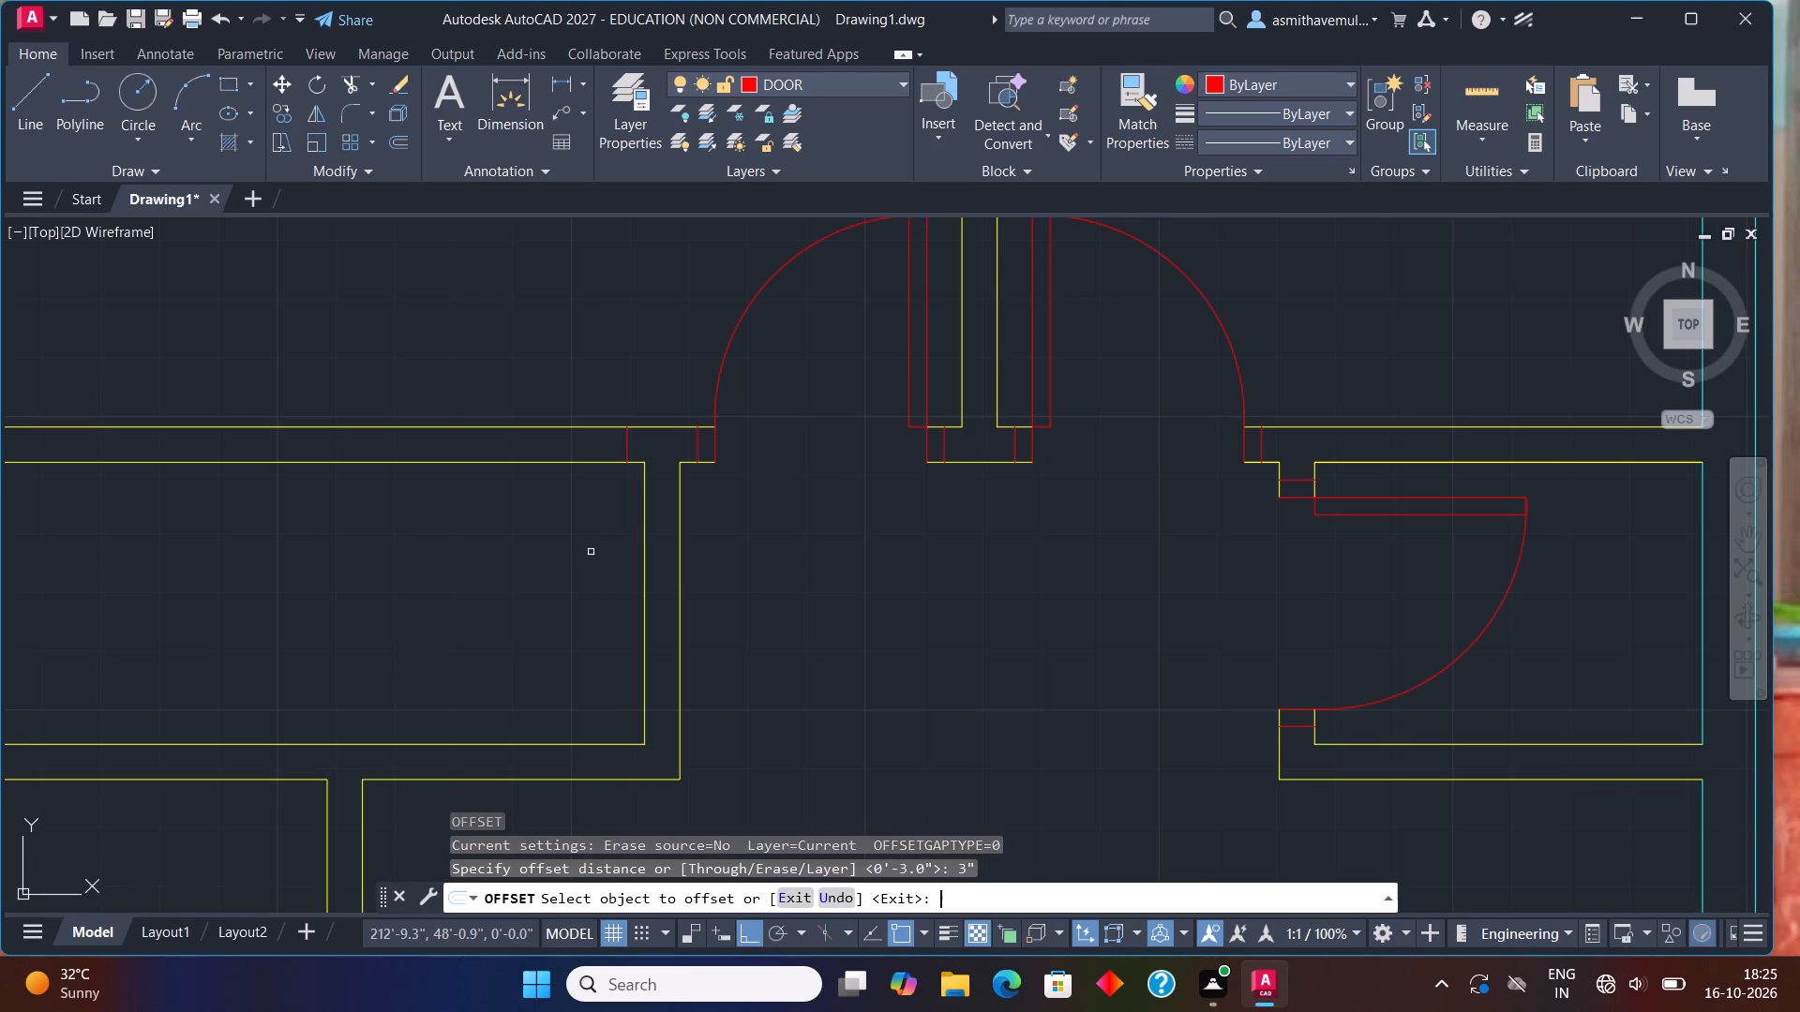
left_click(626, 440)
left_click(382, 471)
key("Escape")
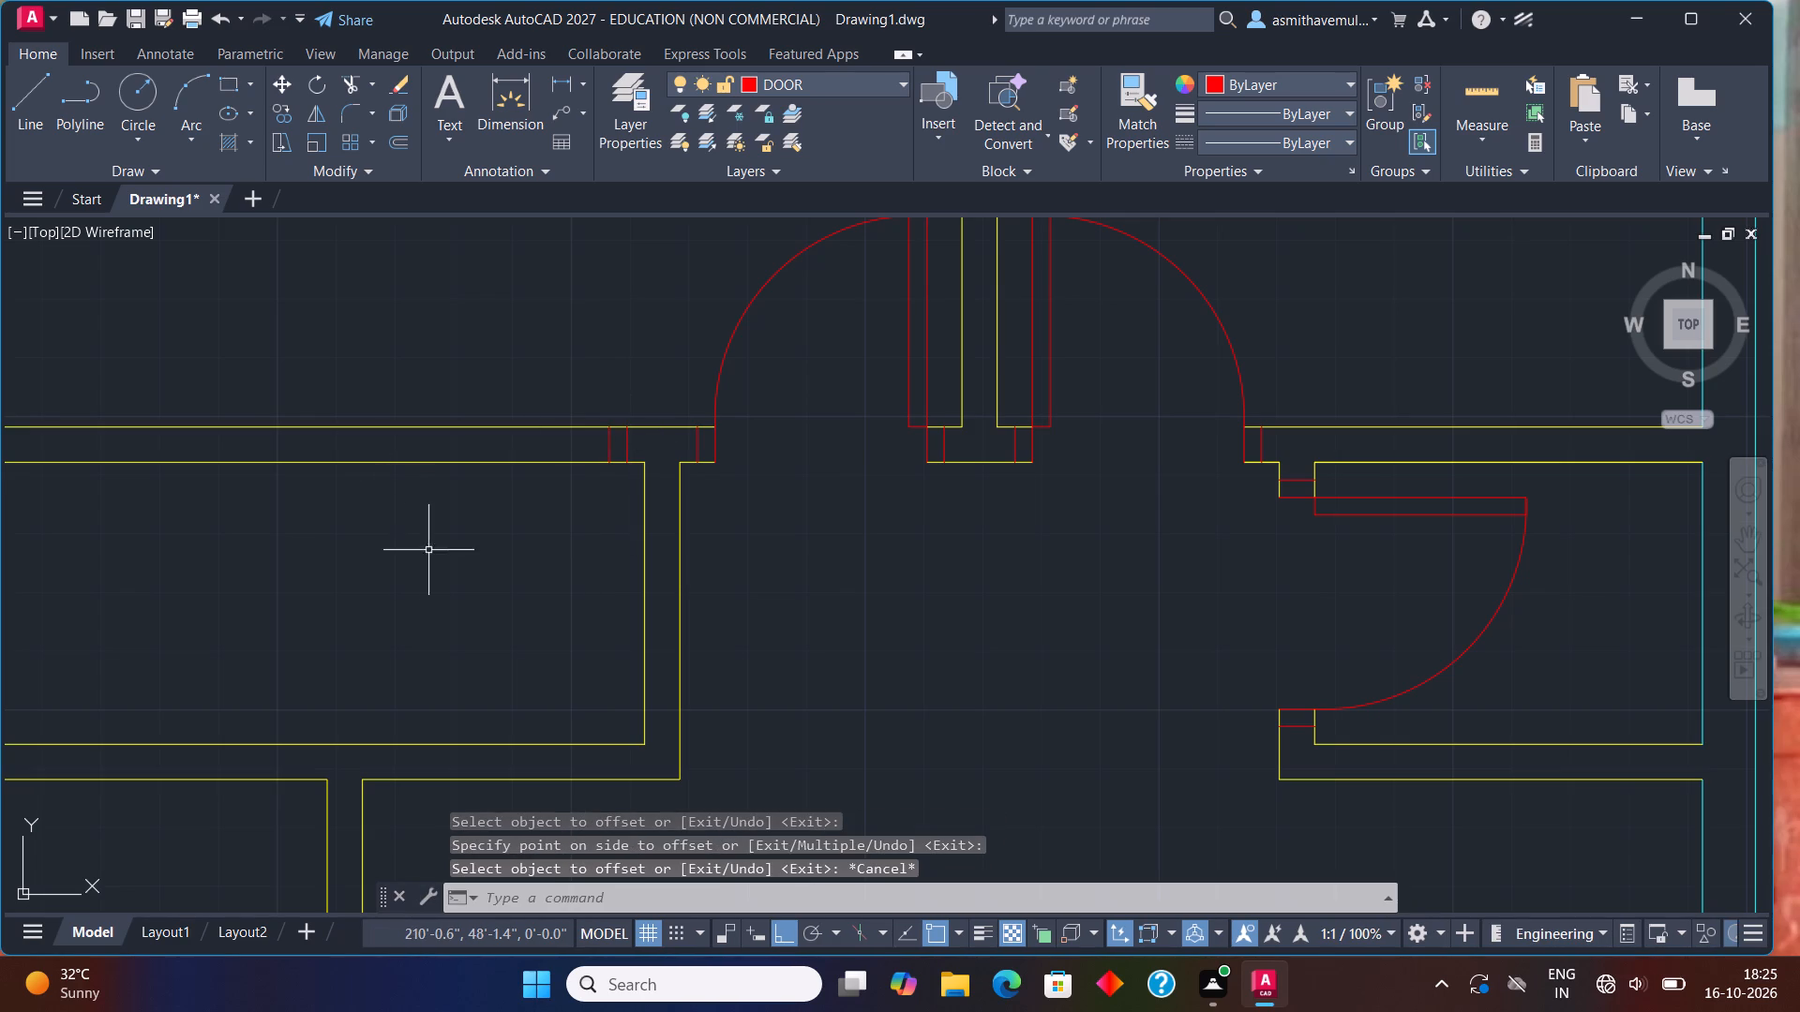
Offset the right-hand jamb's left line 3' to the left to mark the far side of the door opening.
scroll(508, 562, "down", 2)
scroll(508, 564, "up", 1)
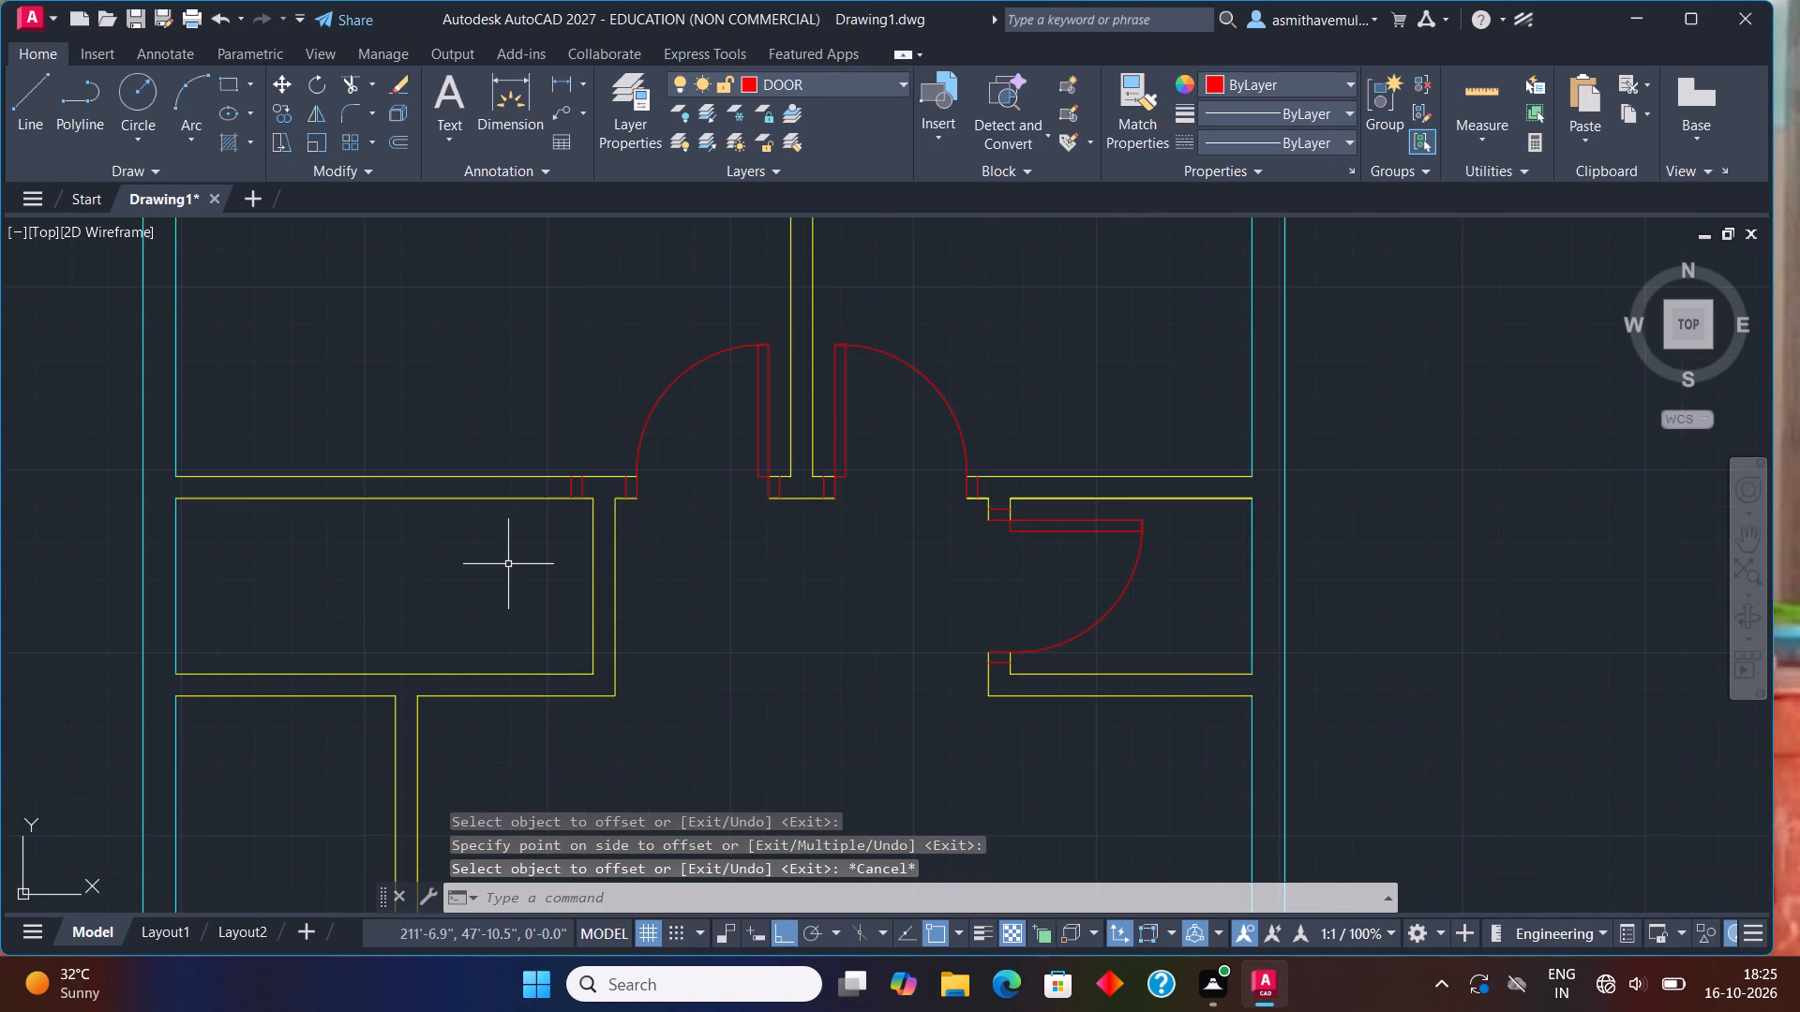
key("o")
key("Return")
key("3")
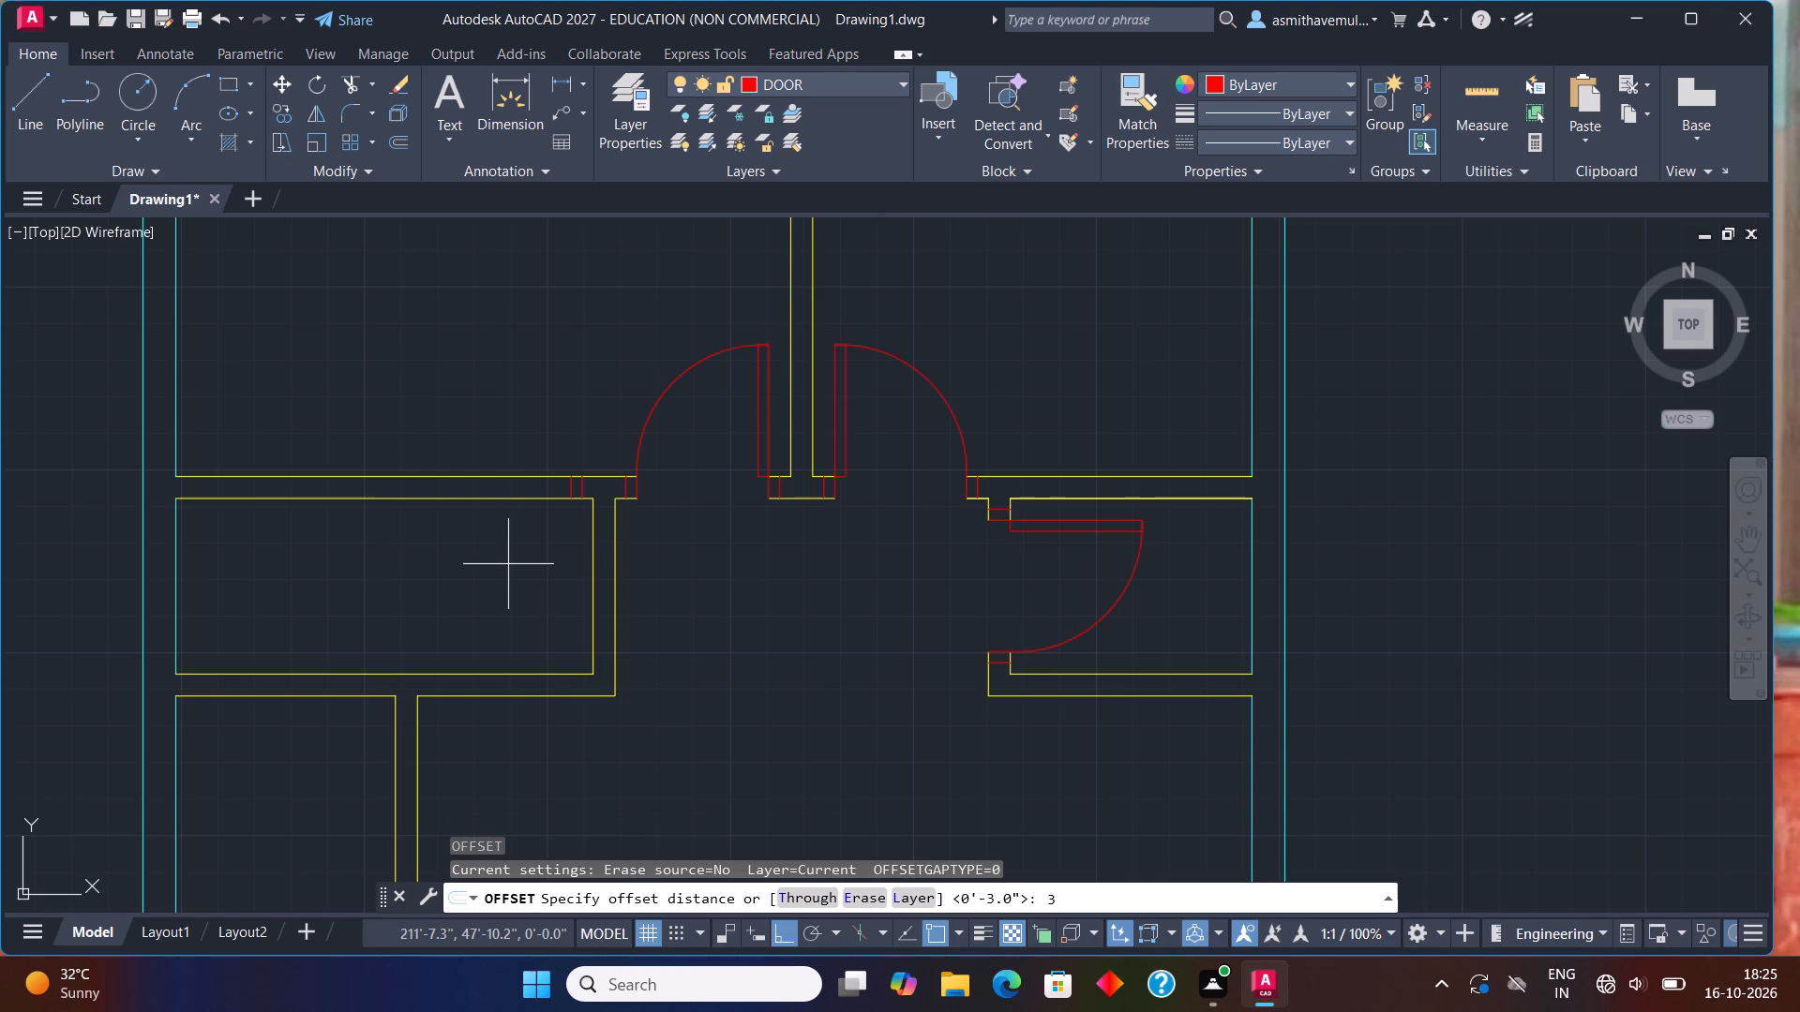
key("apostrophe")
key("Return")
scroll(558, 504, "up", 1)
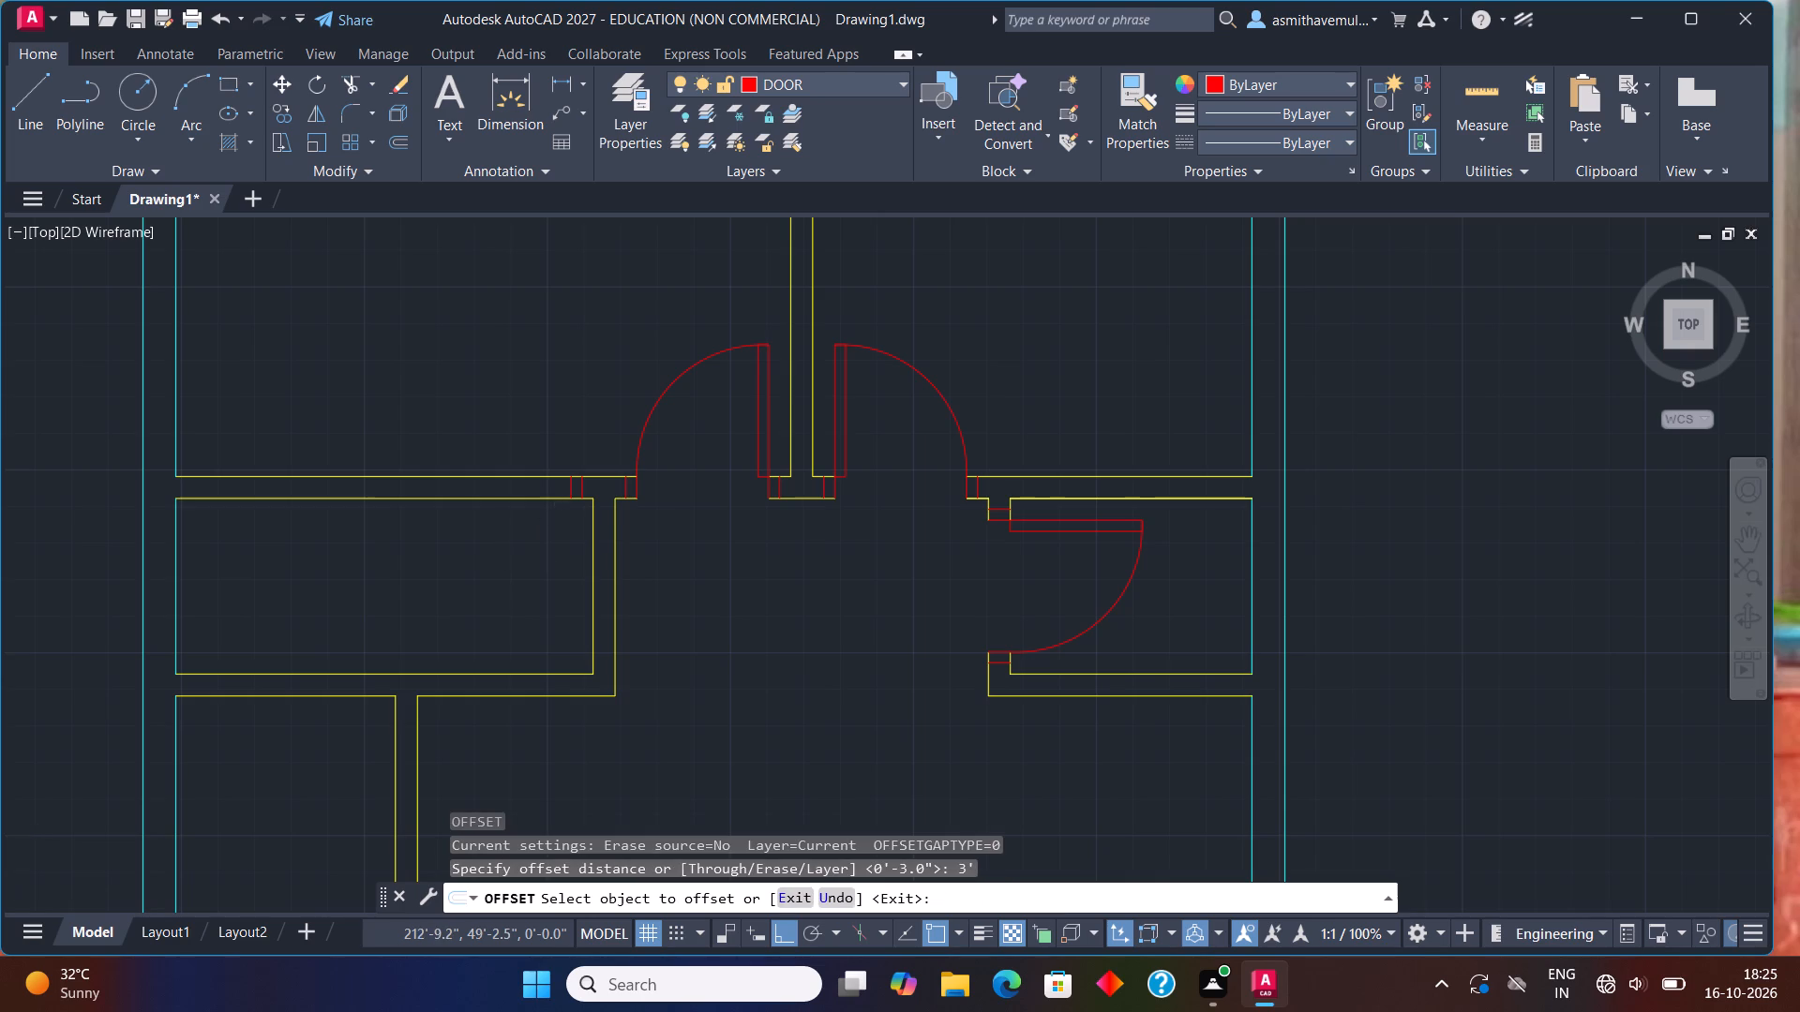
scroll(558, 504, "up", 1)
left_click(587, 457)
left_click(440, 471)
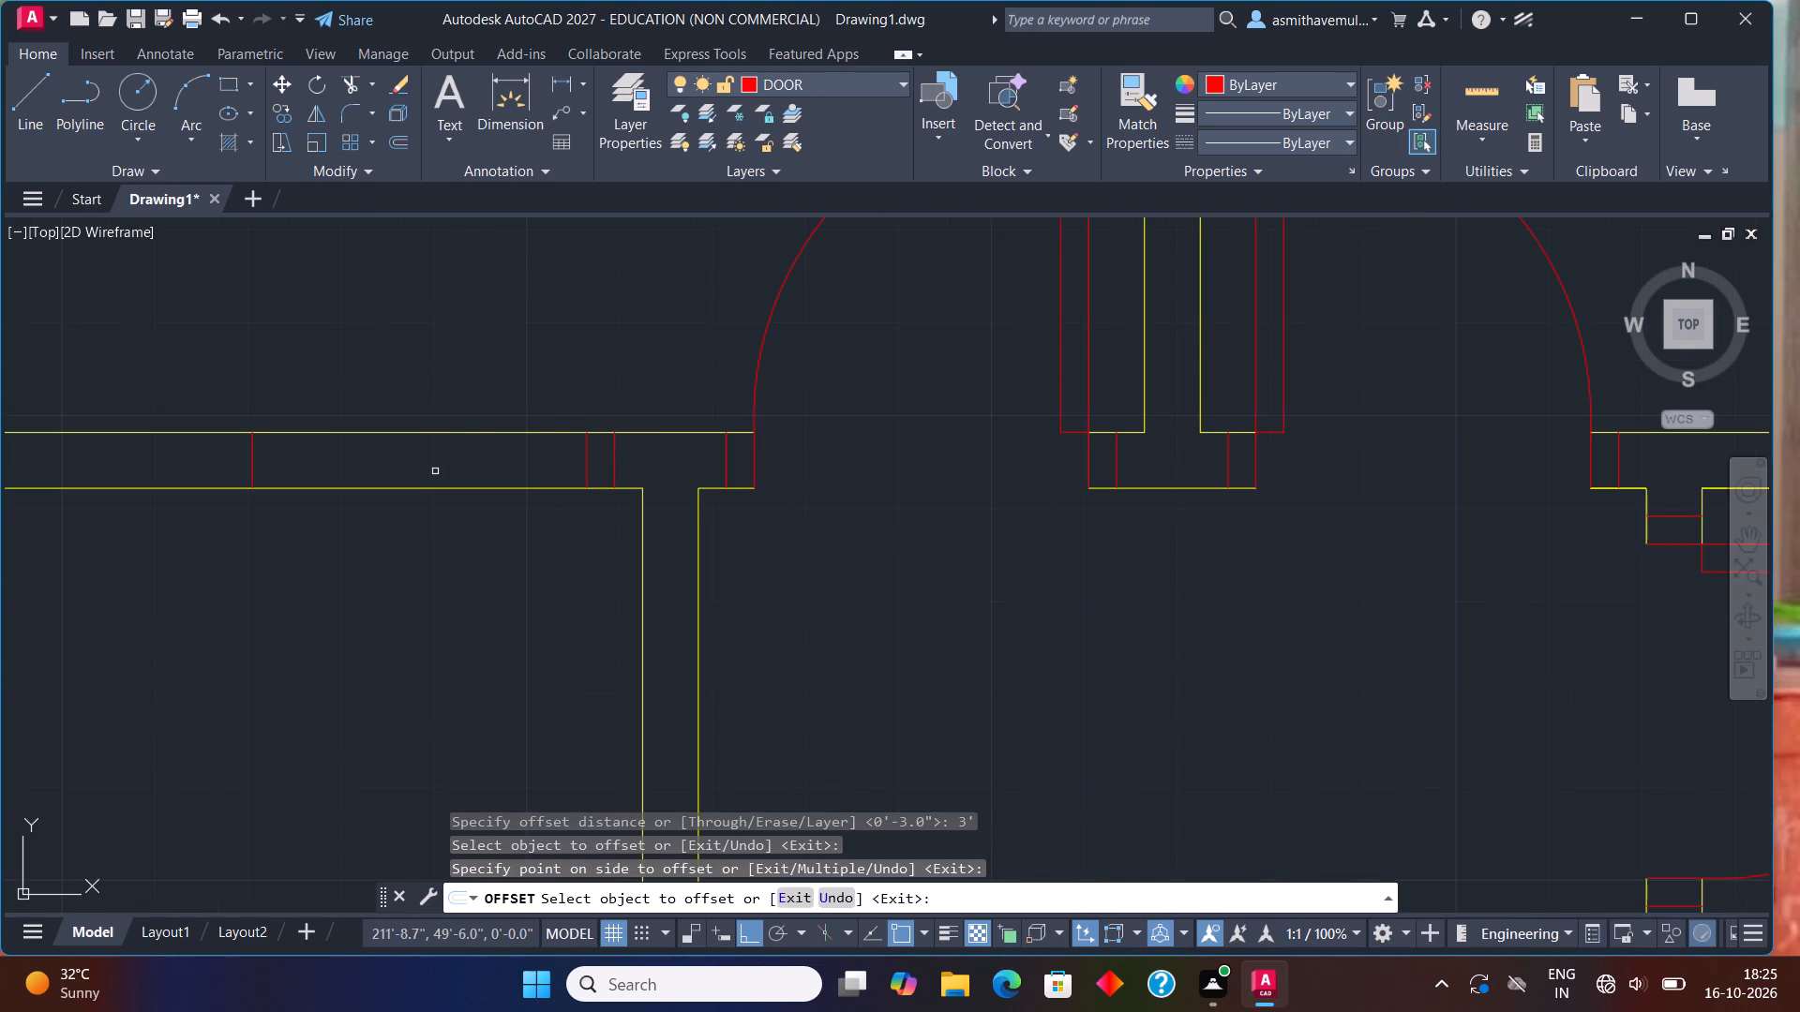
key("Escape")
Offset the line at the far side of the opening 3" to the left to complete the left-hand jamb.
key("o")
key("Return")
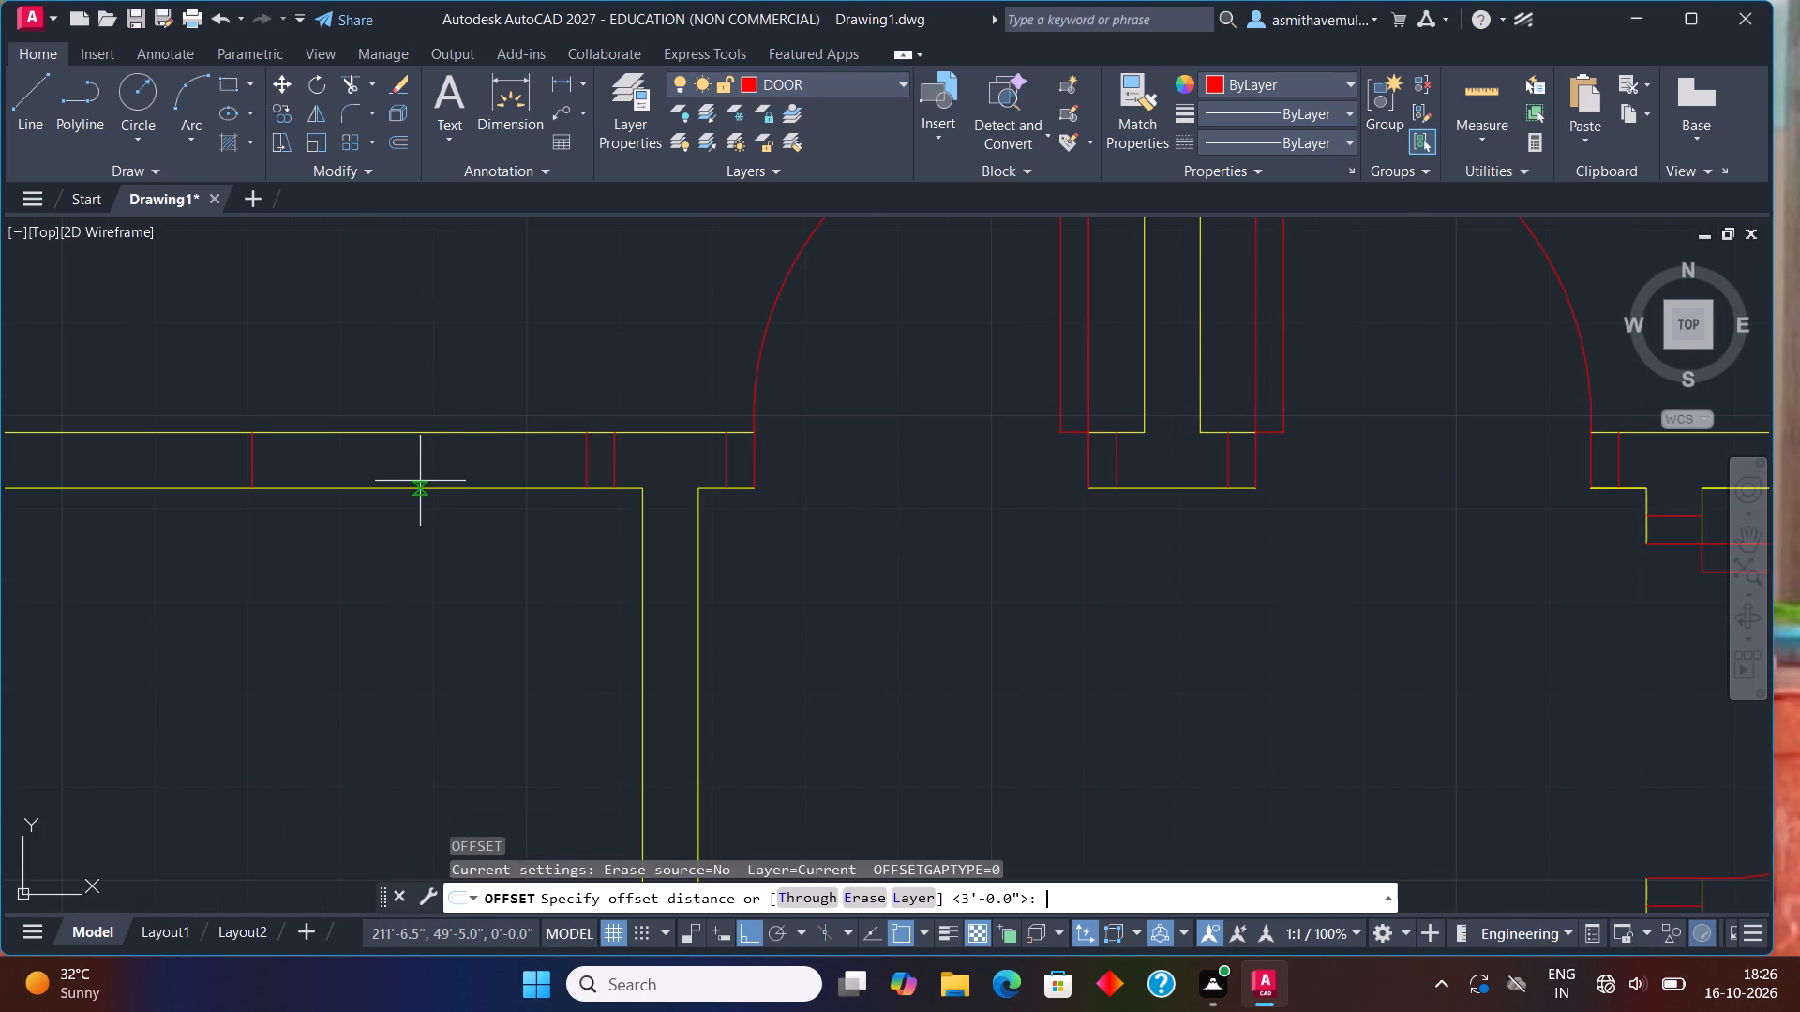
key("3")
key("shift+quotedbl")
key("Return")
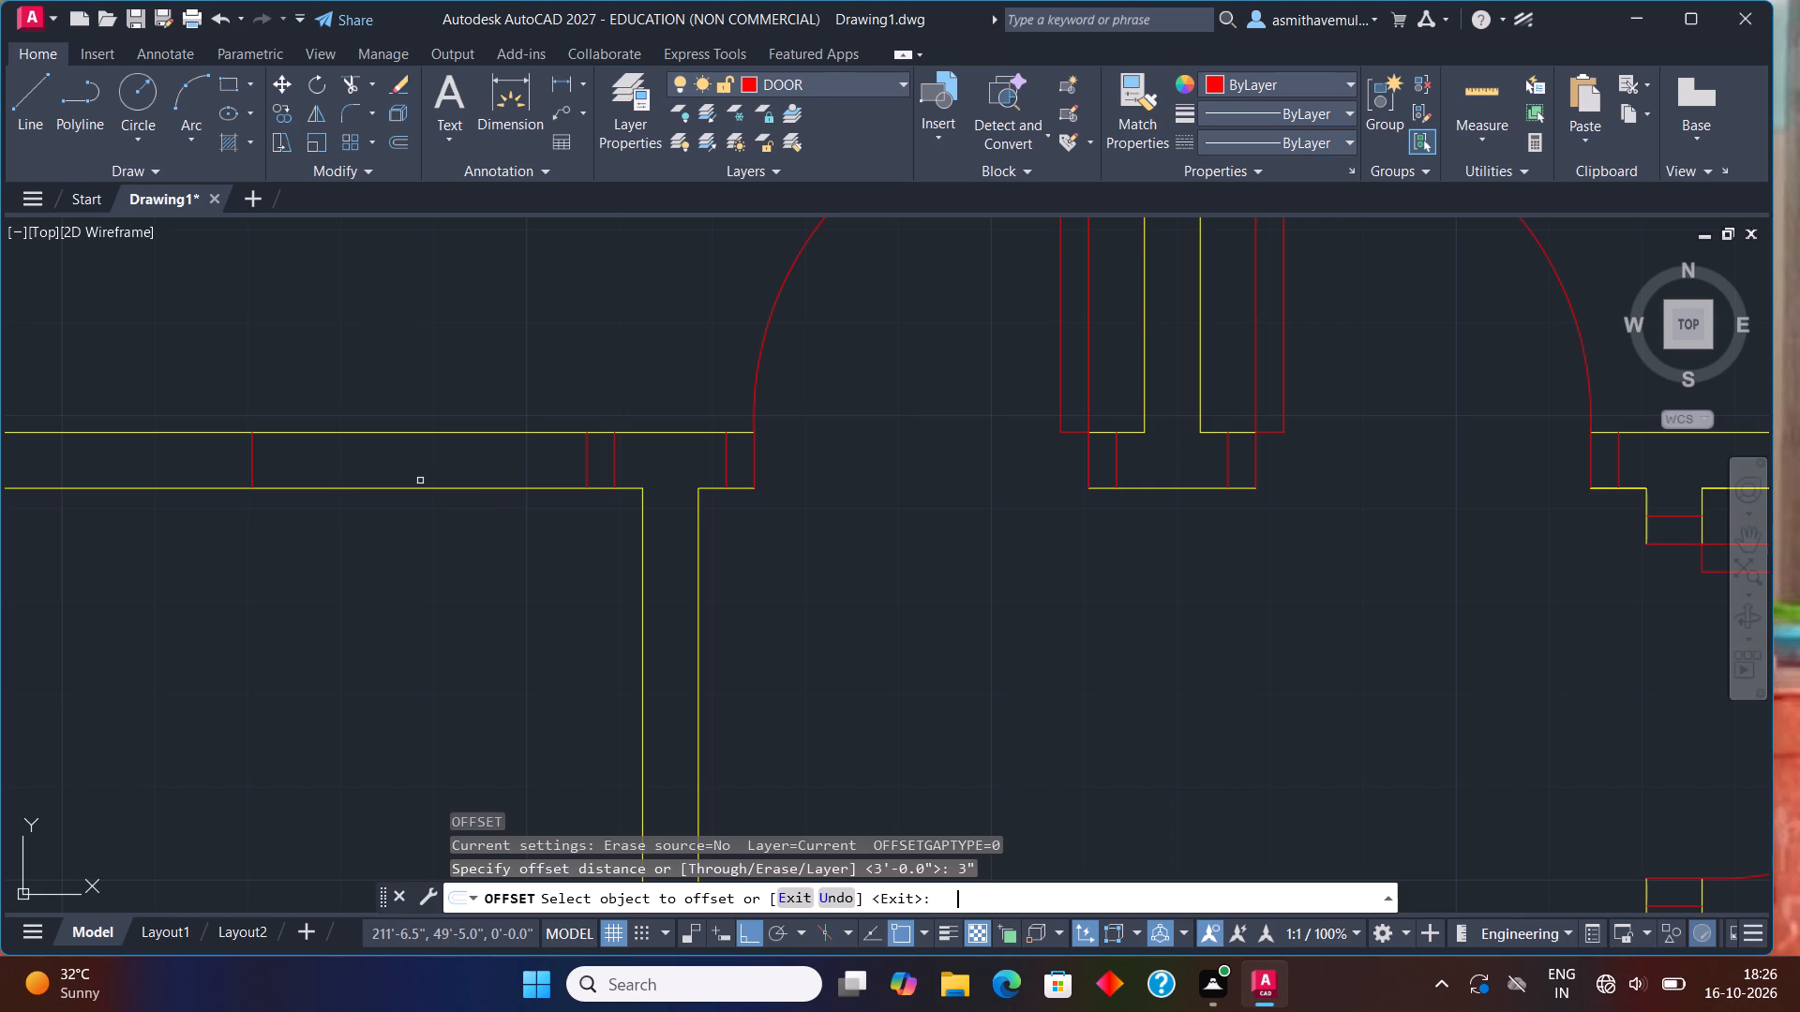
middle_click_drag(388, 470, 554, 470)
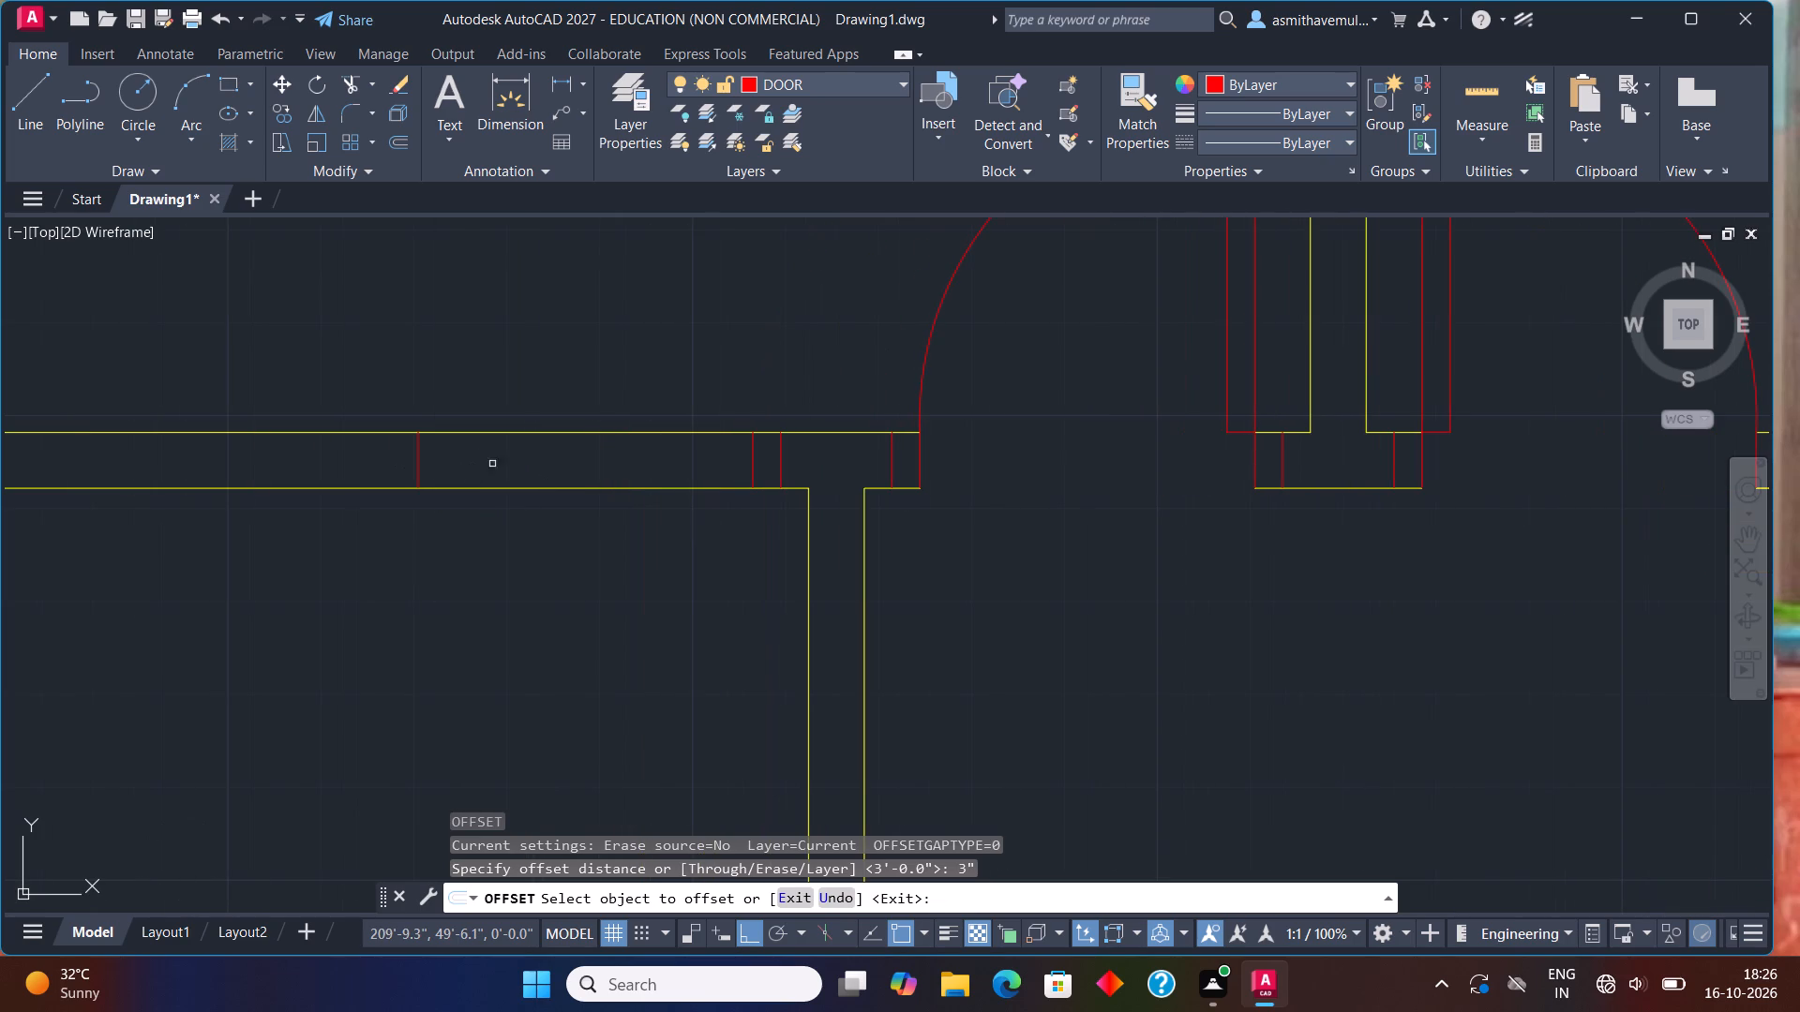
left_click(415, 458)
left_click(353, 493)
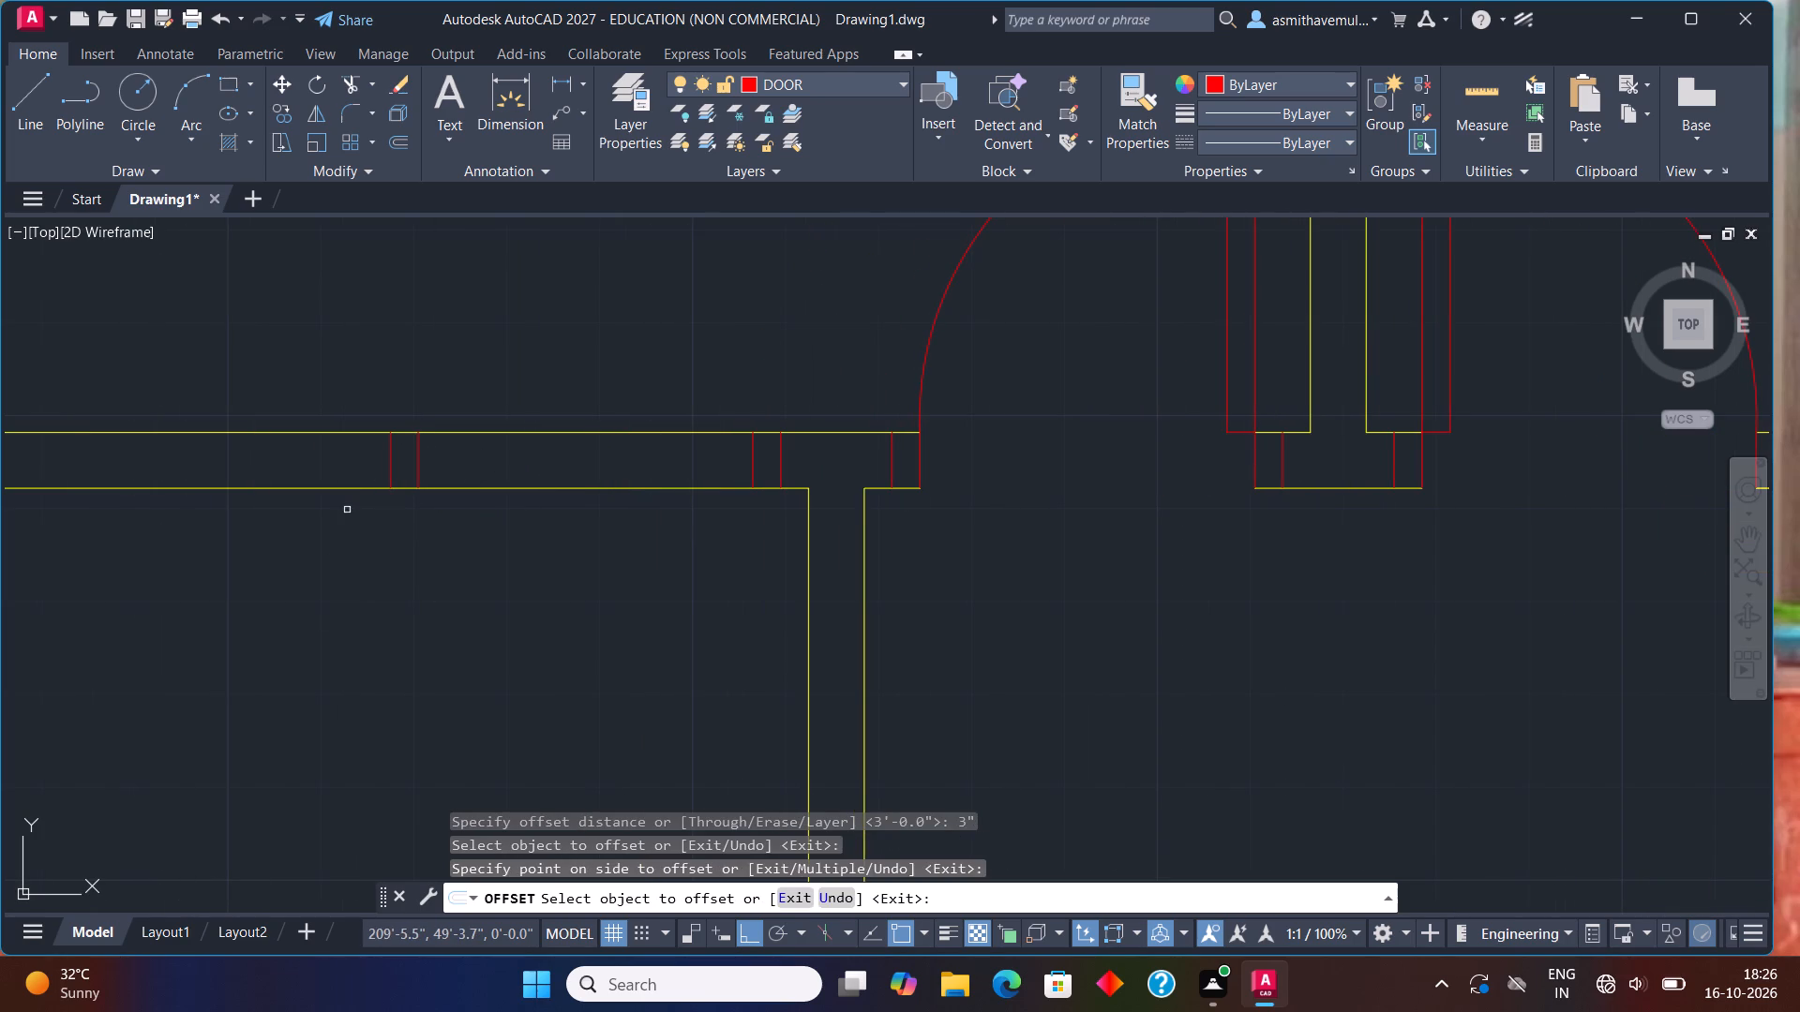
key("Escape")
Trim both horizontal partition lines between the two new jambs to open the doorway.
type("TRIM")
key("Return")
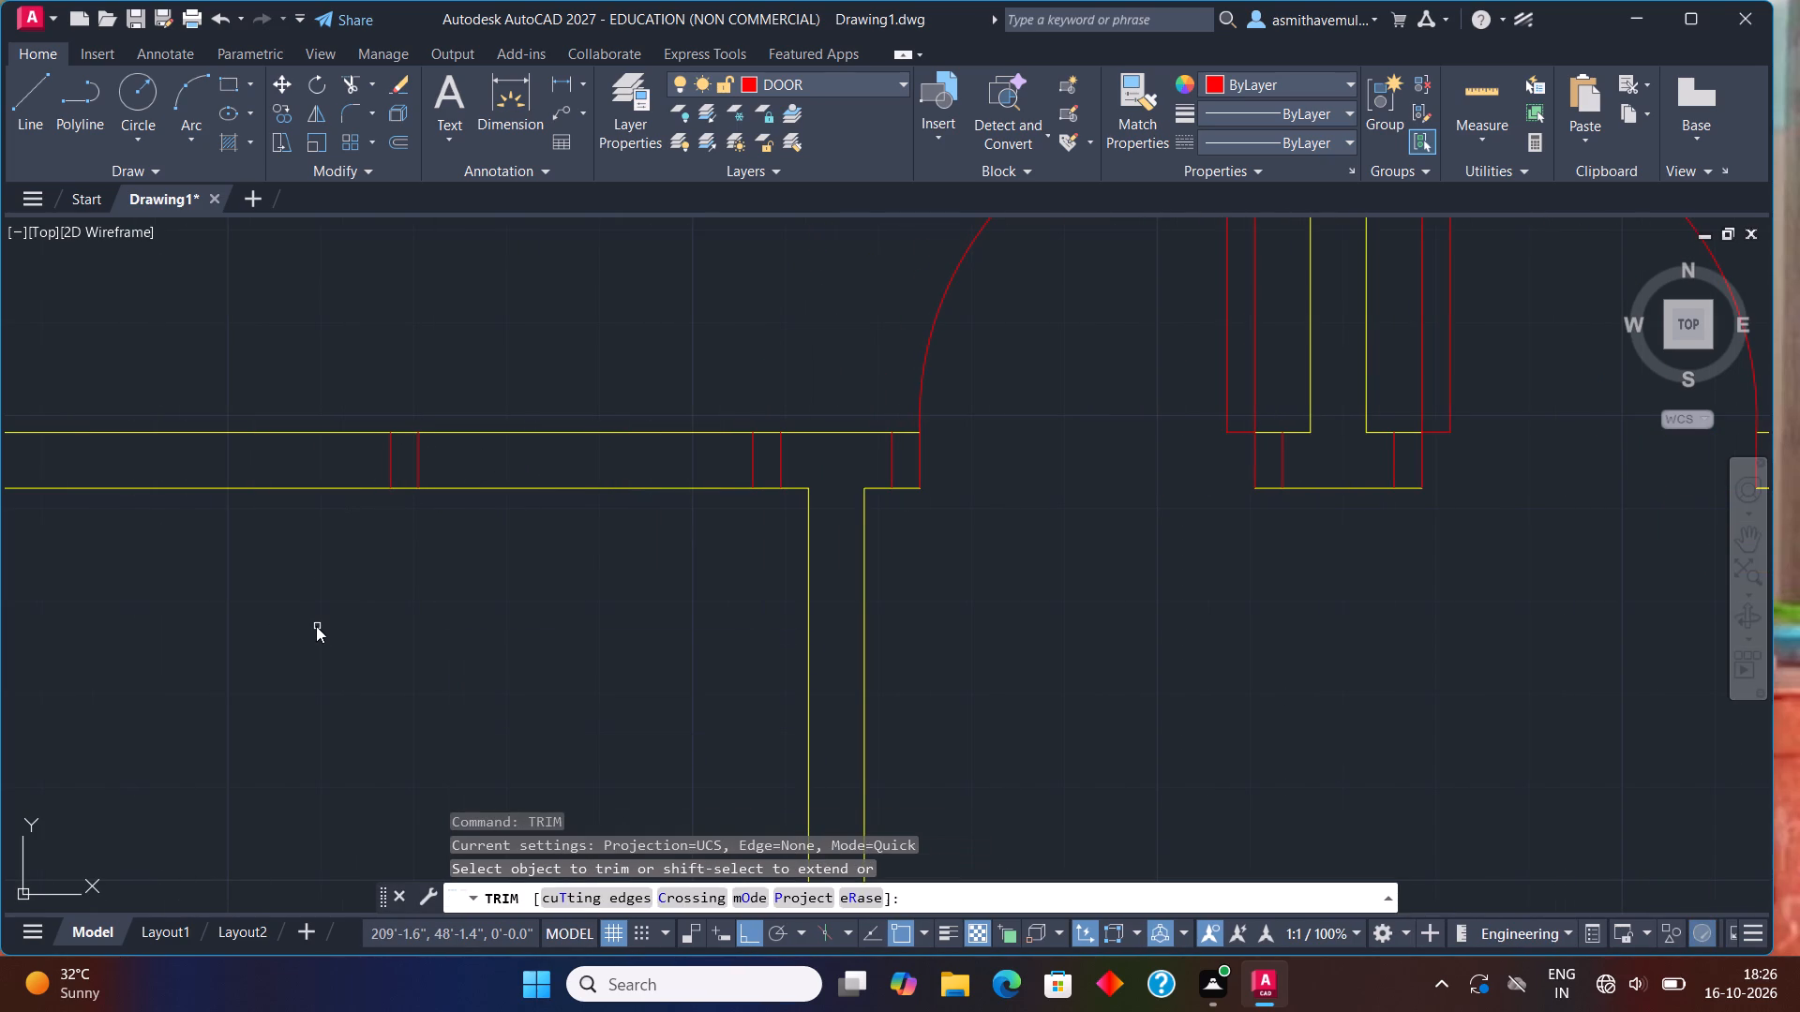
left_click_drag(527, 507, 569, 402)
key("Escape")
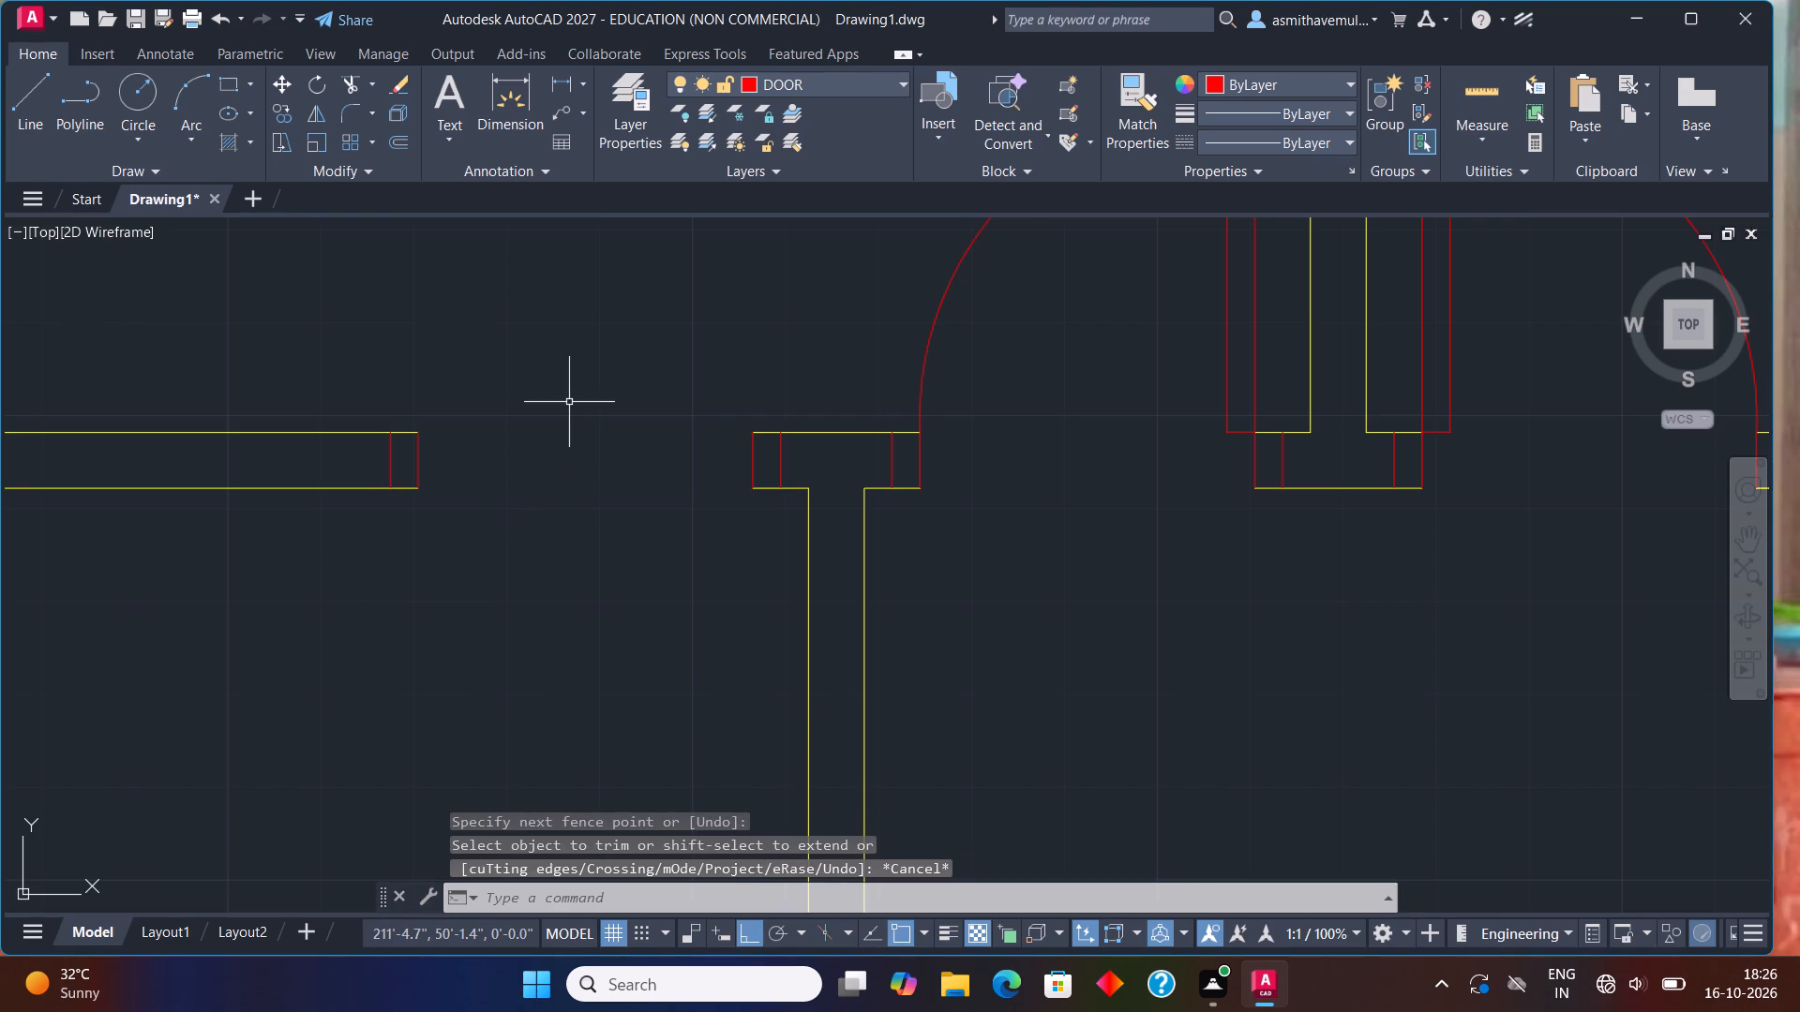
Draw a 3" by 3' rectangular door leaf extending downward from the lower corner of the new opening's right-hand jamb.
scroll(569, 410, "down", 1)
type("RE")
key("c")
key("Return")
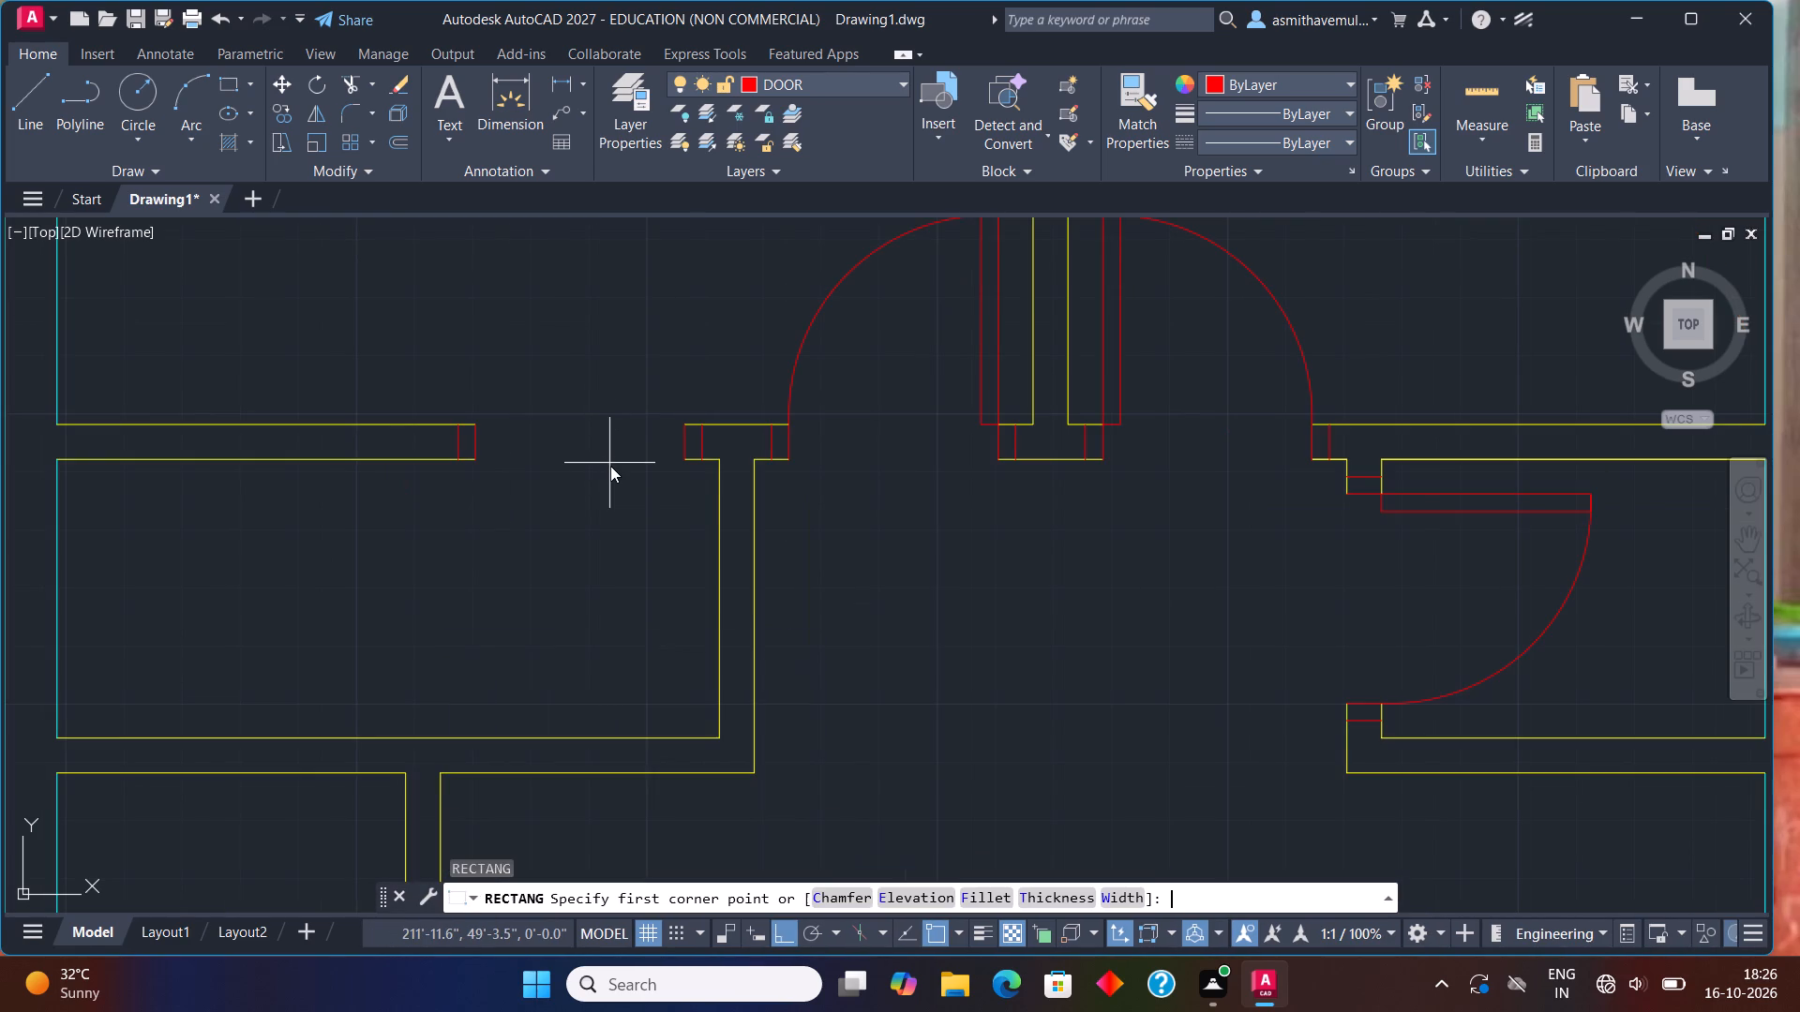
left_click(686, 454)
key("d")
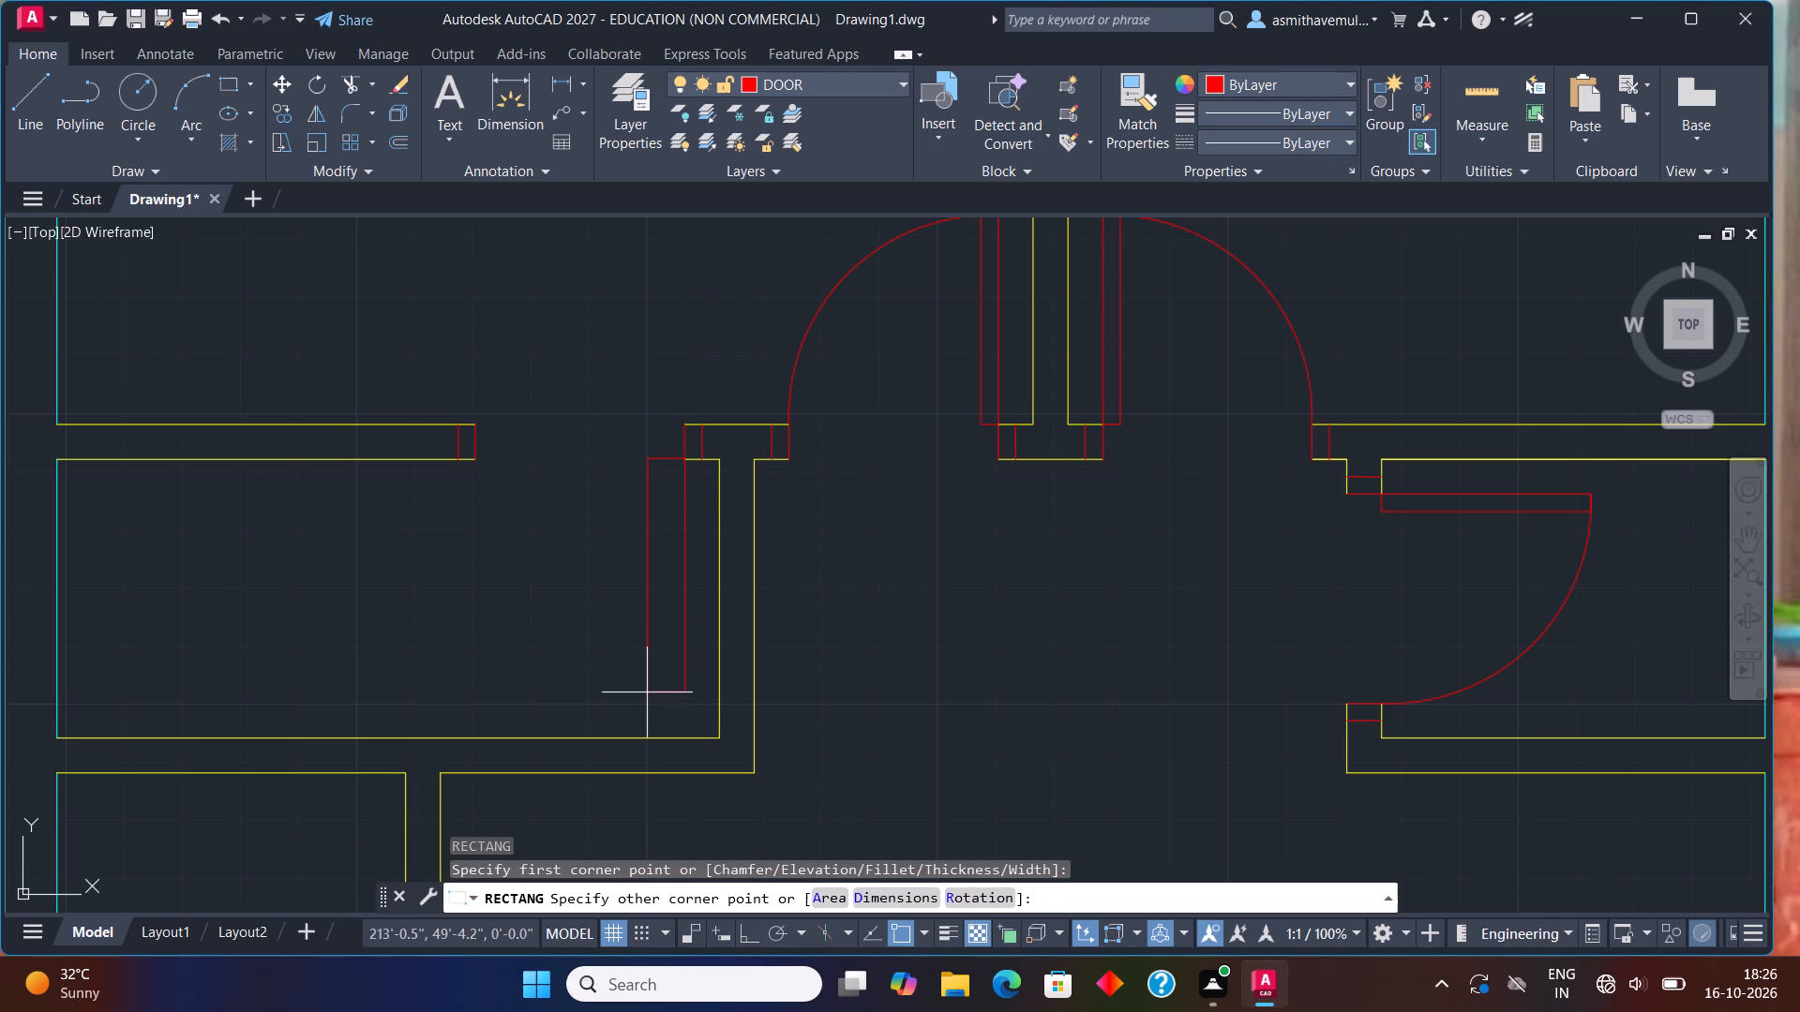
key("Return")
key("3")
key("shift+quotedbl")
key("Return")
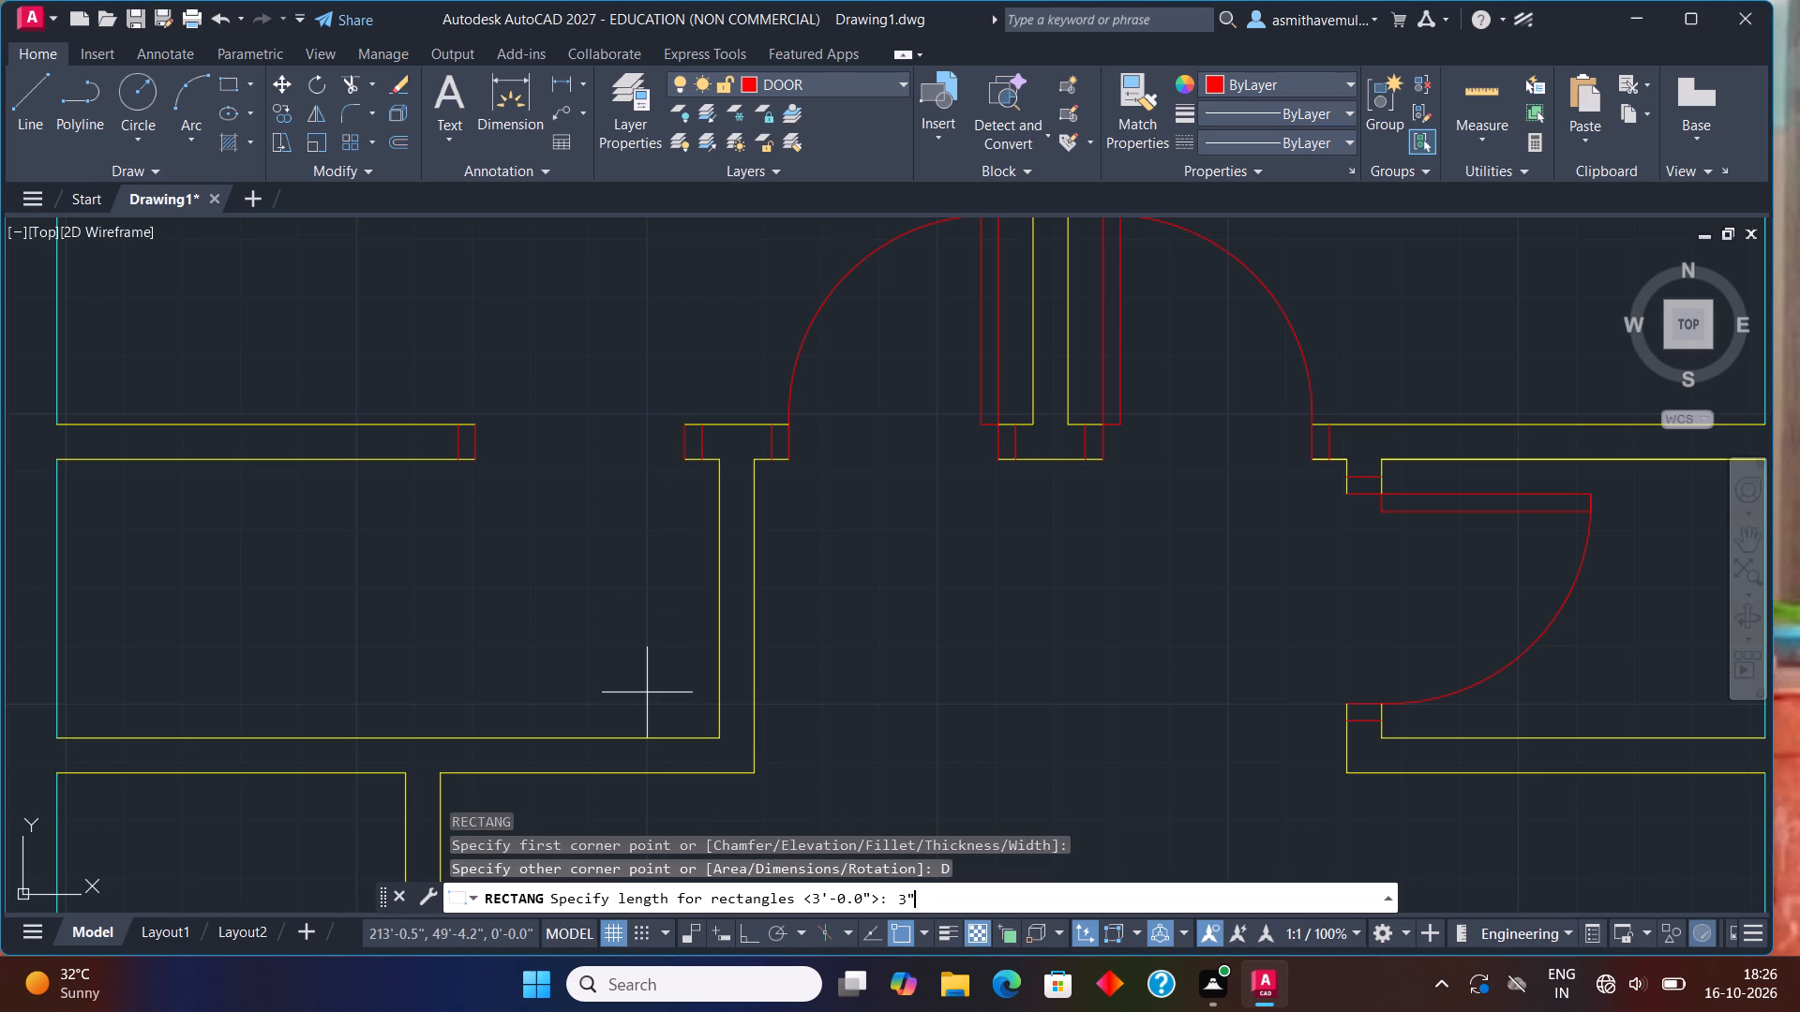
type("3'")
key("Return")
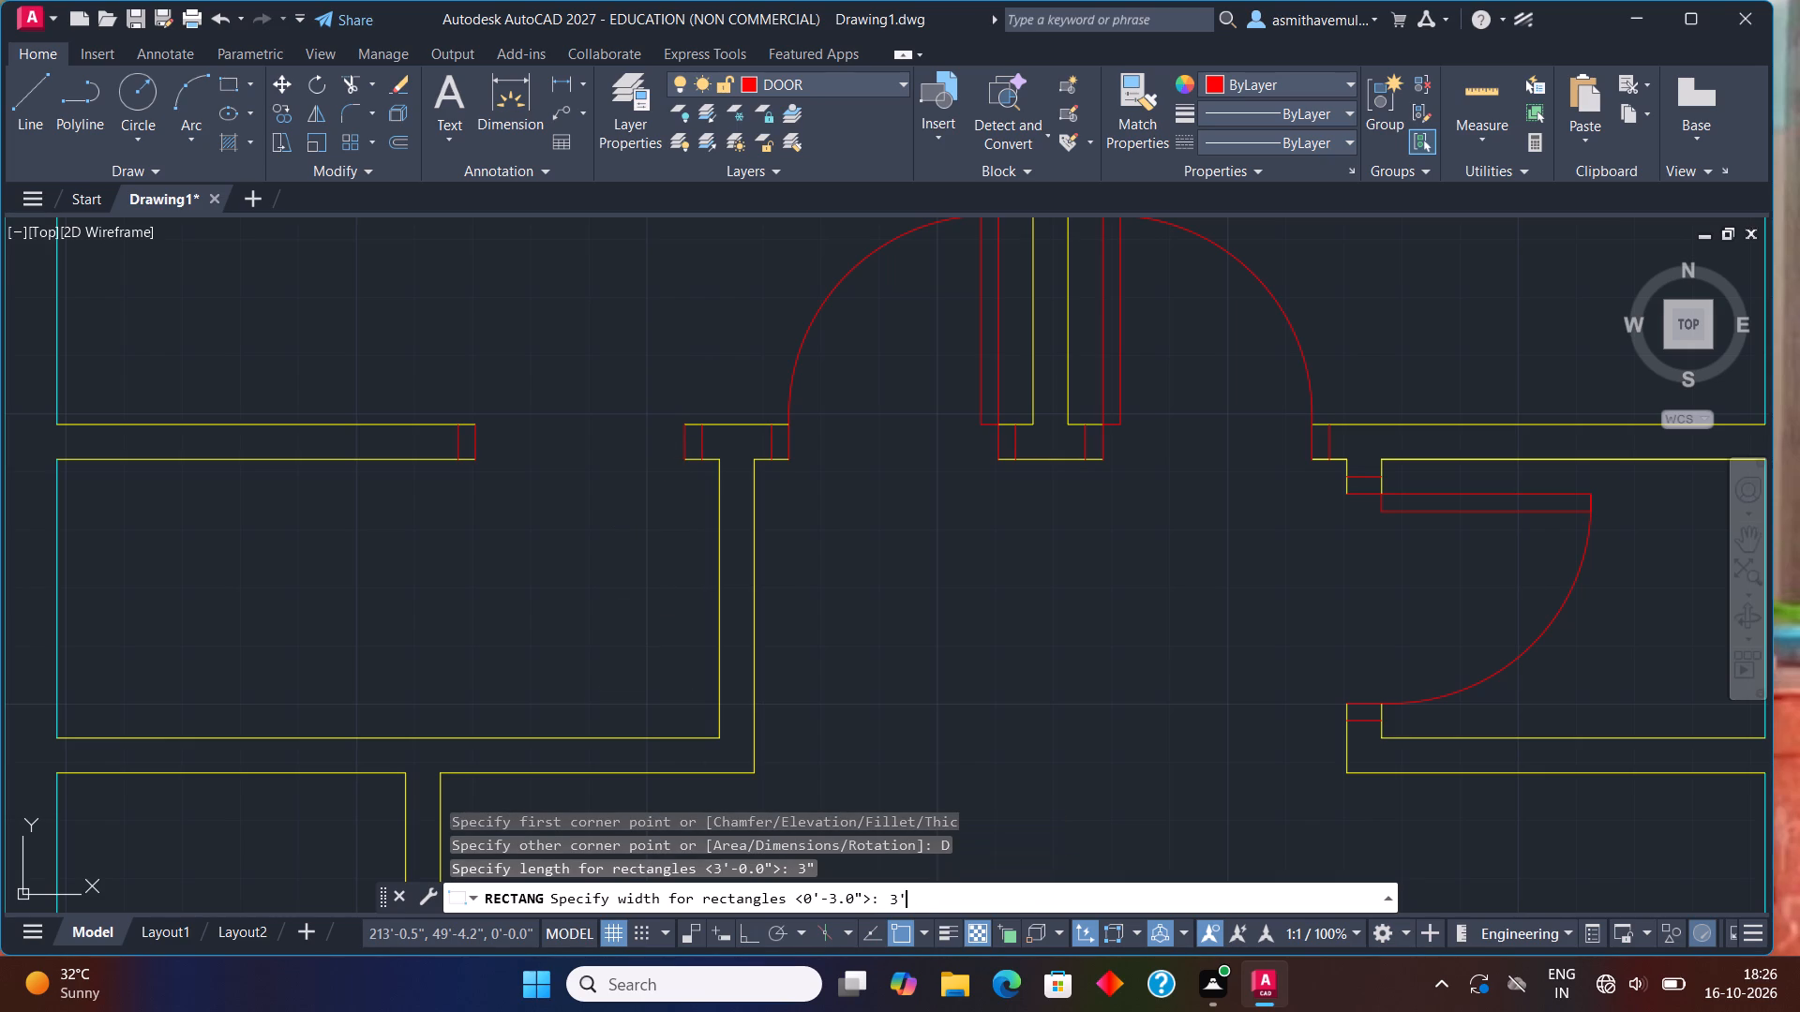
left_click(647, 693)
Draw a three-point swing arc through the leaf's two bottom corners, ending at the lower corner of the left-hand jamb.
key("a")
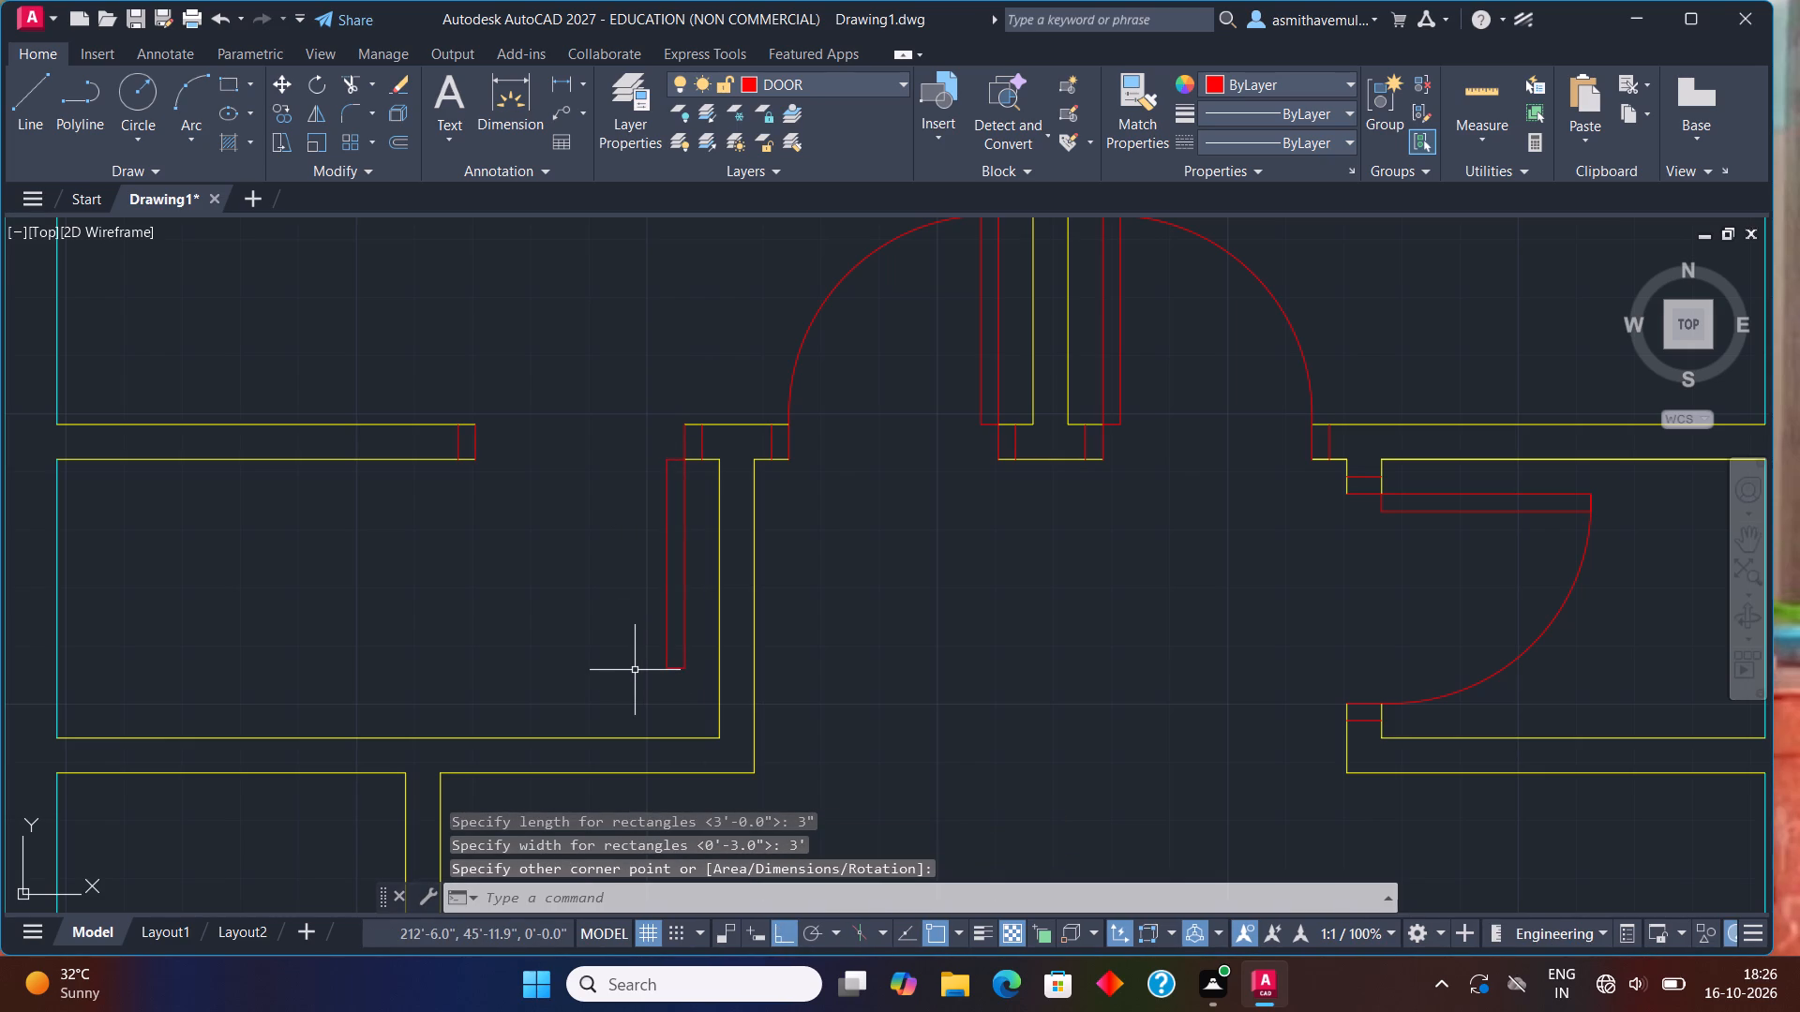
type("RC")
key("Return")
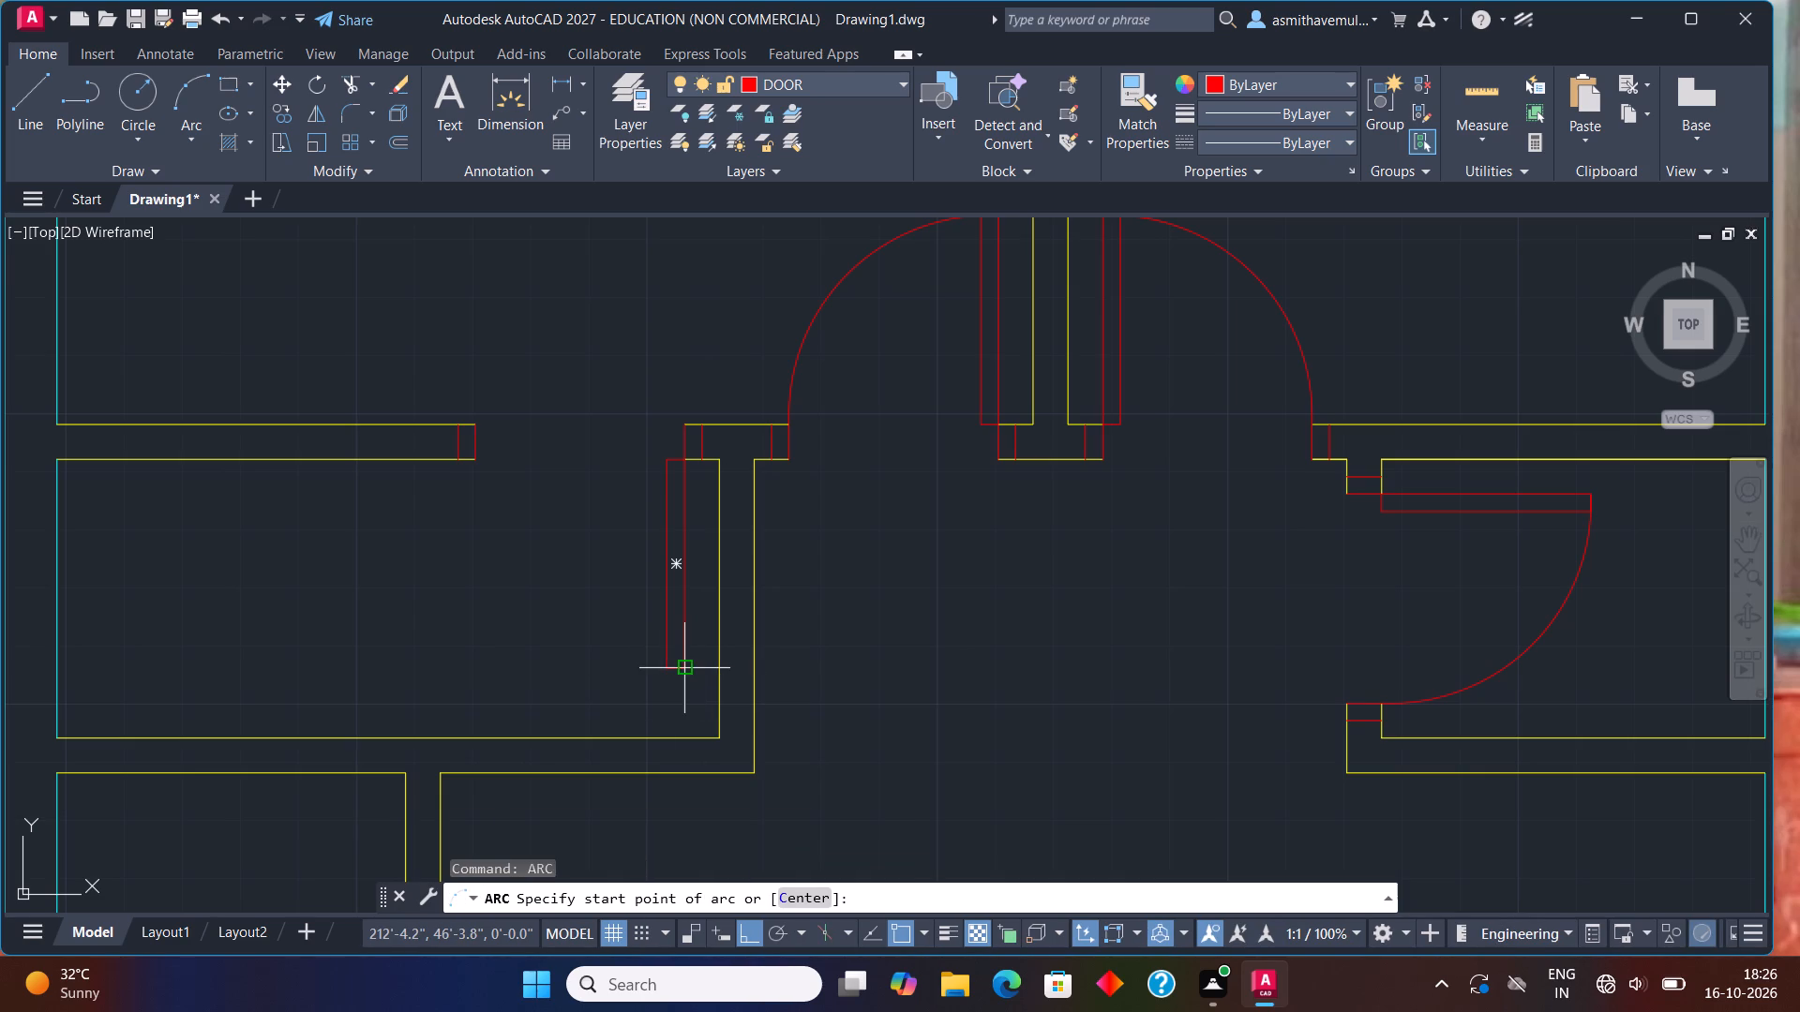
left_click(682, 664)
left_click(666, 664)
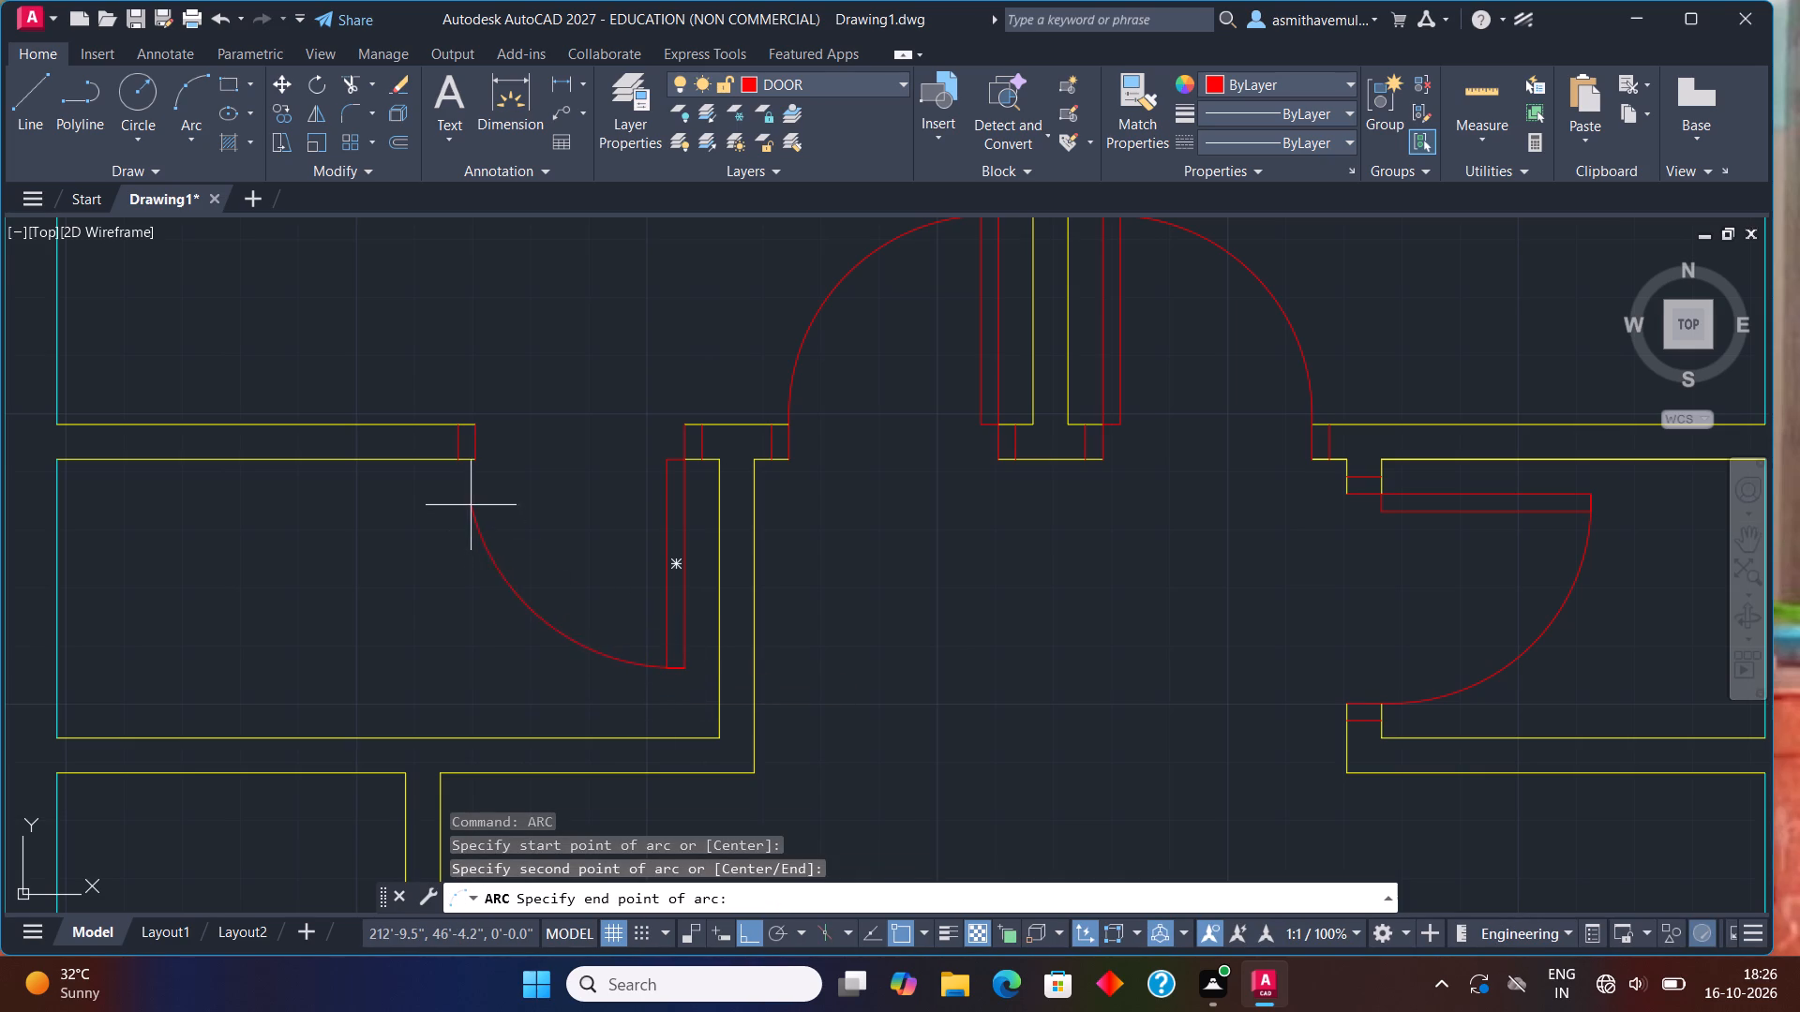
left_click(473, 466)
Draw a jamb line across the lower-left vertical partition, starting at offset @0,3" from where its left face meets the bottom outer wall.
scroll(529, 522, "down", 2)
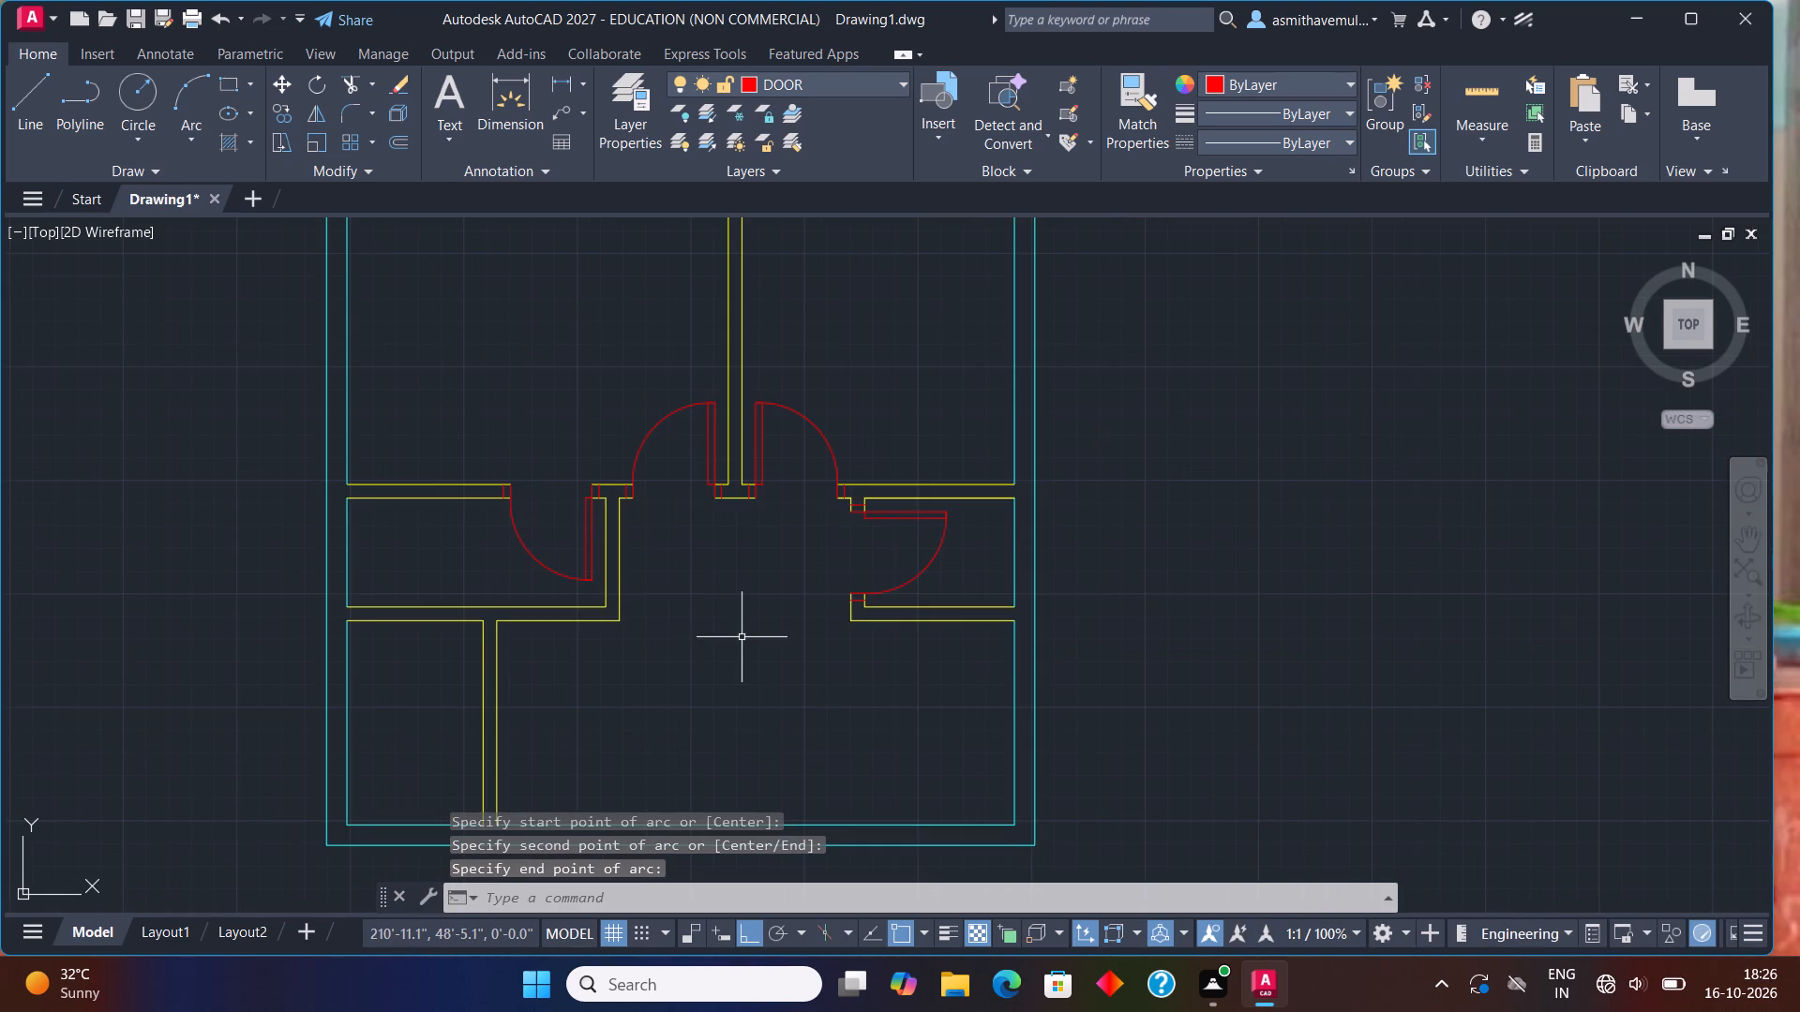
middle_click_drag(748, 636, 753, 575)
middle_click_drag(742, 605, 750, 508)
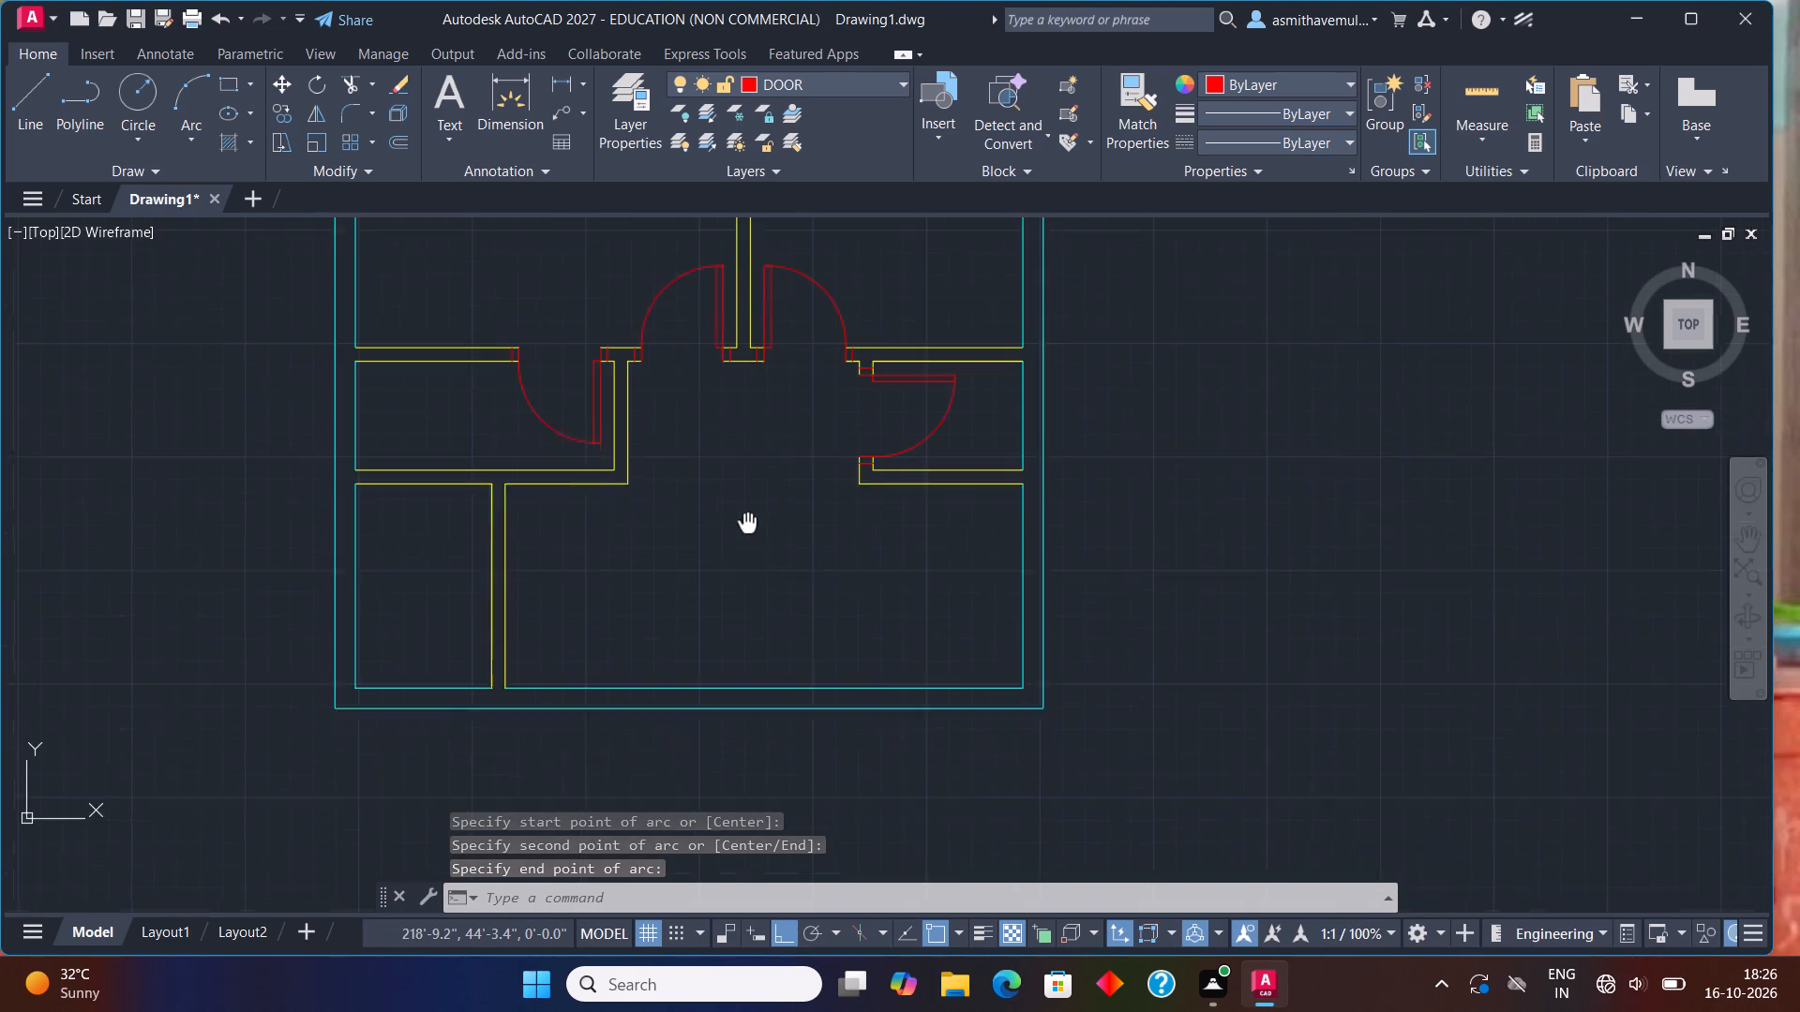
middle_click_drag(750, 508, 764, 469)
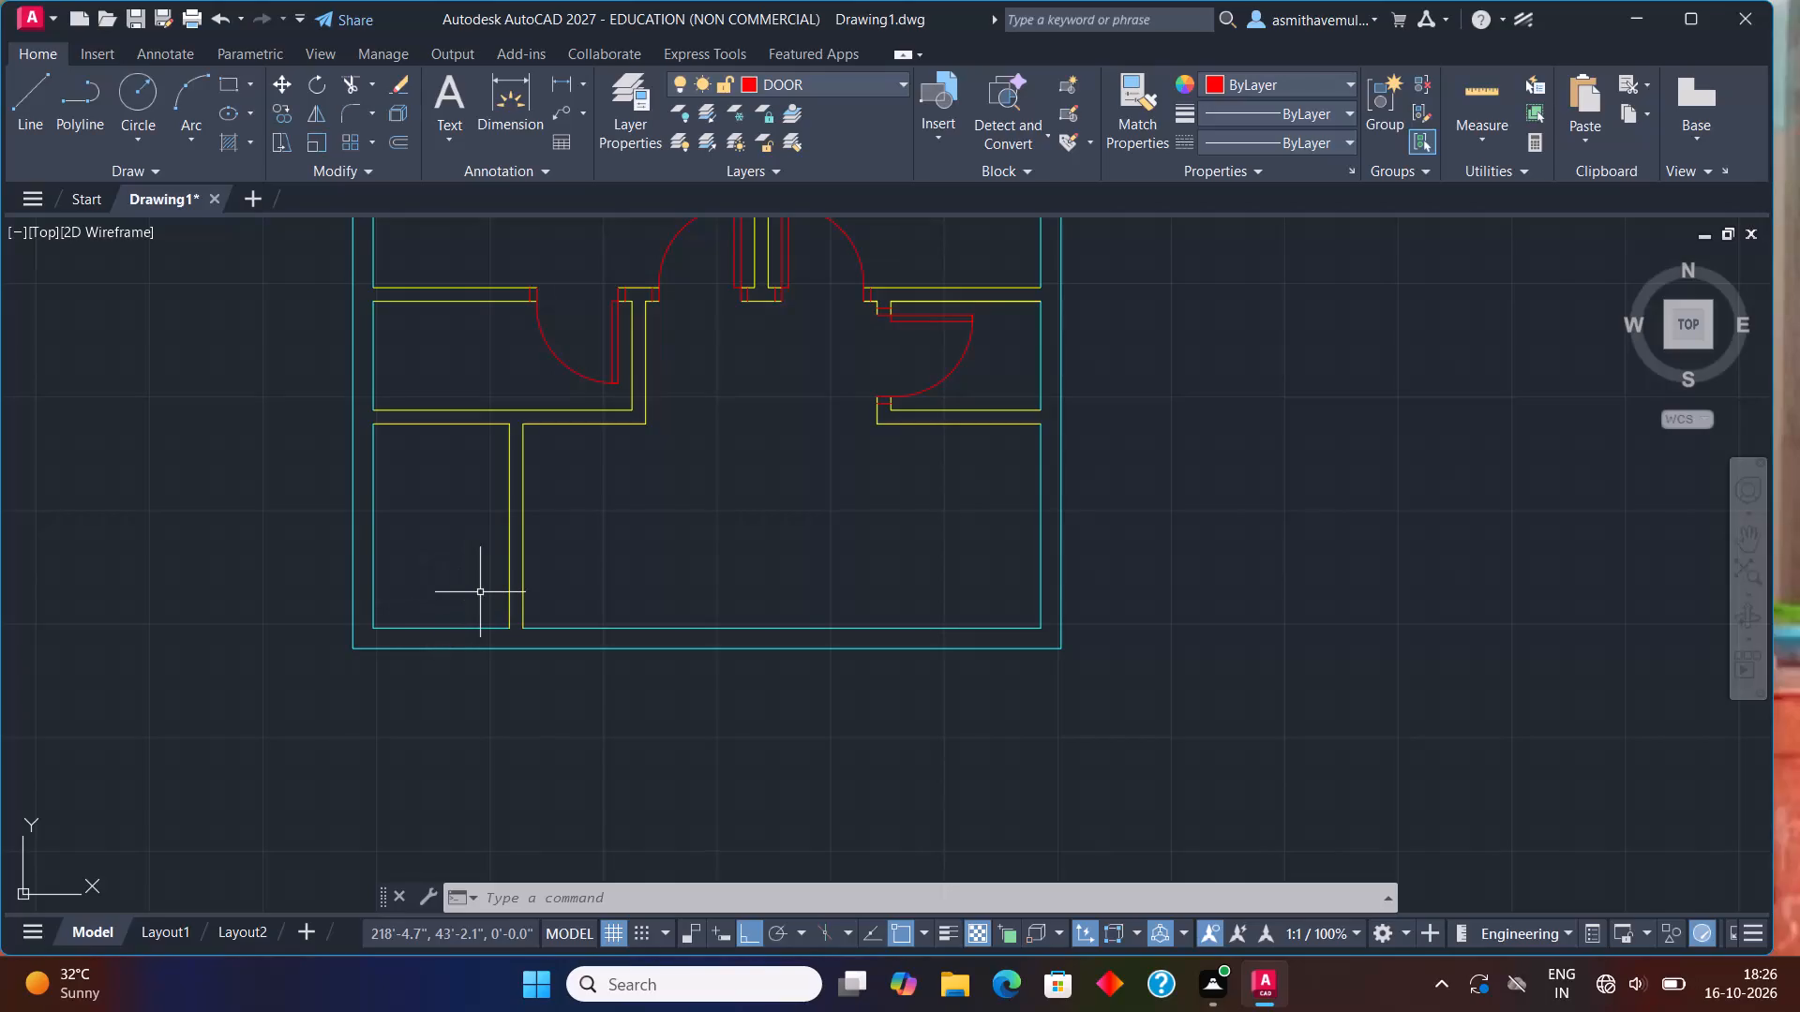
key("l")
key("Return")
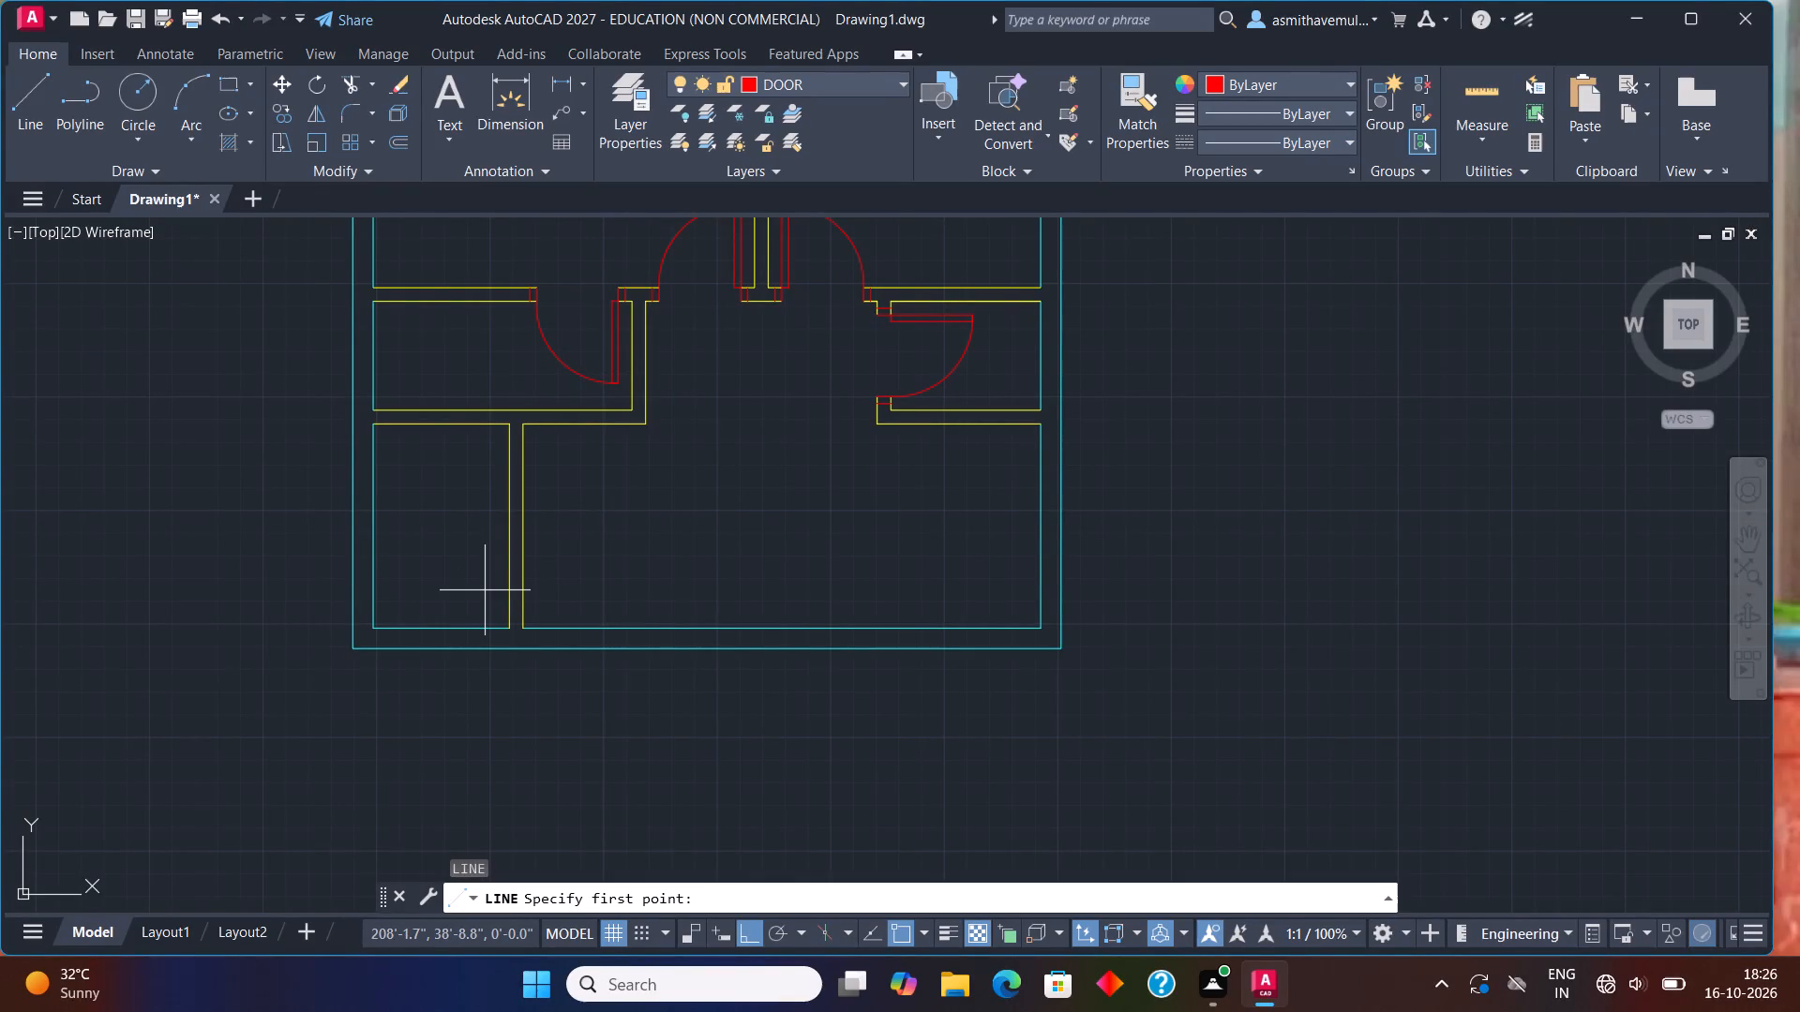
key("f")
key("r")
key("o")
key("m")
key("Return")
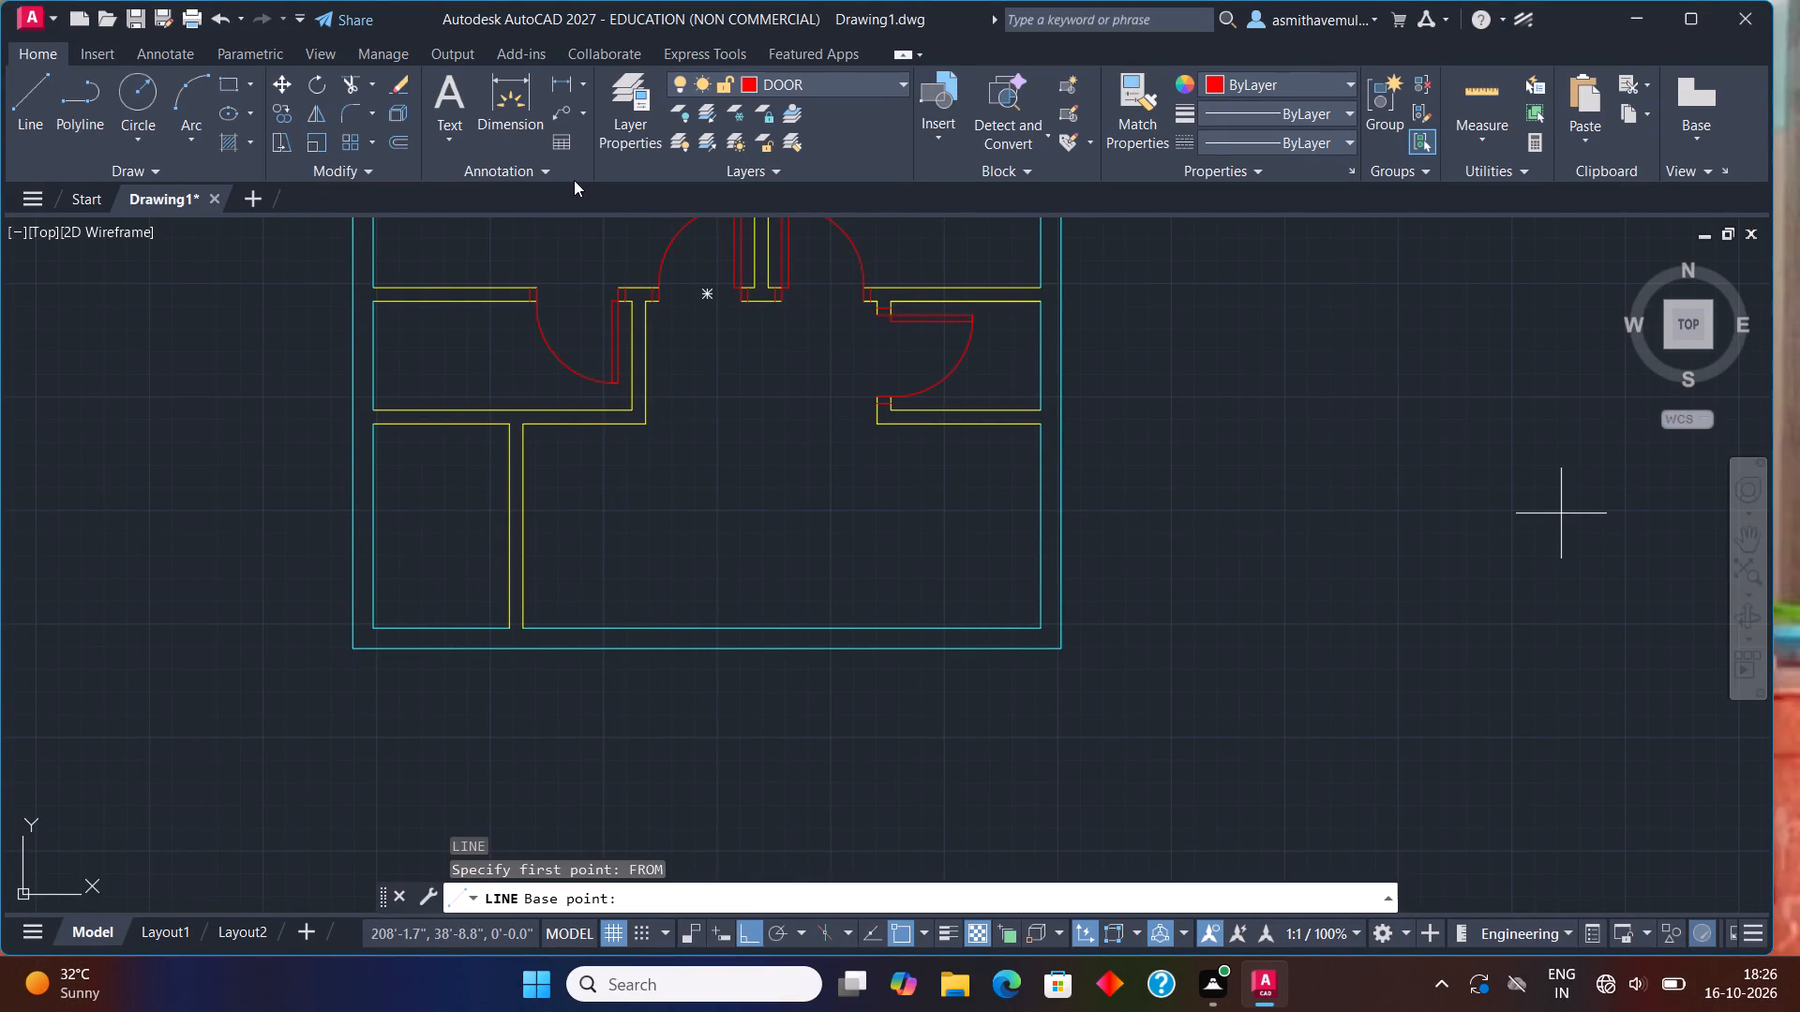
left_click(507, 626)
type("@0,3")
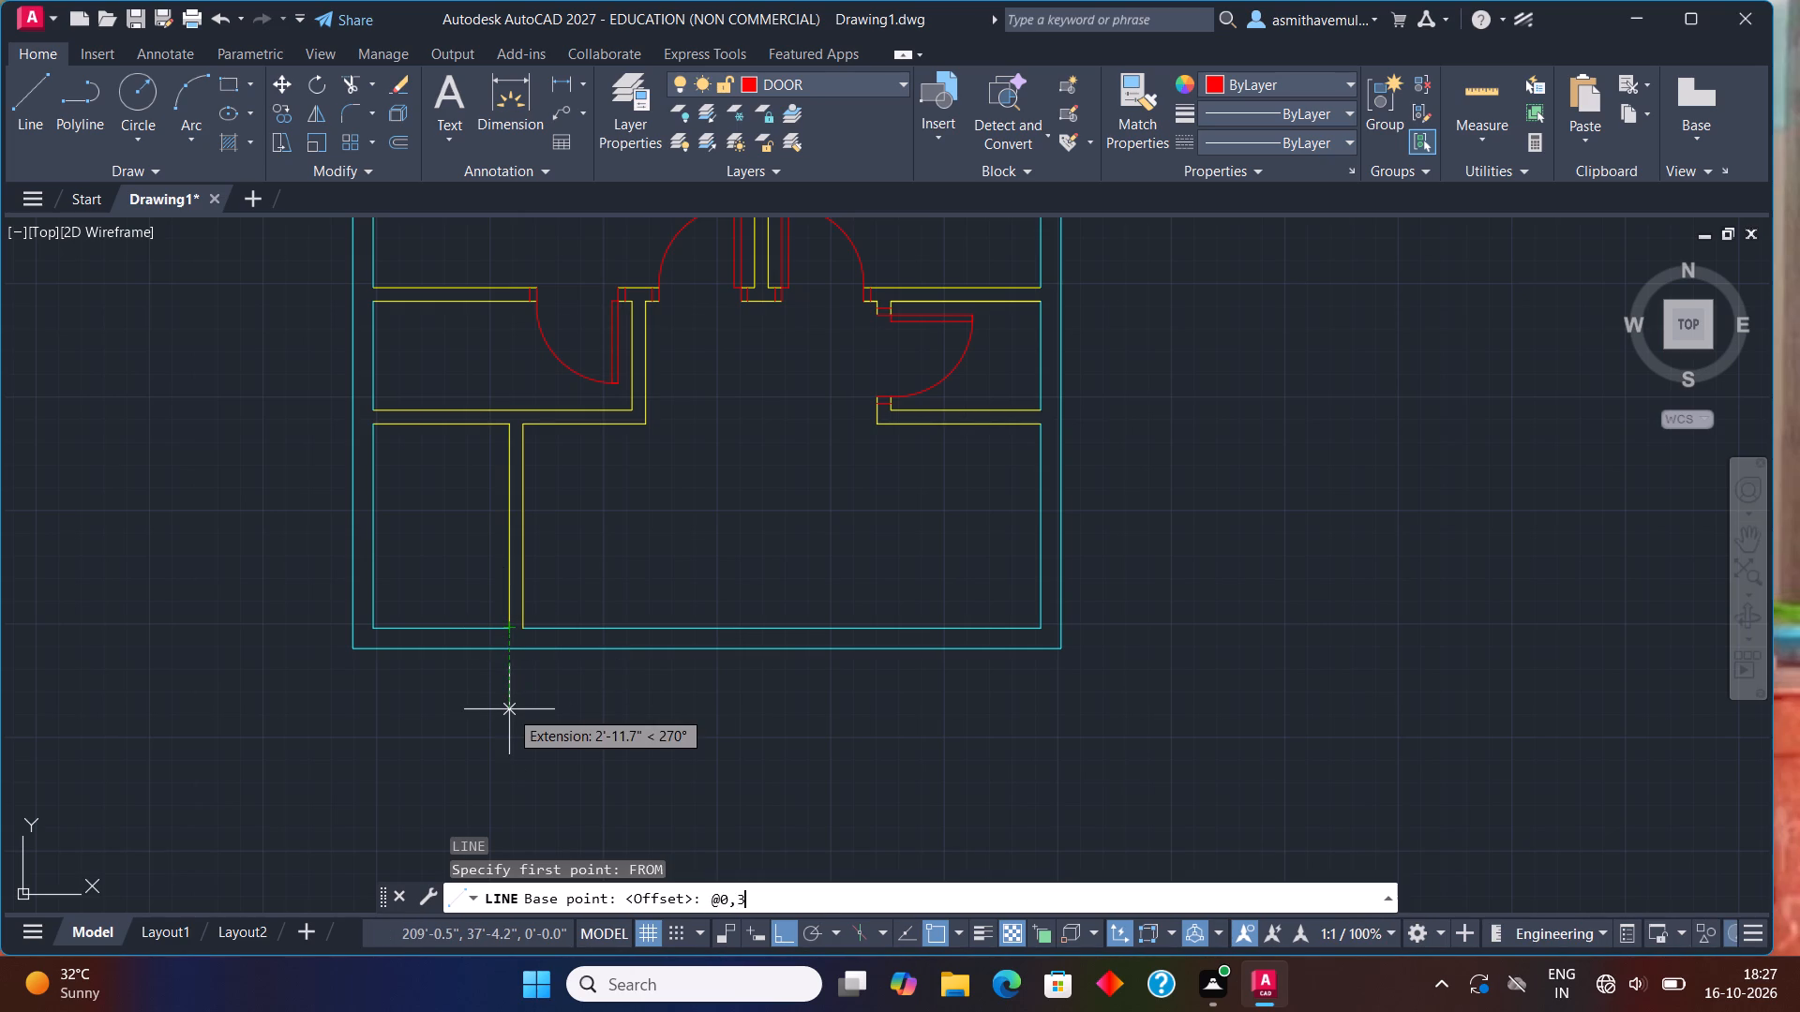
key("shift+quotedbl")
key("Return")
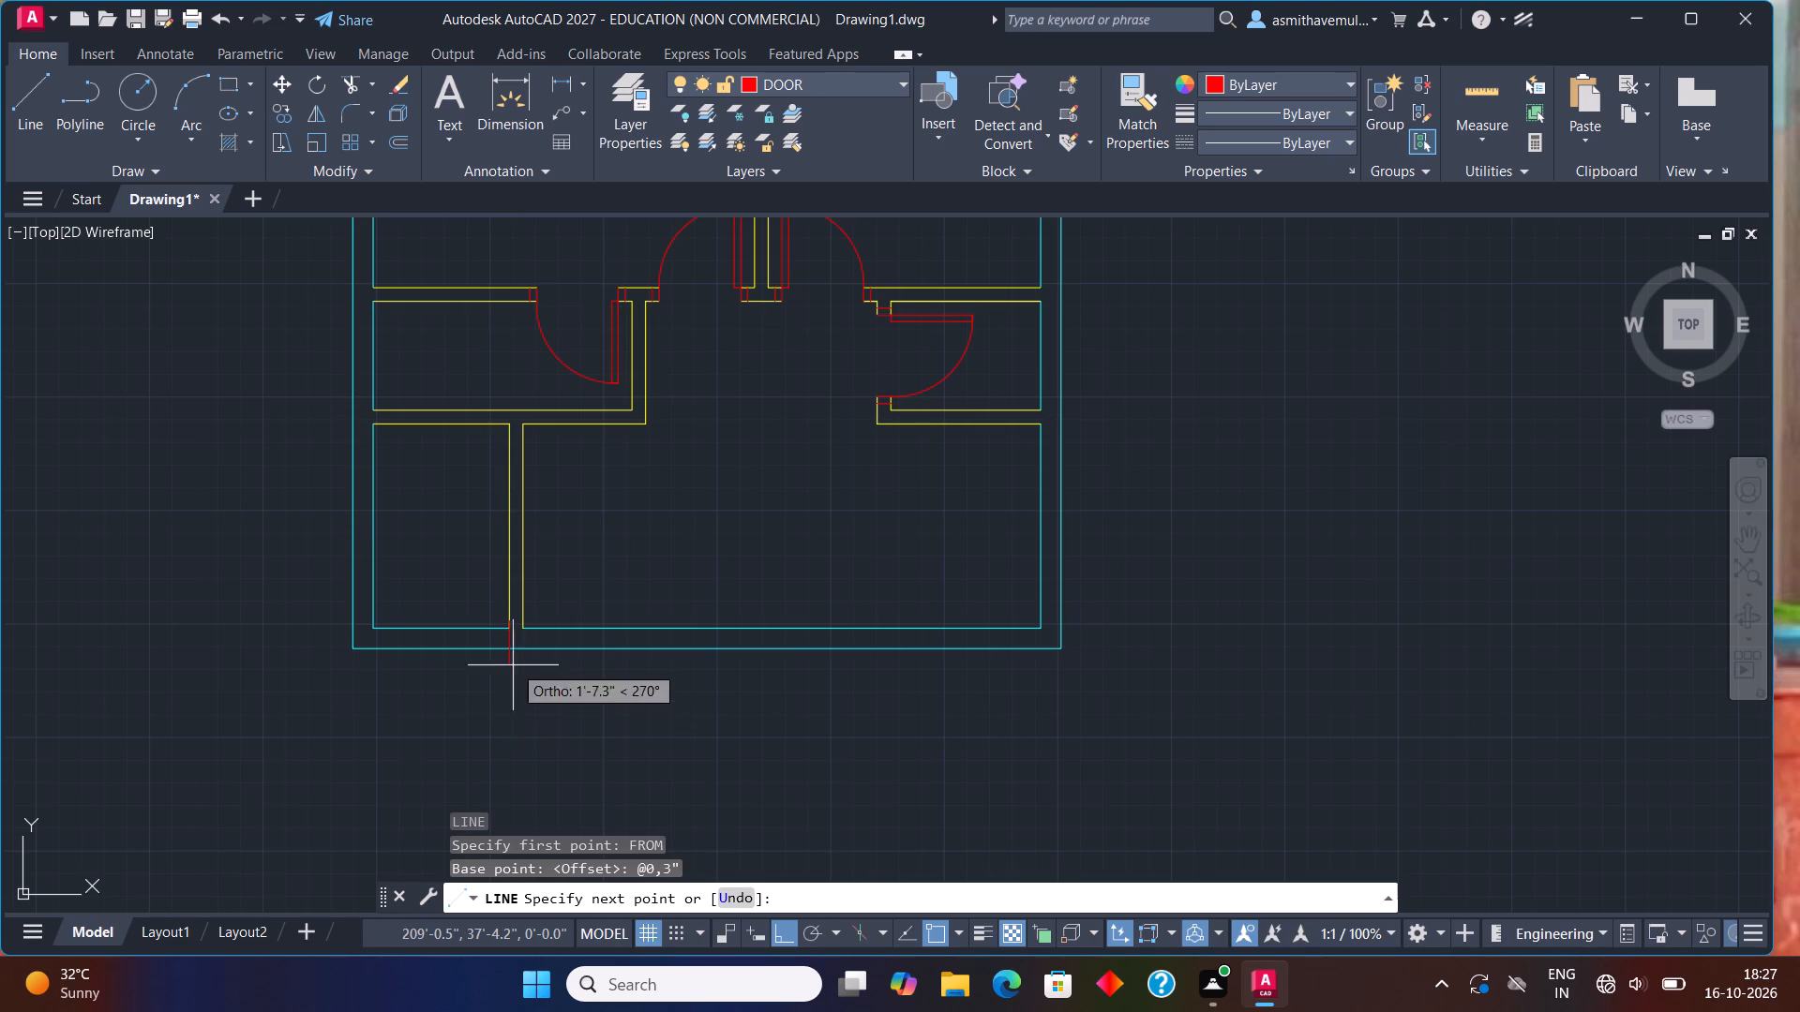
scroll(519, 646, "up", 2)
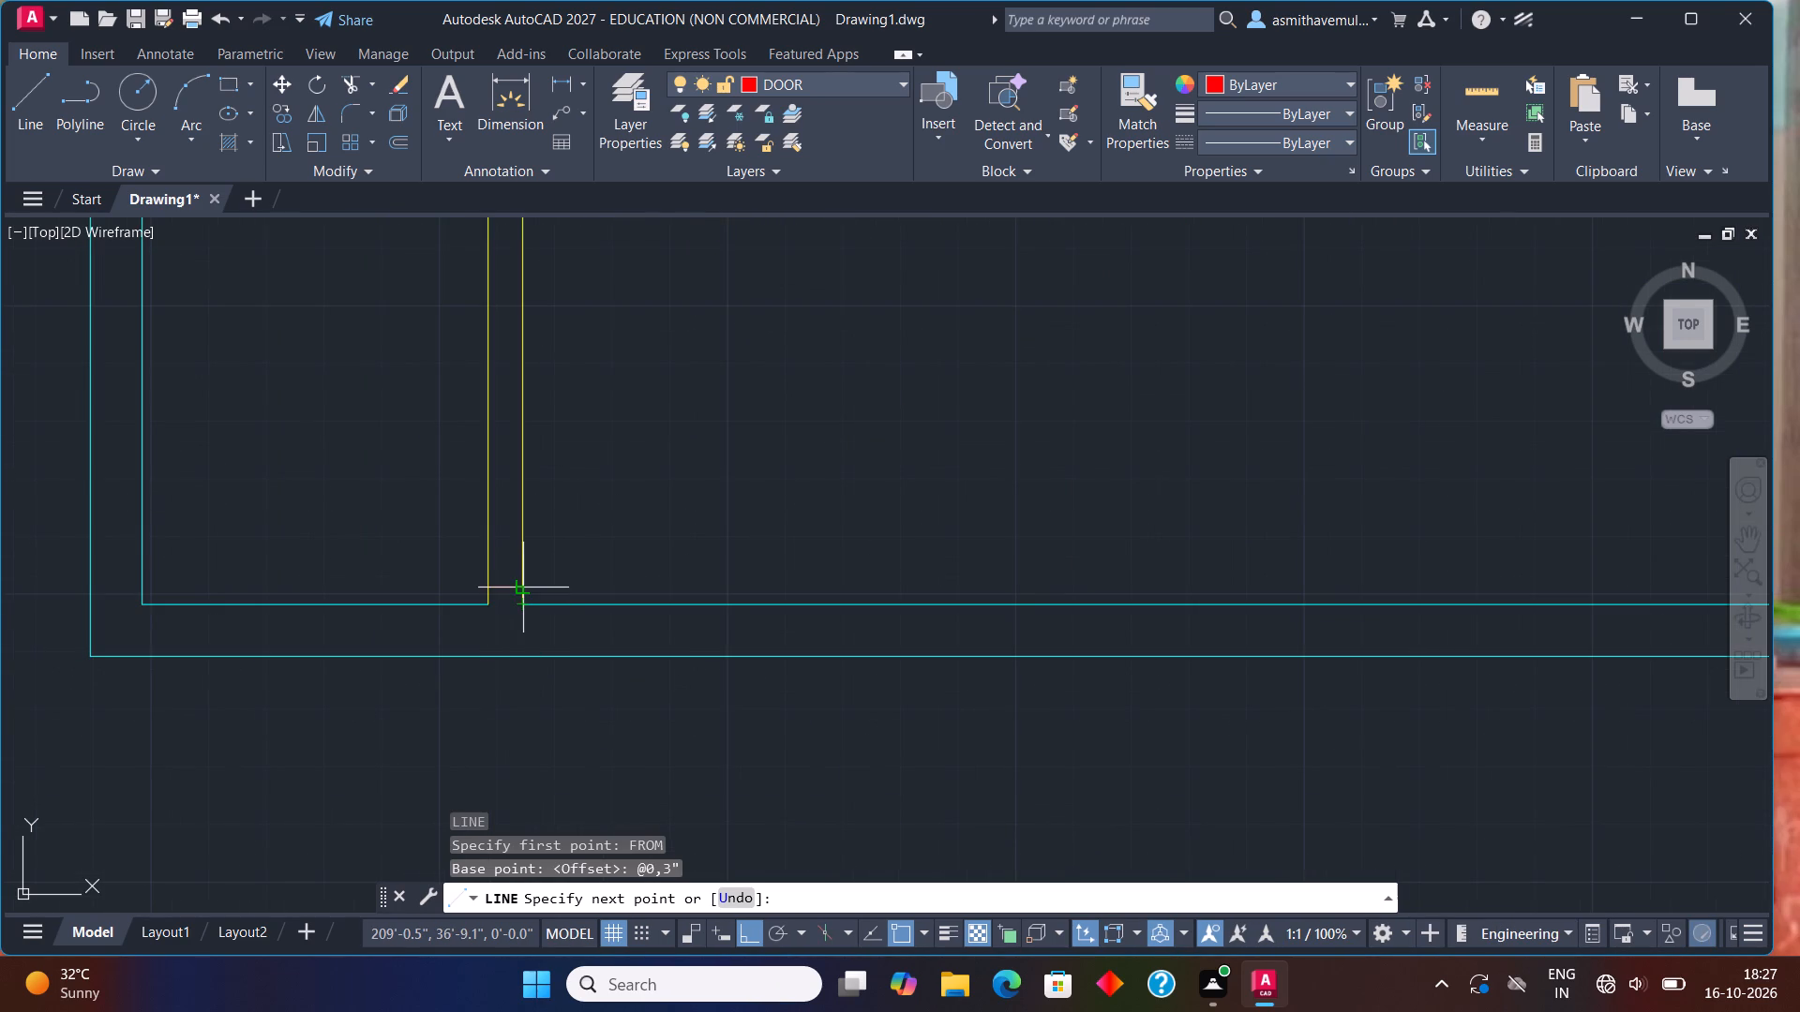
left_click(521, 581)
key("Escape")
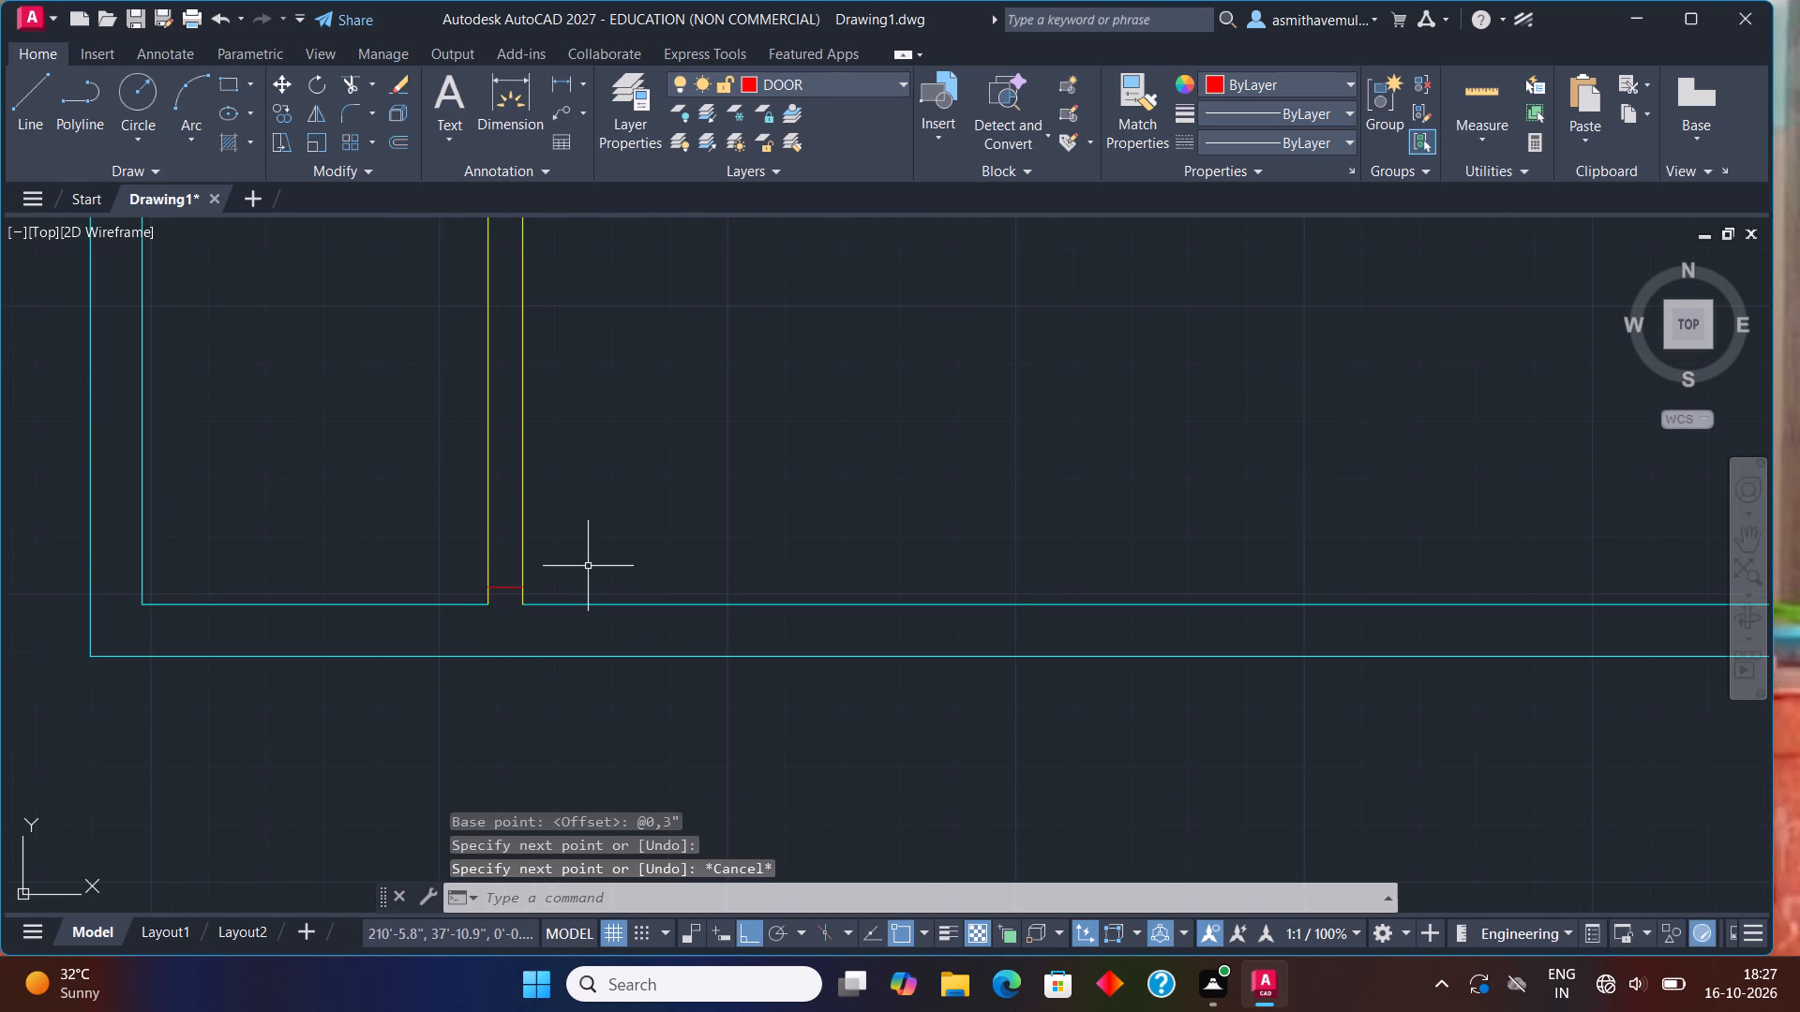
Offset the new jamb line 3" upward to complete the lower jamb of this opening.
key("o")
key("Return")
key("3")
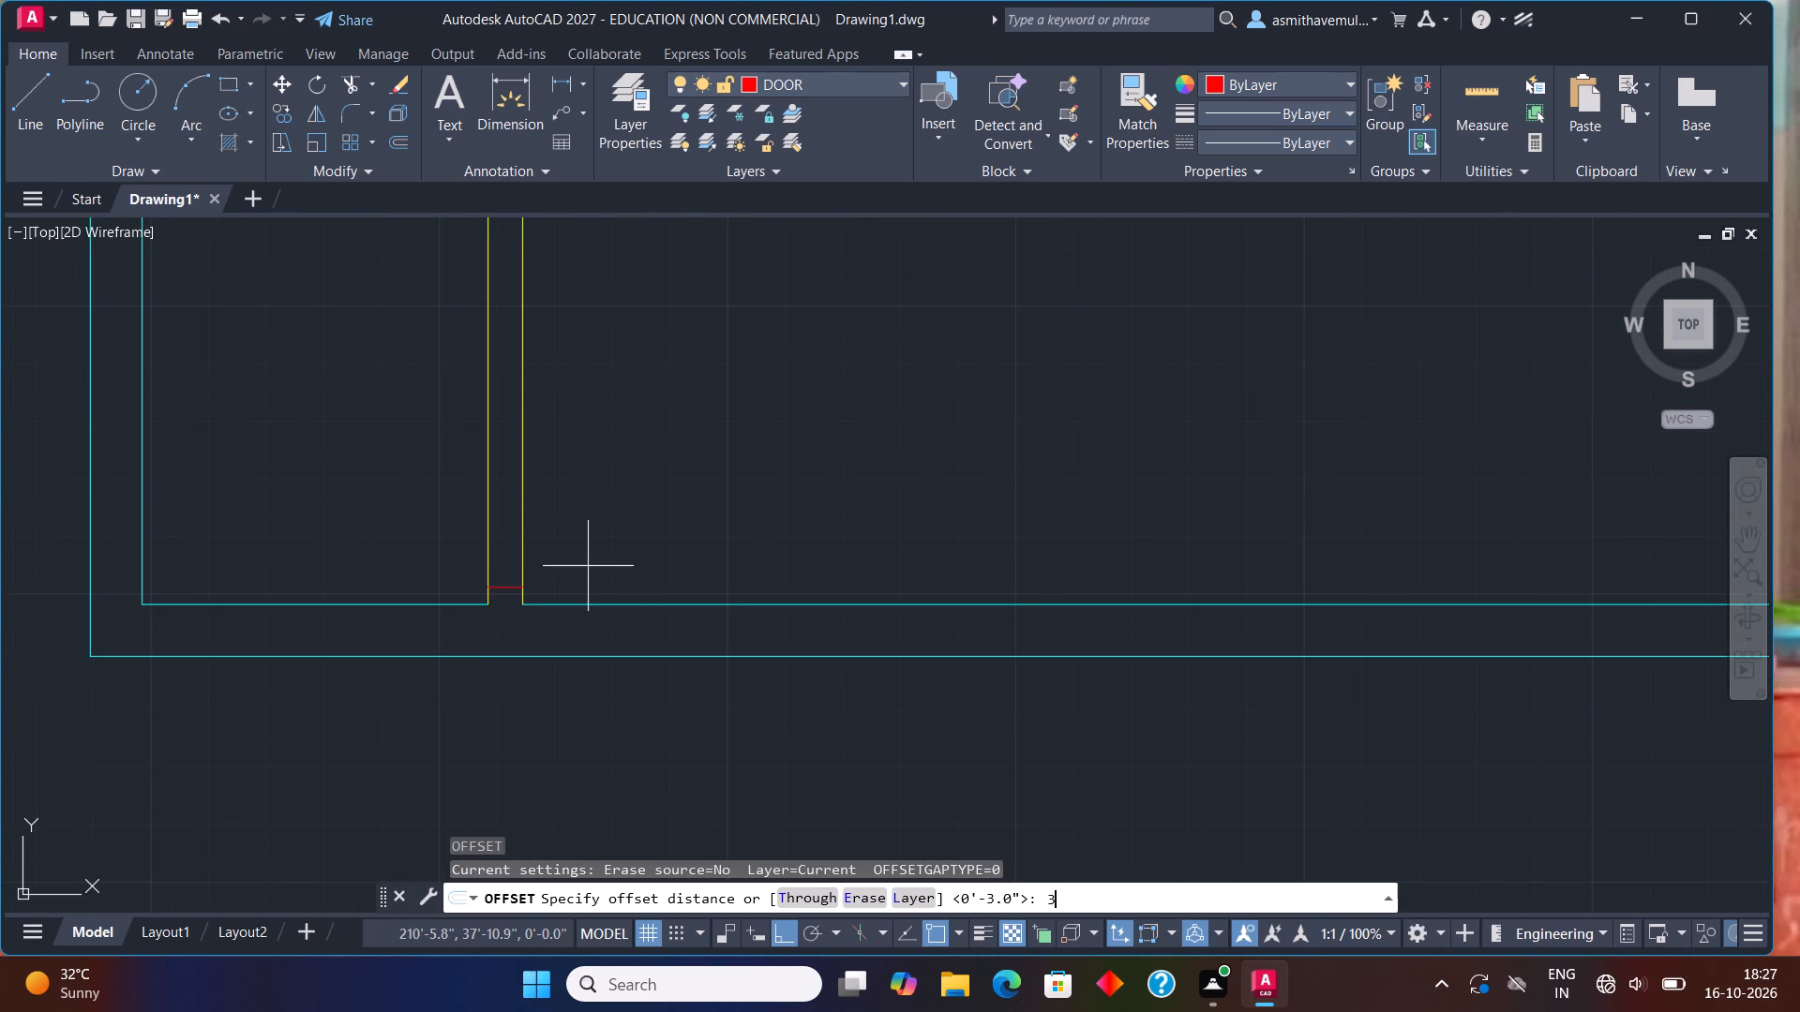
key("shift+quotedbl")
key("Return")
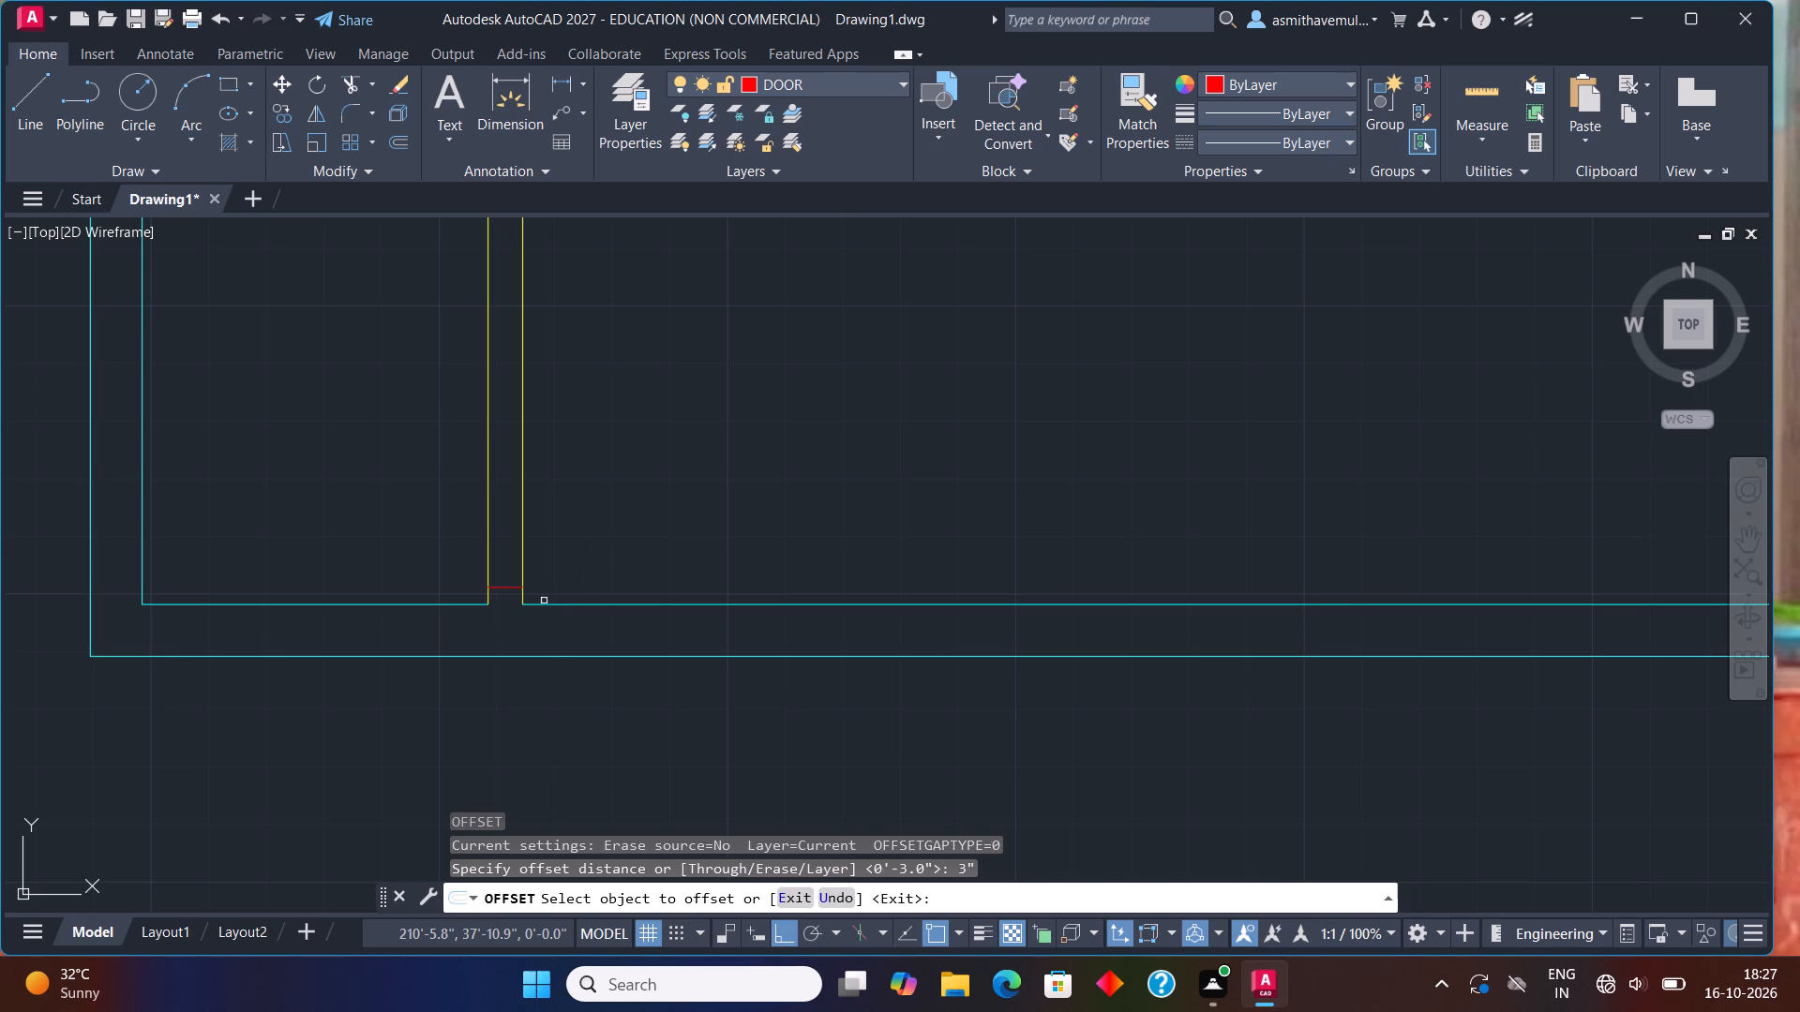
left_click(510, 586)
left_click(509, 529)
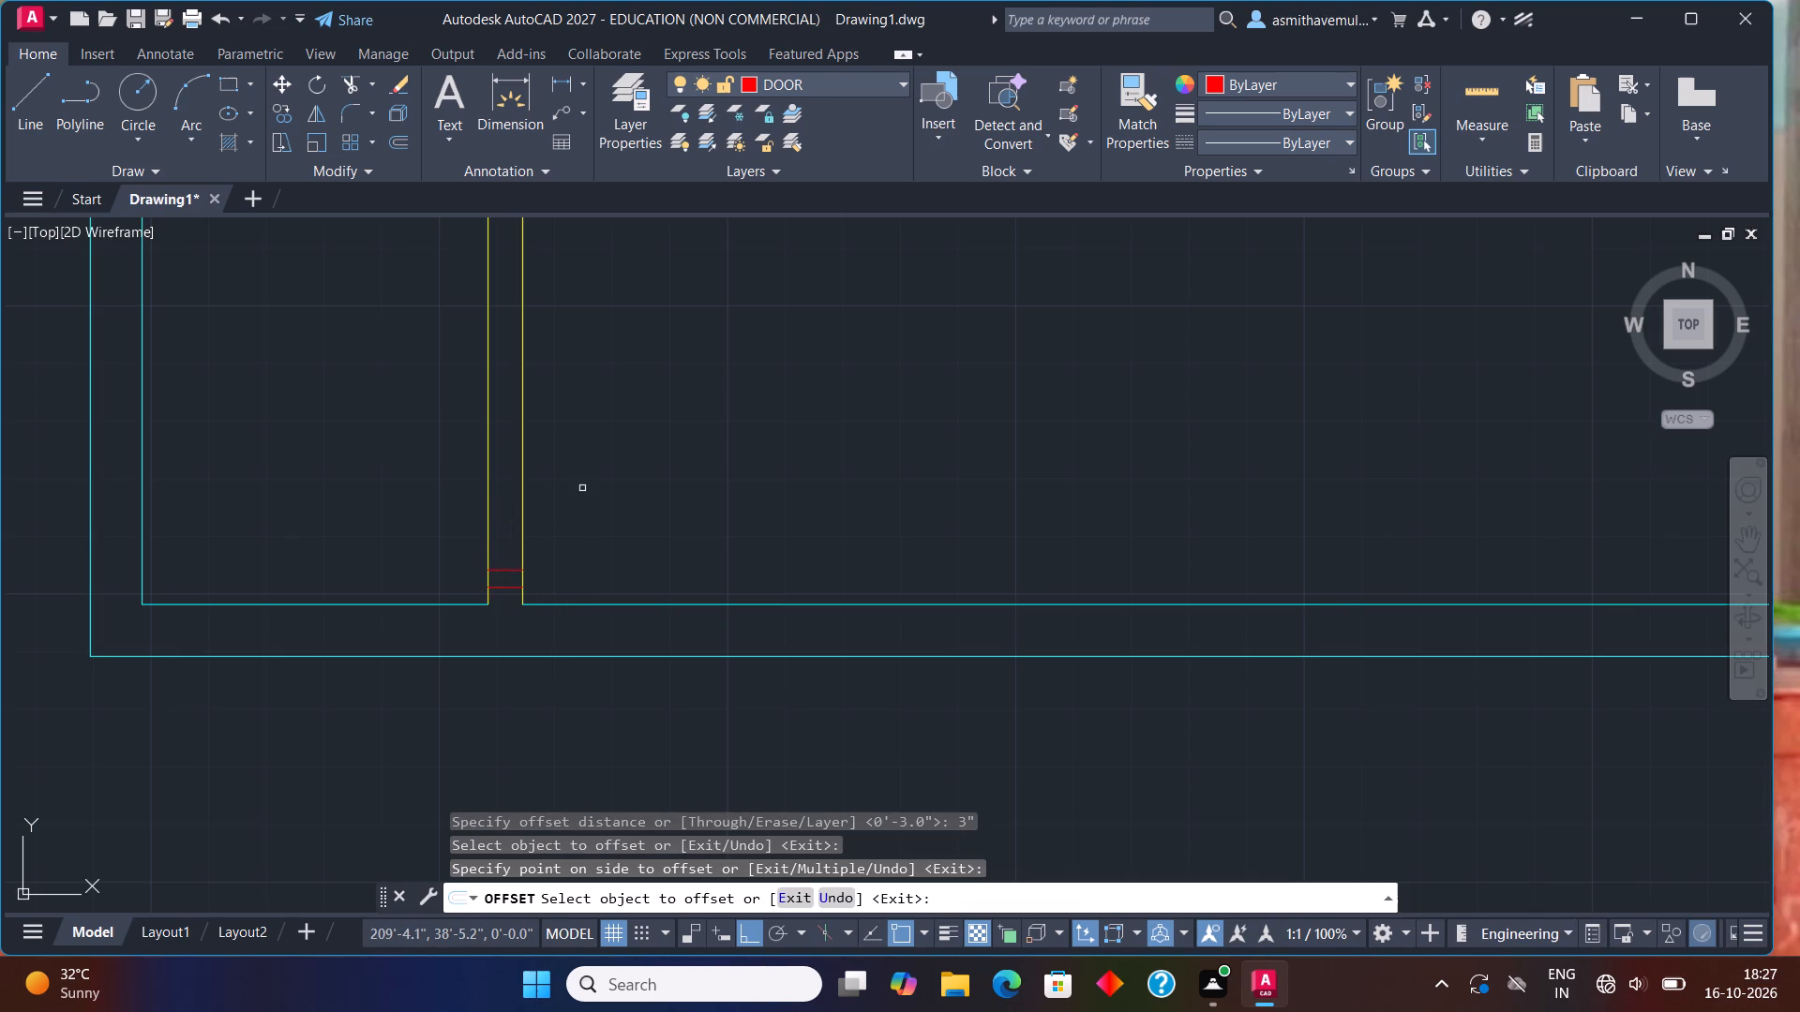
key("Escape")
Offset the lower jamb's upper line 3' upward to mark the far side of the door opening.
key("o")
key("Return")
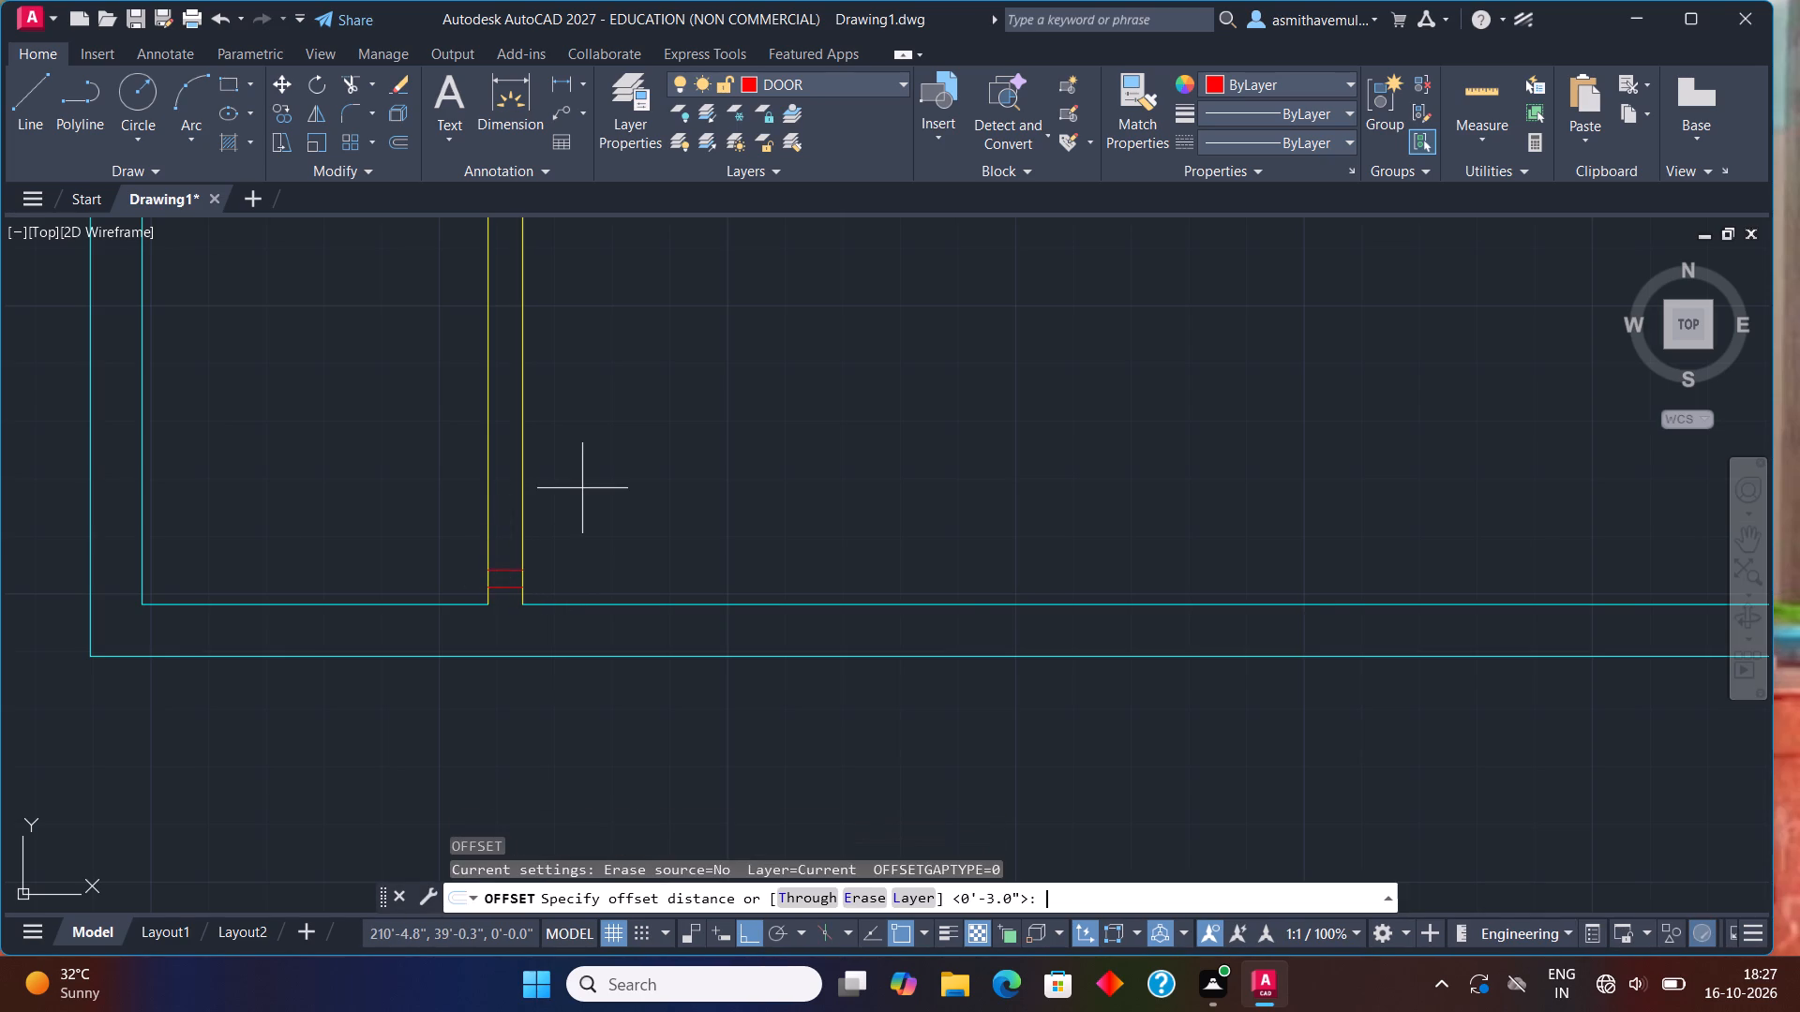
key("3")
key("apostrophe")
key("Return")
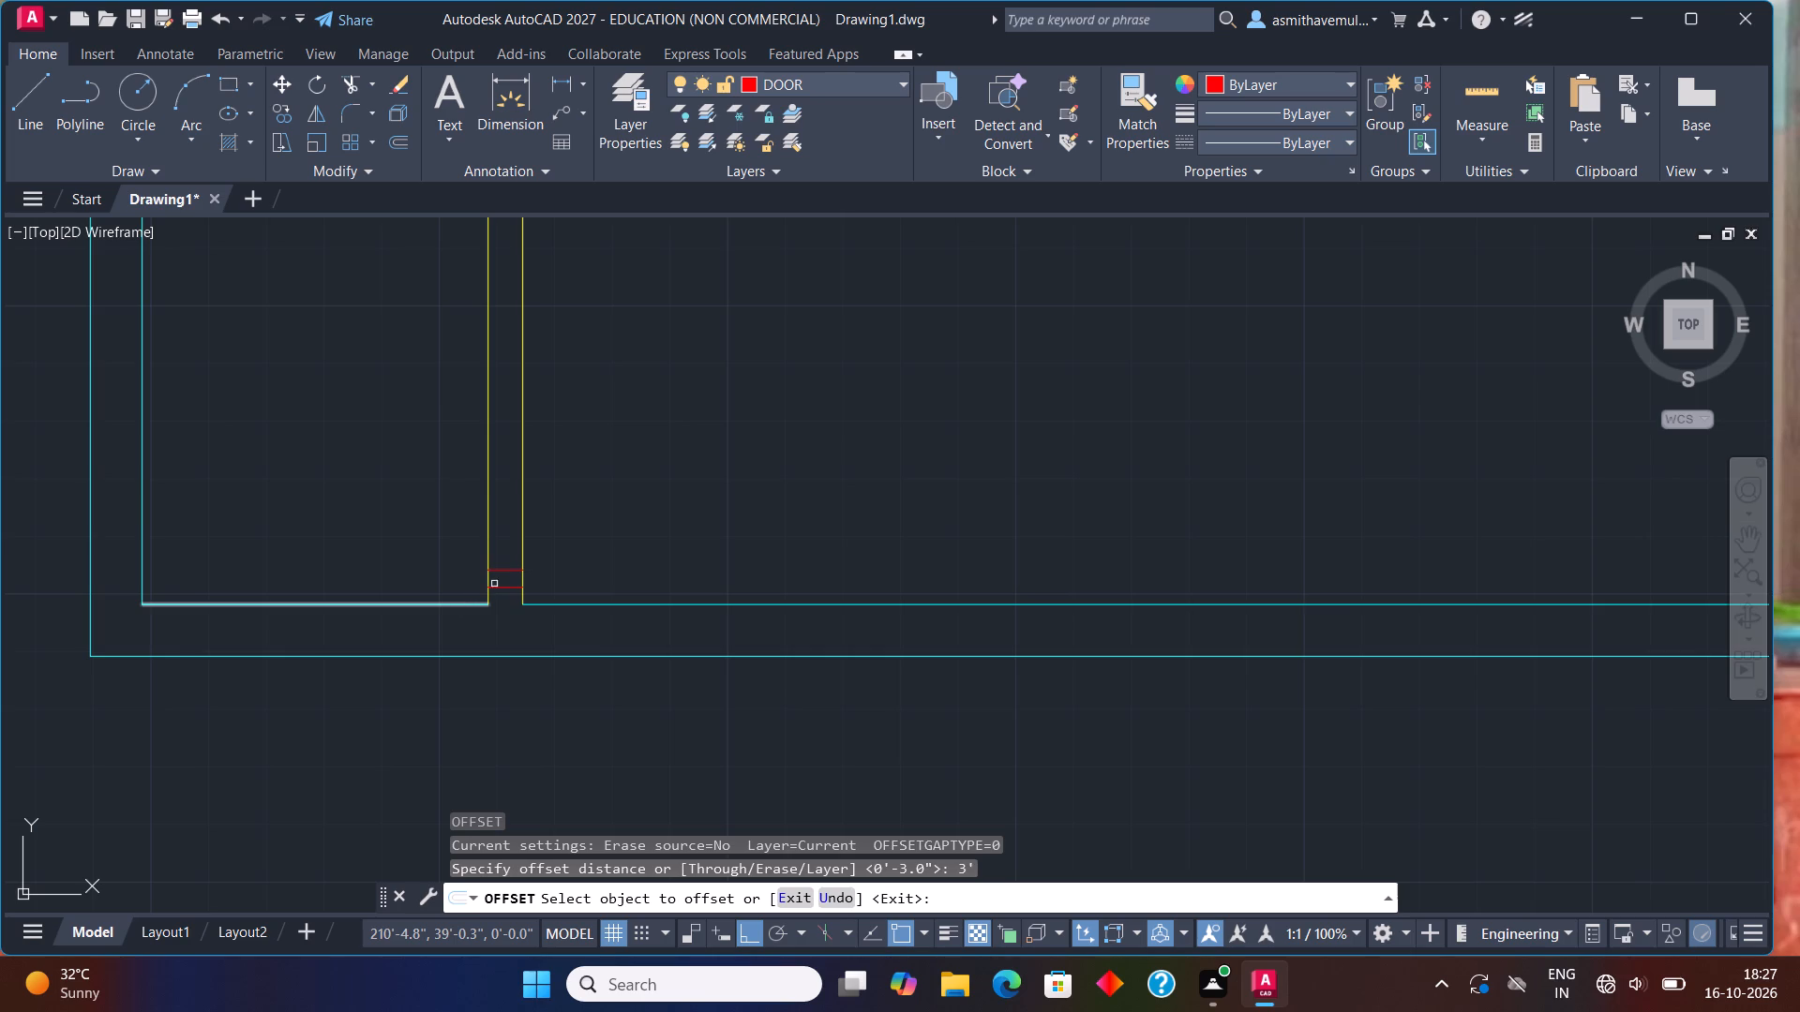
left_click_drag(508, 569, 509, 560)
left_click(509, 520)
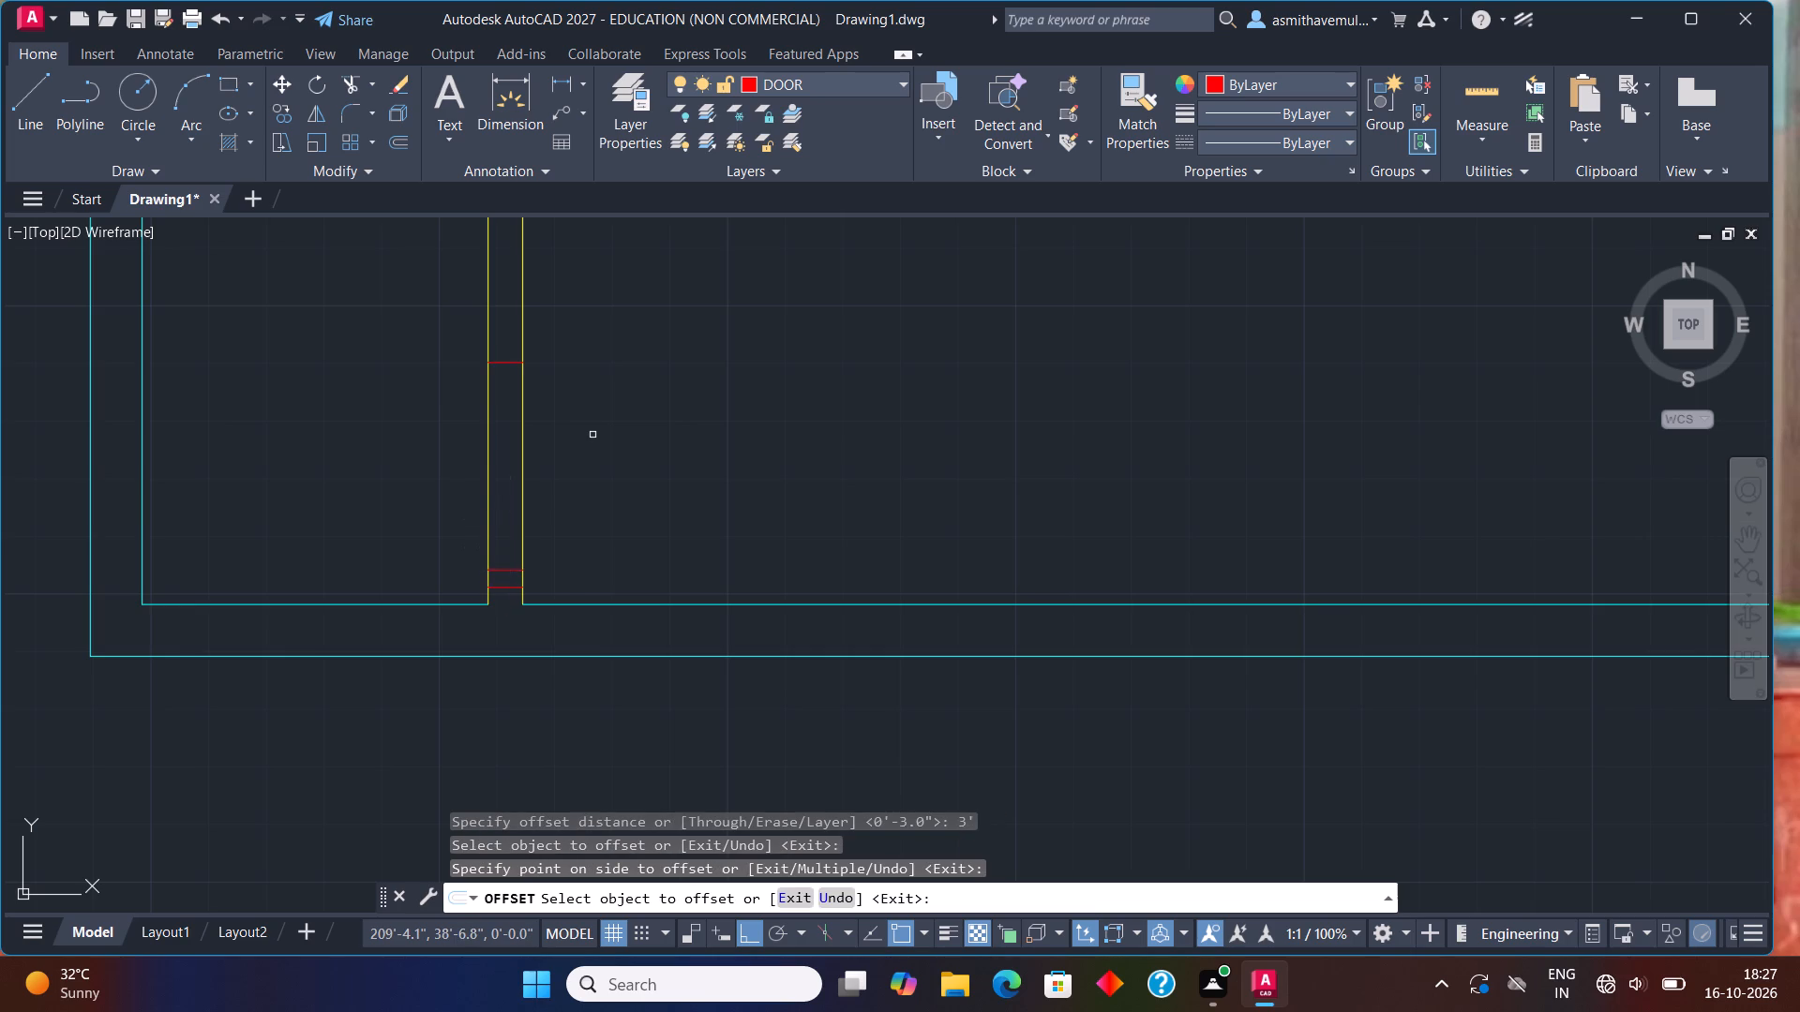
key("Escape")
Offset the line at the far side of the opening 3" upward to complete the upper jamb.
key("o")
key("Return")
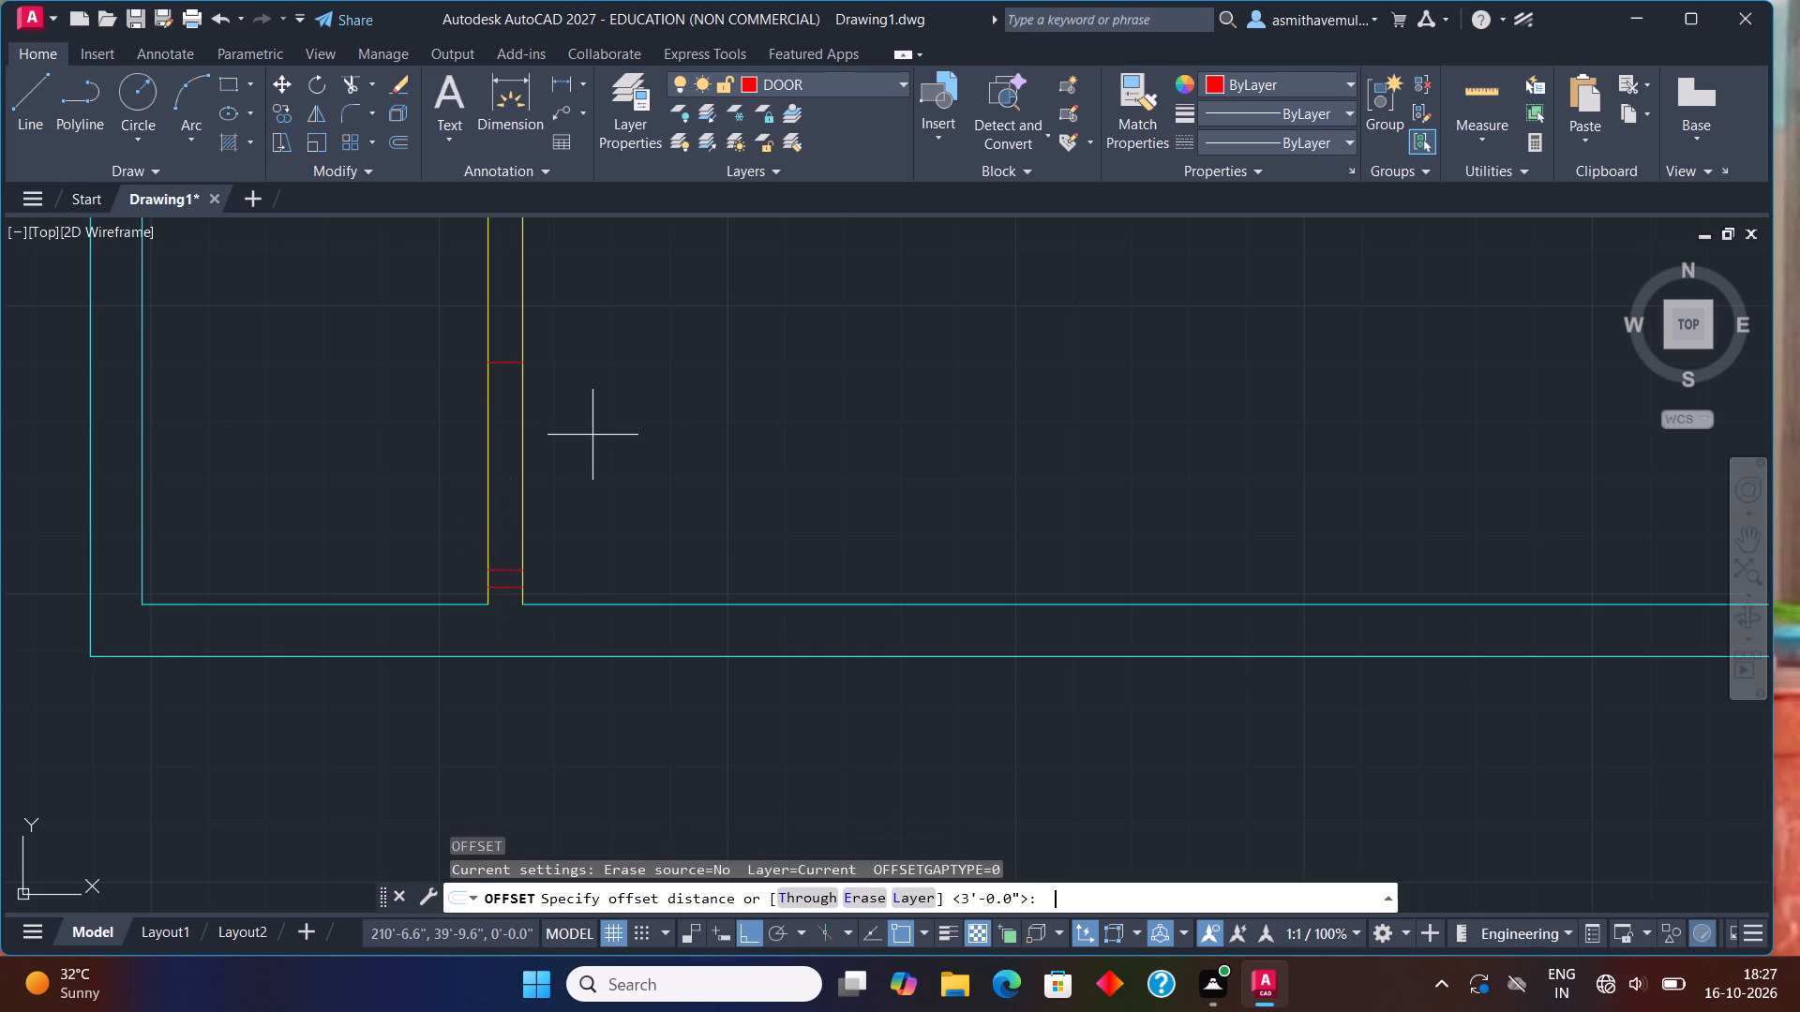
key("3")
key("shift+quotedbl")
key("Return")
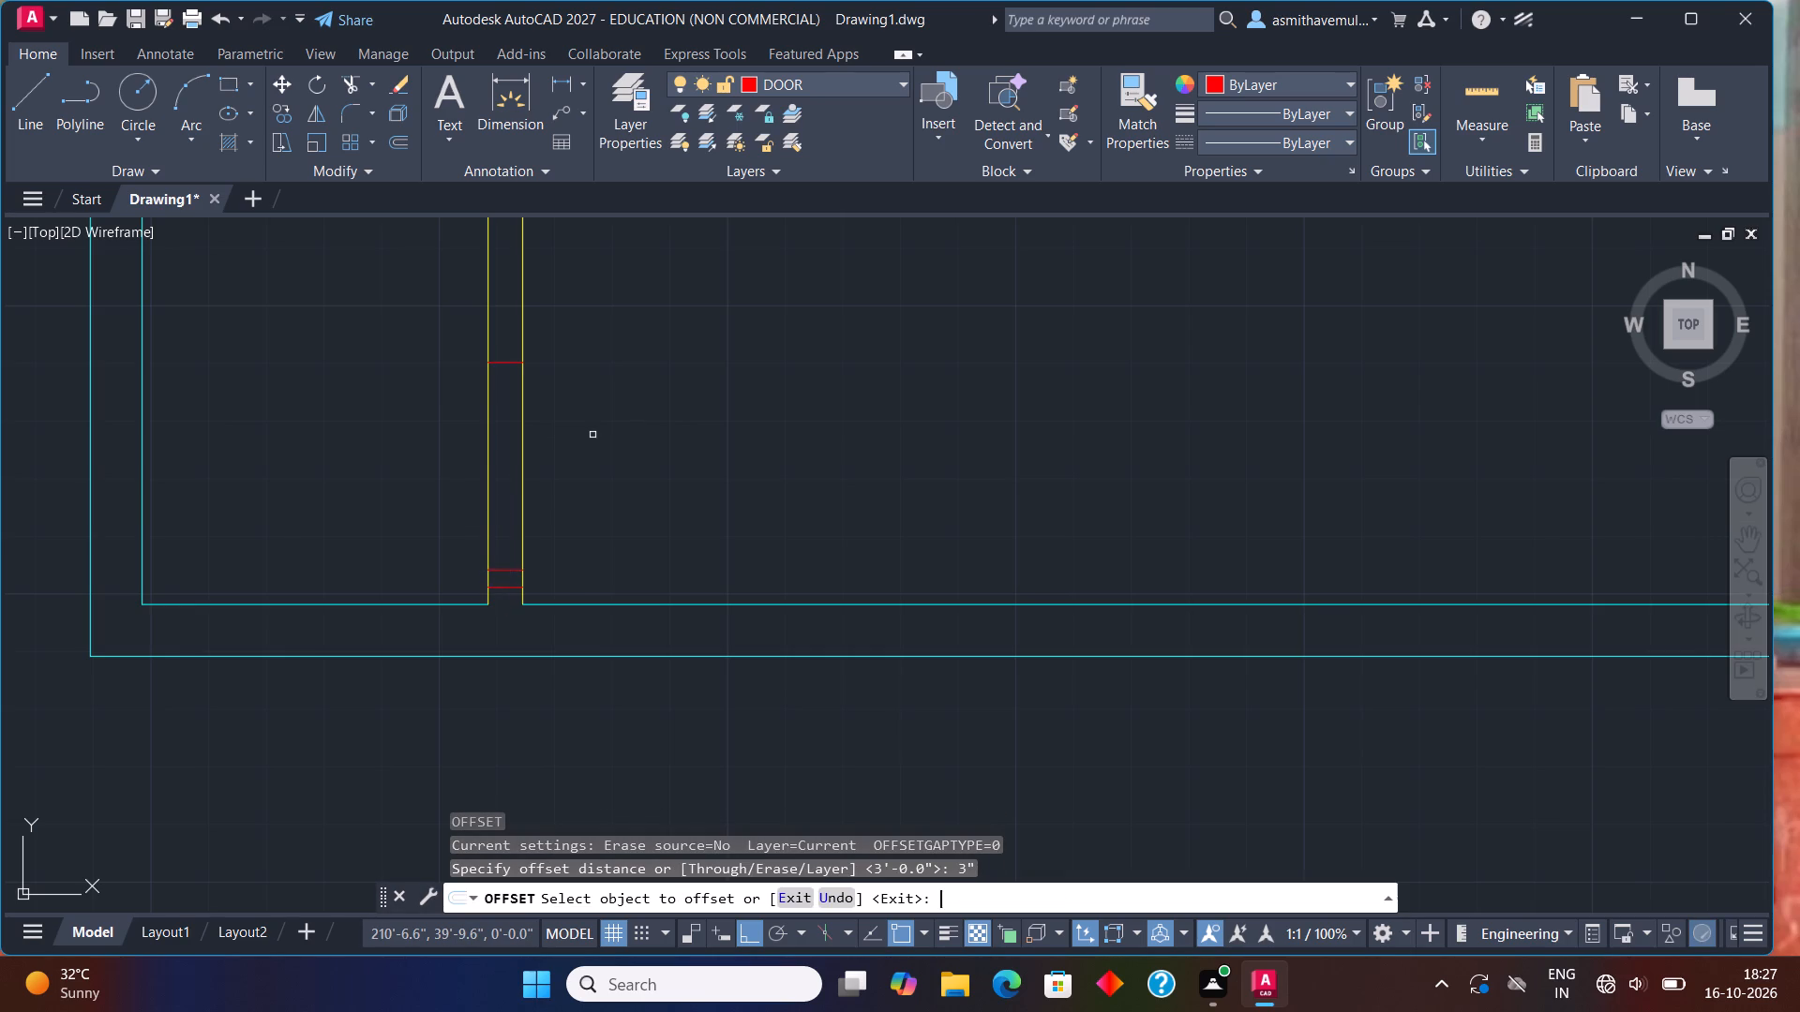
middle_click_drag(598, 438, 609, 446)
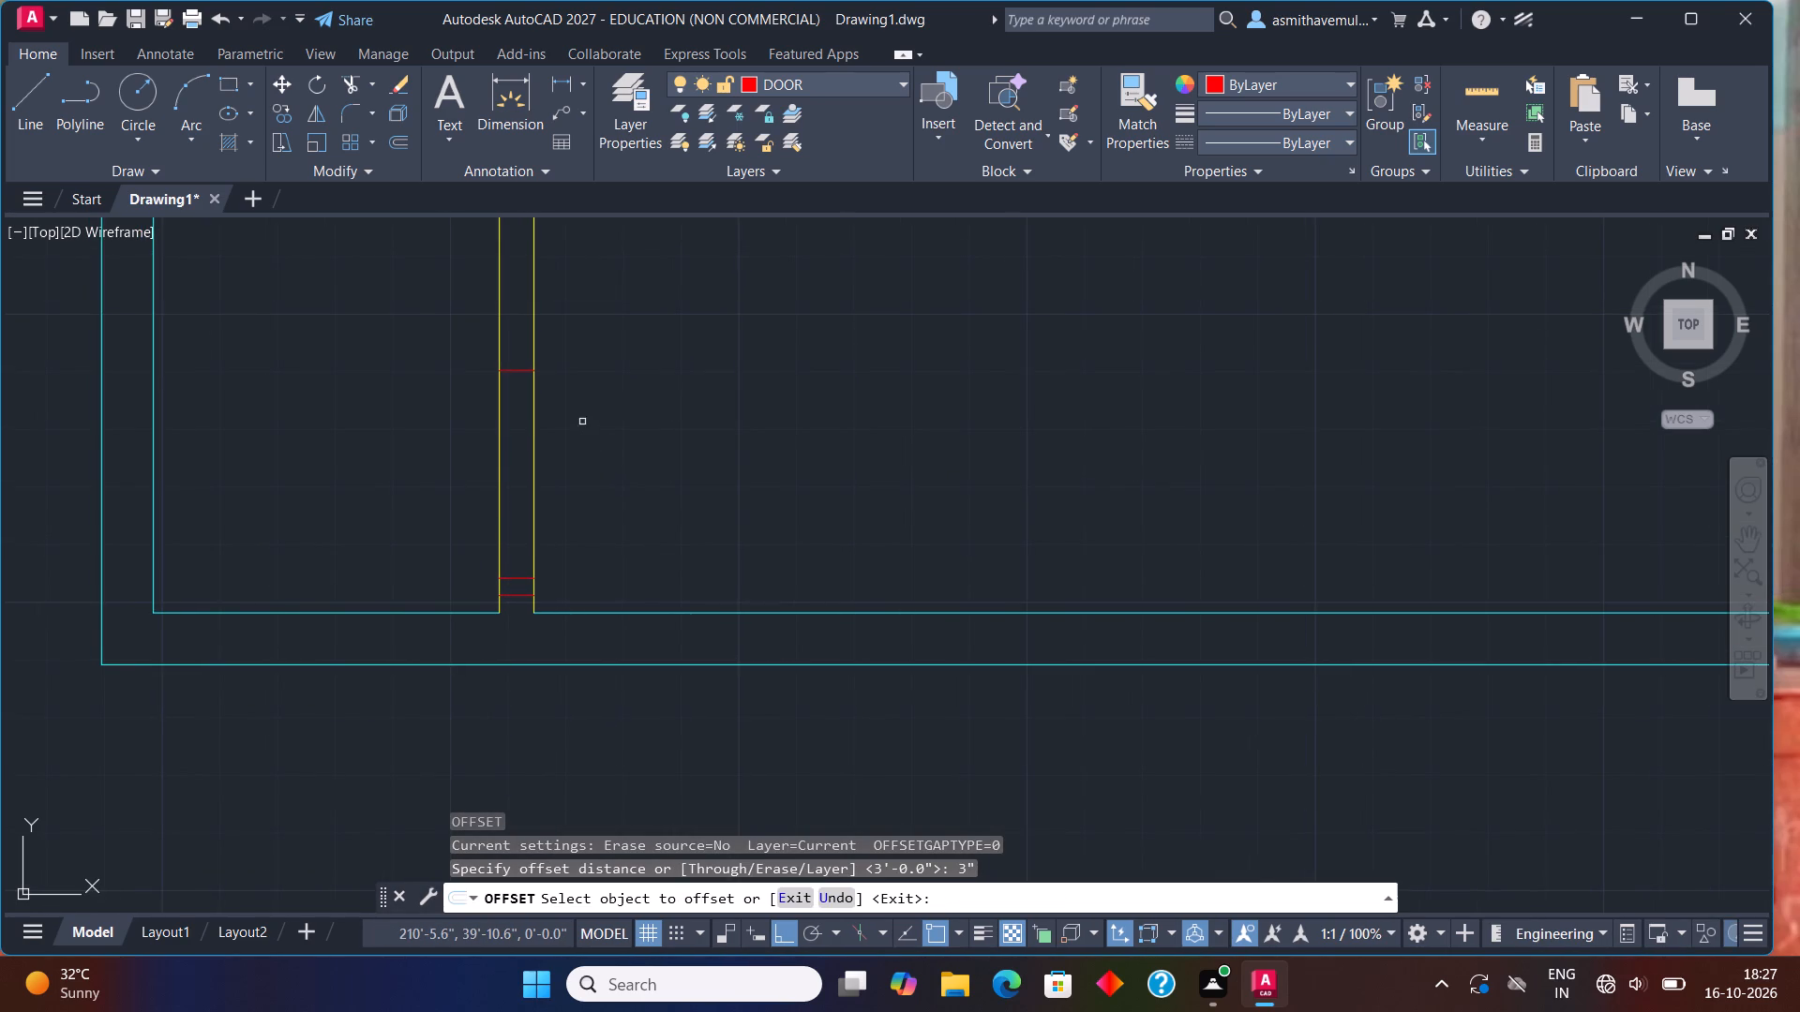
left_click(522, 367)
left_click(523, 310)
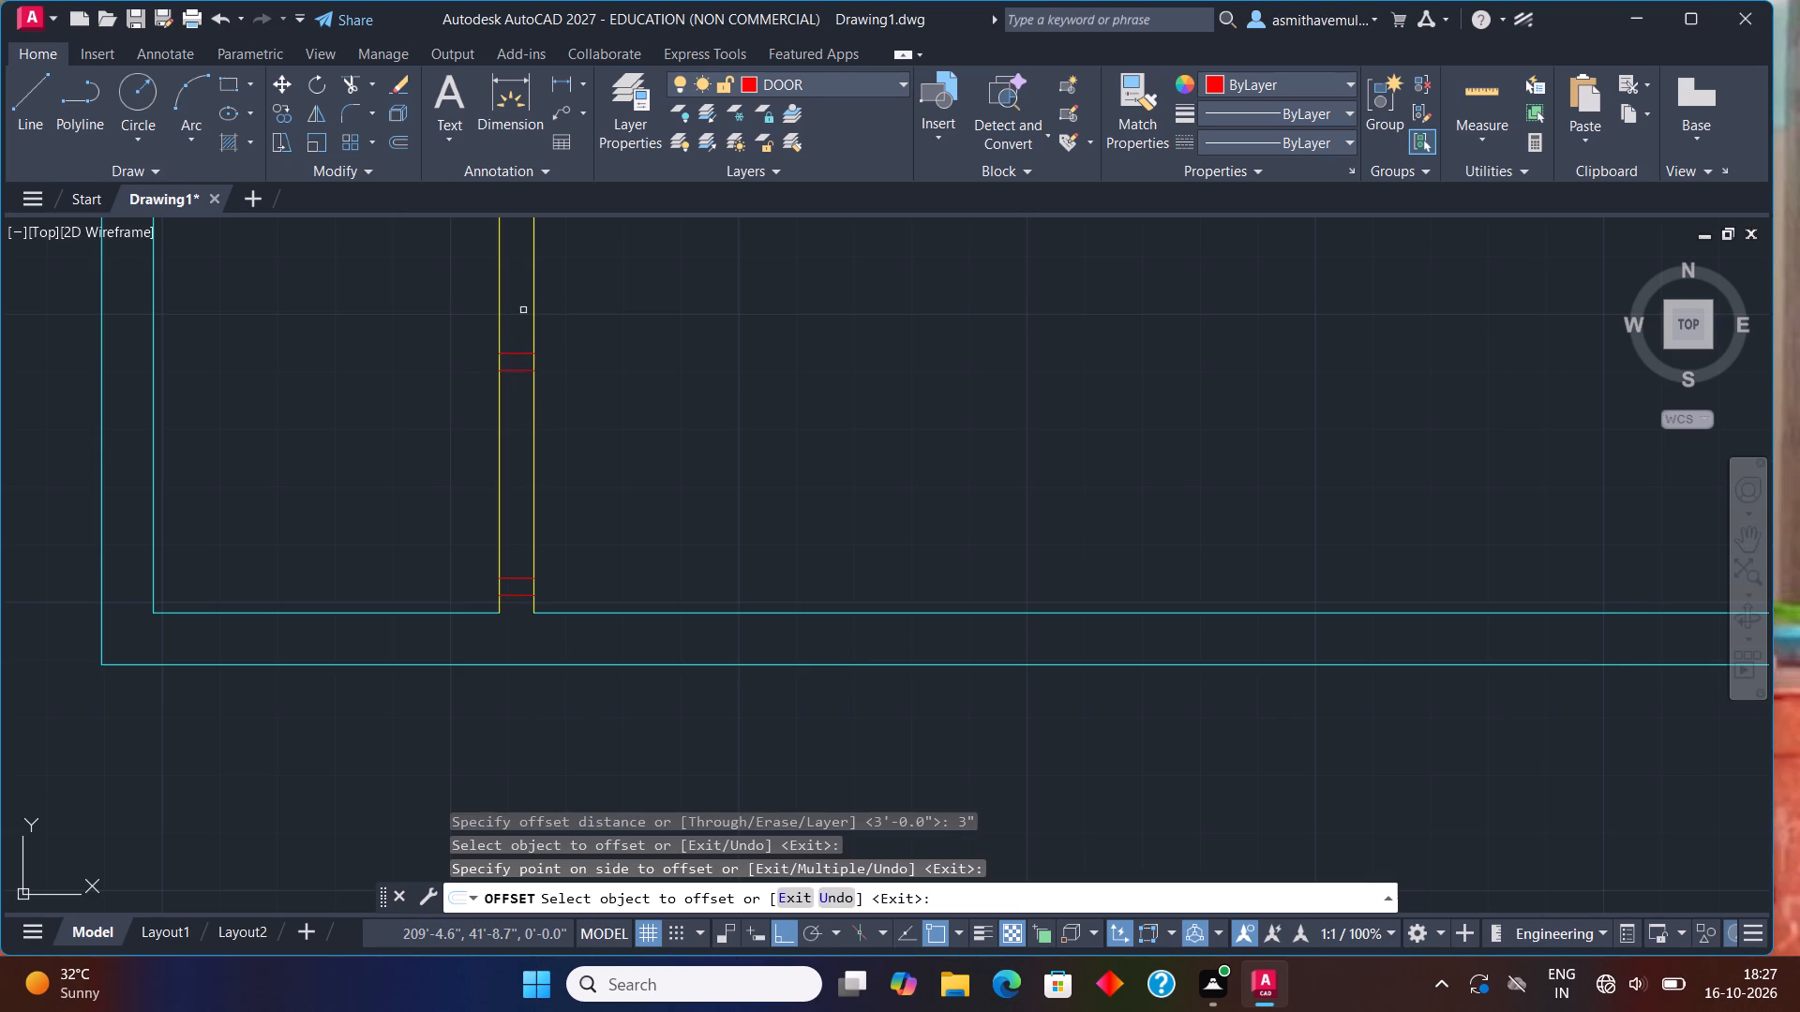
key("Escape")
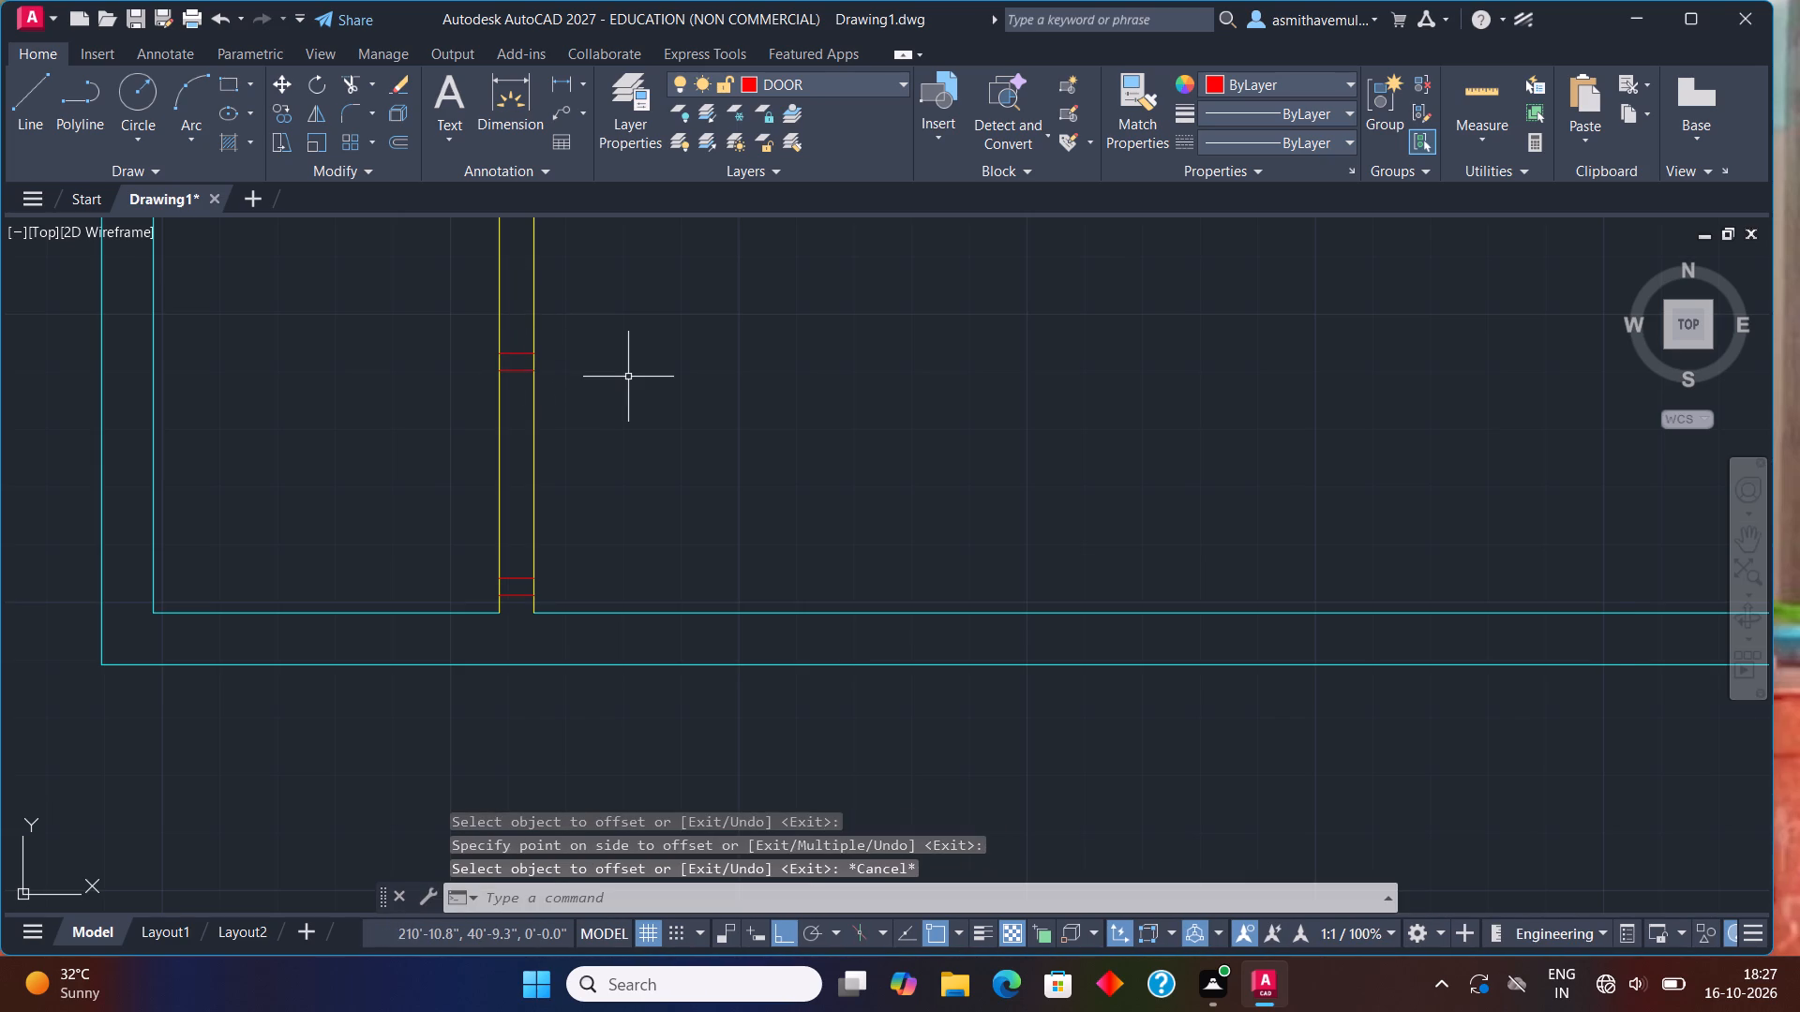
Trim both vertical partition lines between the lower and upper jambs to open the doorway.
type("TR")
type("IM")
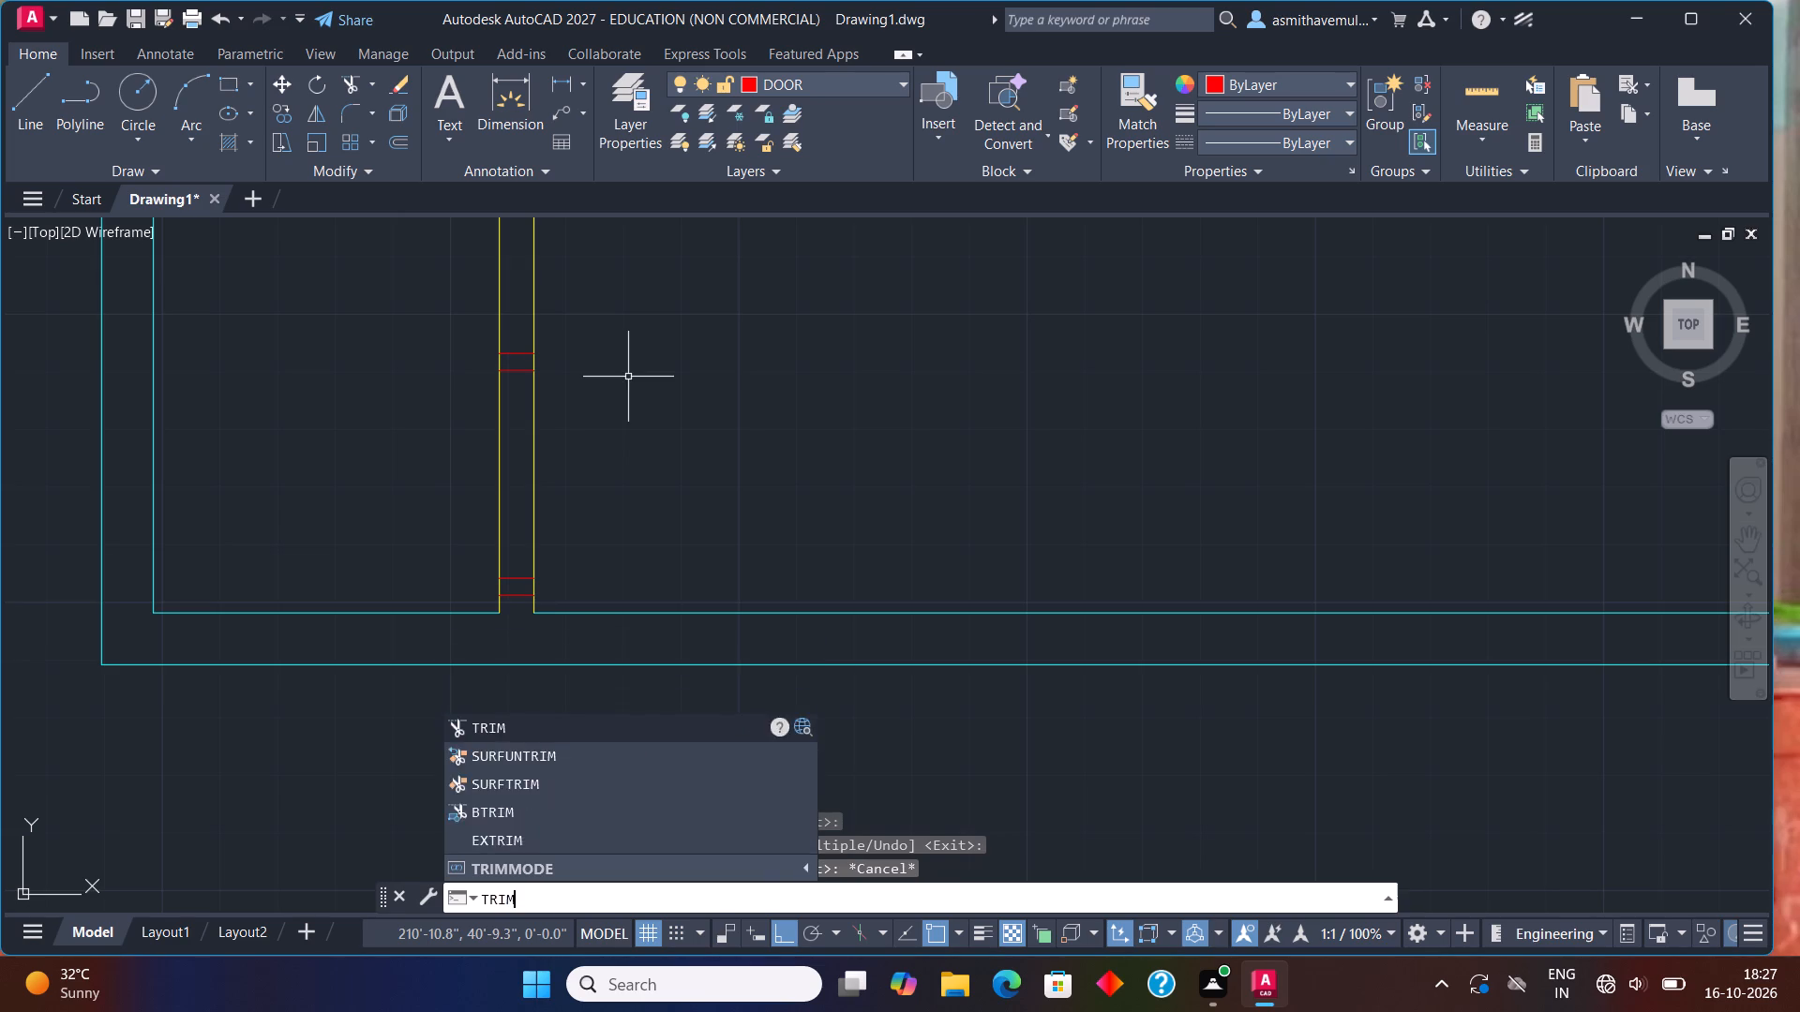
key("Return")
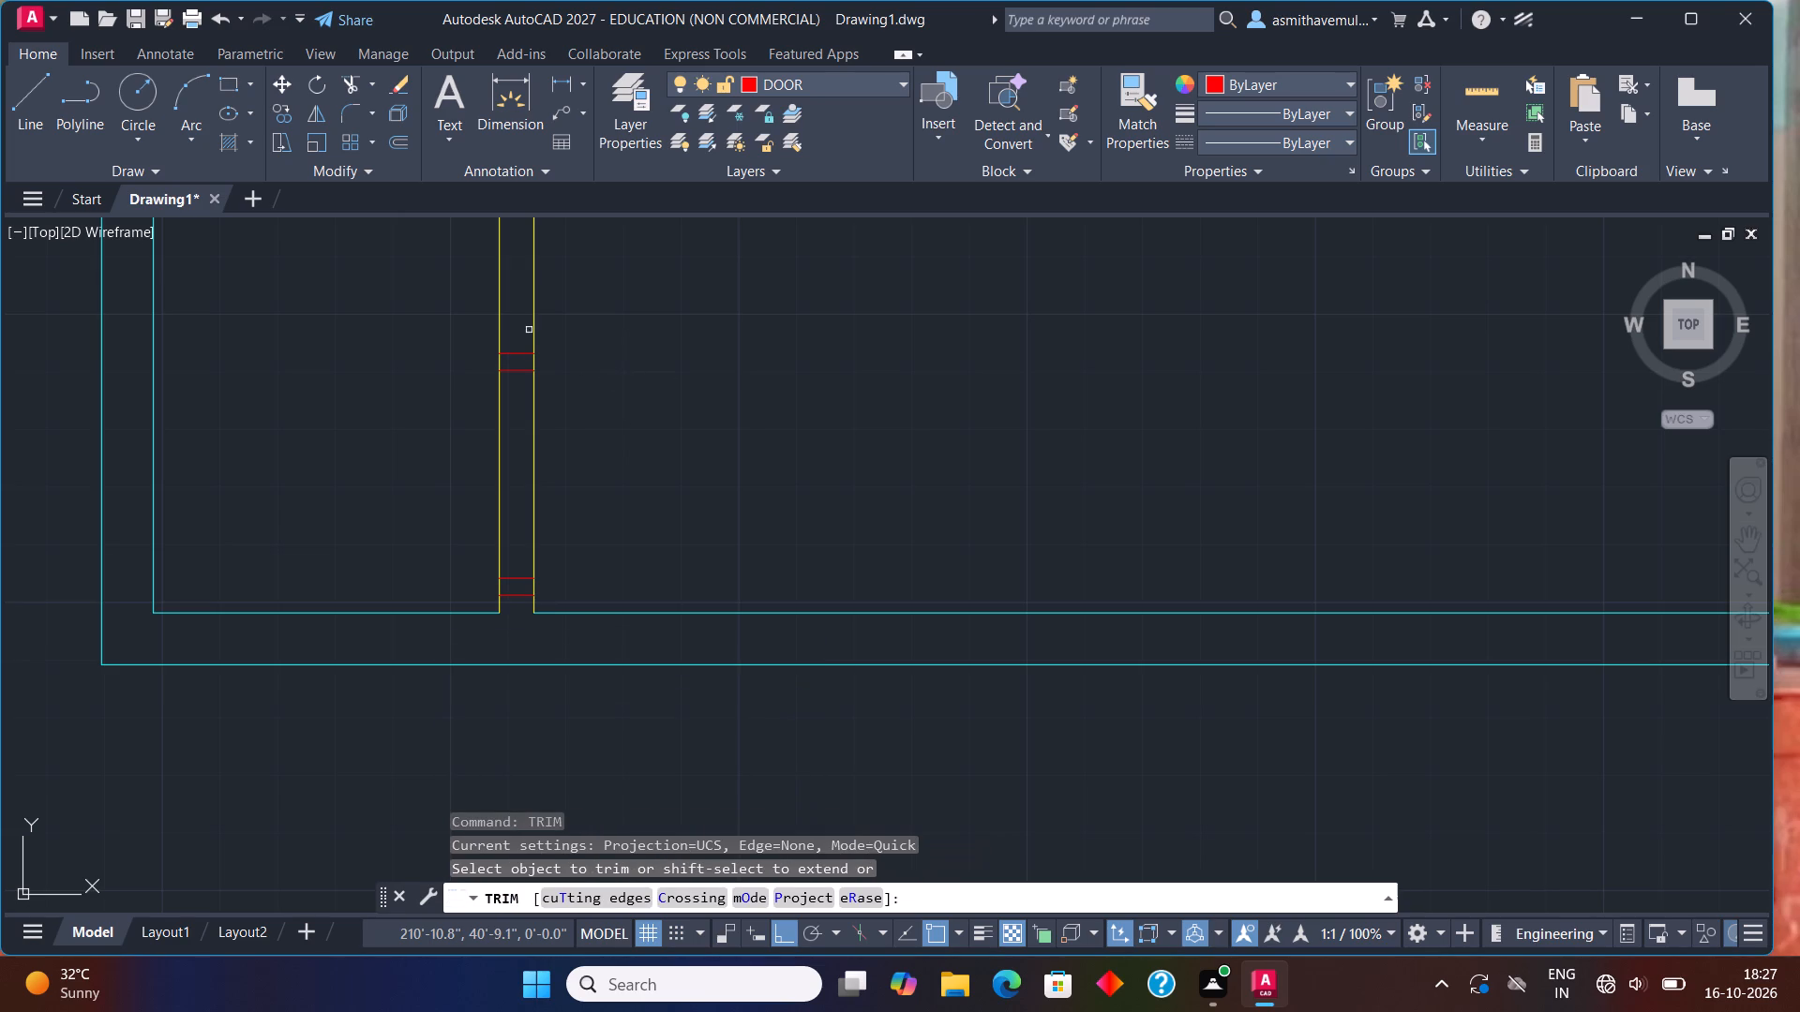
left_click_drag(553, 479, 420, 479)
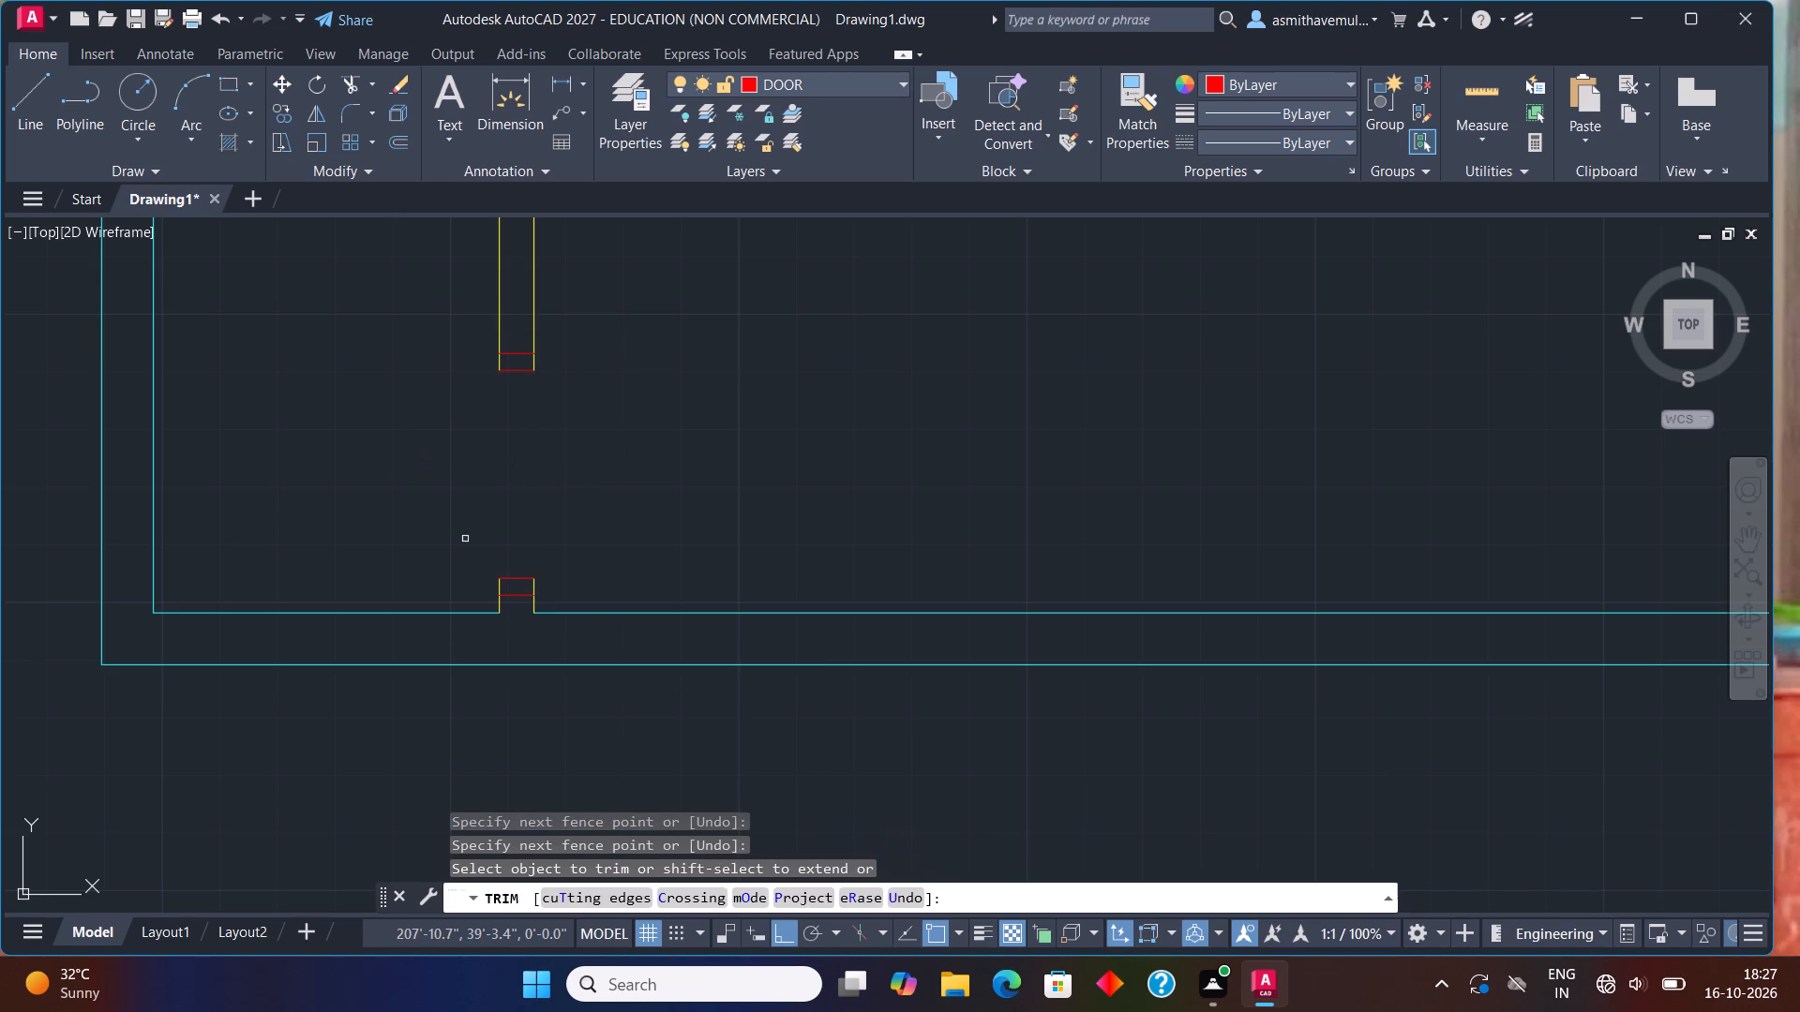
key("Escape")
Draw a 3' by 3" rectangular door leaf extending left into the corner room from the lower jamb's upper-left corner.
type("REC")
key("Return")
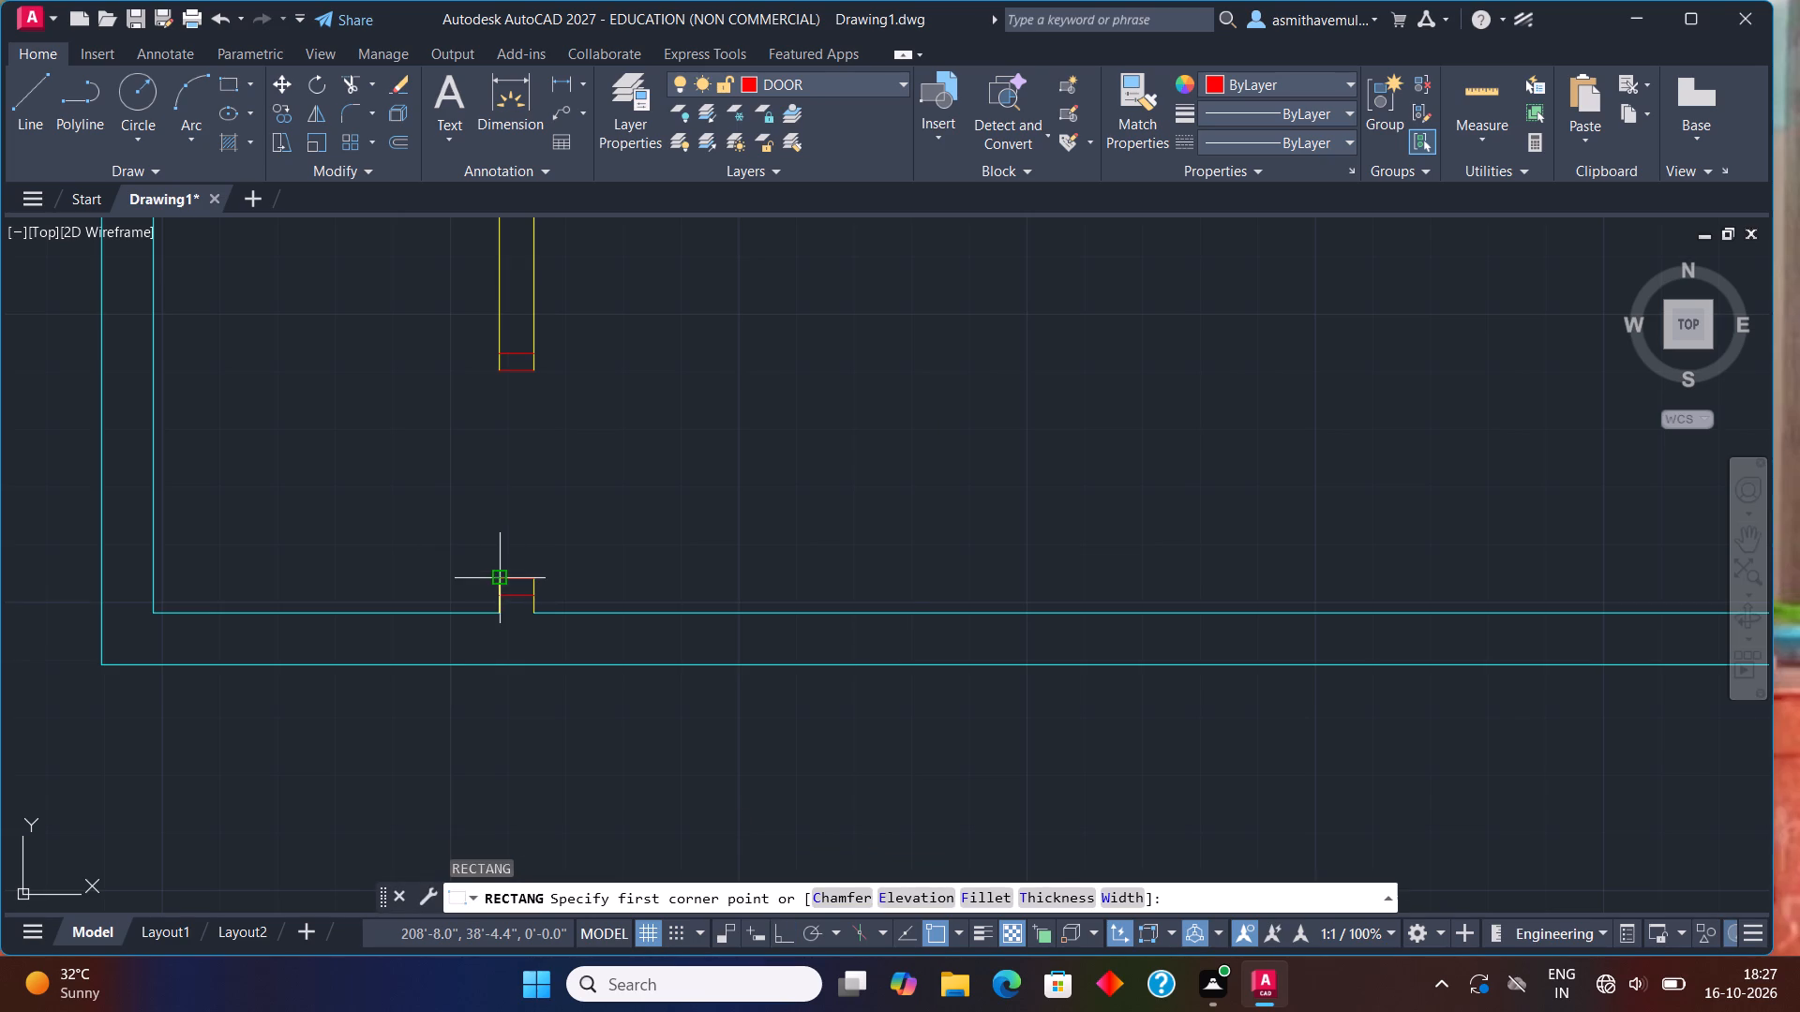
left_click(499, 577)
key("d")
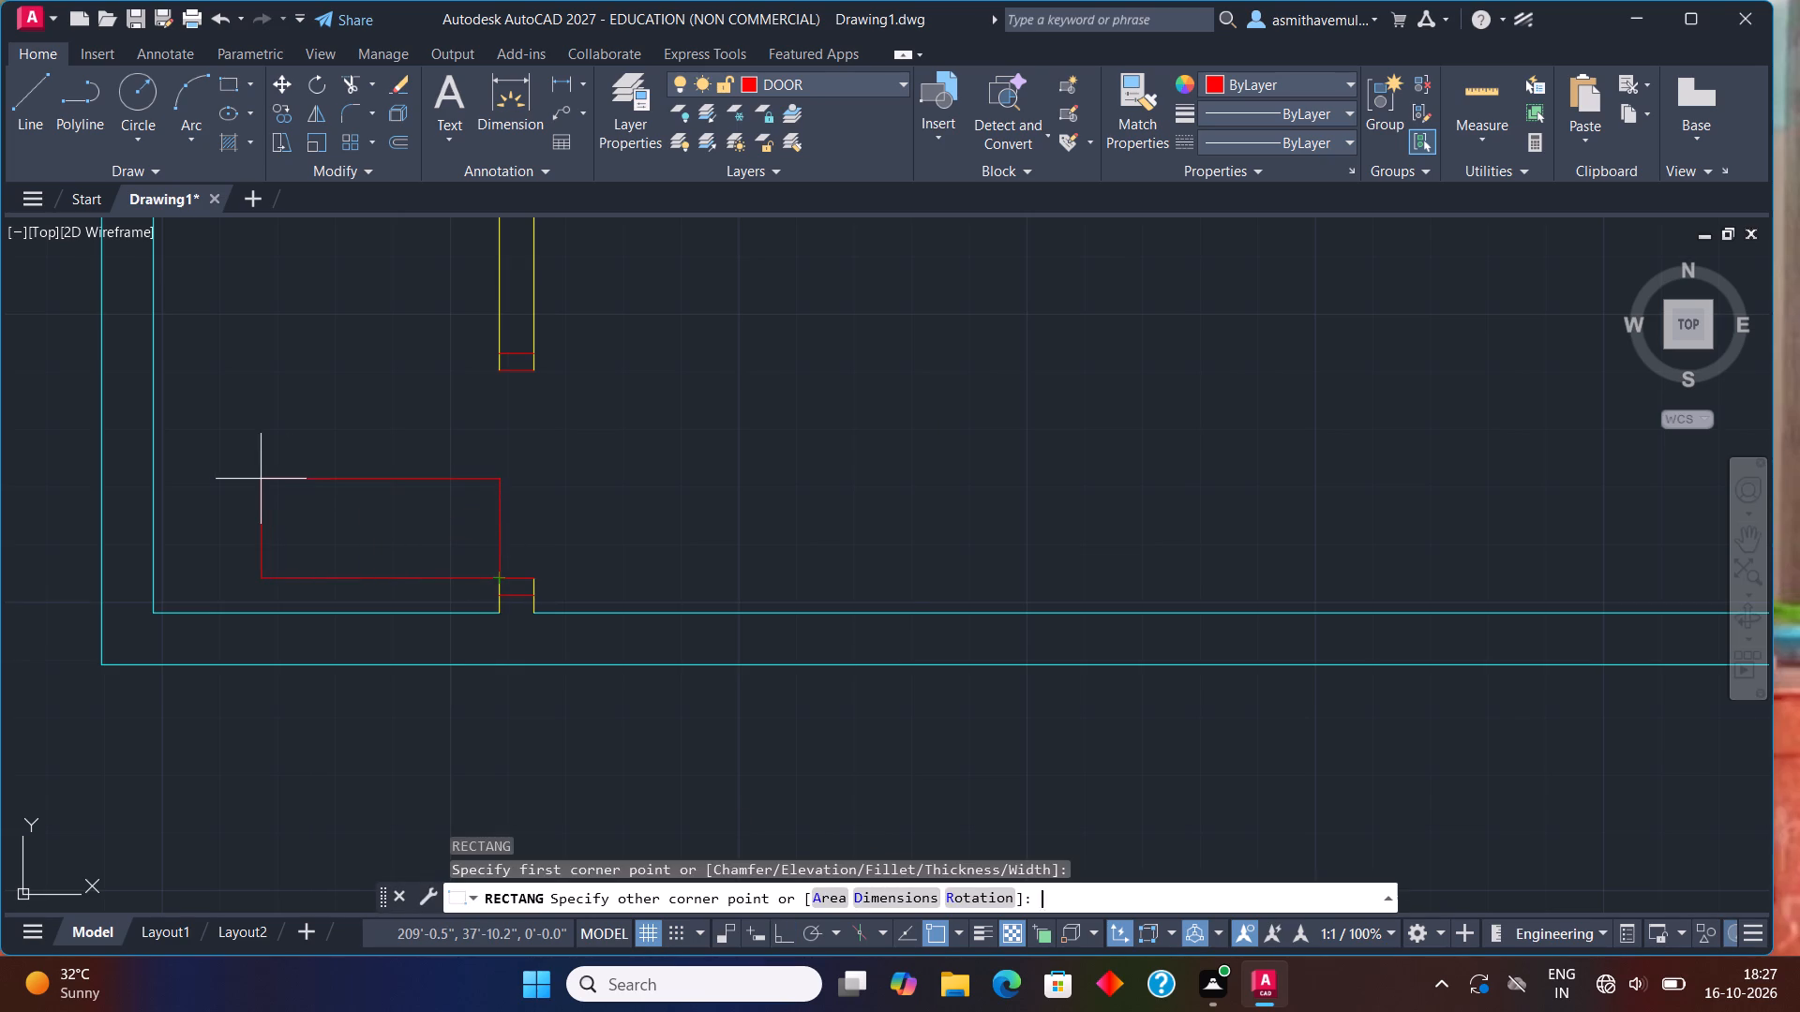
key("Return")
type("3'")
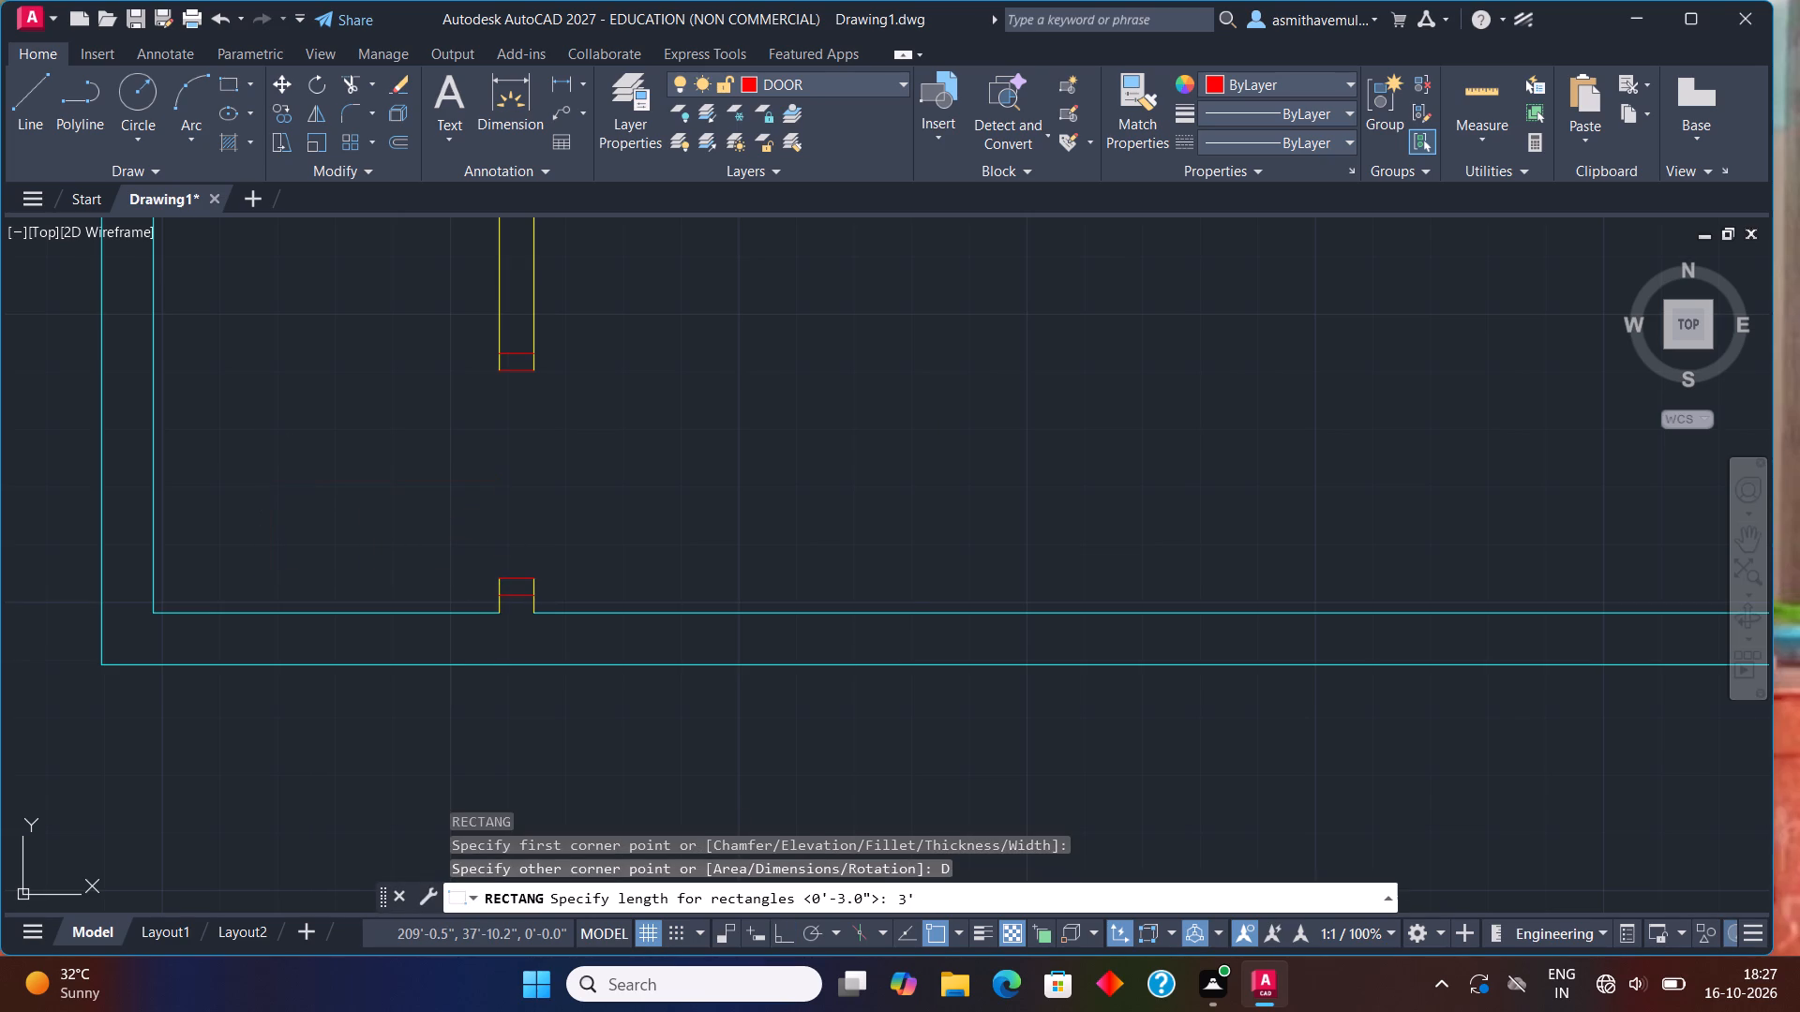
key("Return")
key("3")
key("shift+quotedbl")
key("Return")
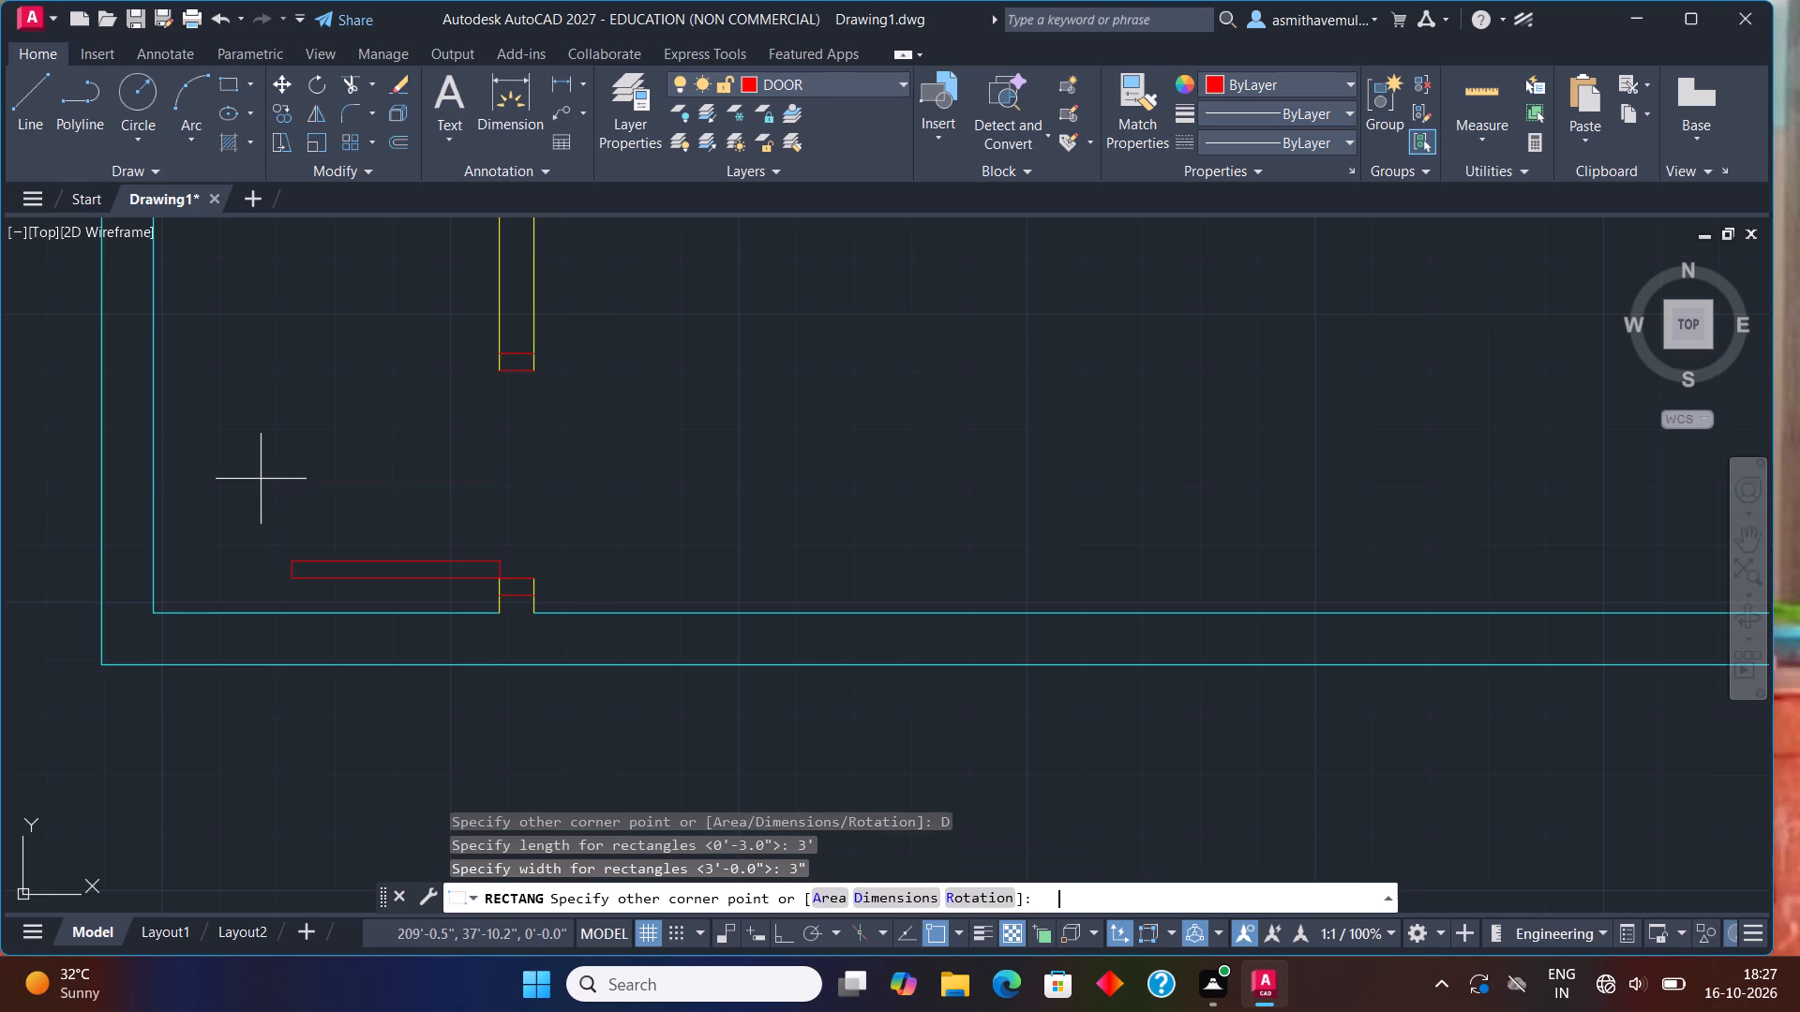
left_click(261, 479)
left_click(364, 497)
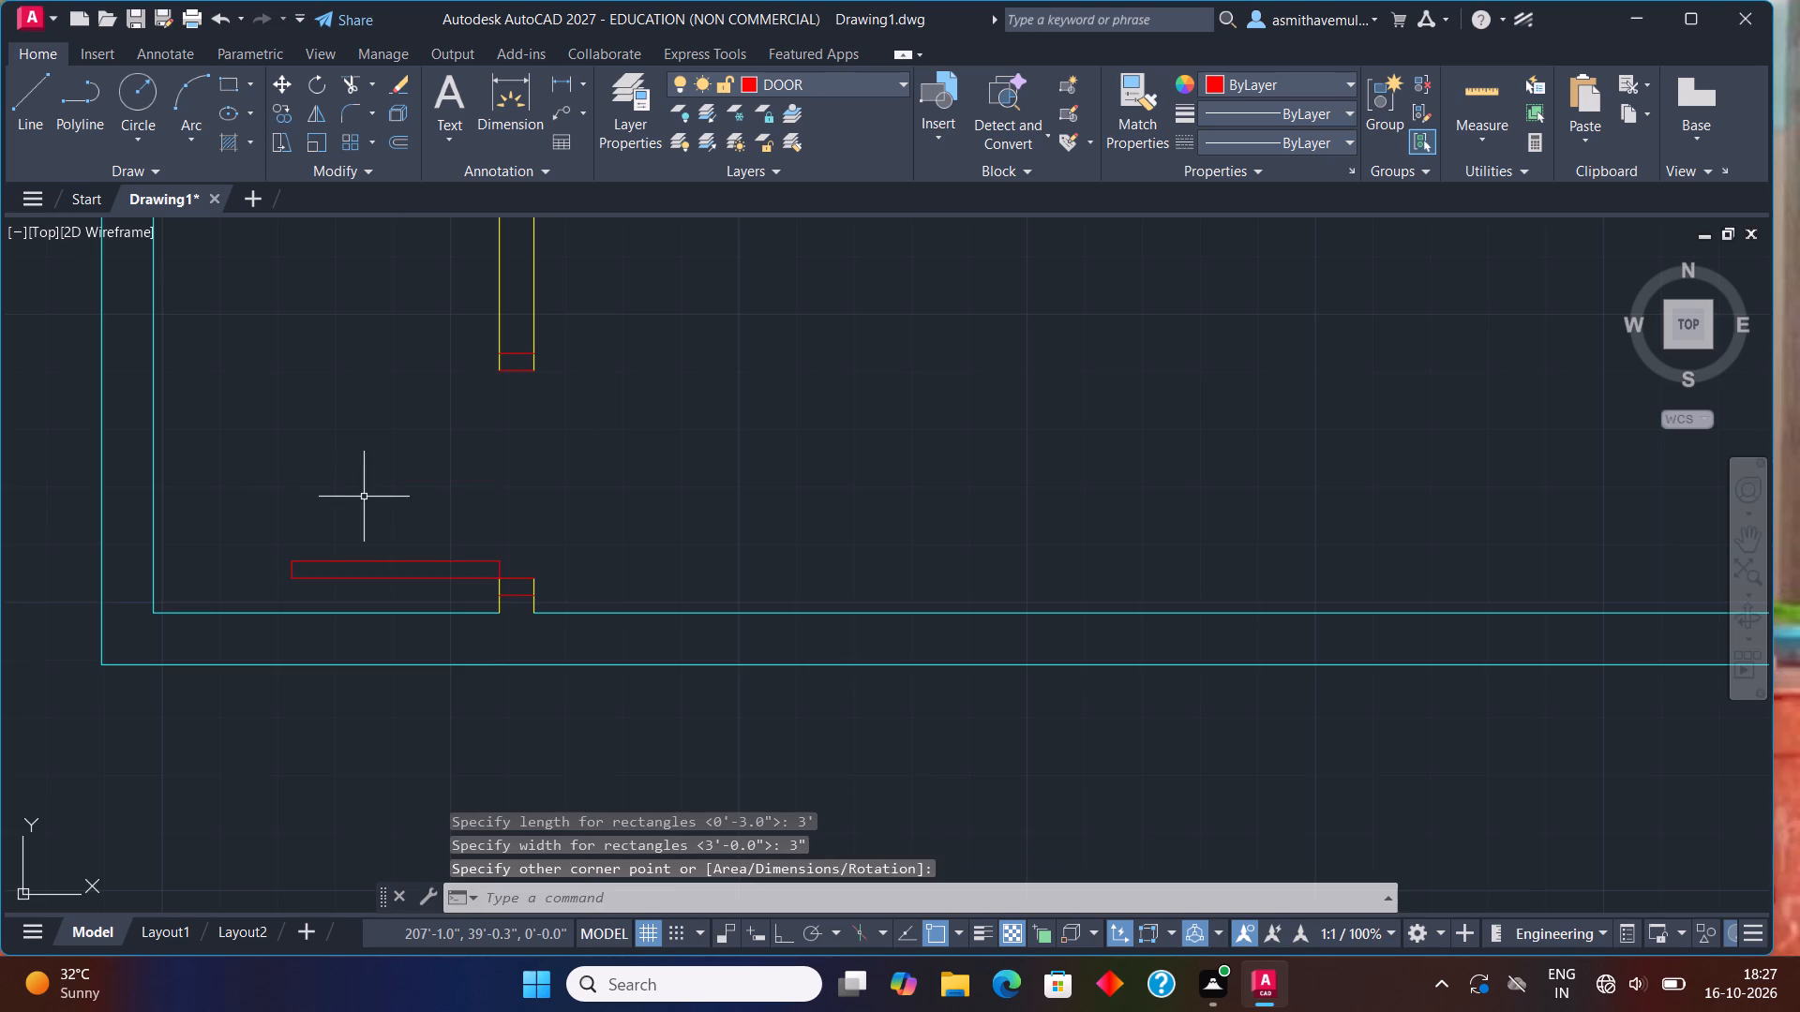
Draw the door's swing arc from the leaf's lower-left corner through its upper-left corner to the upper jamb's lower-left corner.
type("ARC")
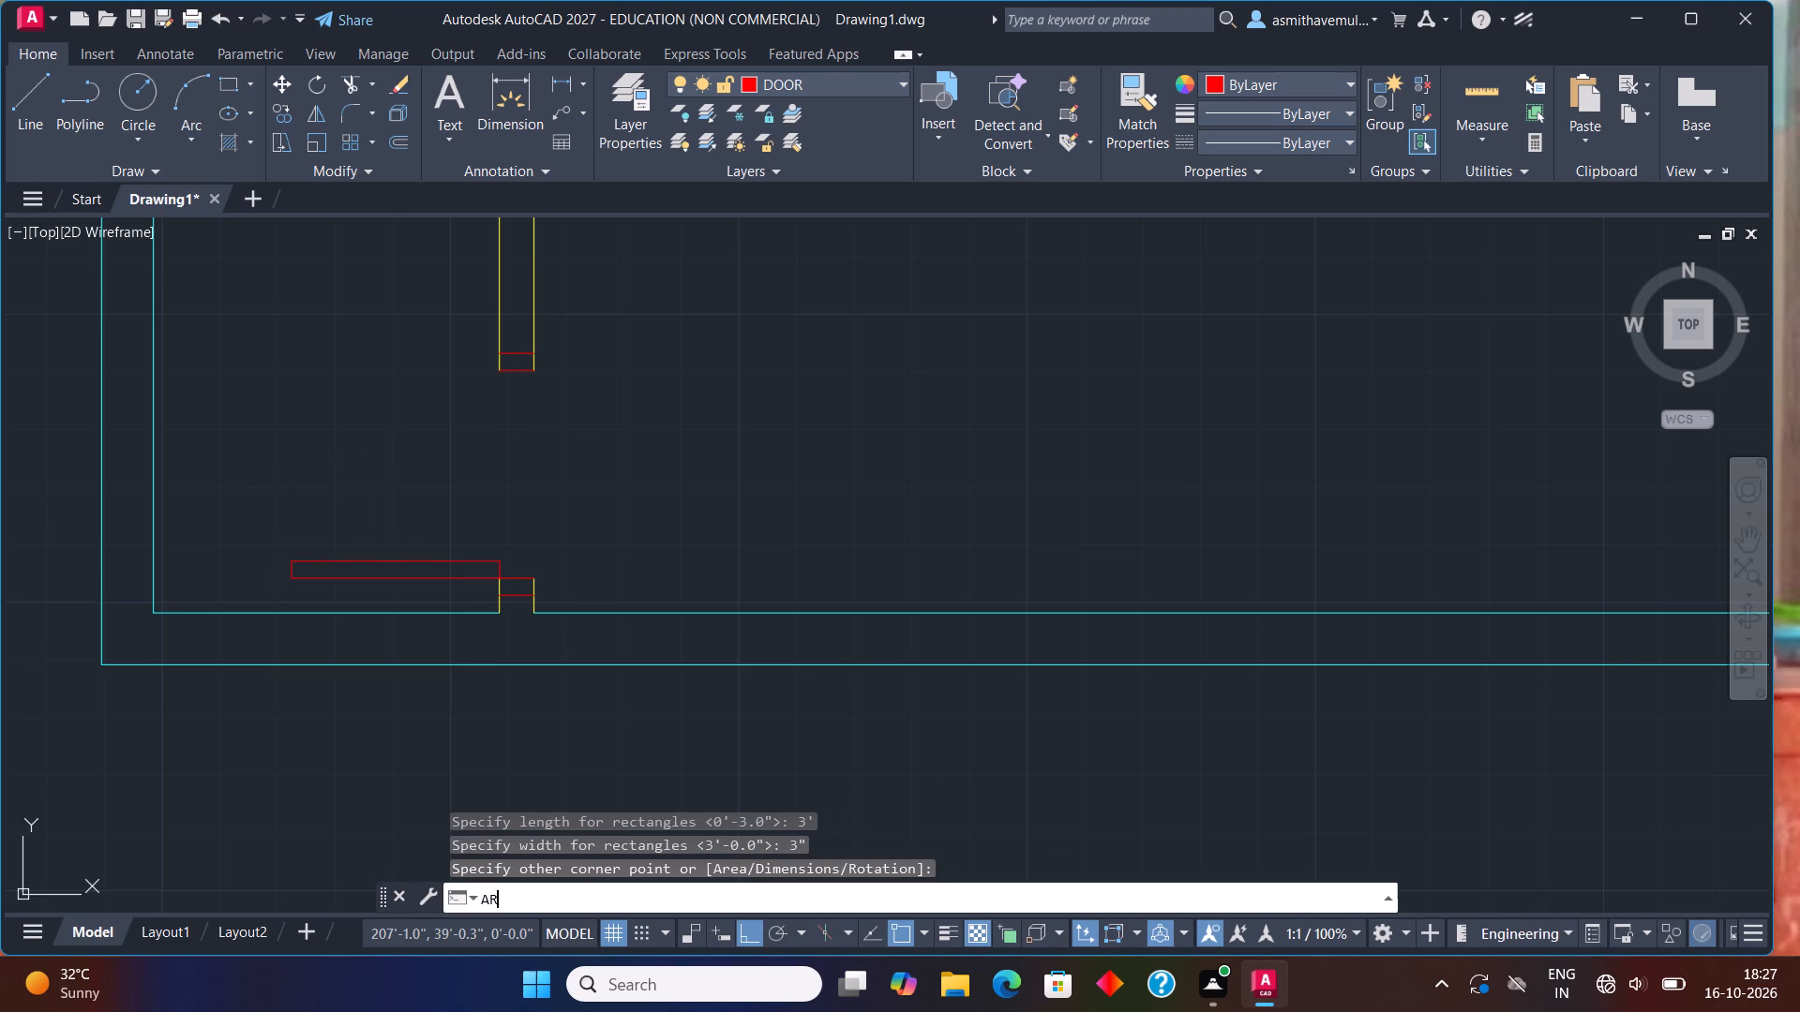
key("Return")
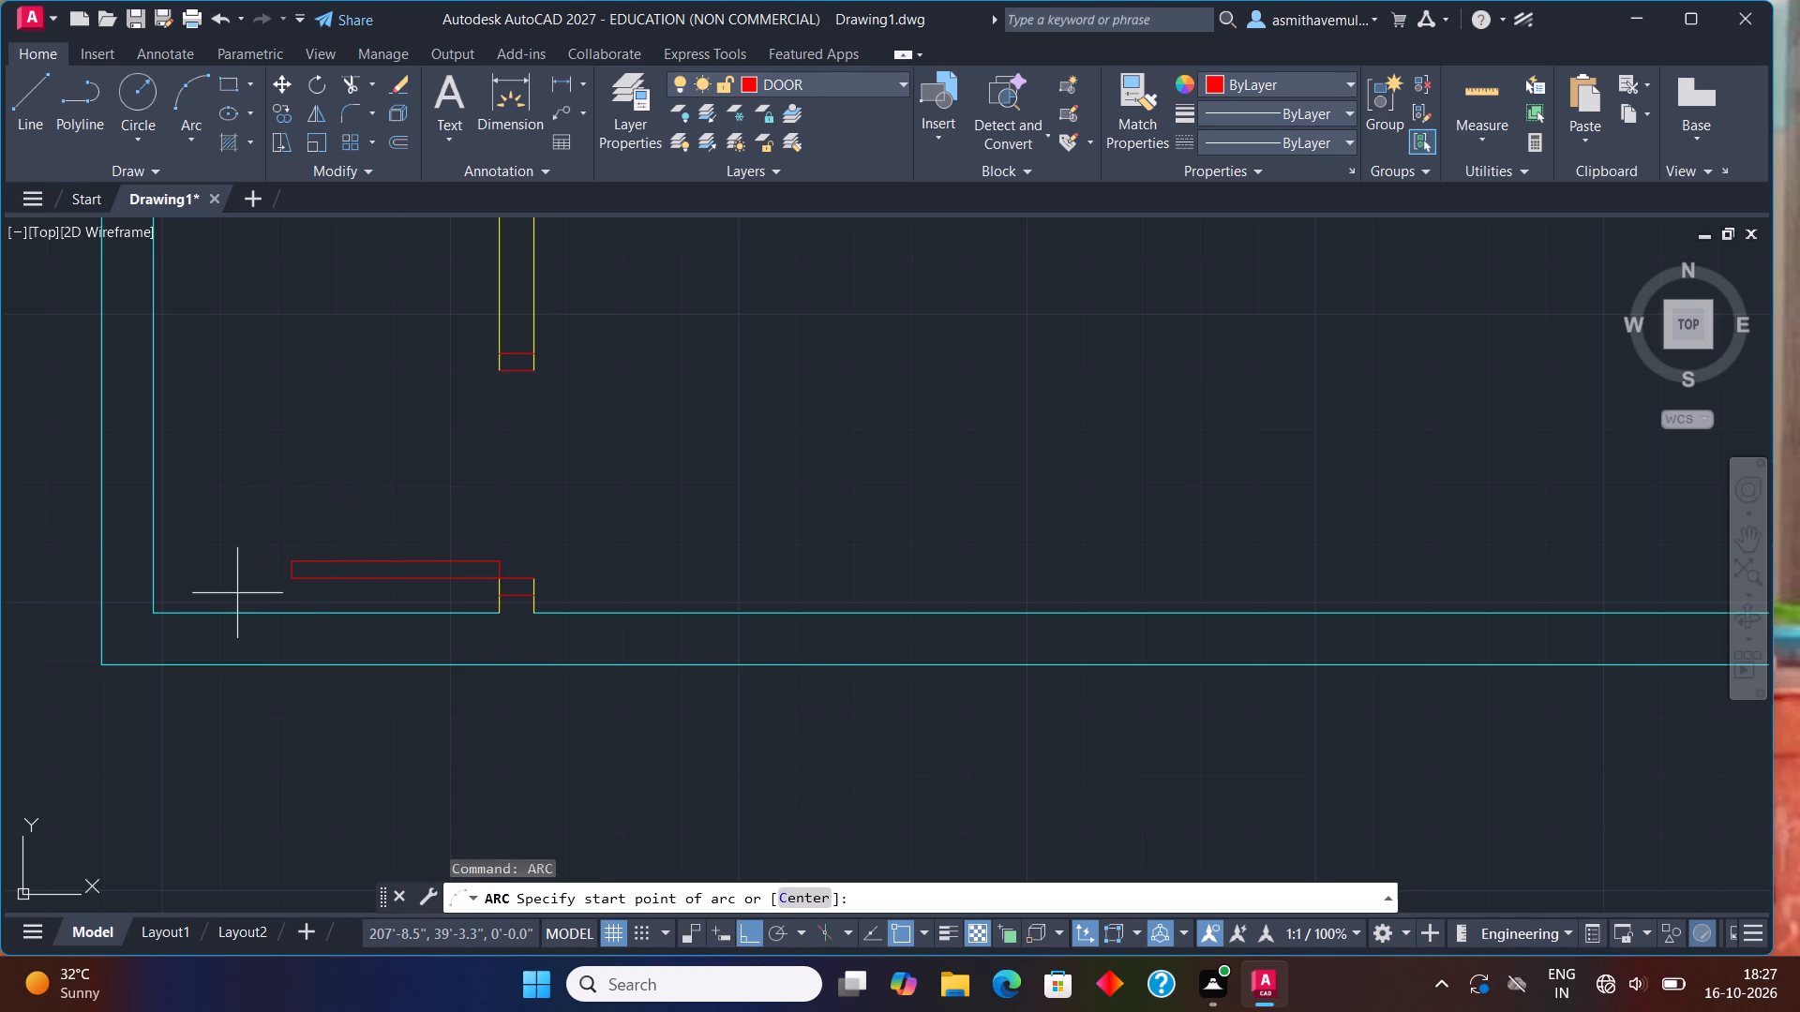
left_click(295, 575)
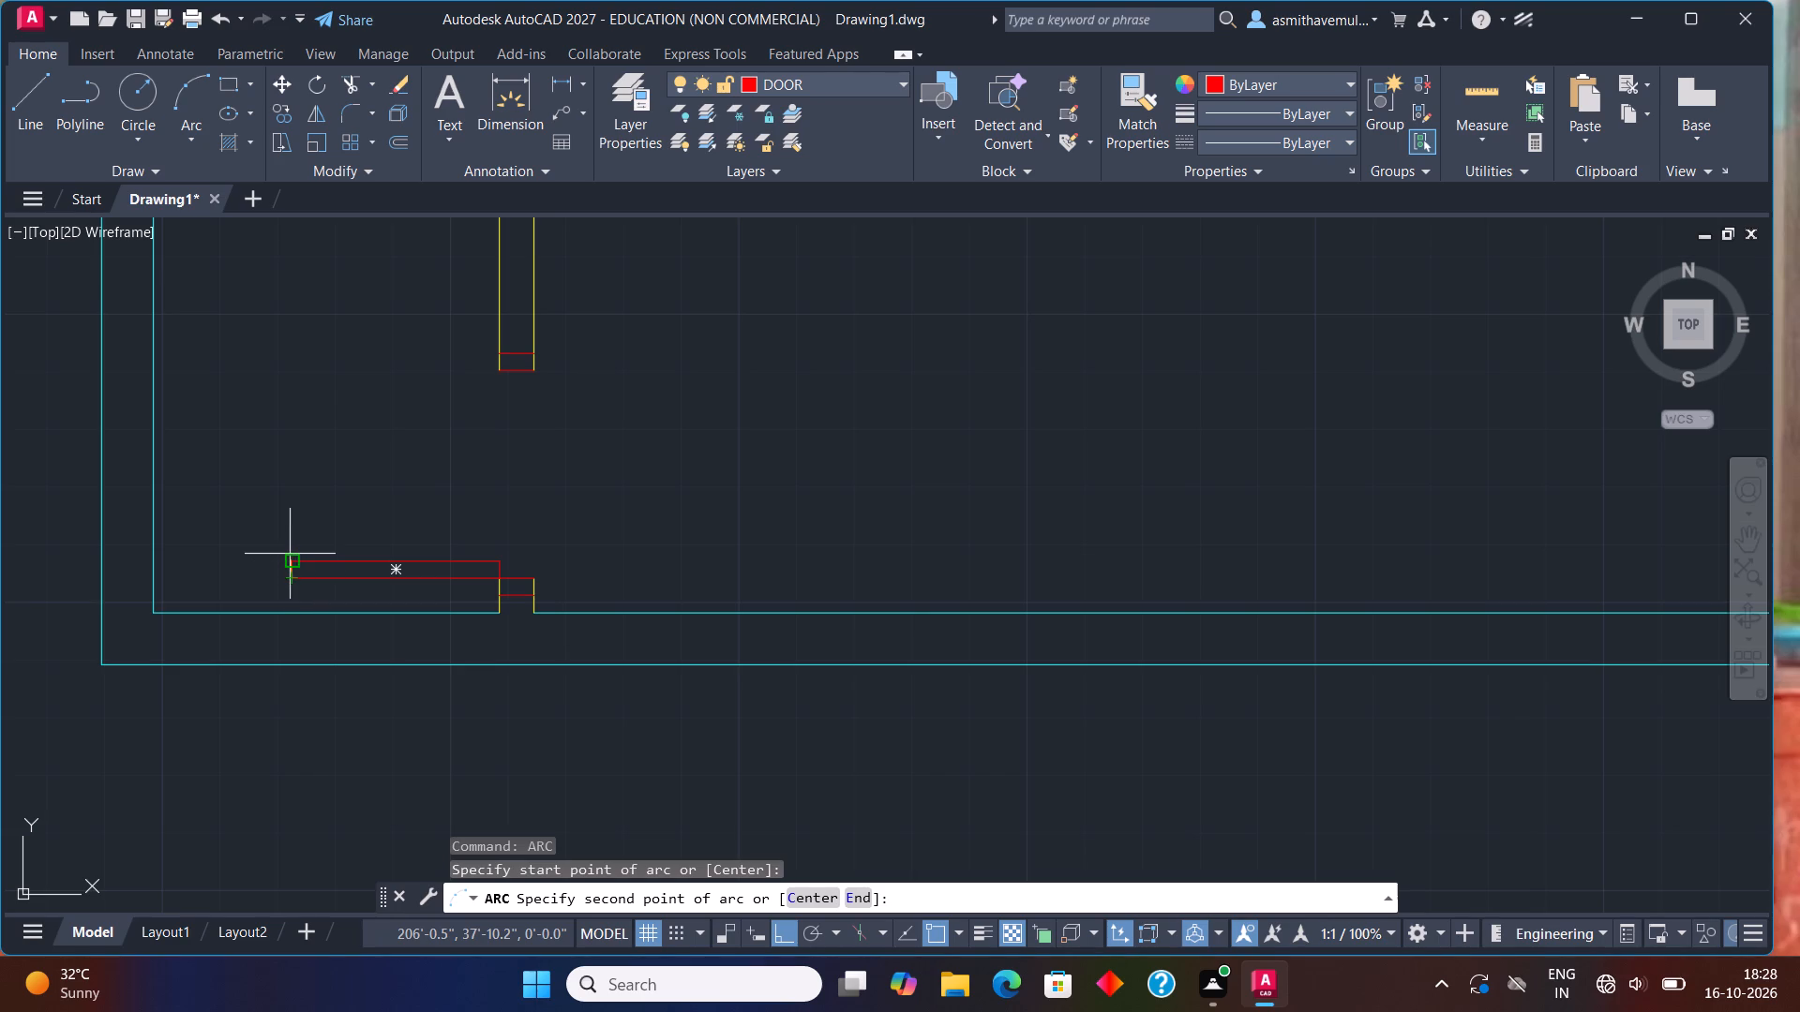
left_click(290, 557)
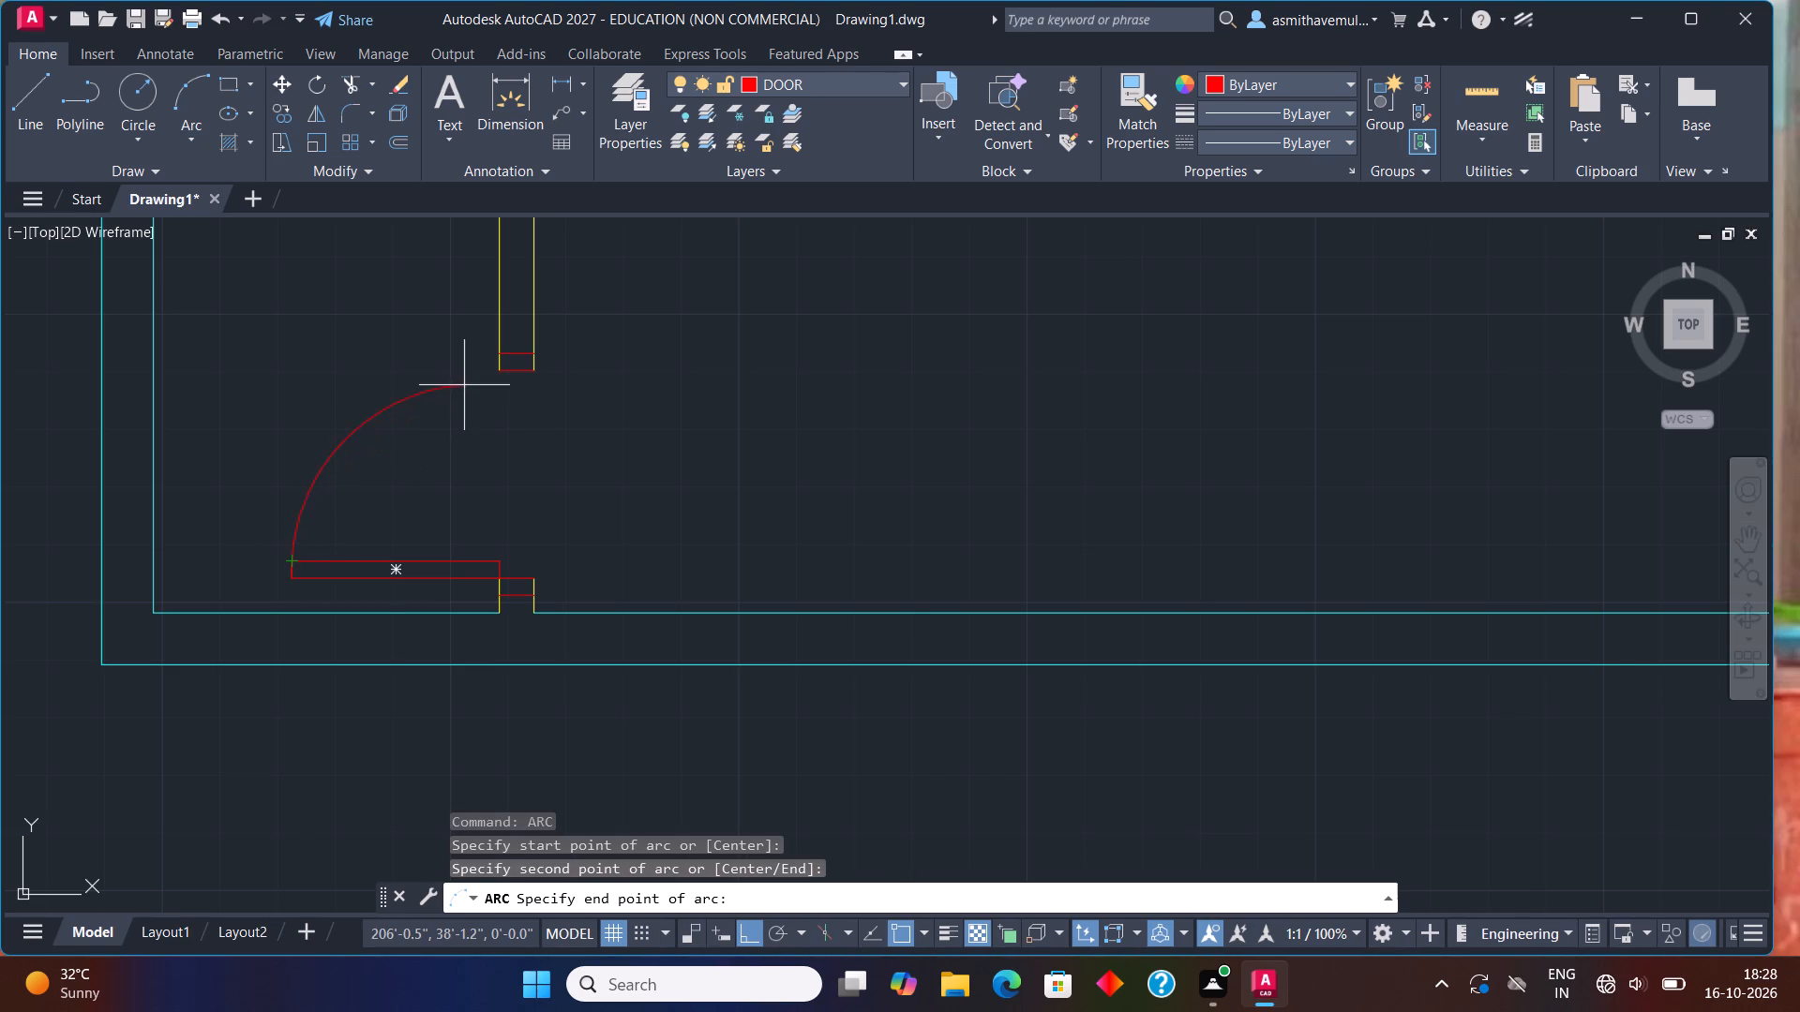
left_click(494, 372)
Draw a vertical line across the bottom outer wall's thickness, right of the wall's middle, to start the entrance door's right jamb.
scroll(1127, 549, "down", 2)
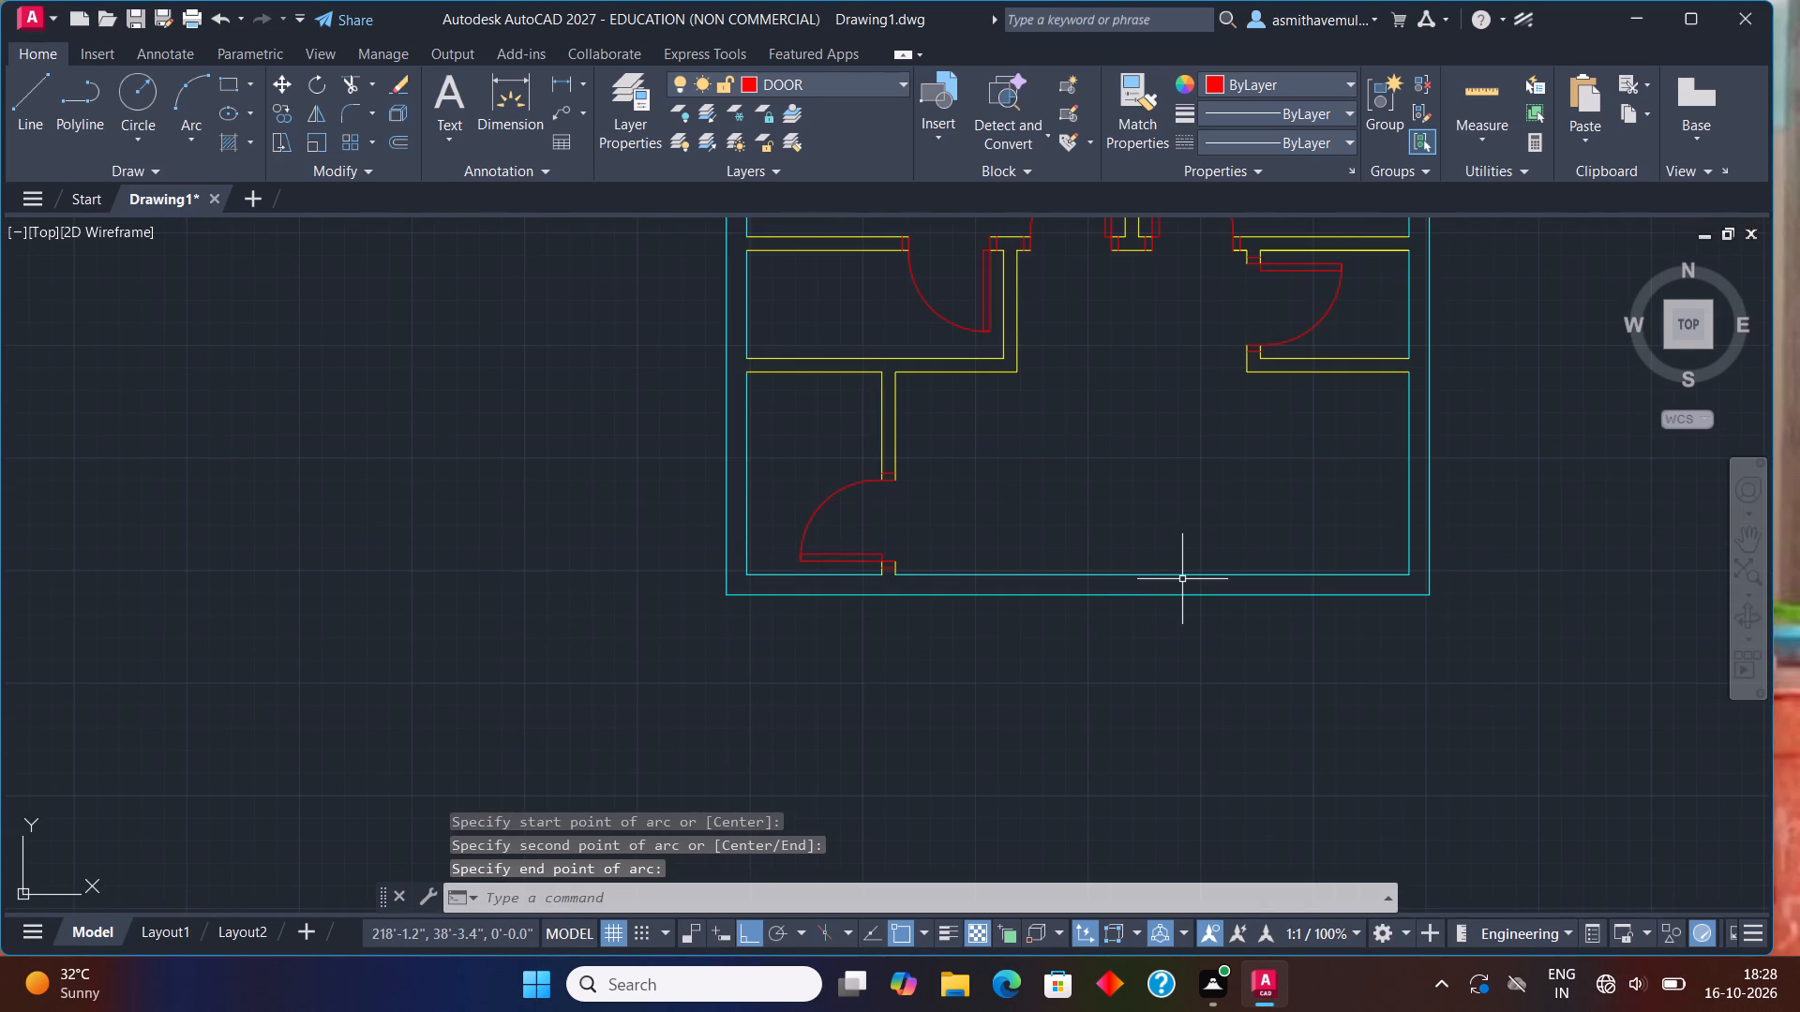
middle_click_drag(1175, 579, 911, 587)
scroll(922, 595, "up", 1)
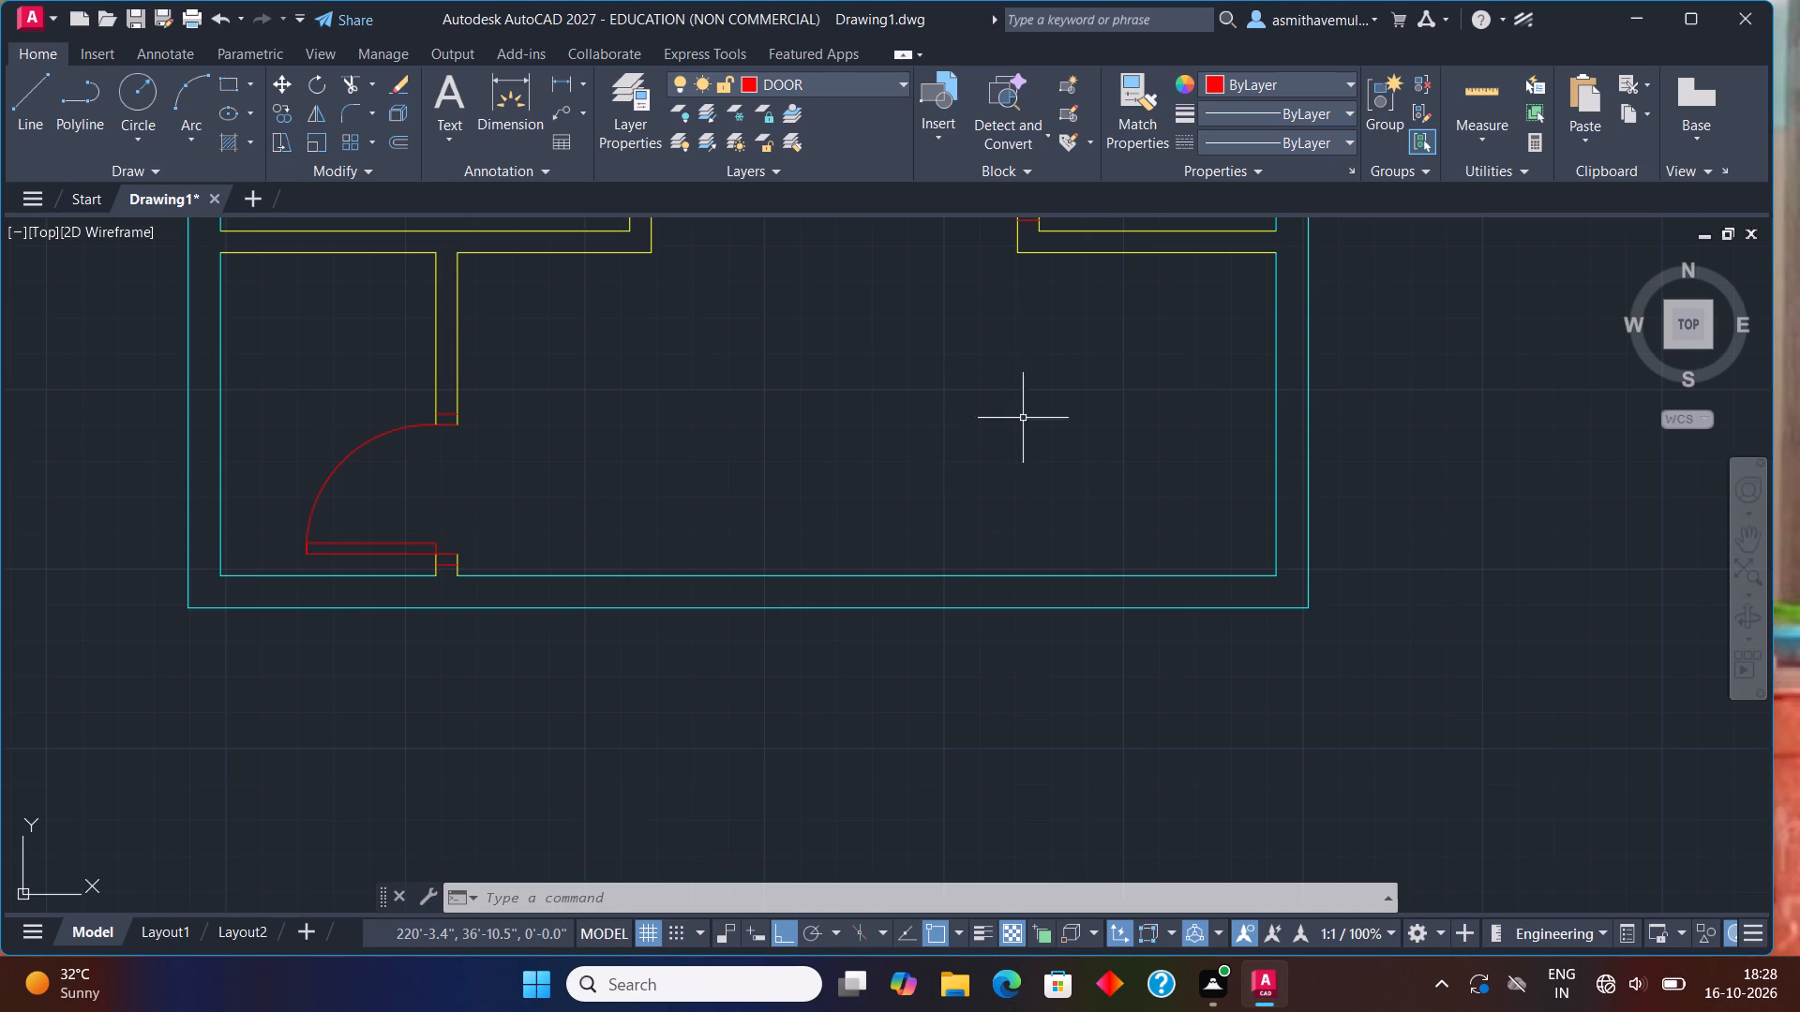
scroll(988, 588, "up", 2)
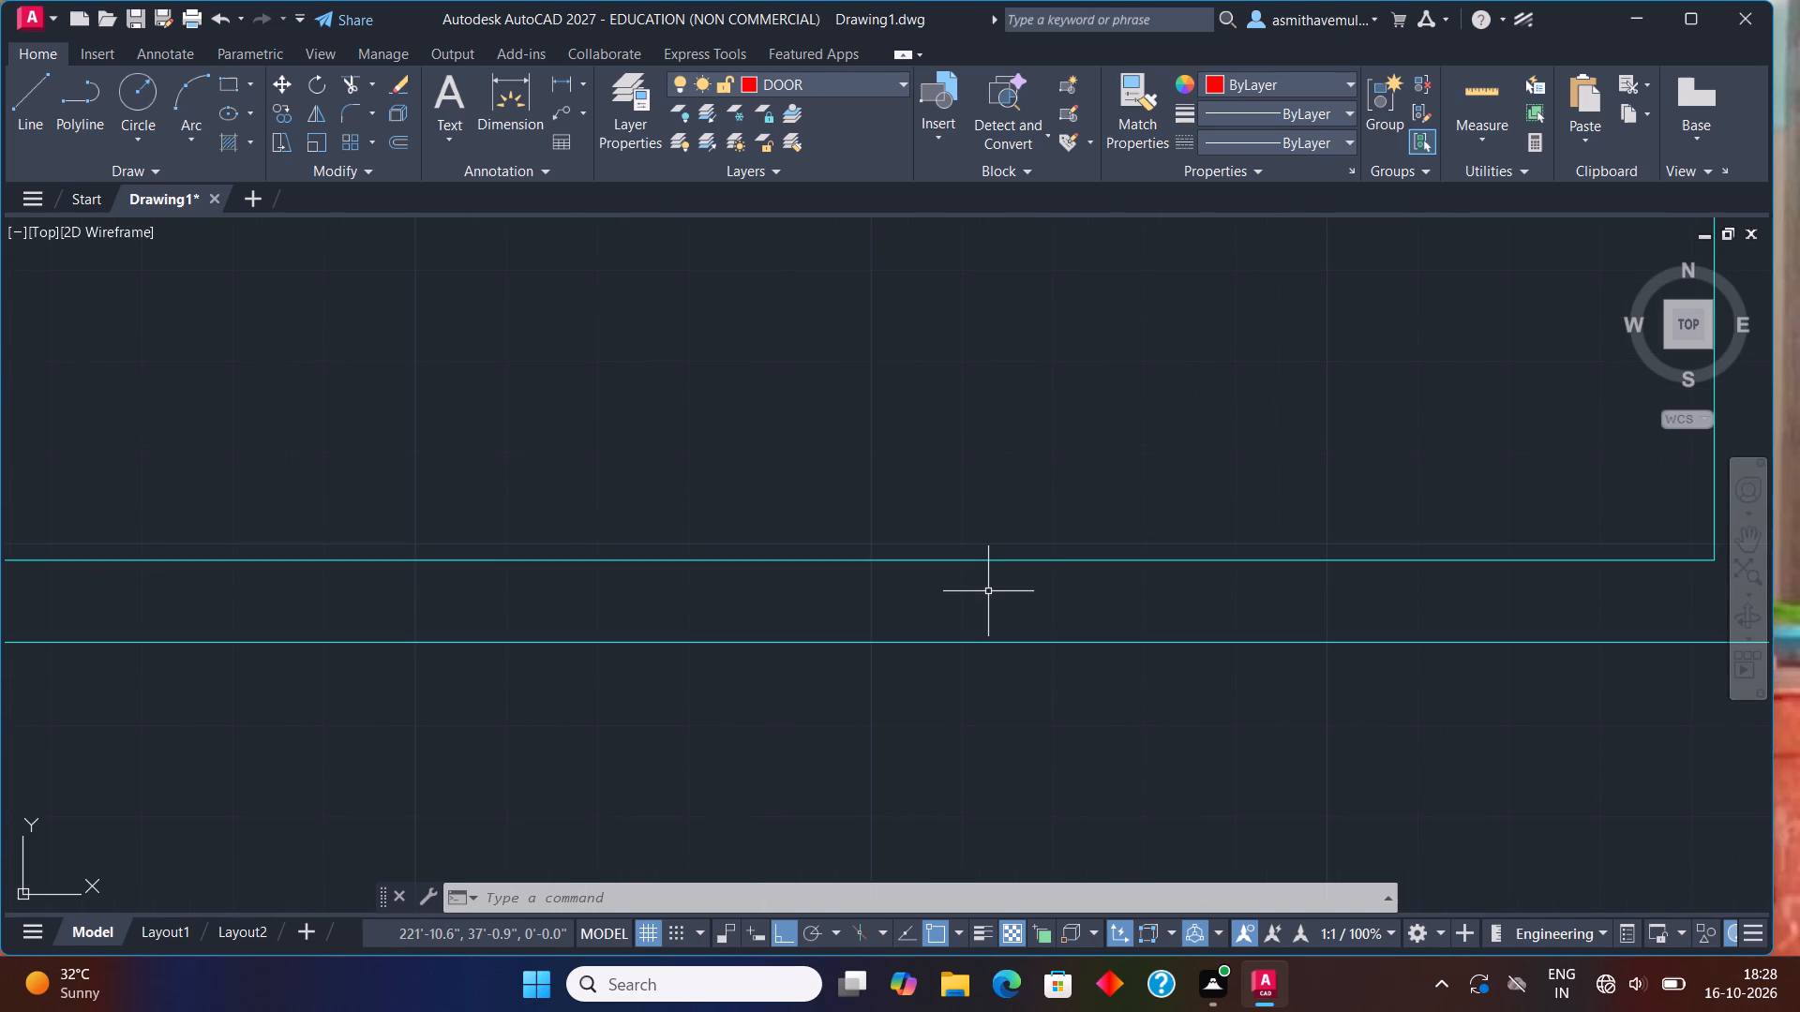
key("l")
key("Return")
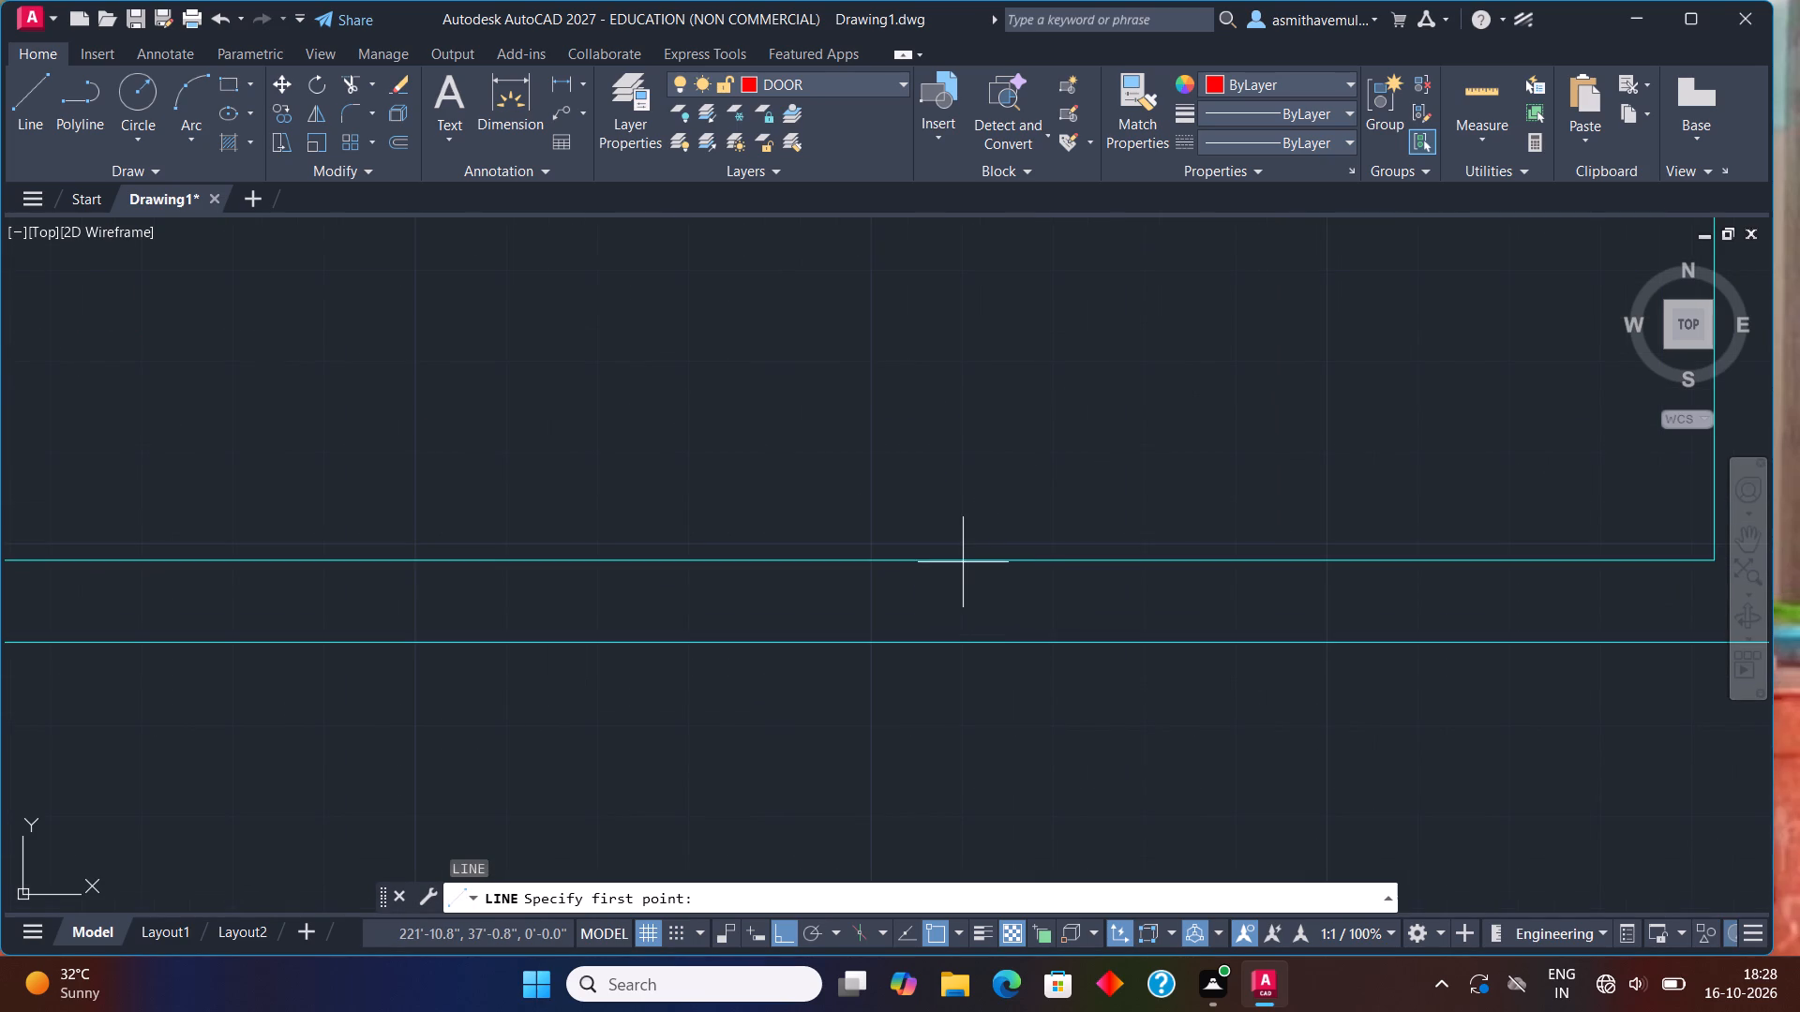
left_click(960, 560)
left_click(965, 645)
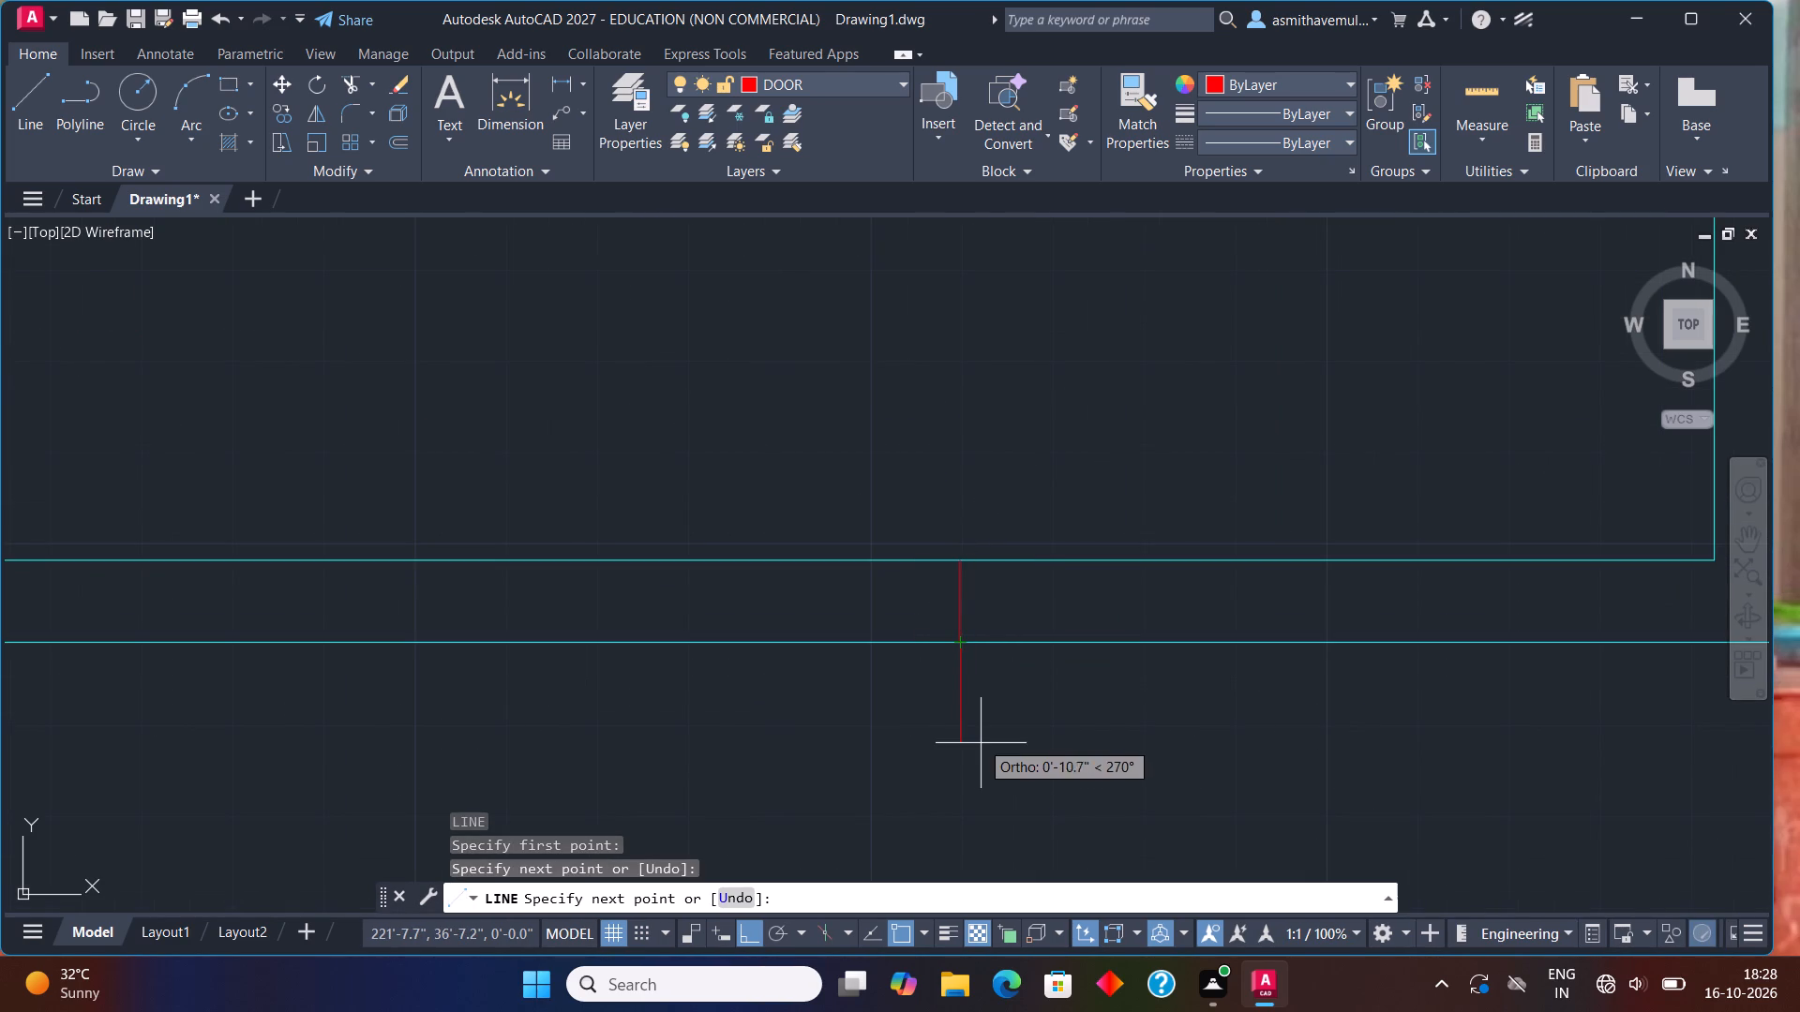
key("Escape")
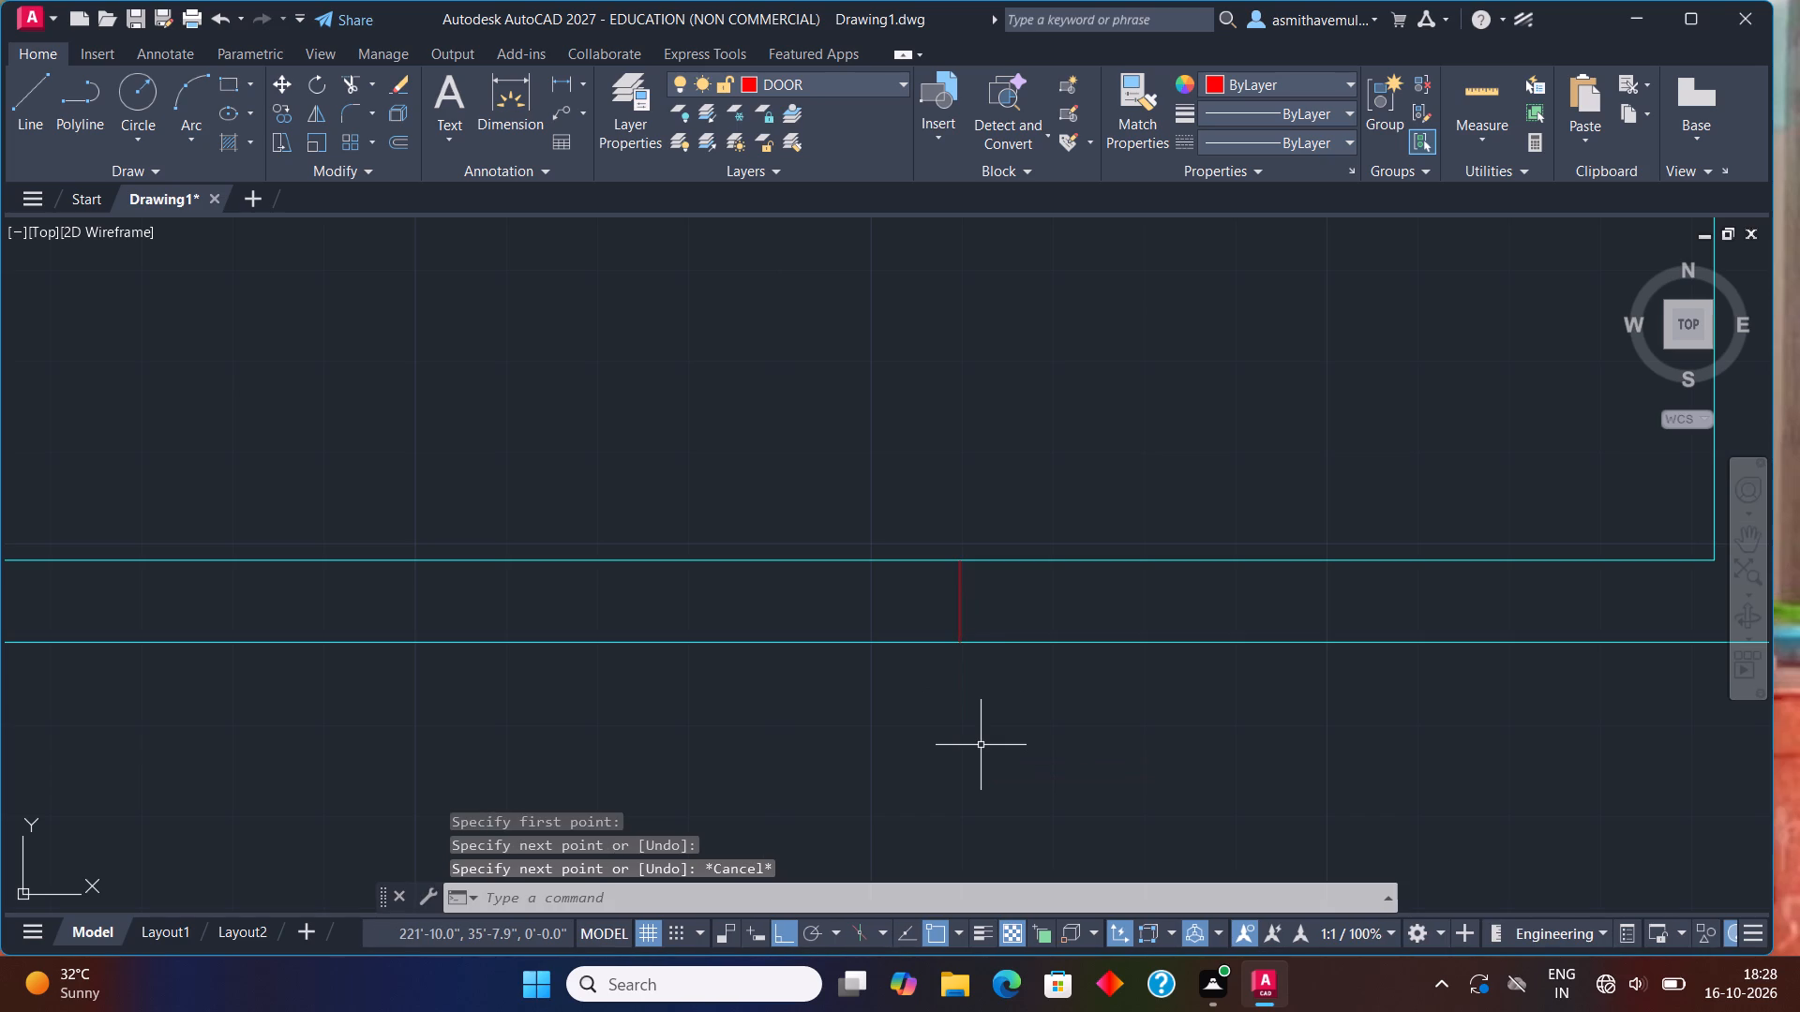
Offset the vertical line in the bottom outer wall 3" to the left to complete the right jamb.
key("o")
key("Return")
key("3")
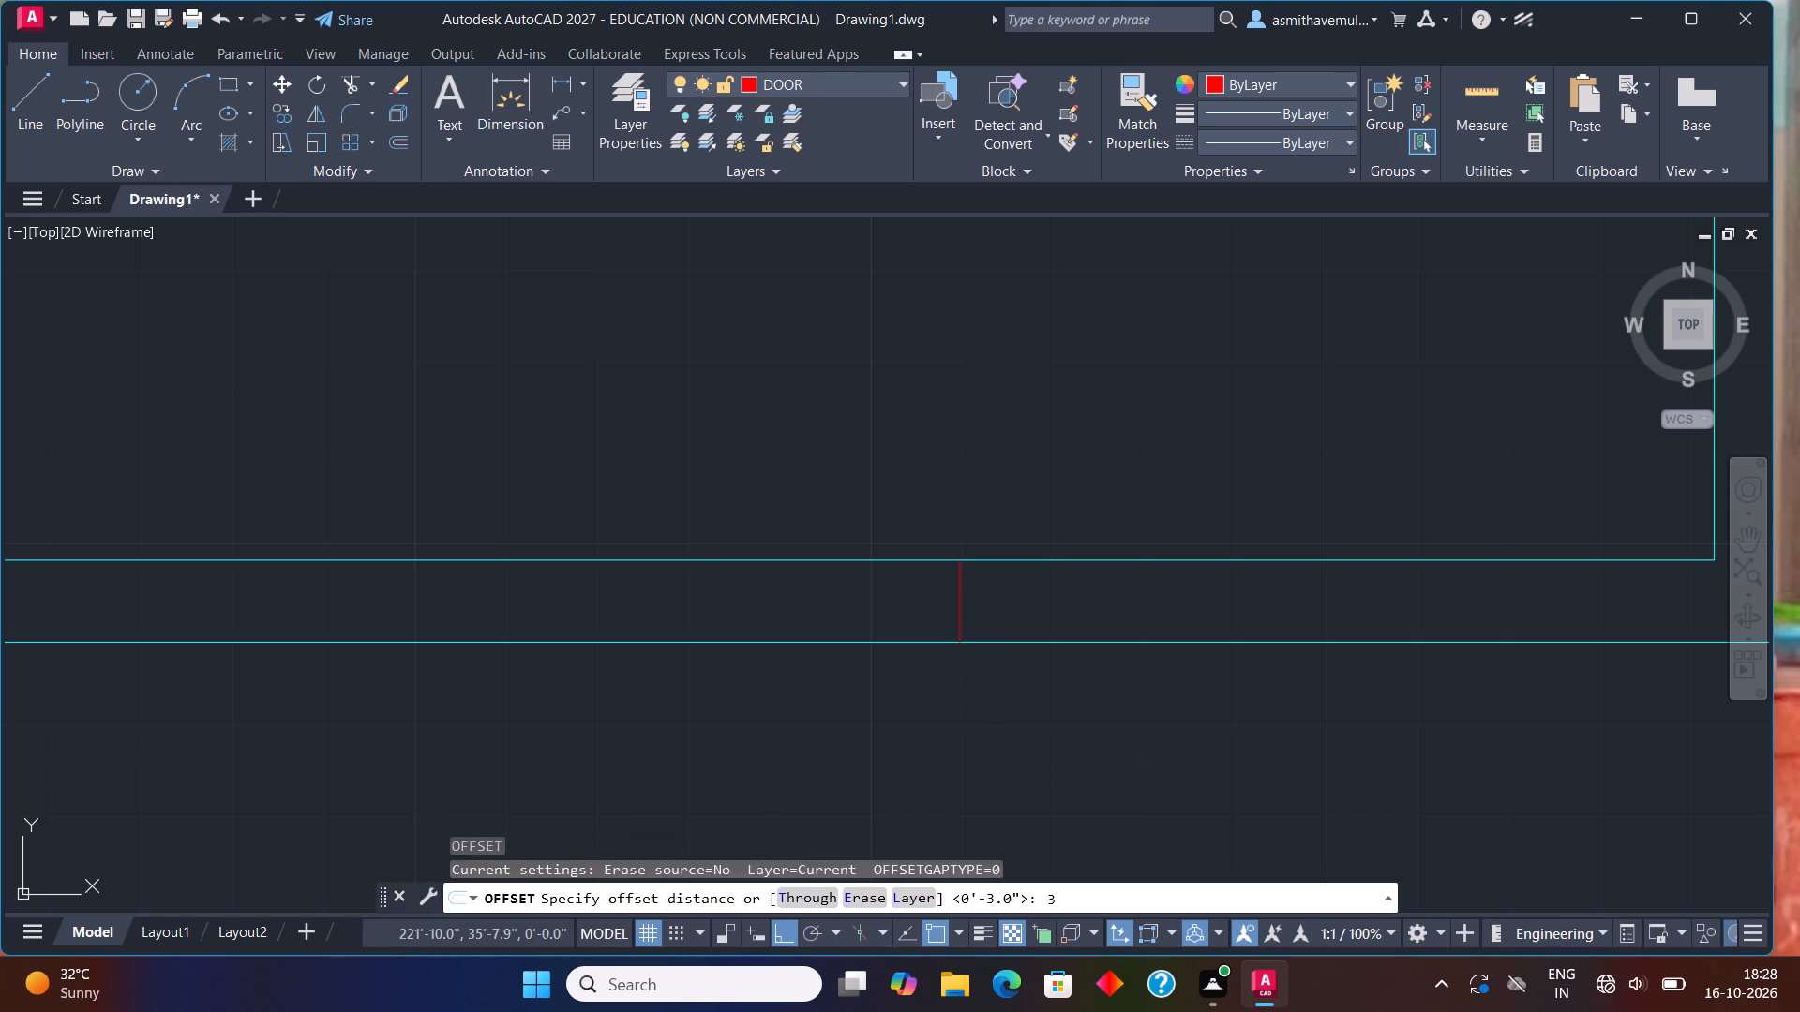
key("shift+quotedbl")
key("Return")
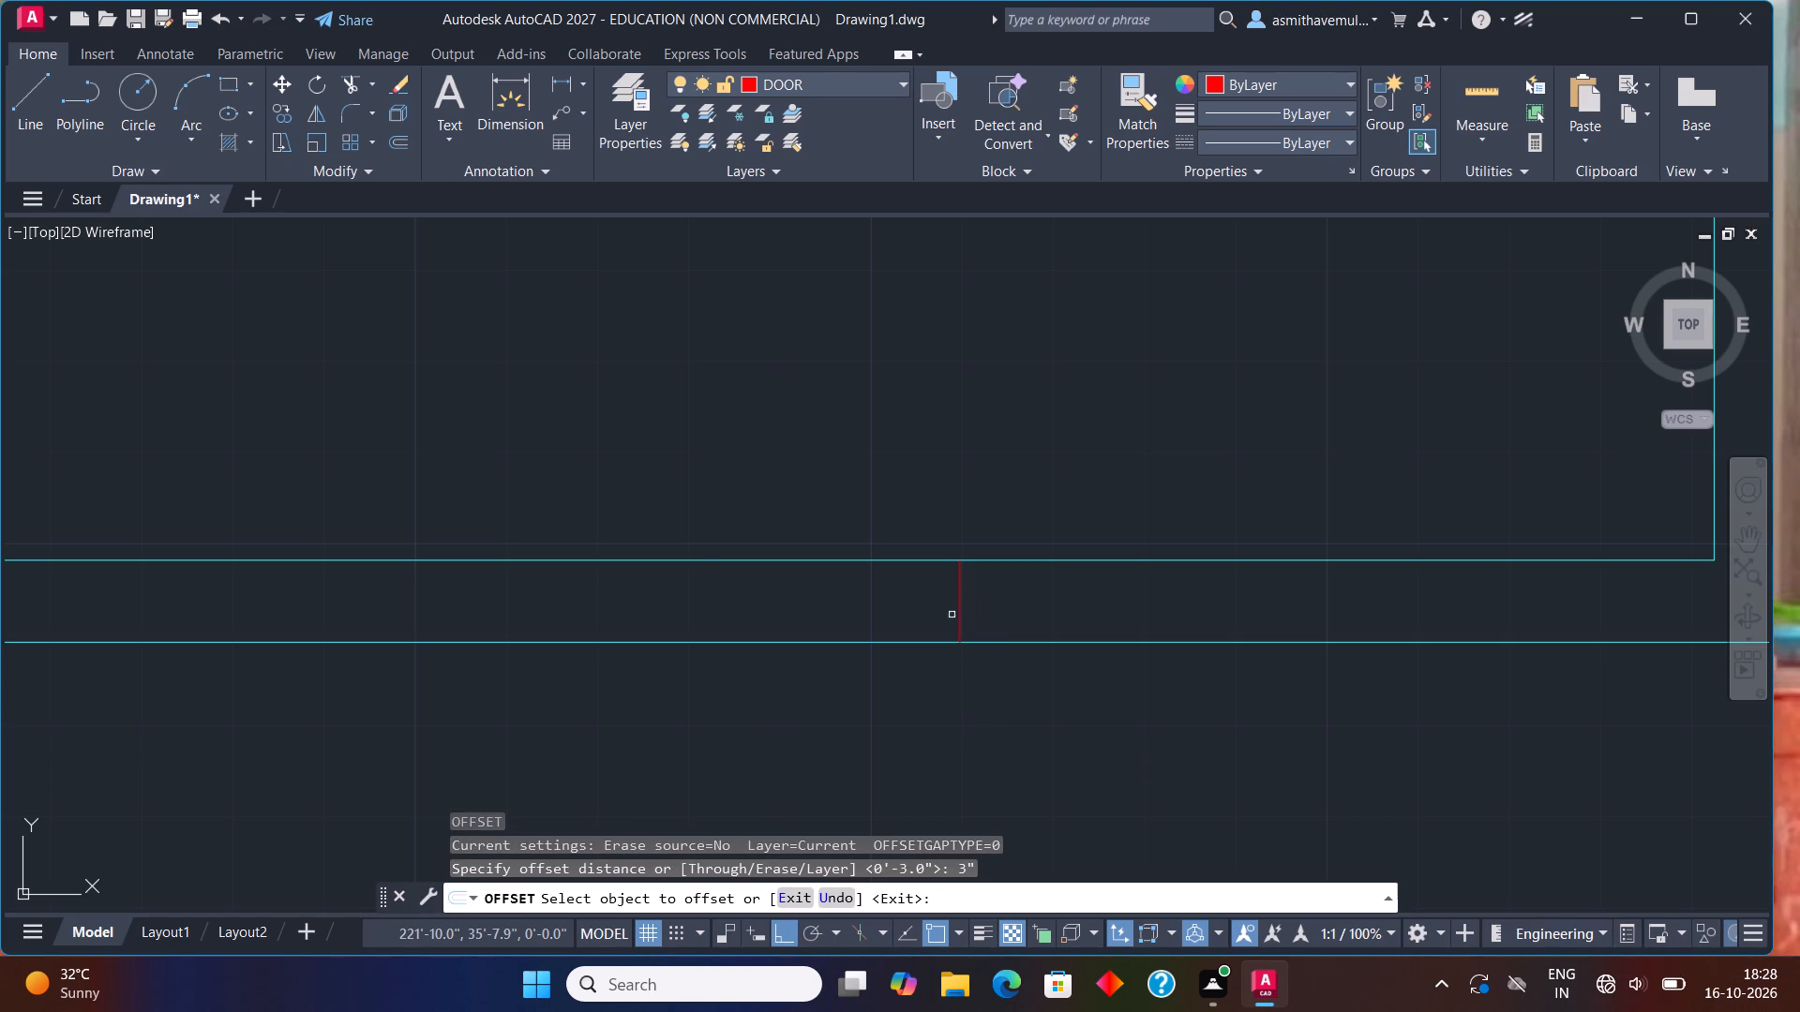
left_click(959, 597)
left_click(916, 604)
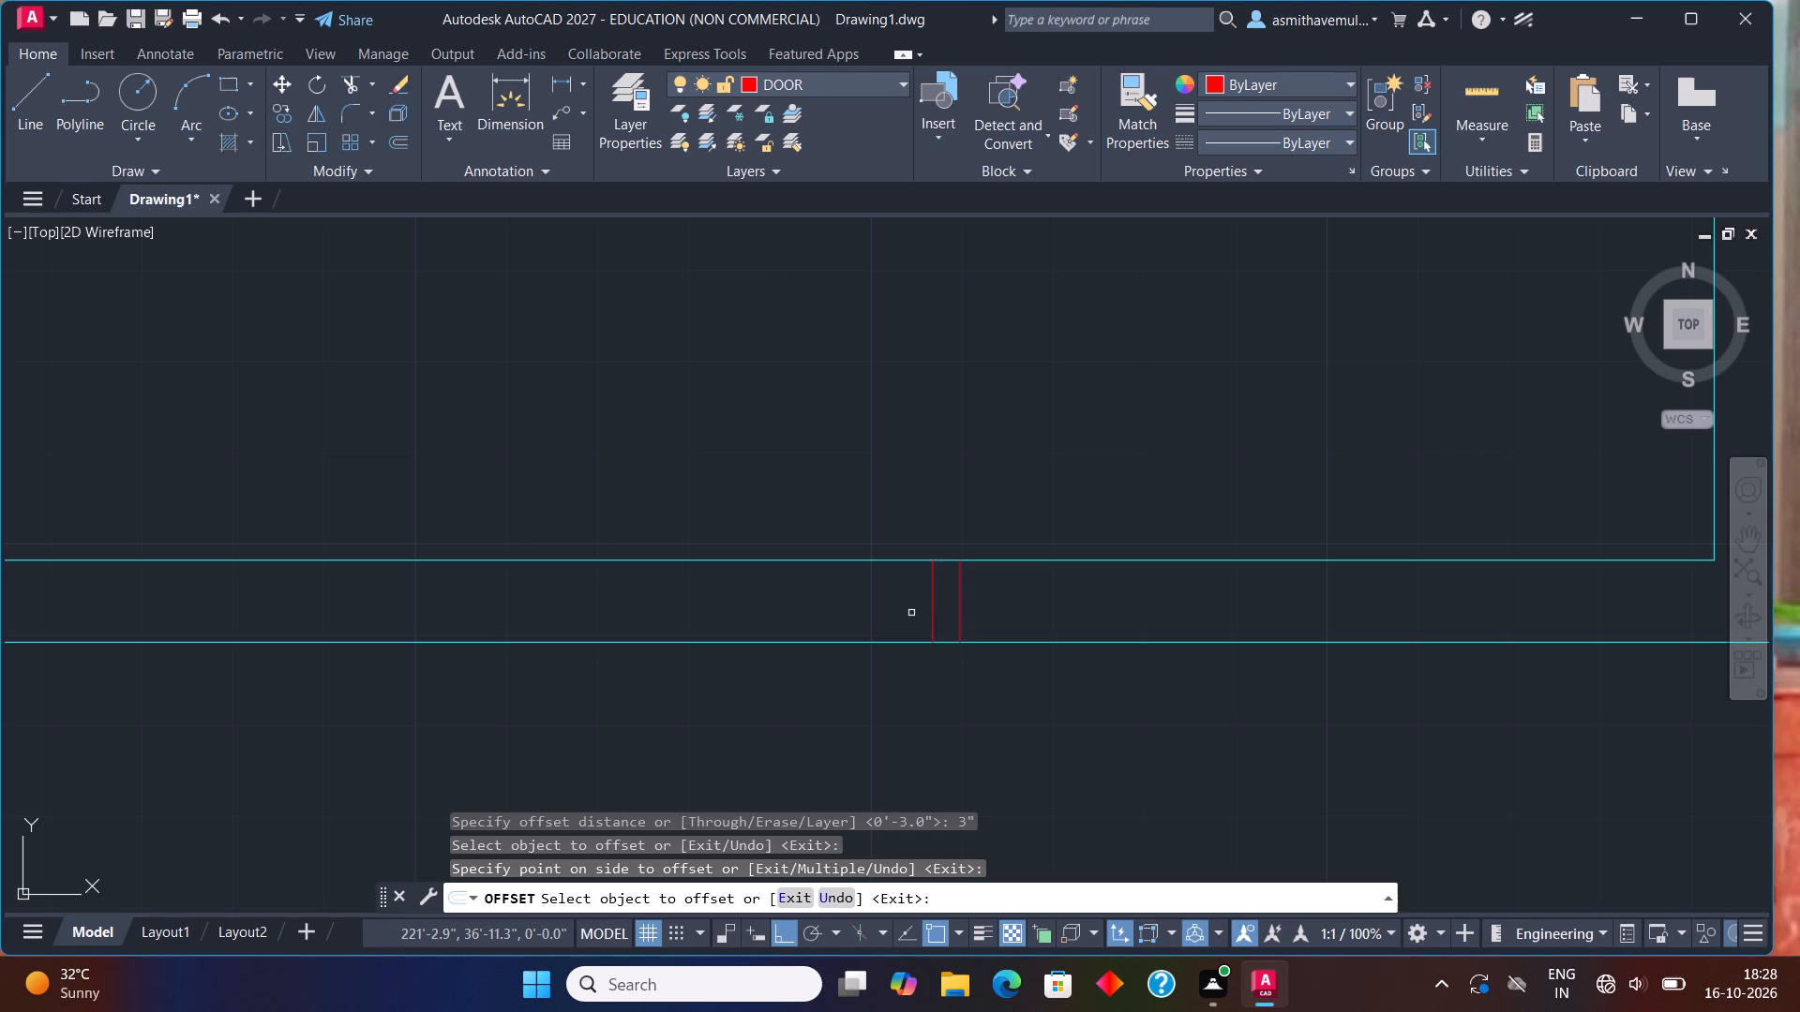
key("Escape")
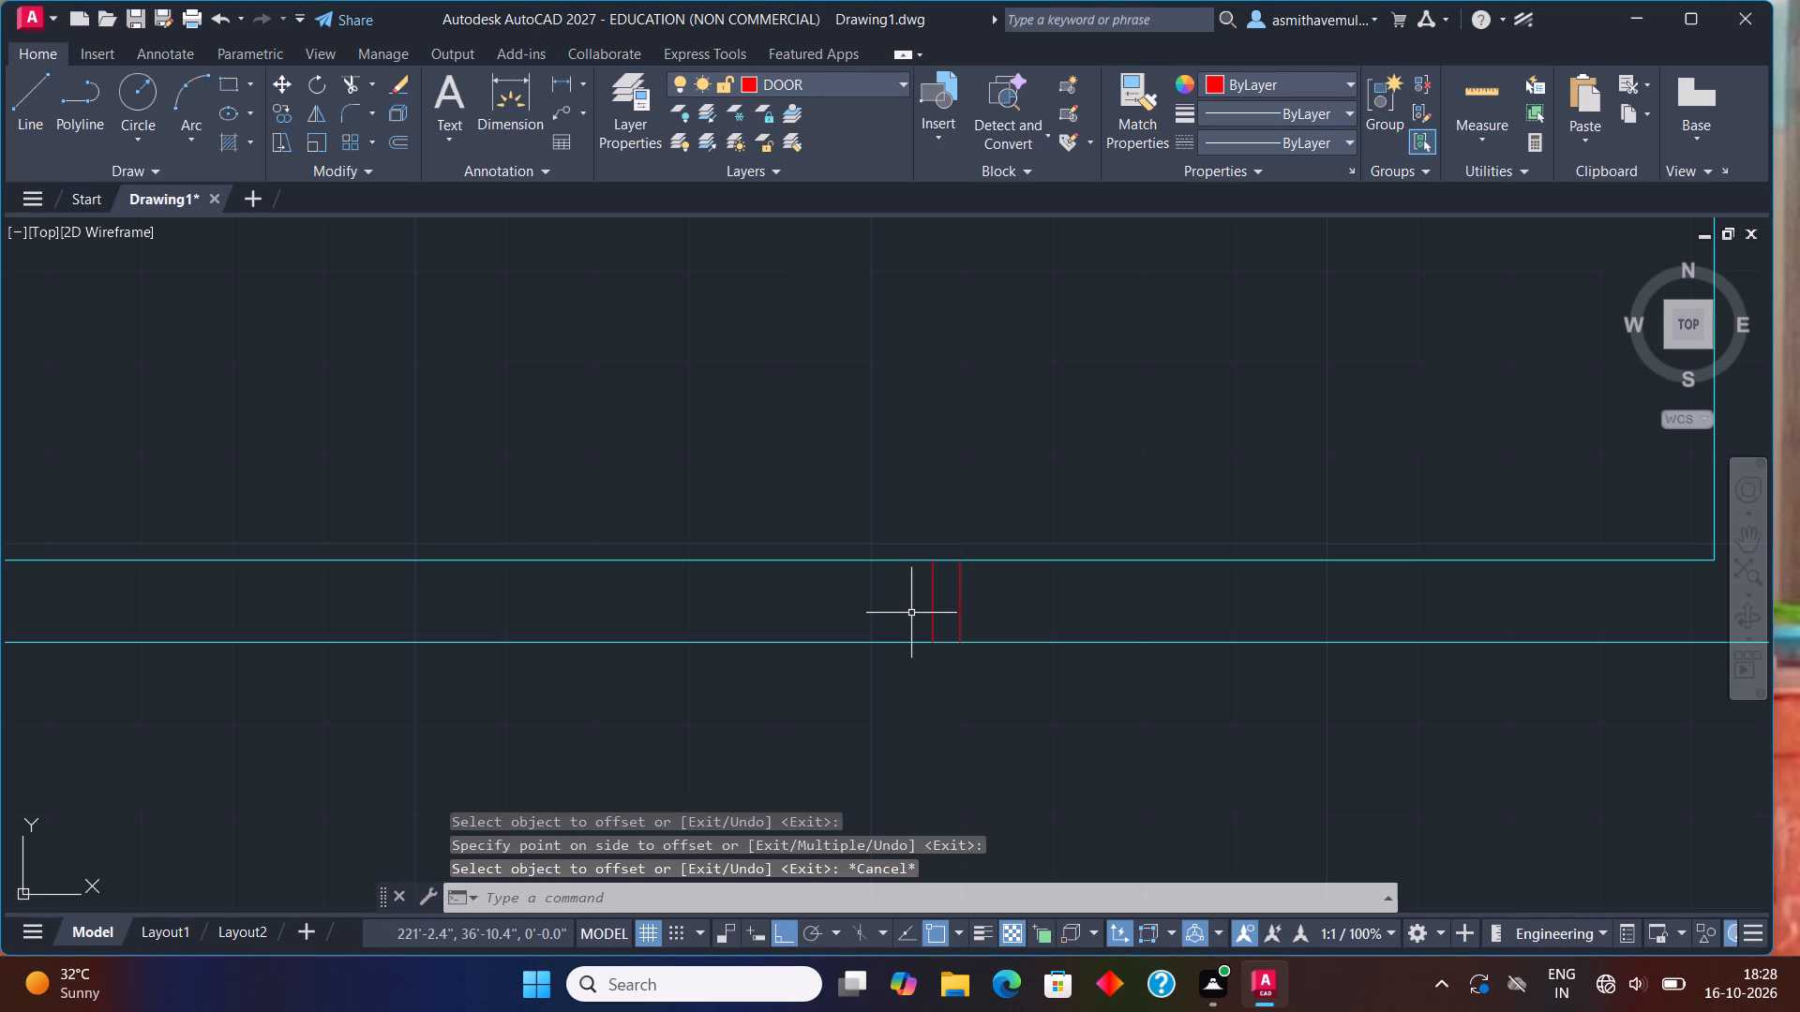
Offset the right jamb's left line 3' to the left to mark the far side of the door opening.
key("o")
key("Return")
key("3")
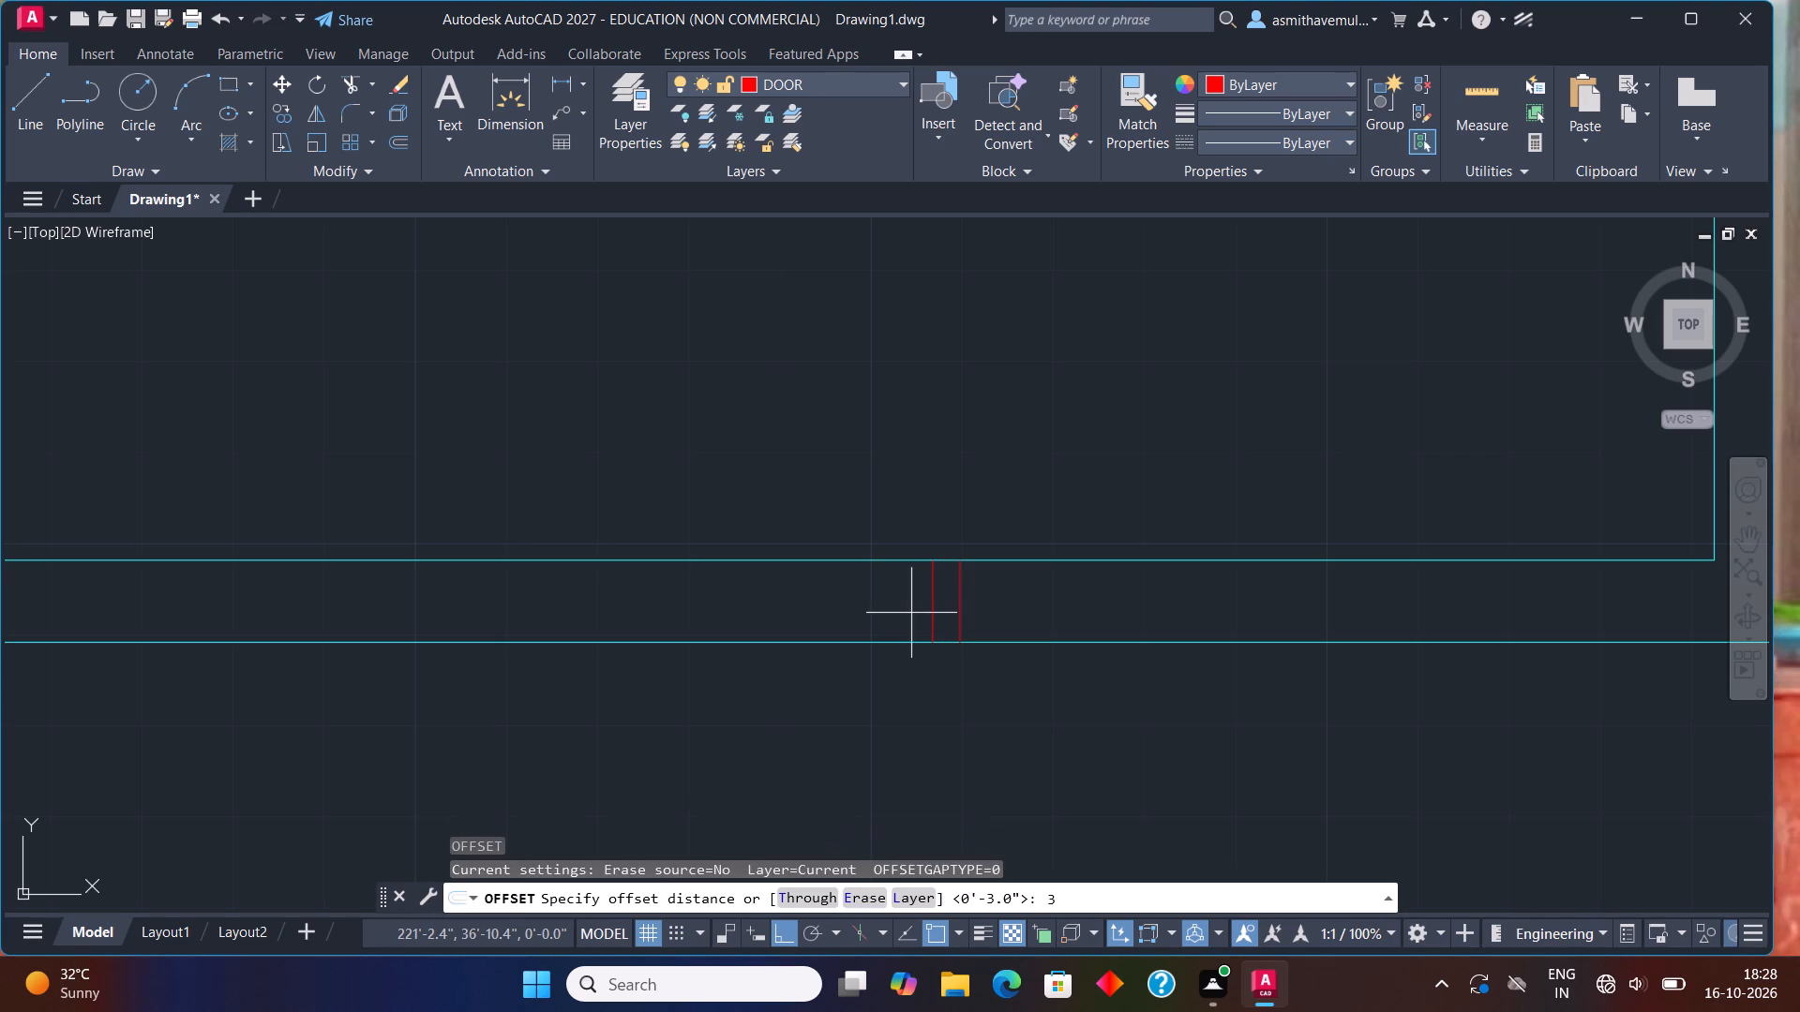
key("apostrophe")
key("Return")
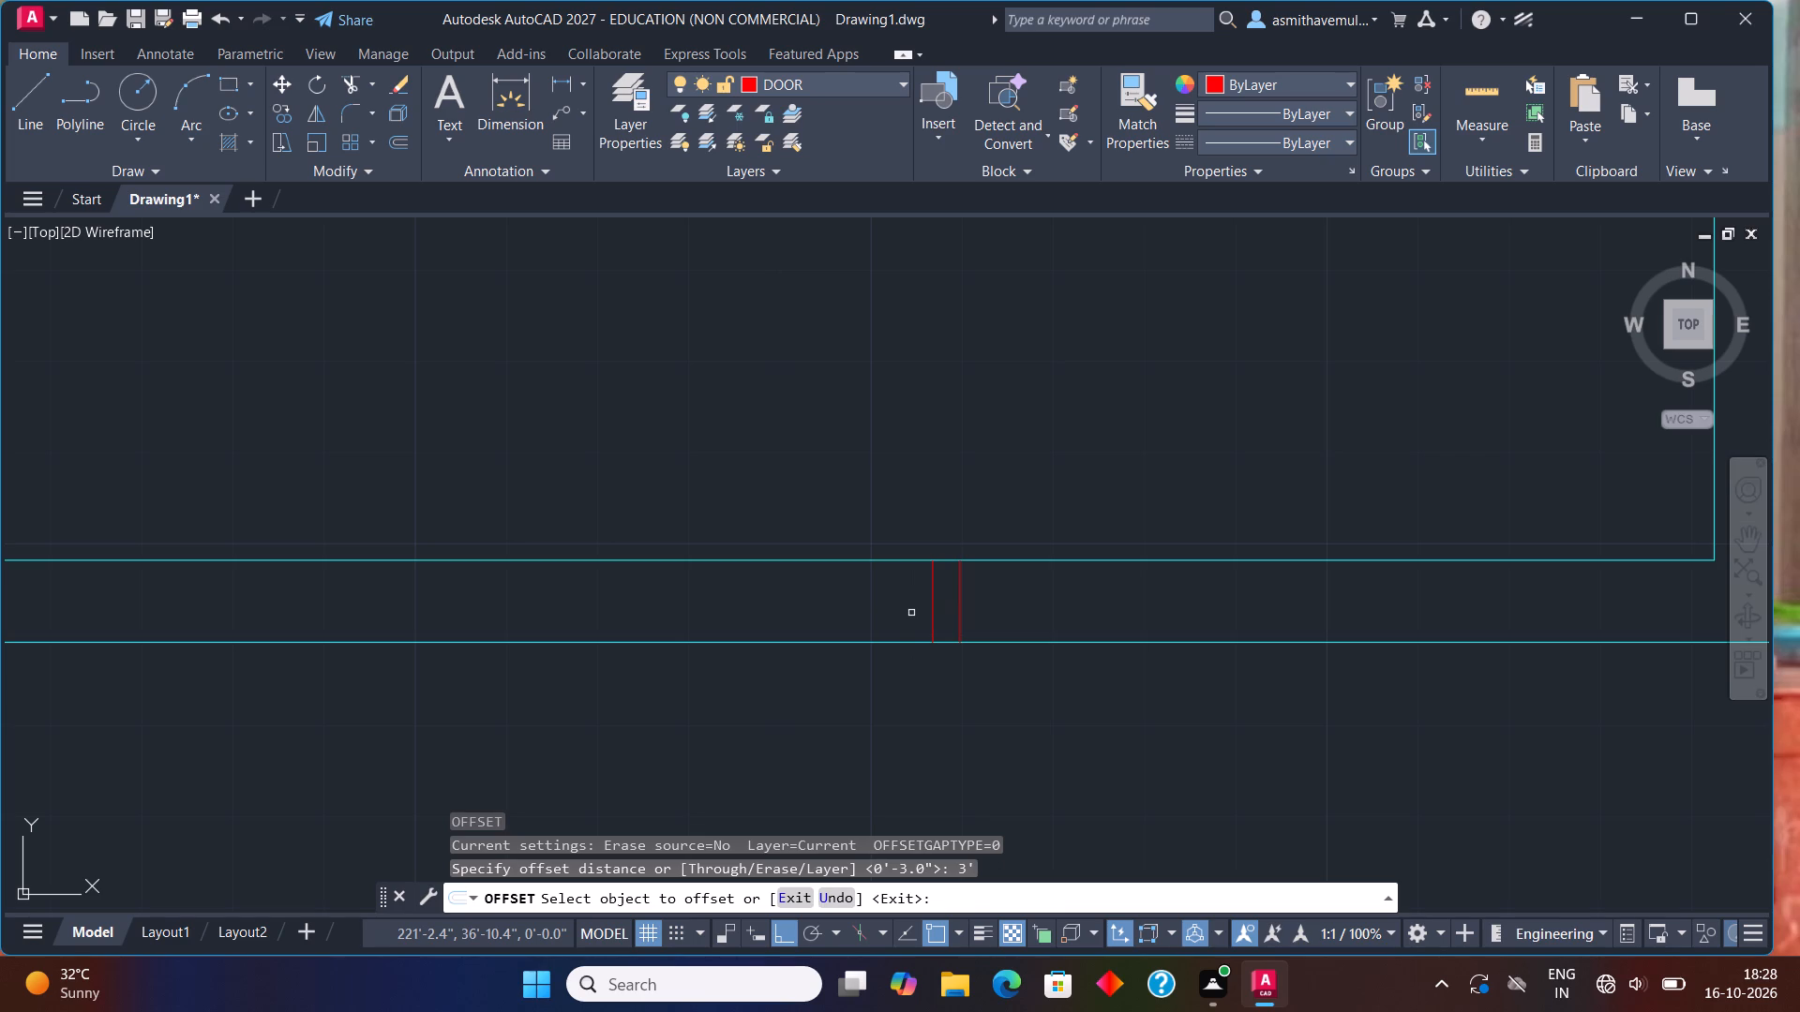
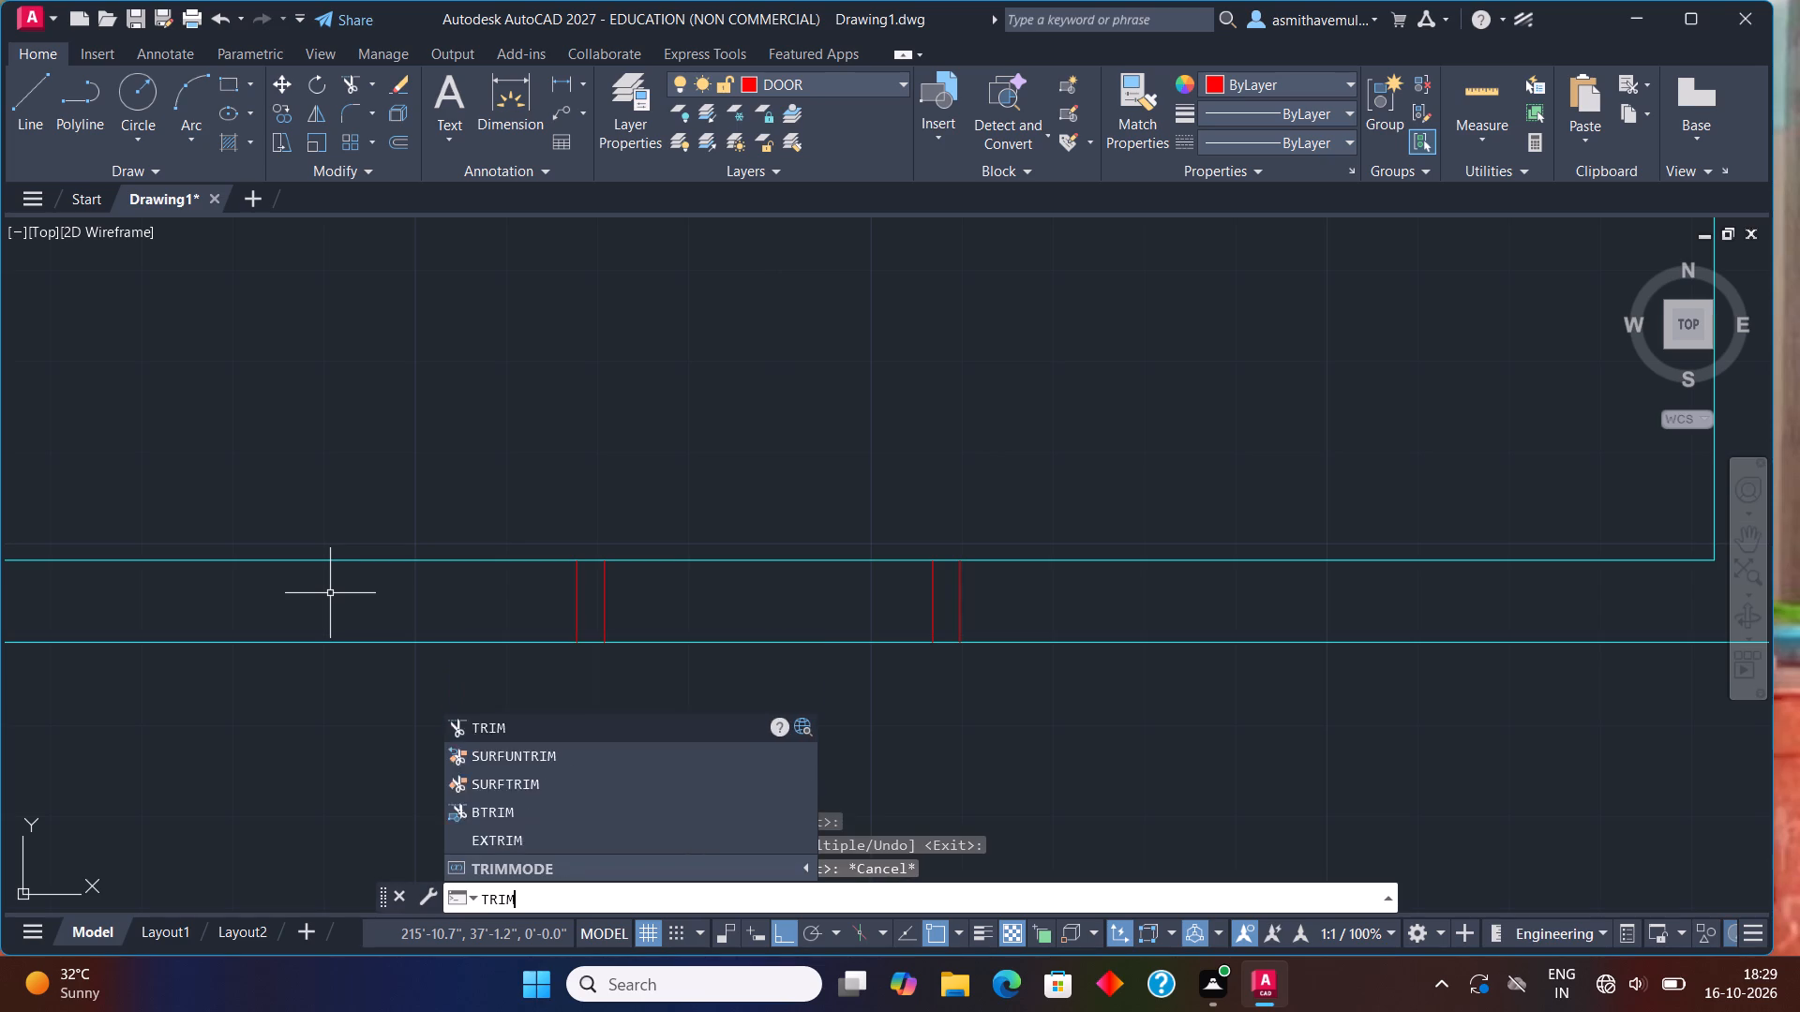
Trim both bottom outer wall lines between the two entrance door jambs to open the doorway.
key("Return")
left_click_drag(682, 777, 712, 602)
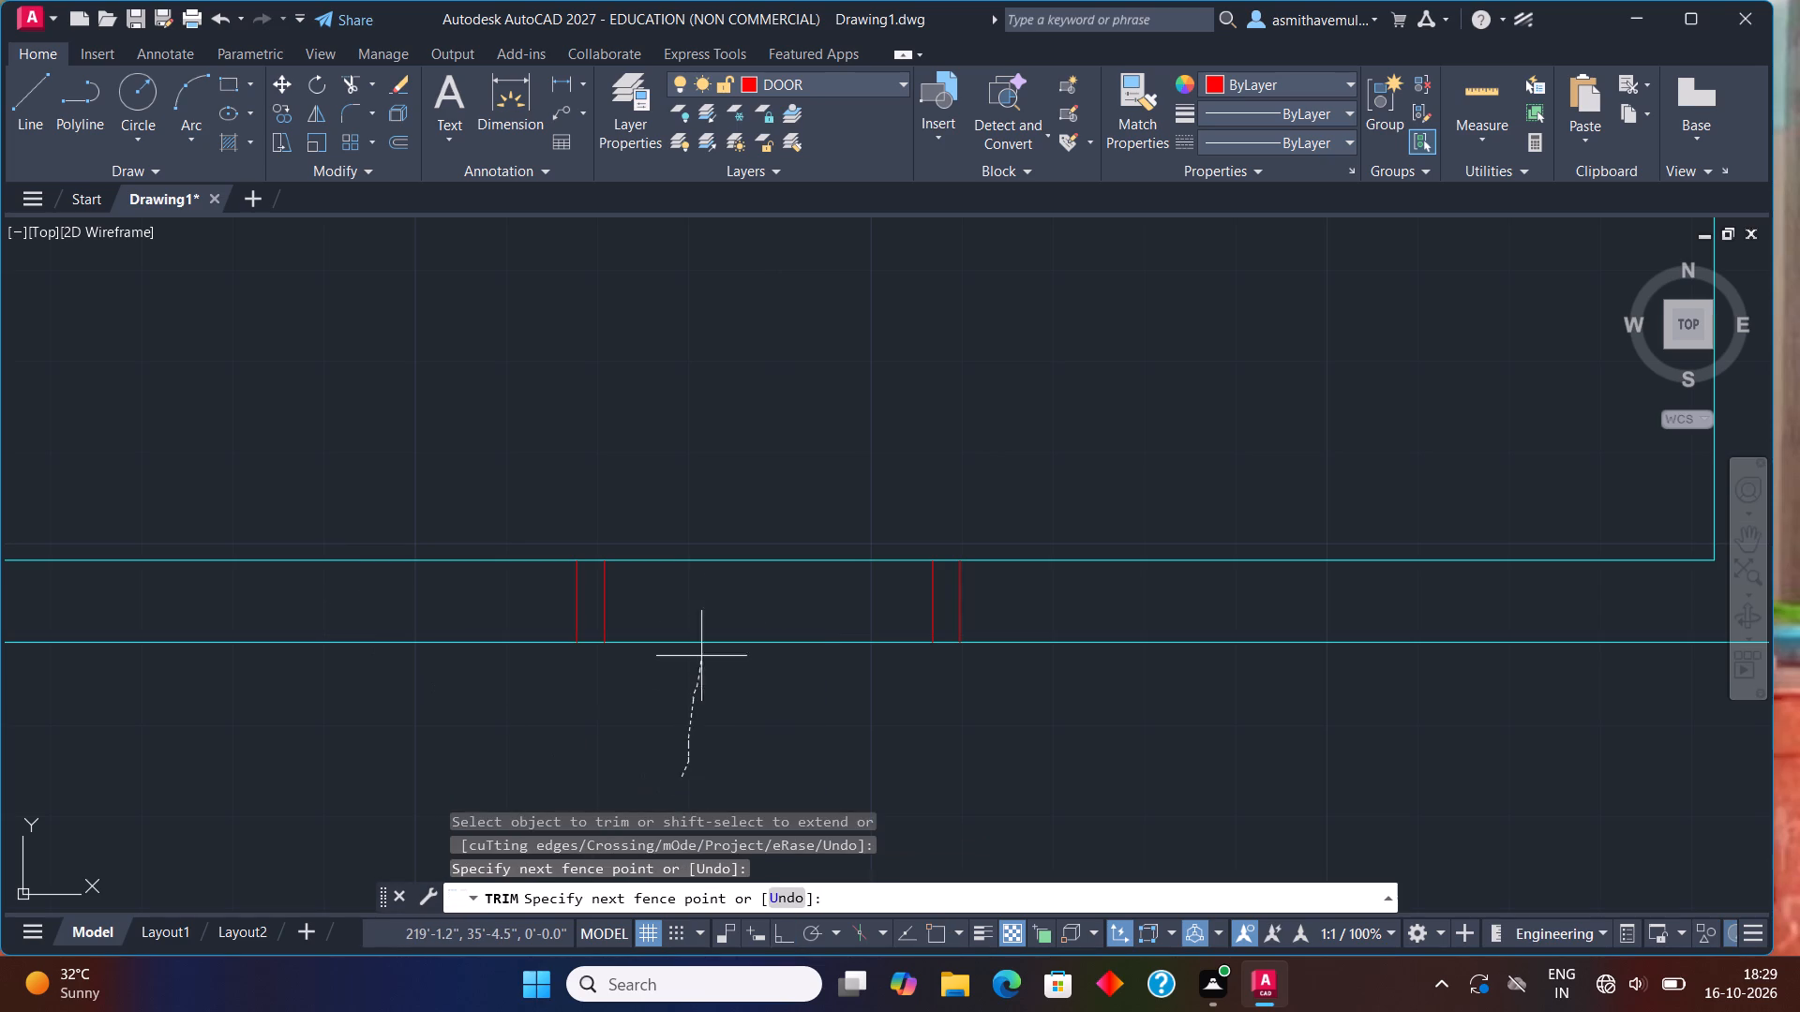
left_click_drag(712, 602, 740, 447)
scroll(740, 447, "down", 1)
middle_click_drag(740, 447, 746, 557)
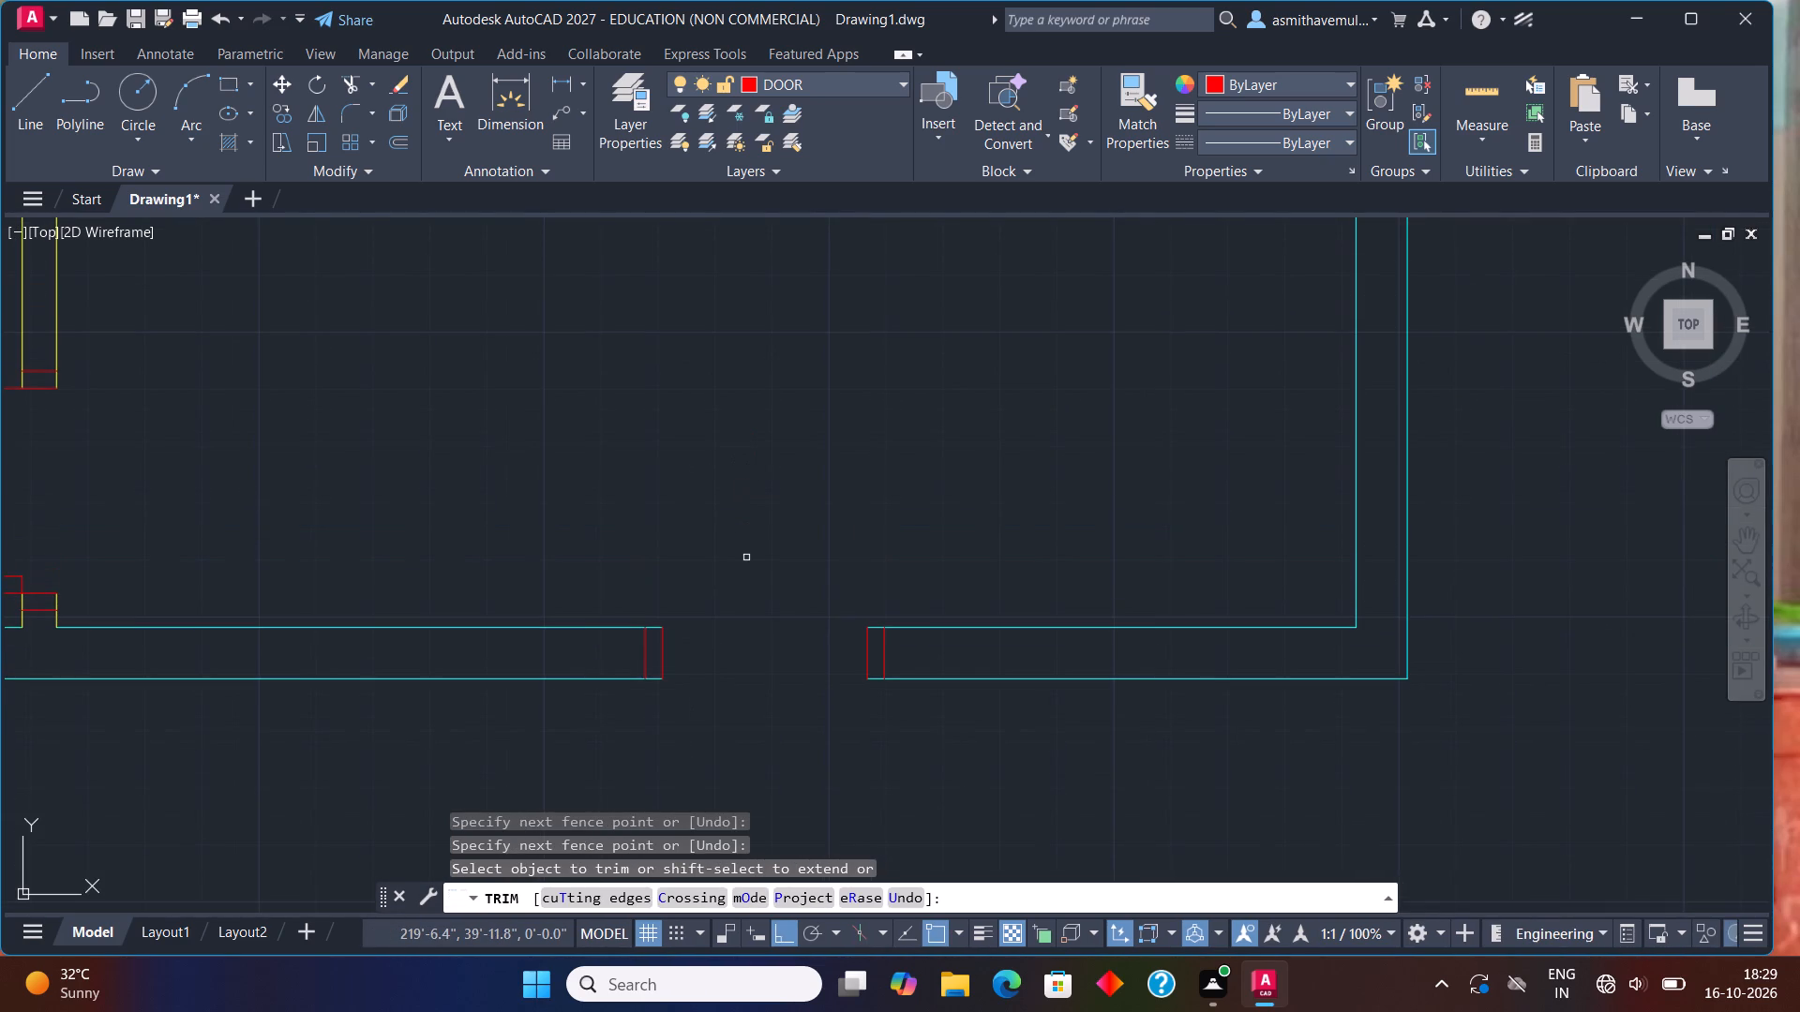
key("Escape")
Draw the entrance door leaf as a 3" by 3' rectangle rising into the room from the left jamb's upper-right corner.
type("REC")
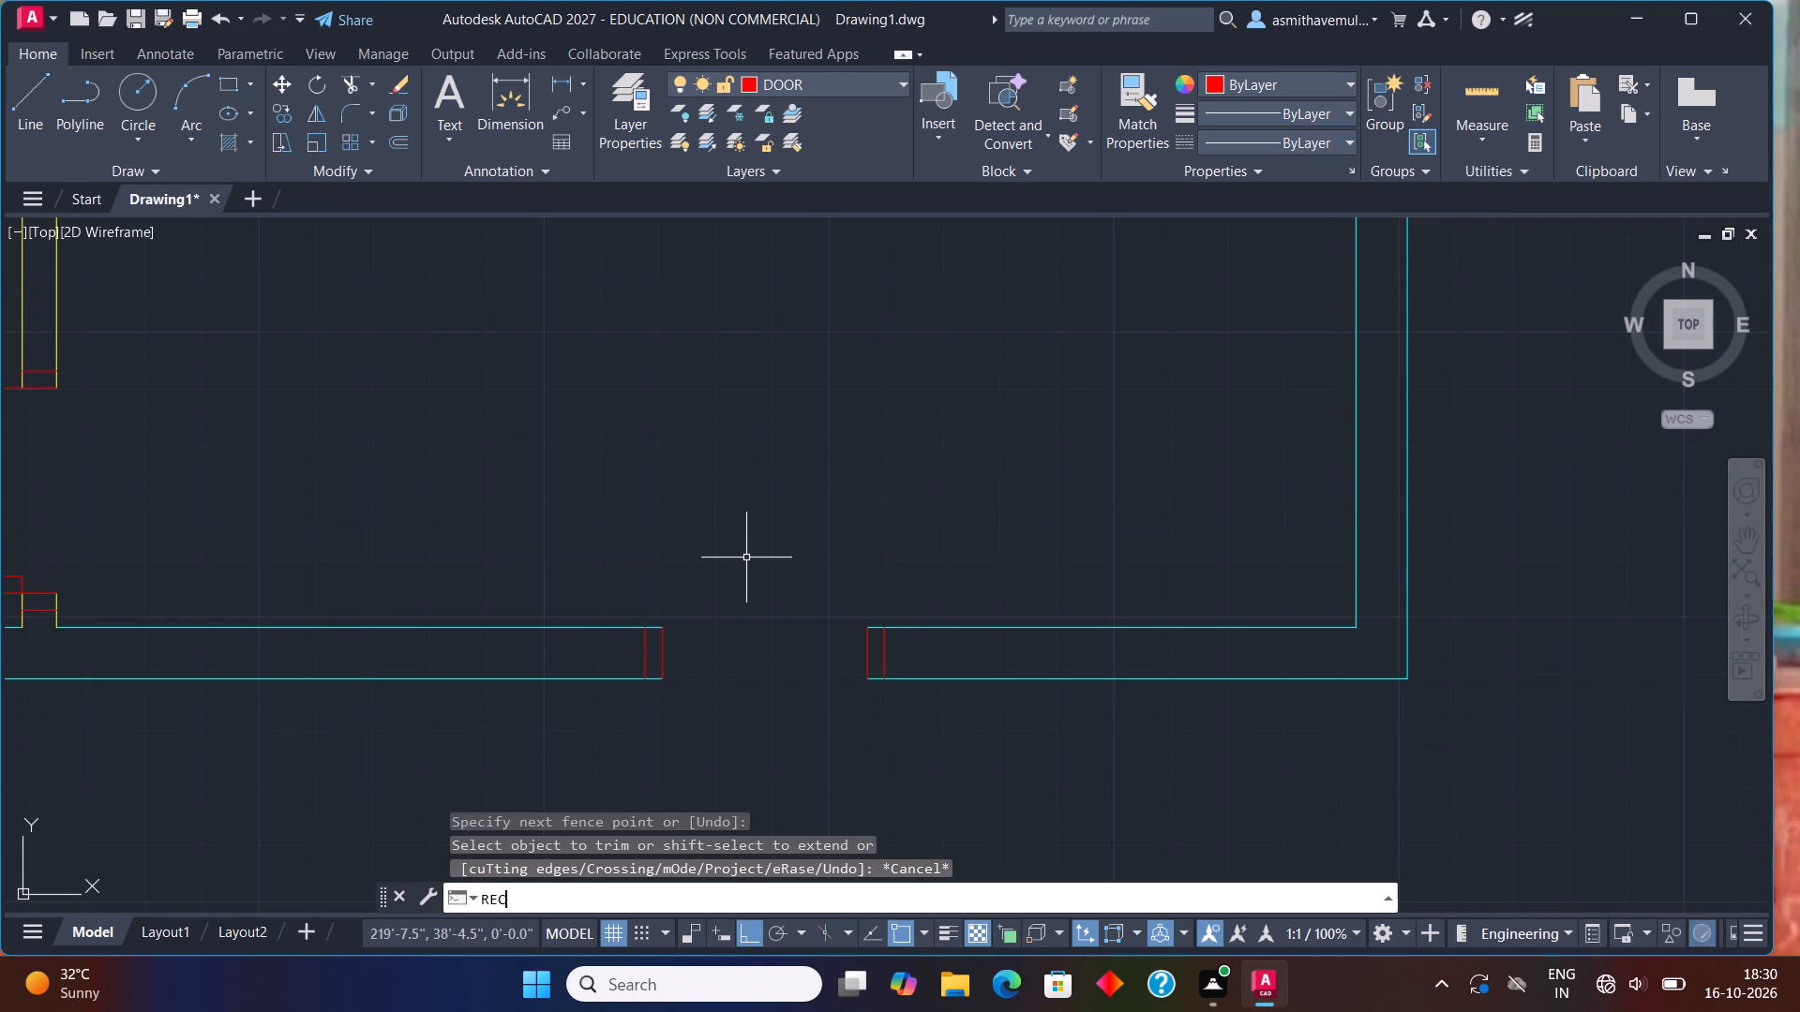
key("Return")
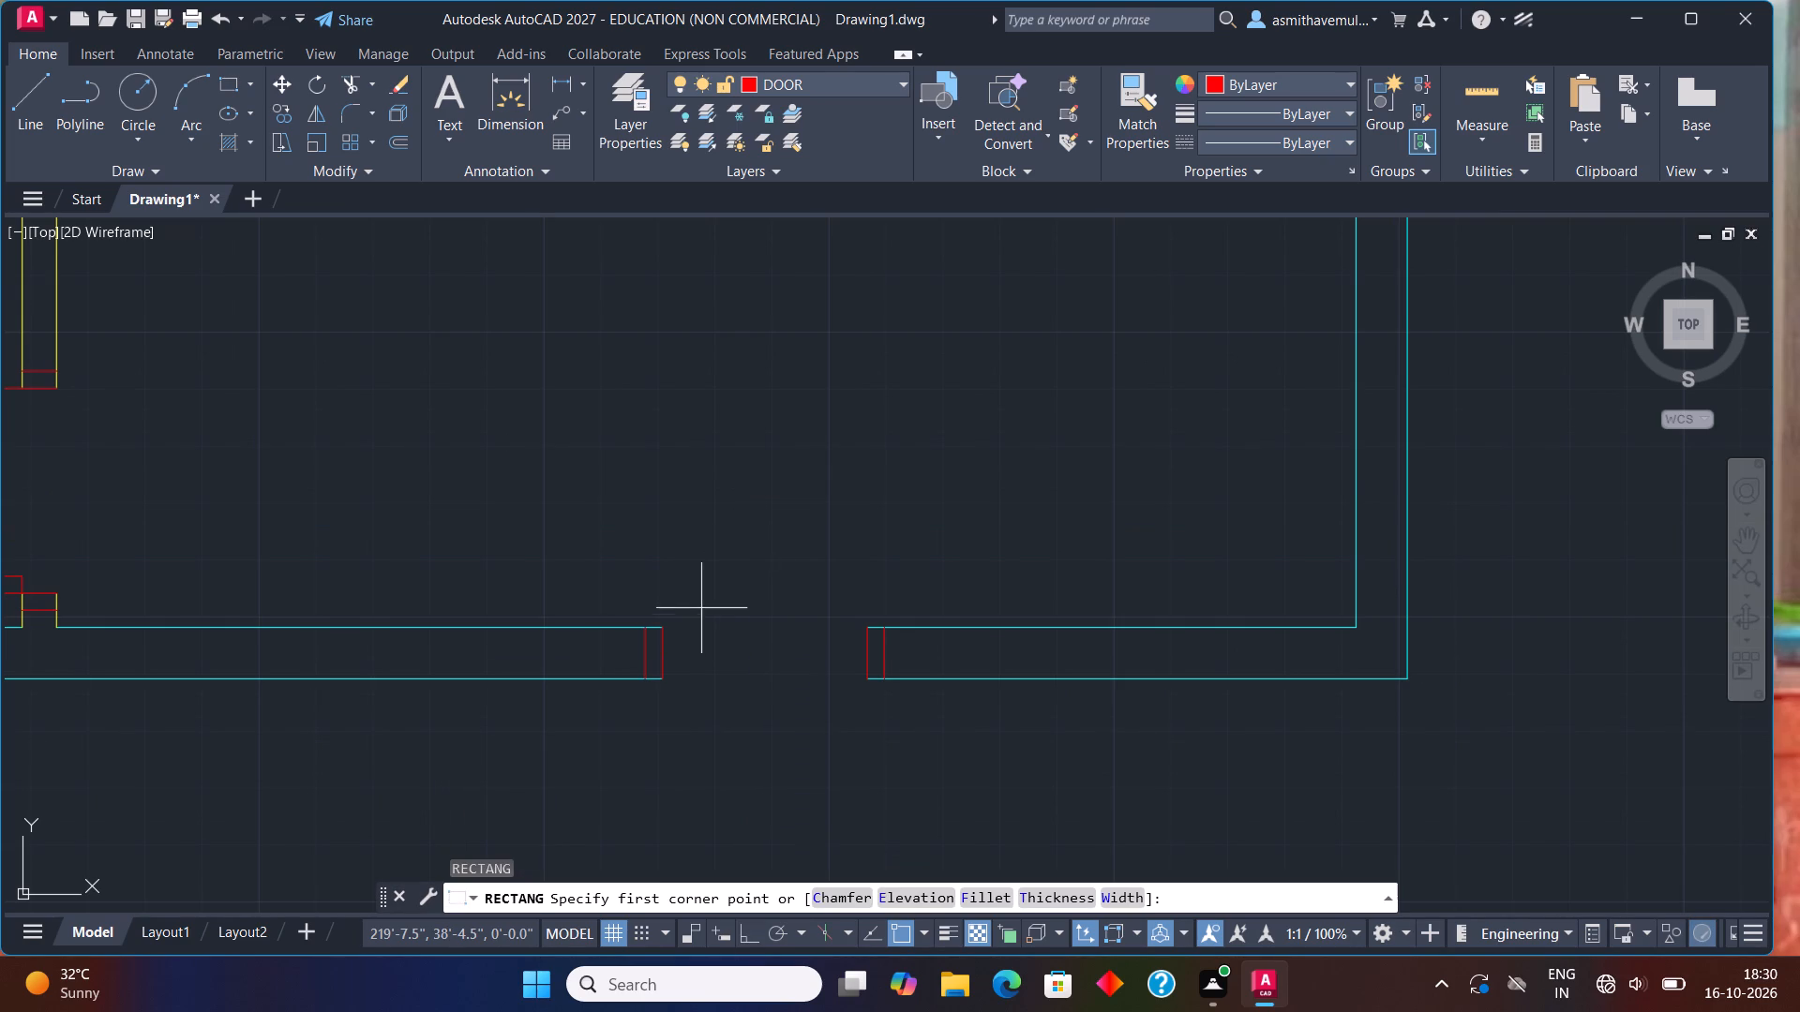
left_click(661, 630)
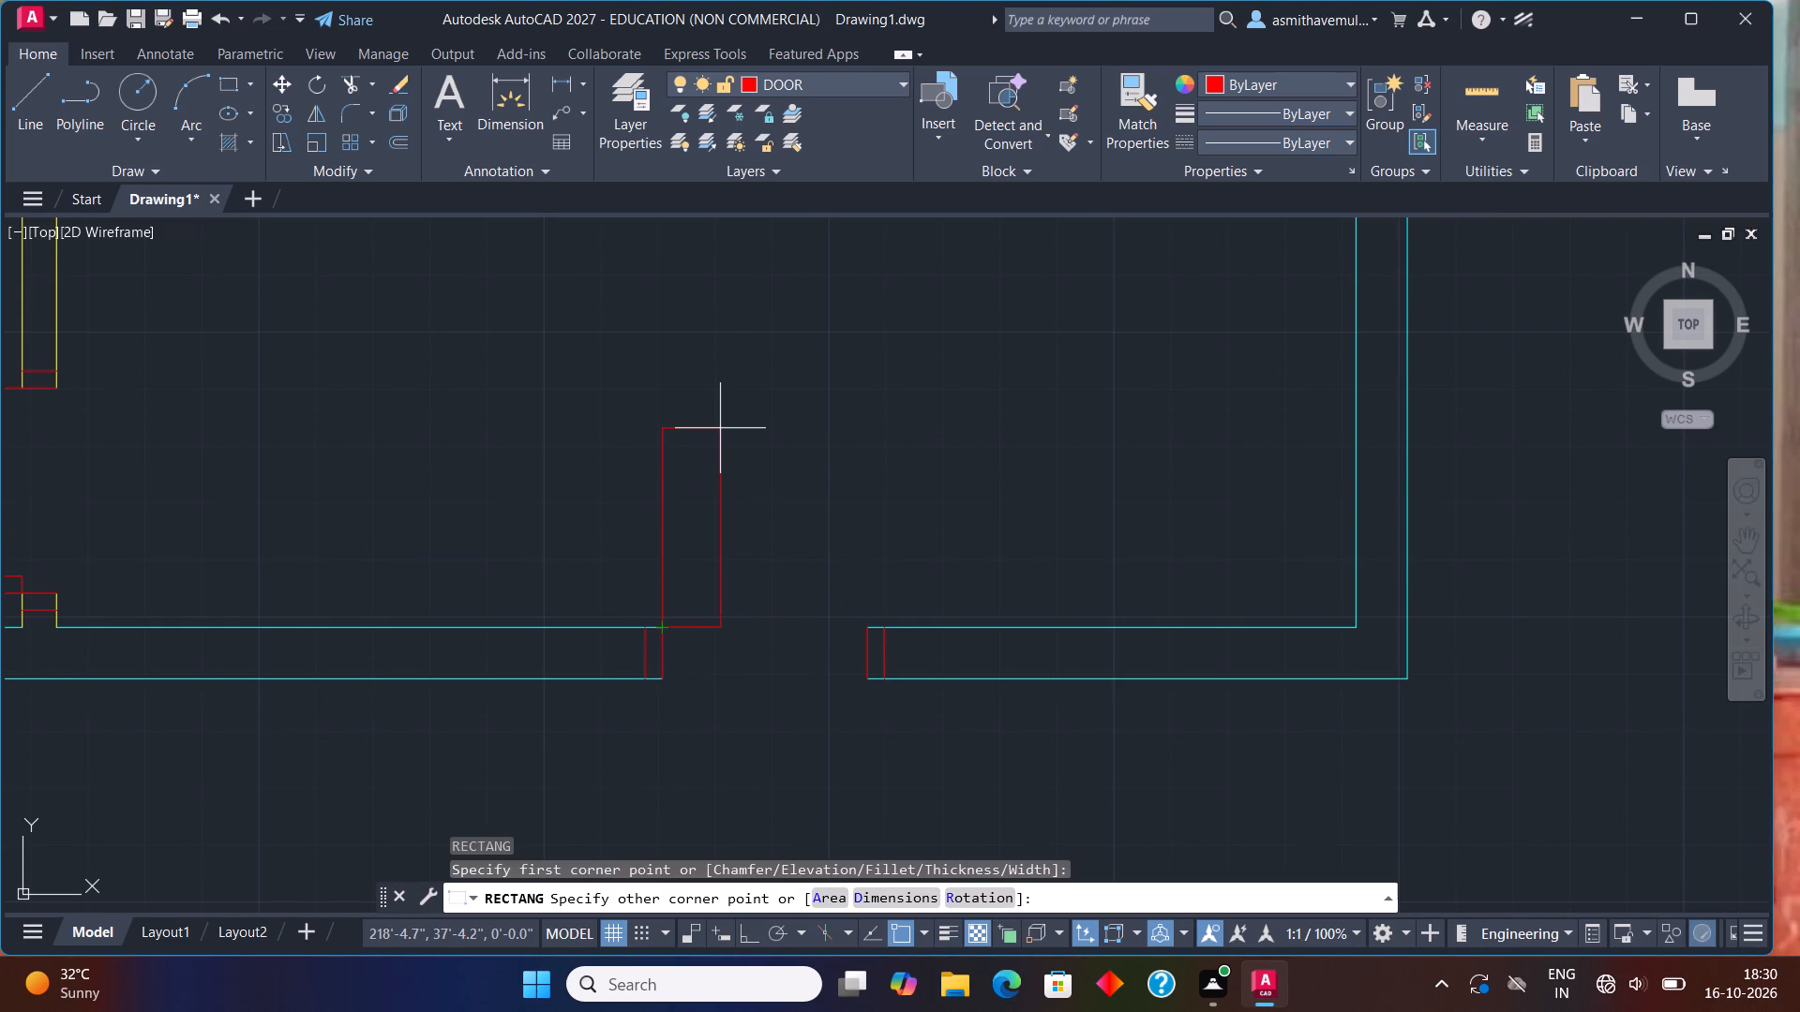
key("d")
key("Return")
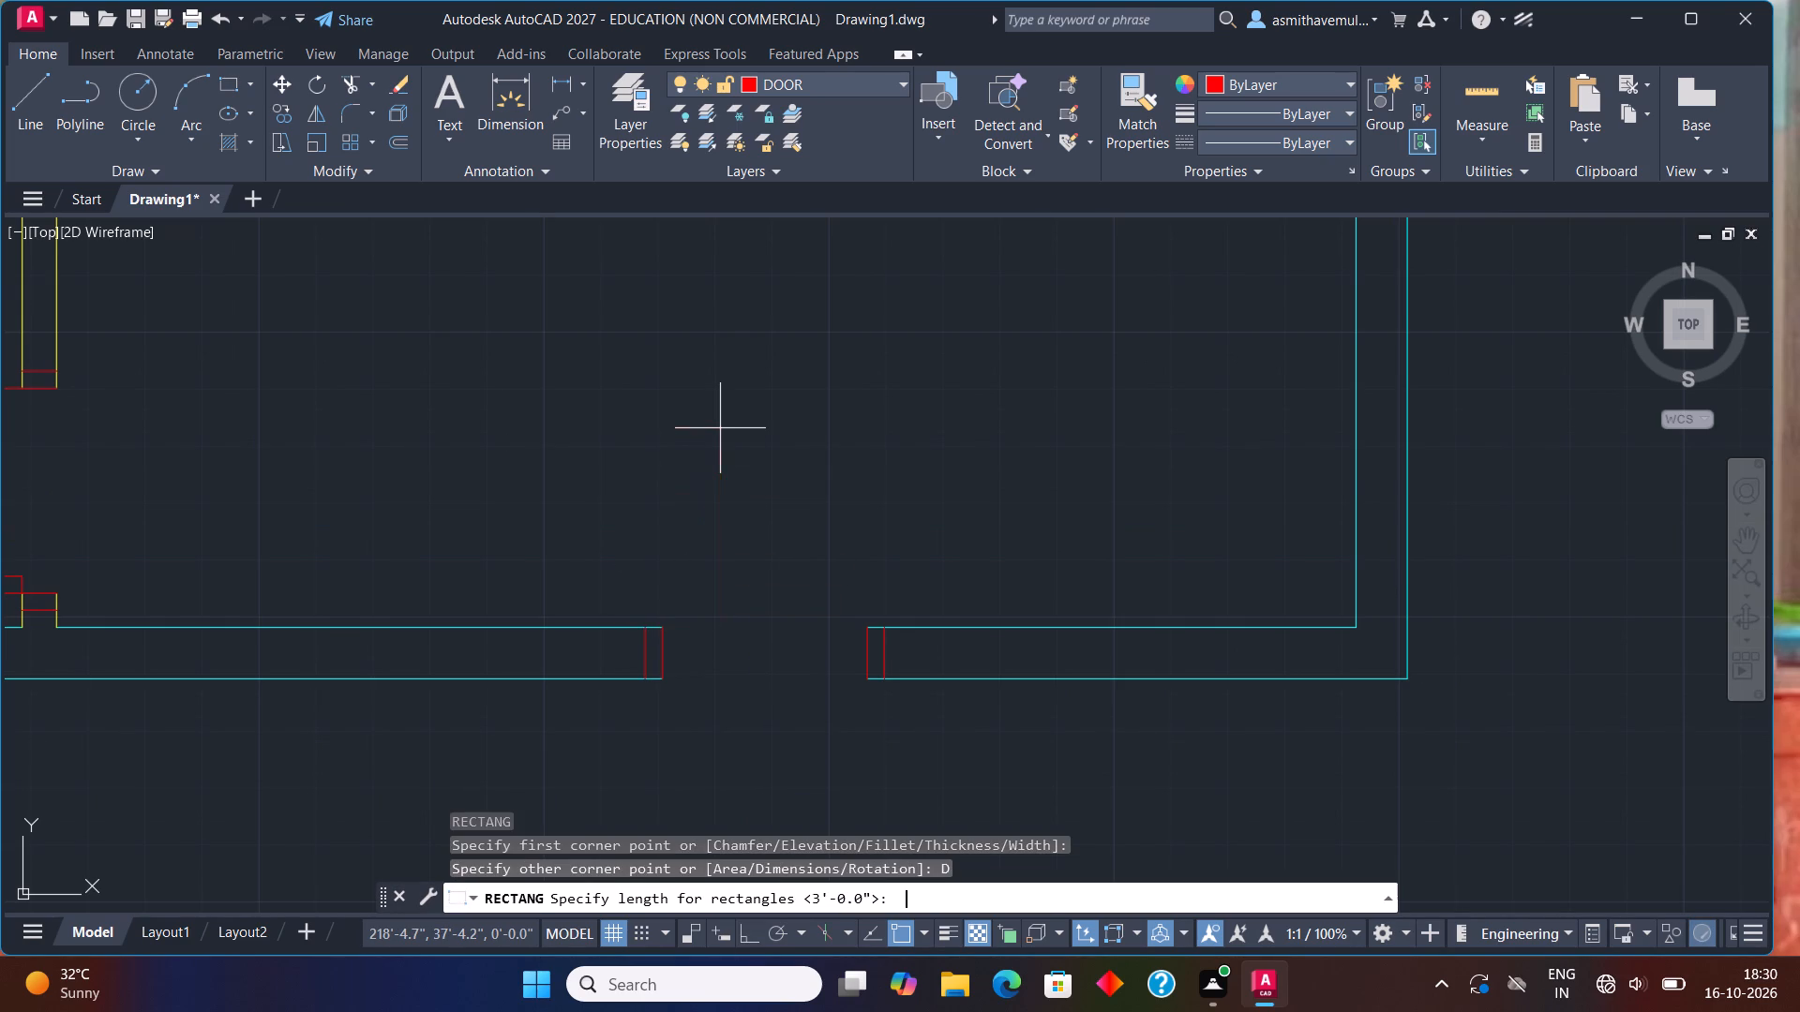
key("3")
key("shift+quotedbl")
key("Return")
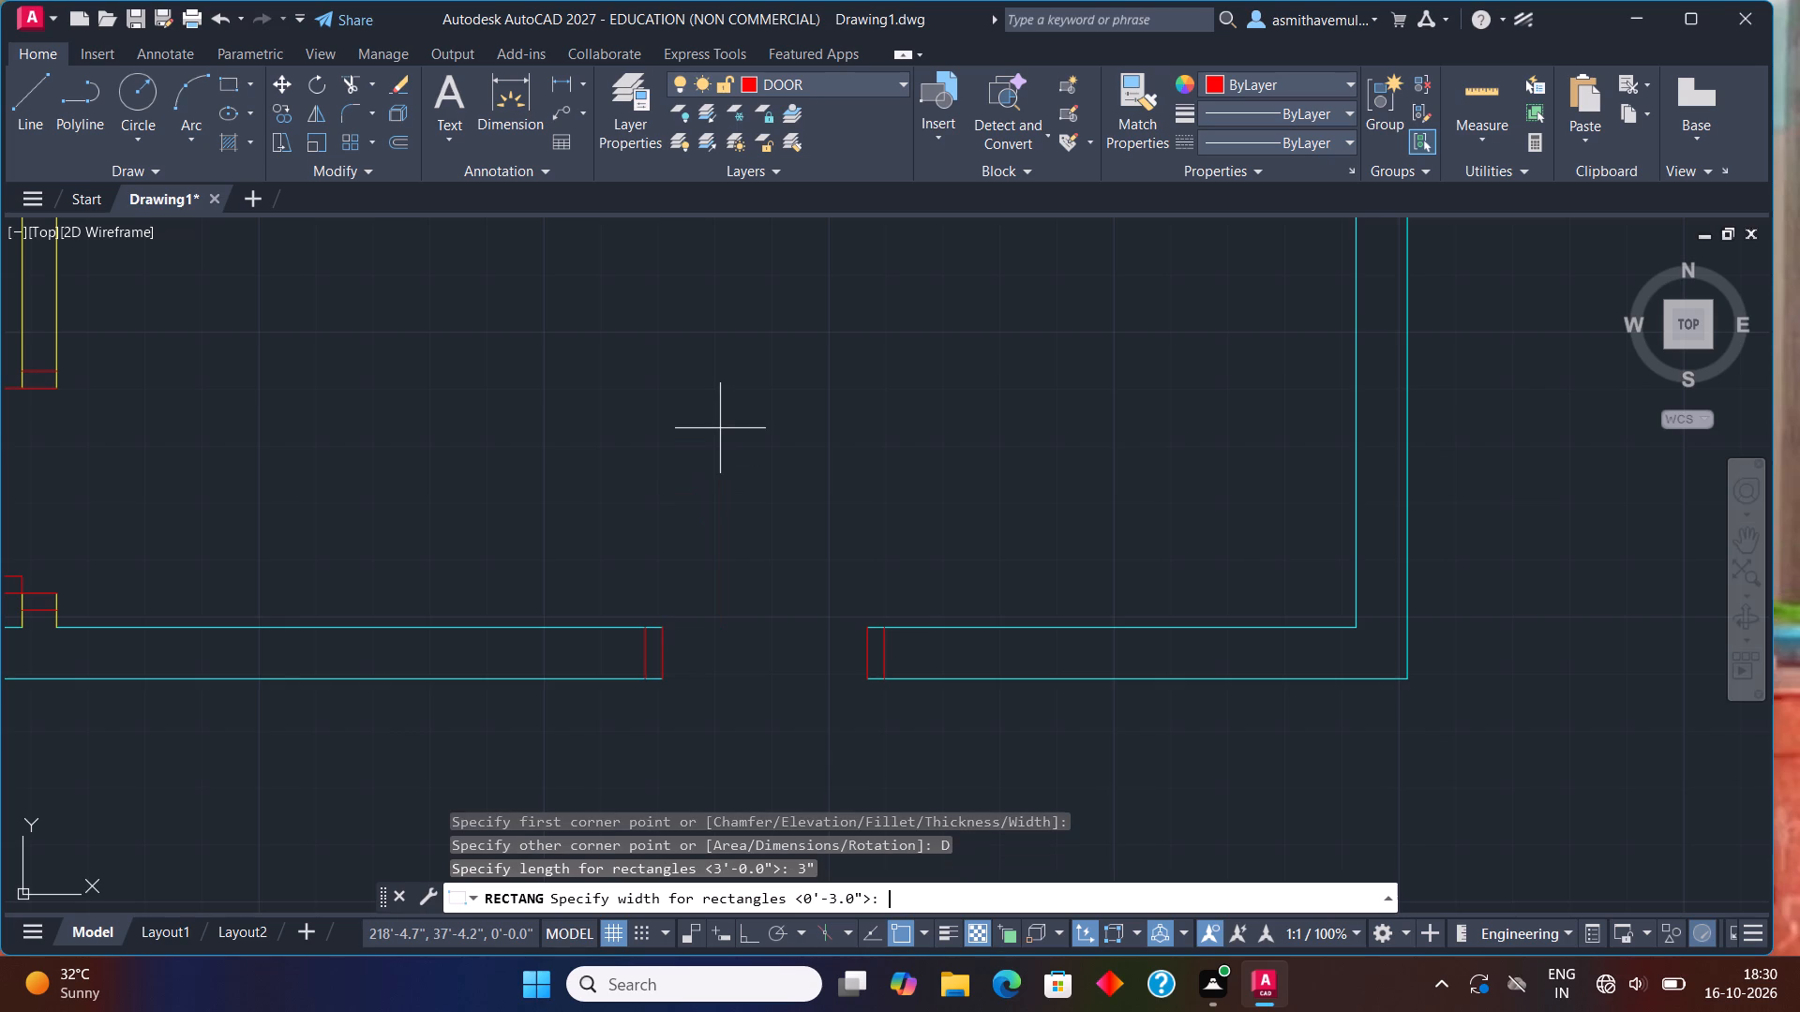
type("3'")
key("Return")
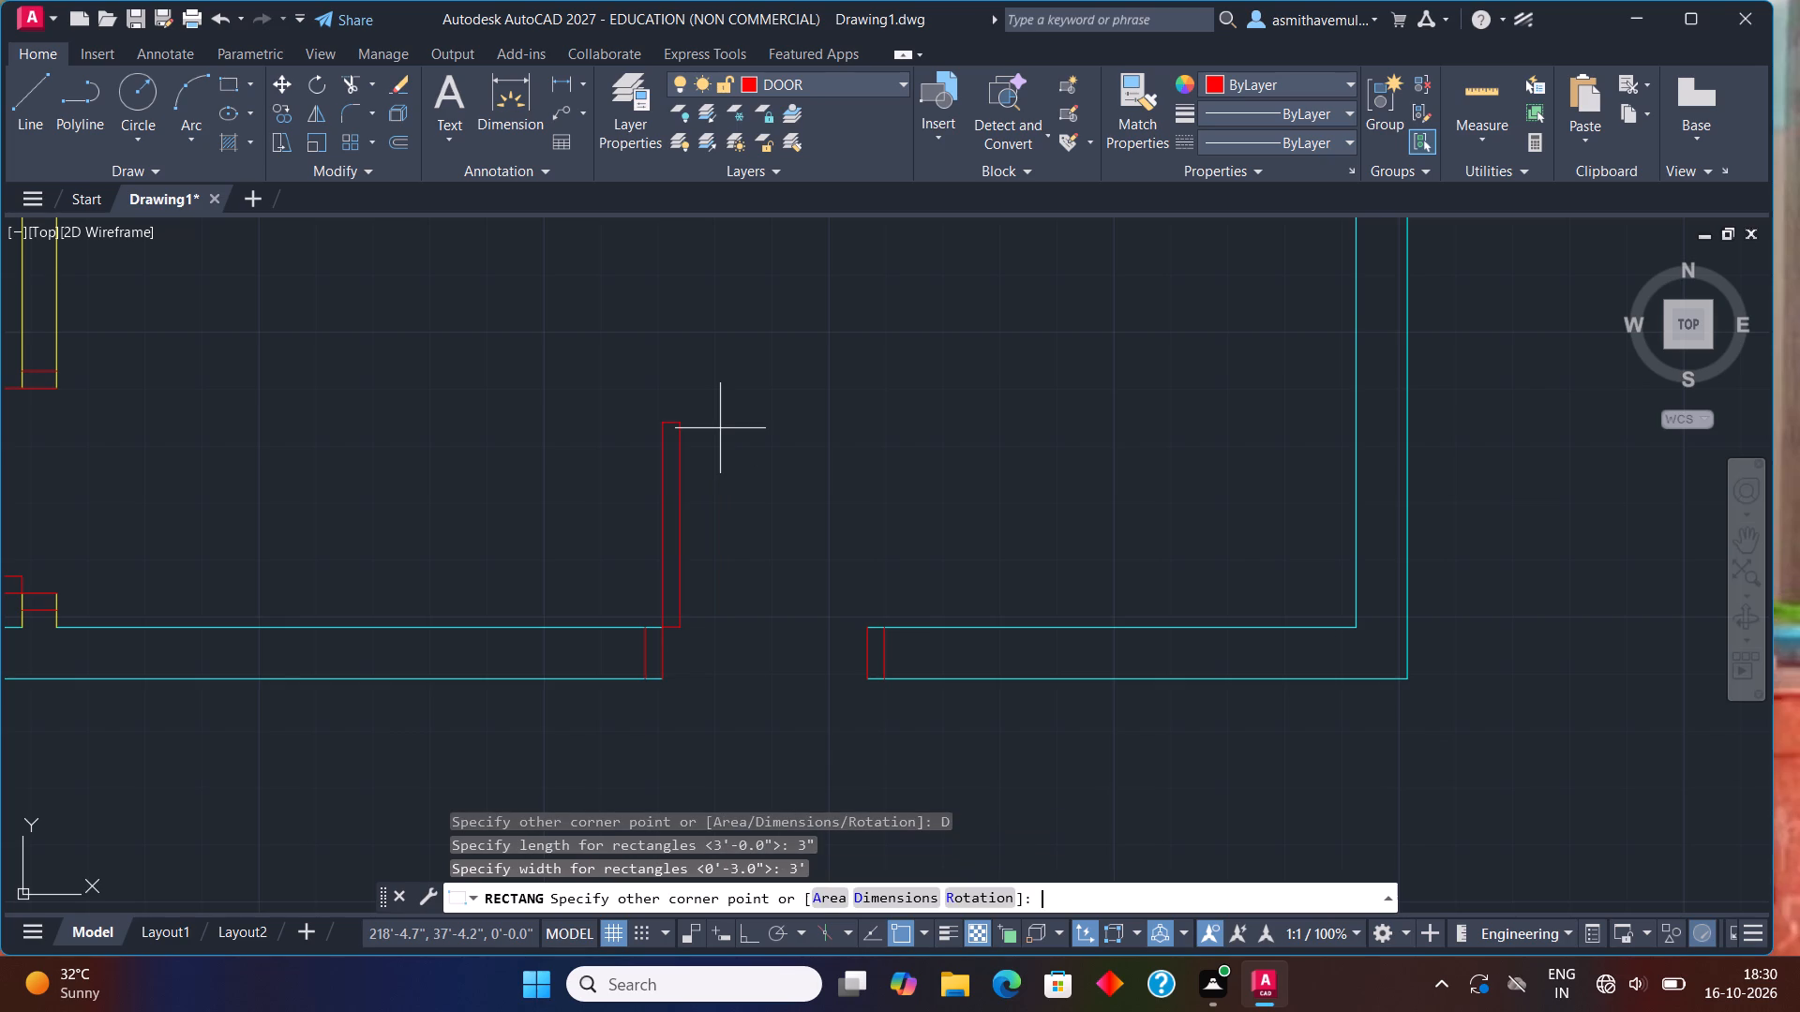
left_click(720, 428)
left_click(780, 418)
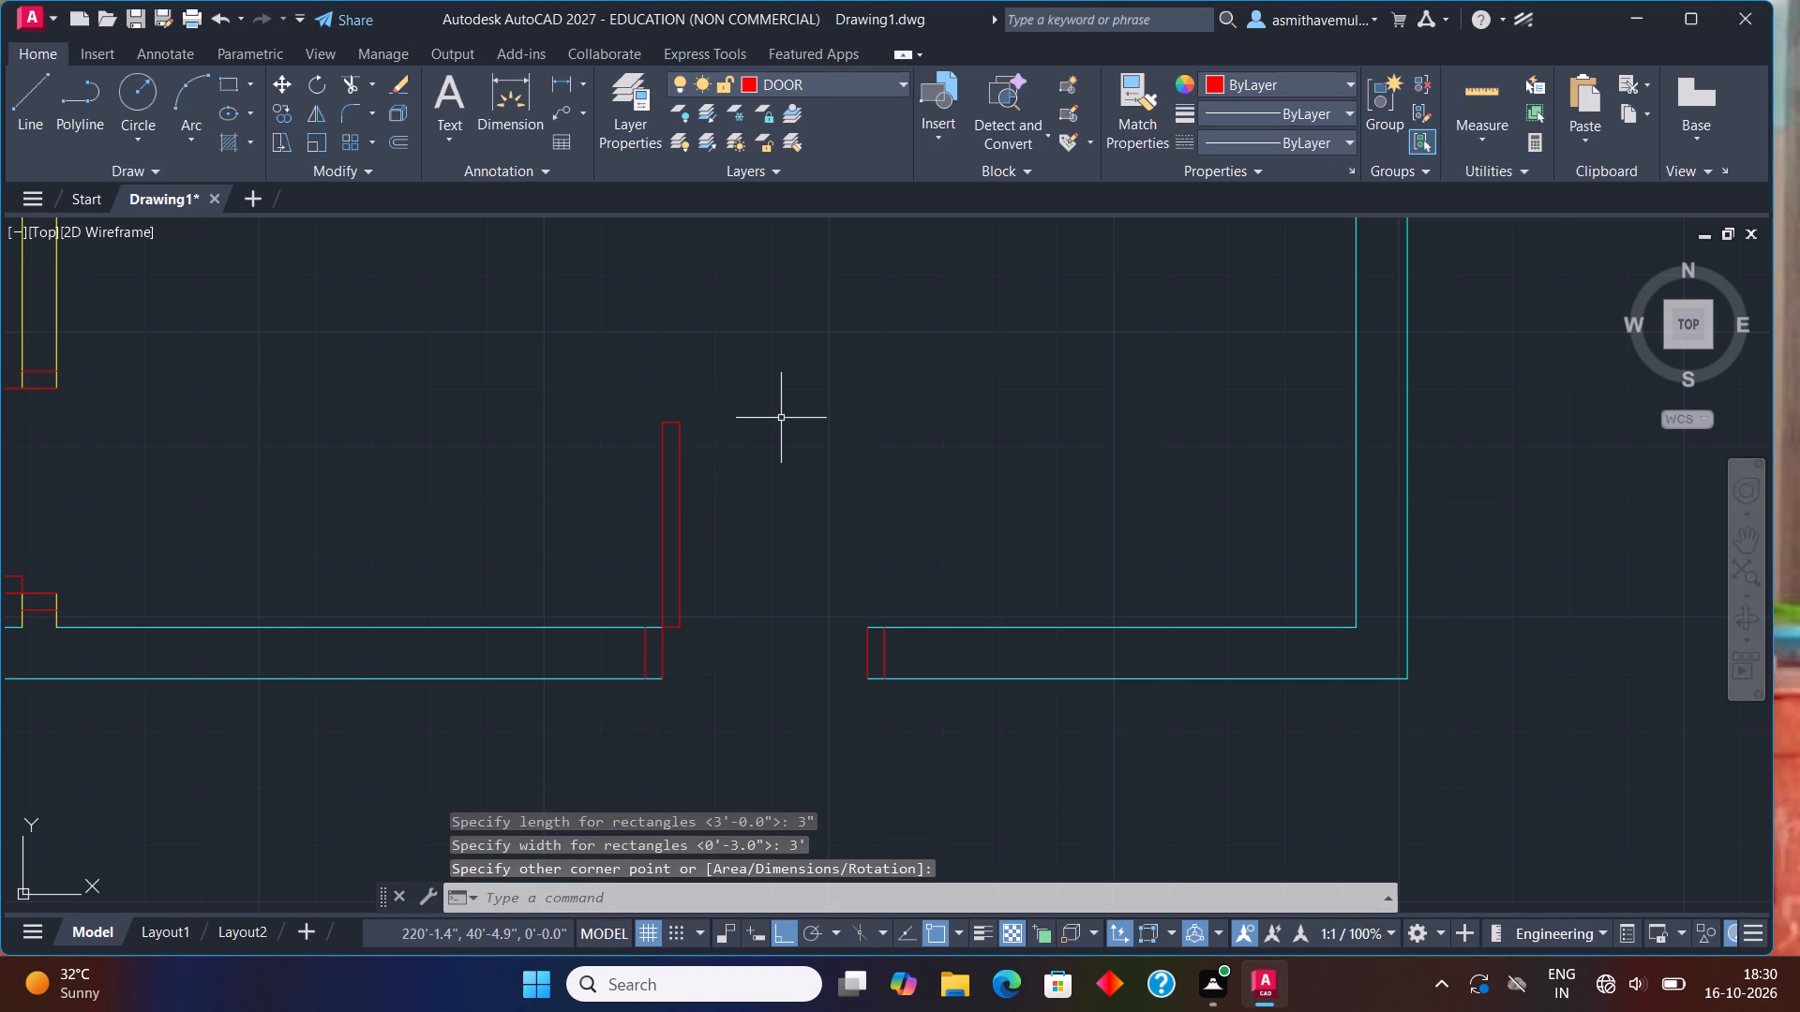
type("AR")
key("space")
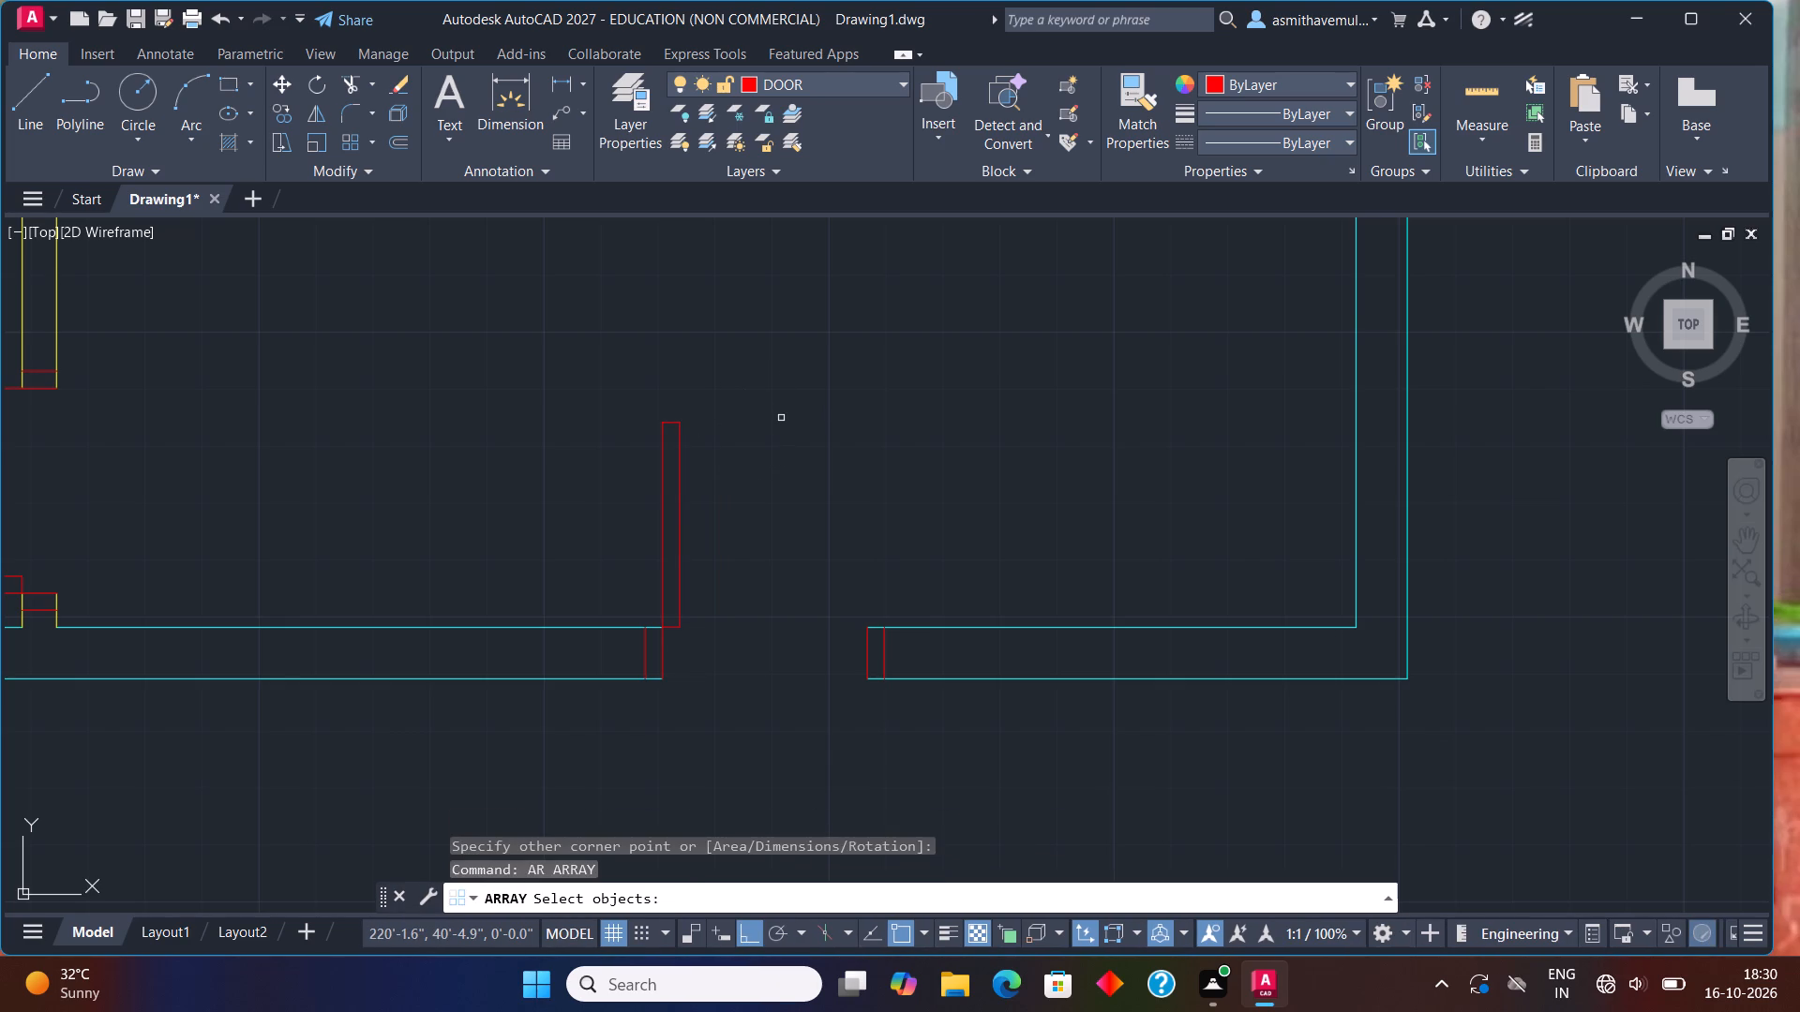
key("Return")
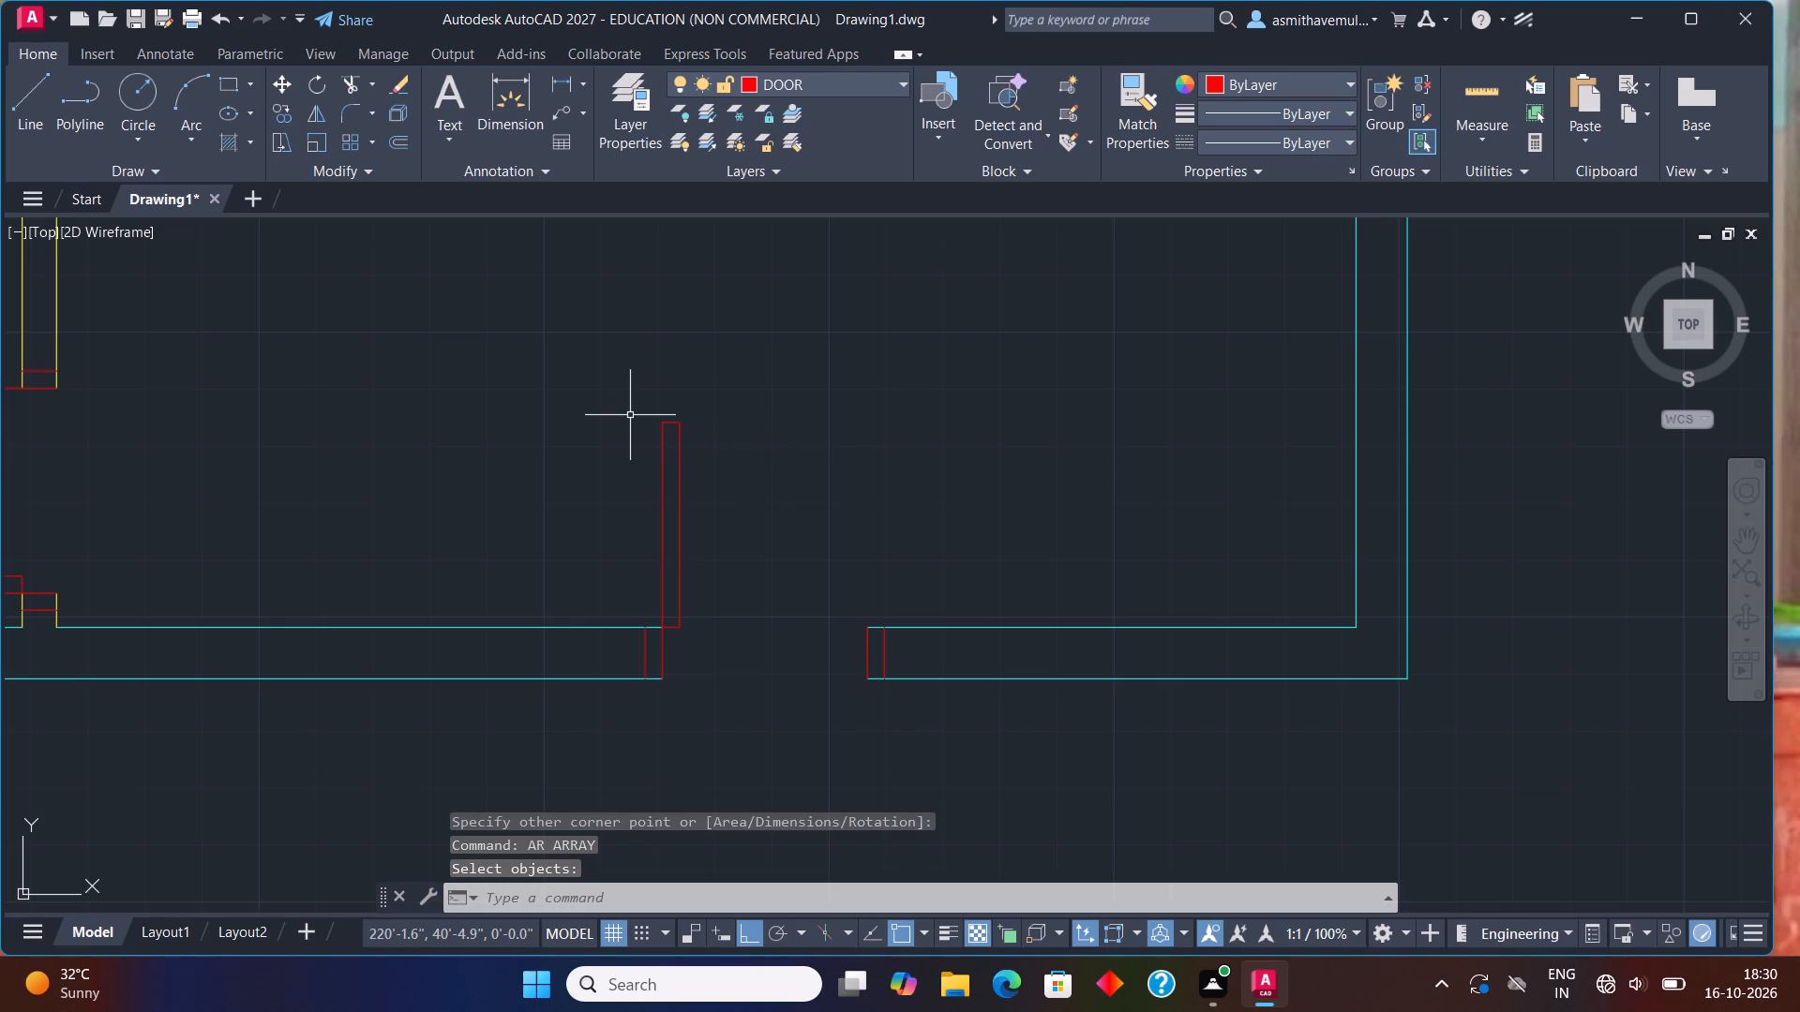
Draw the entrance door's swing arc from the leaf's upper-left corner through its upper-right corner to the right jamb's upper-left corner.
type("ARC")
key("Return")
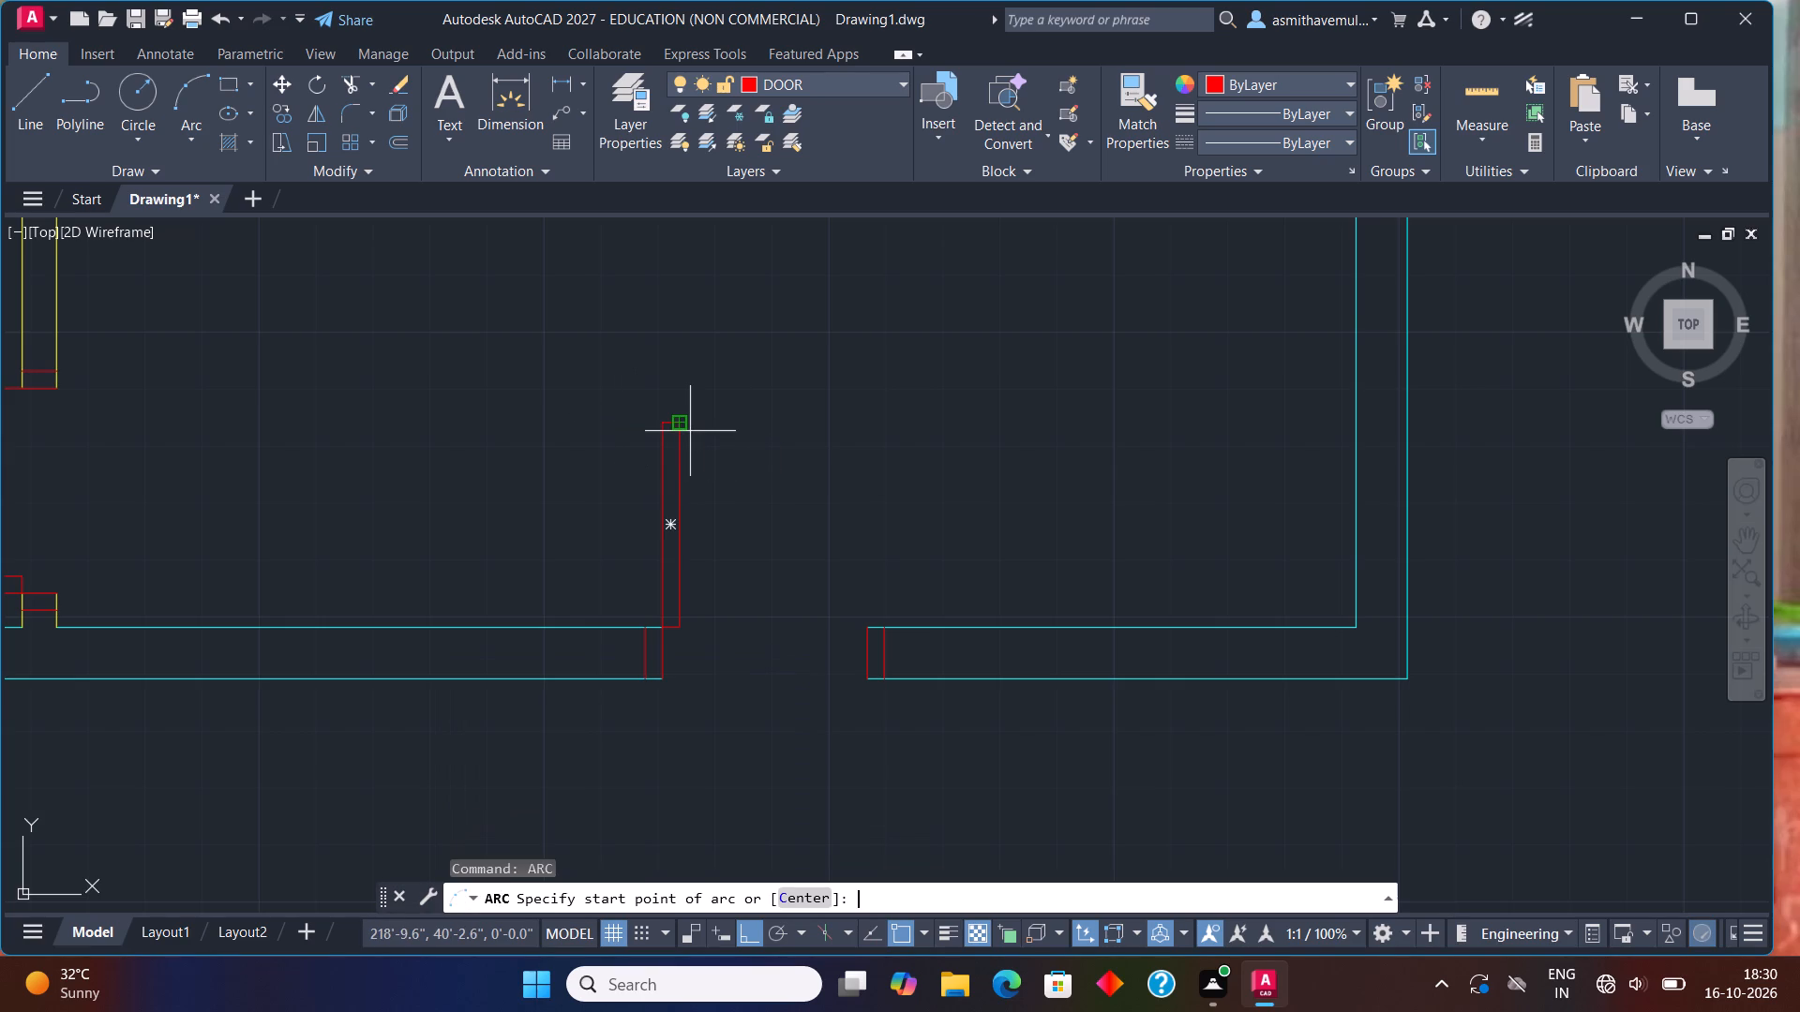
left_click(660, 424)
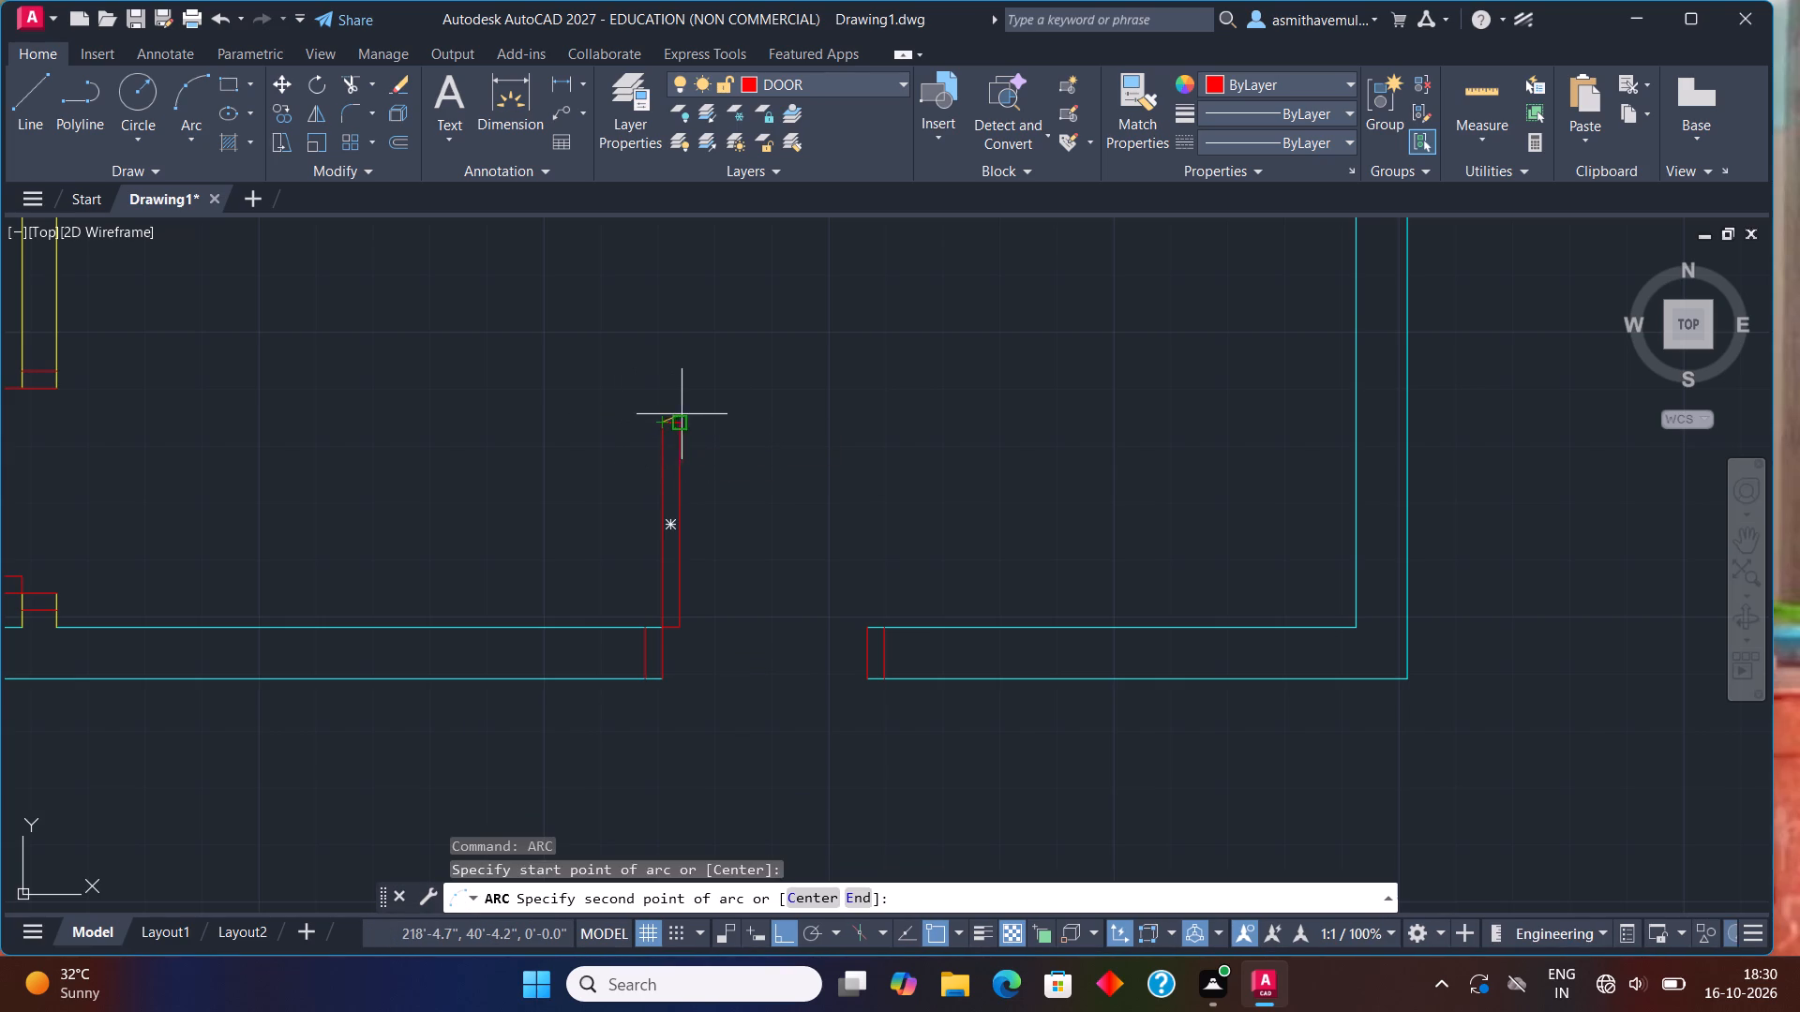
left_click(682, 418)
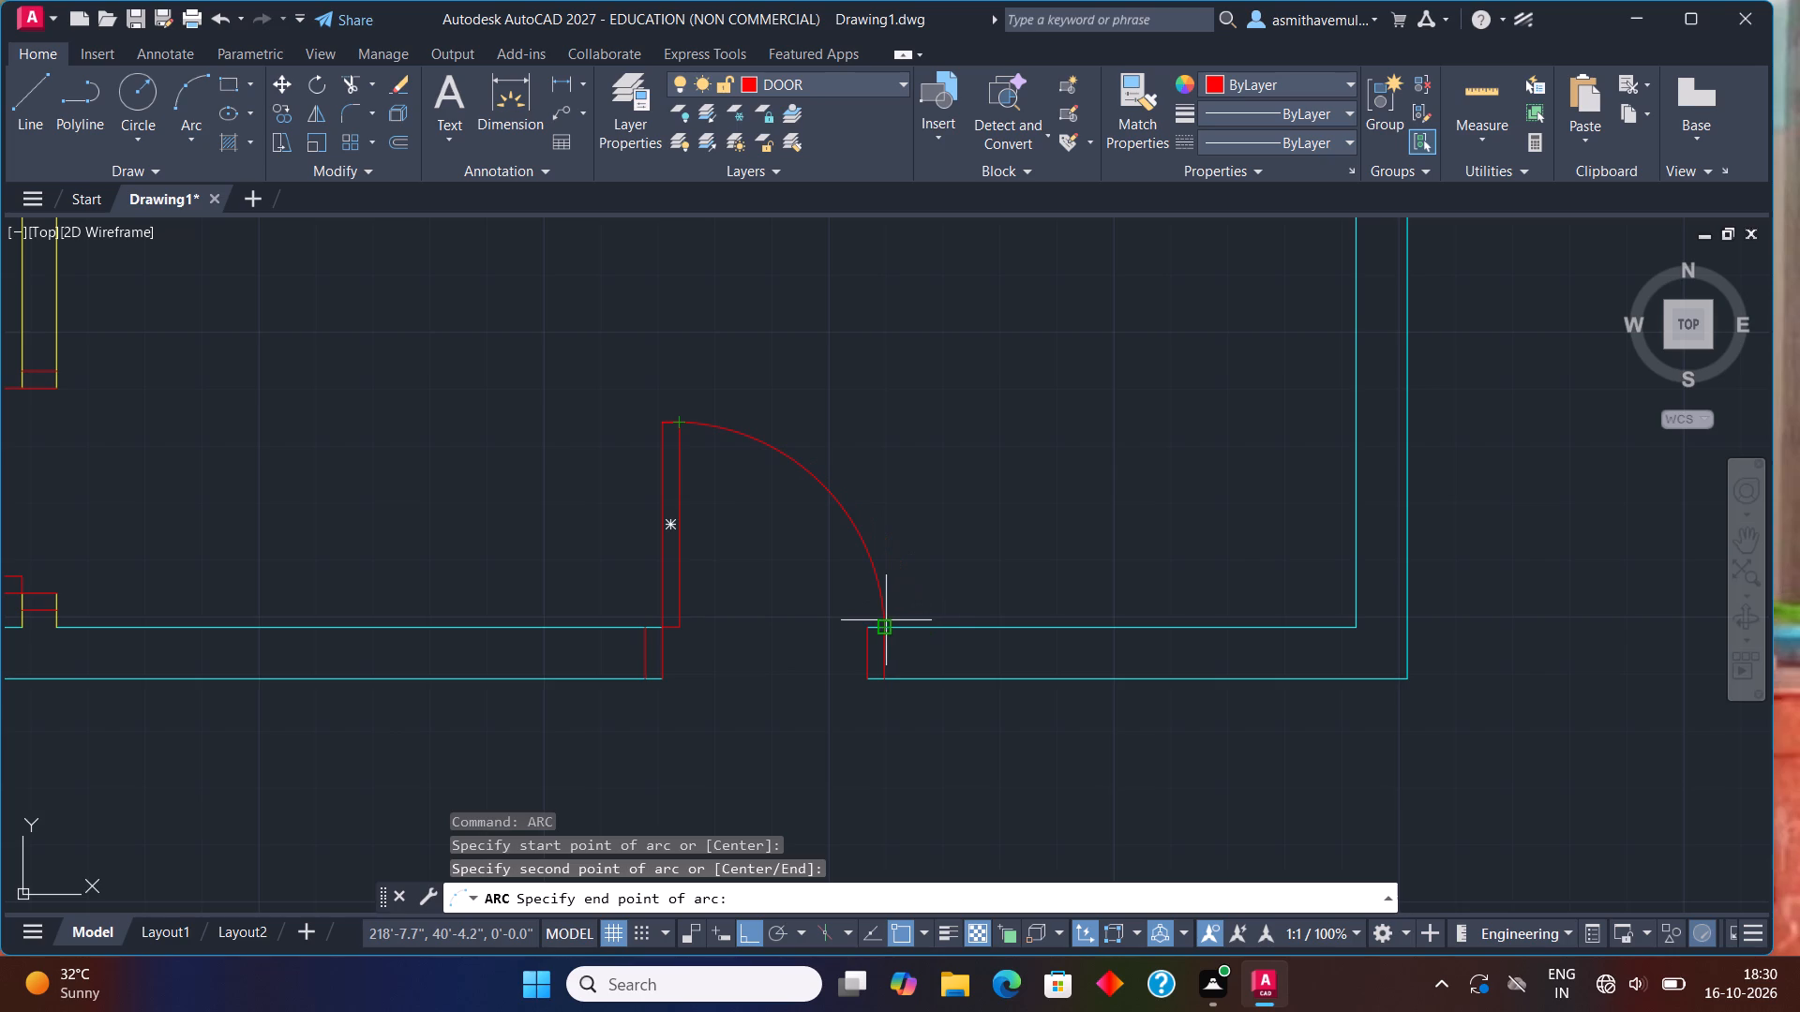
left_click(868, 621)
Make WINDOW the current layer.
scroll(968, 602, "down", 1)
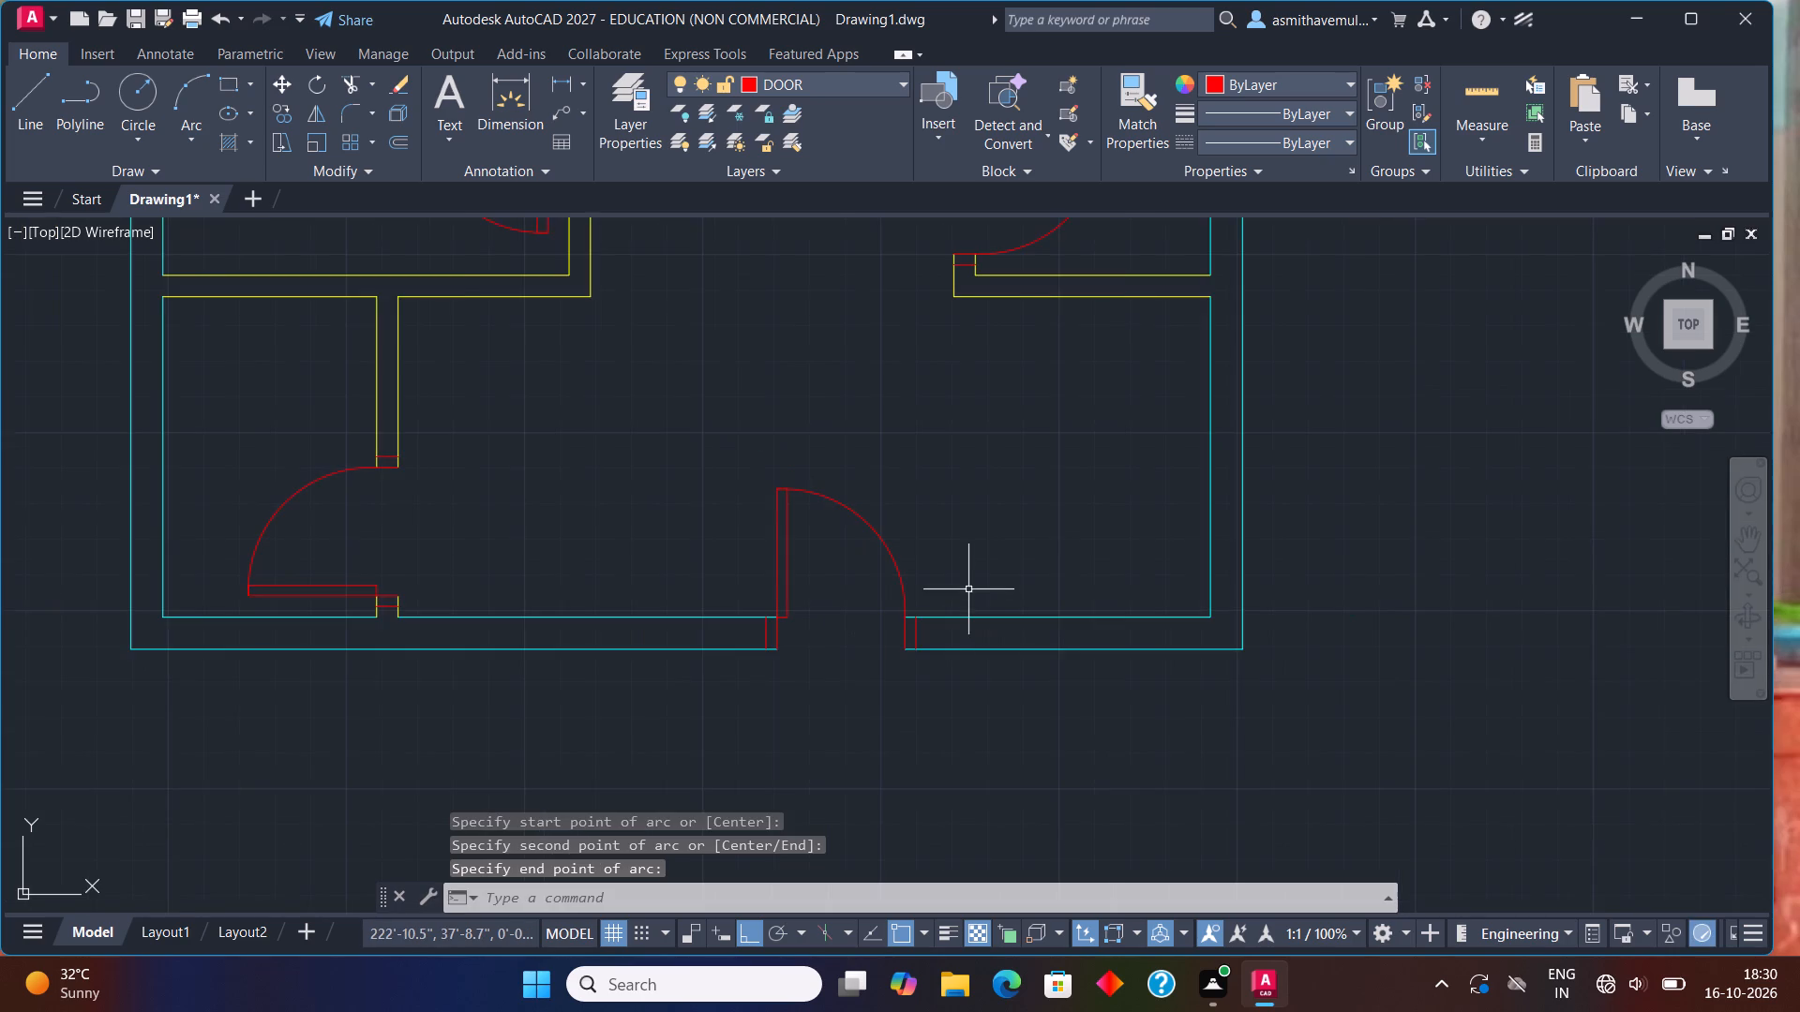
scroll(968, 588, "down", 1)
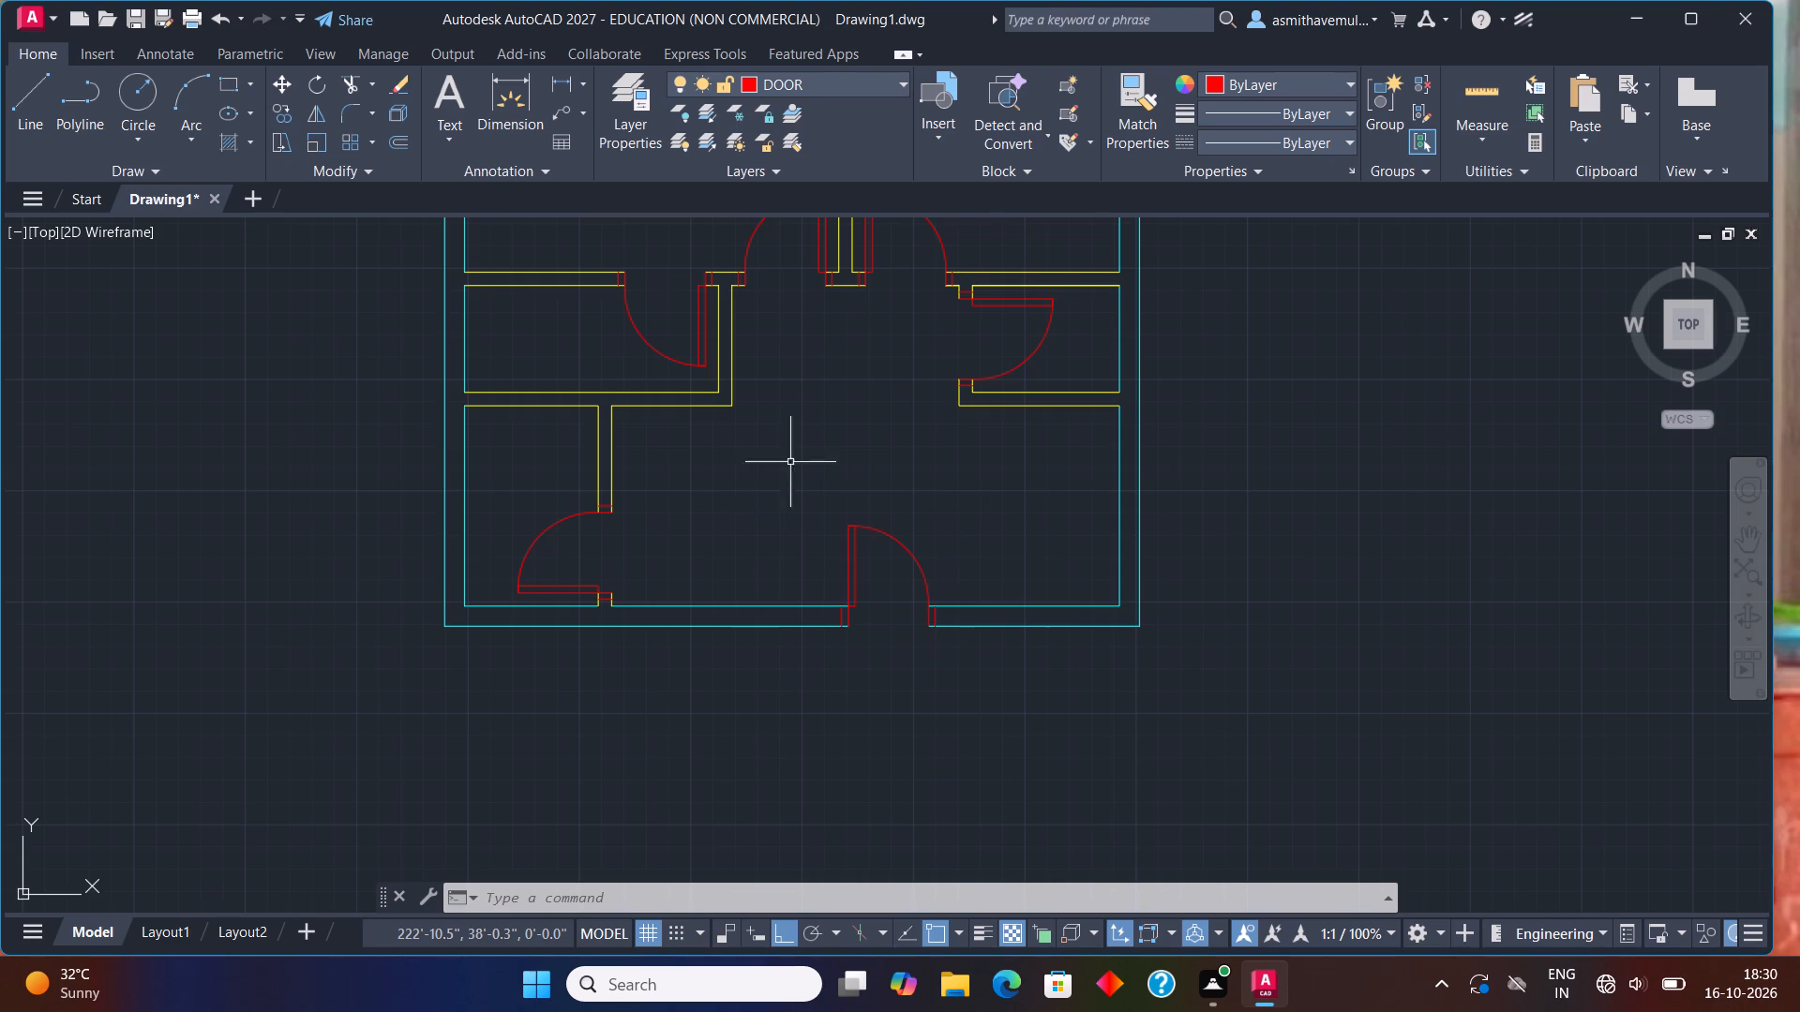
middle_click_drag(777, 465, 656, 750)
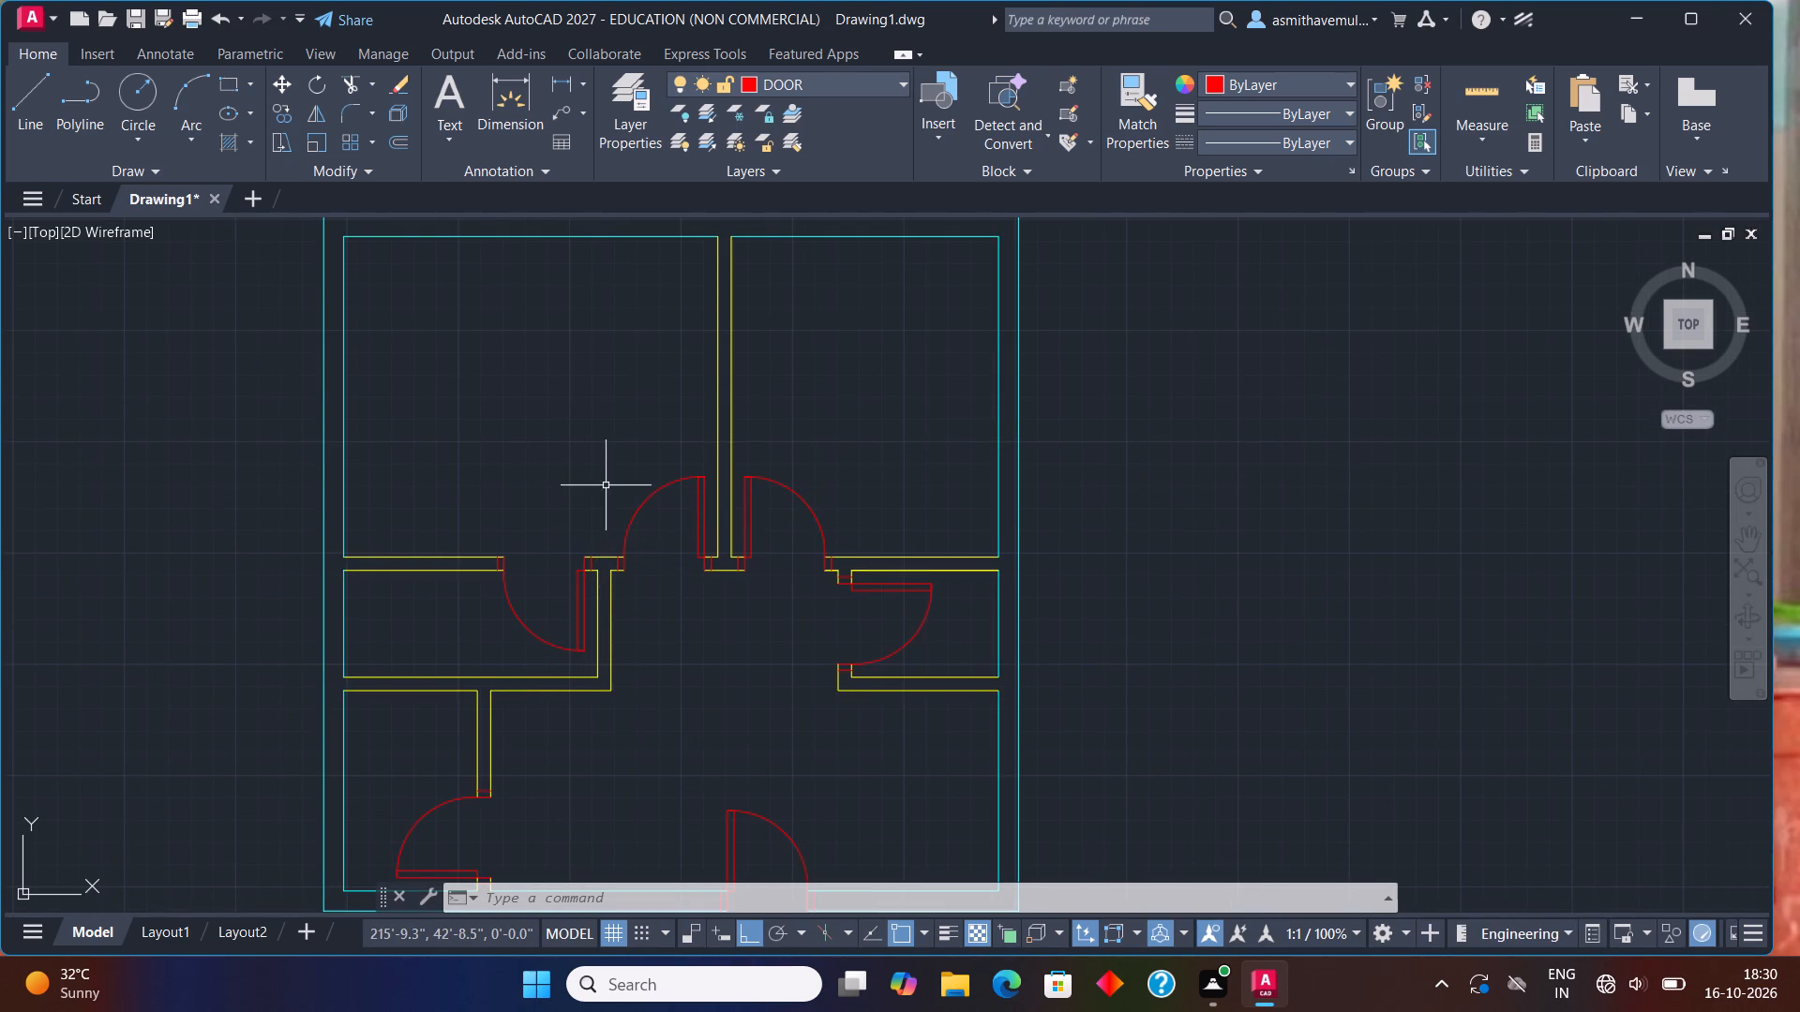
scroll(606, 485, "down", 1)
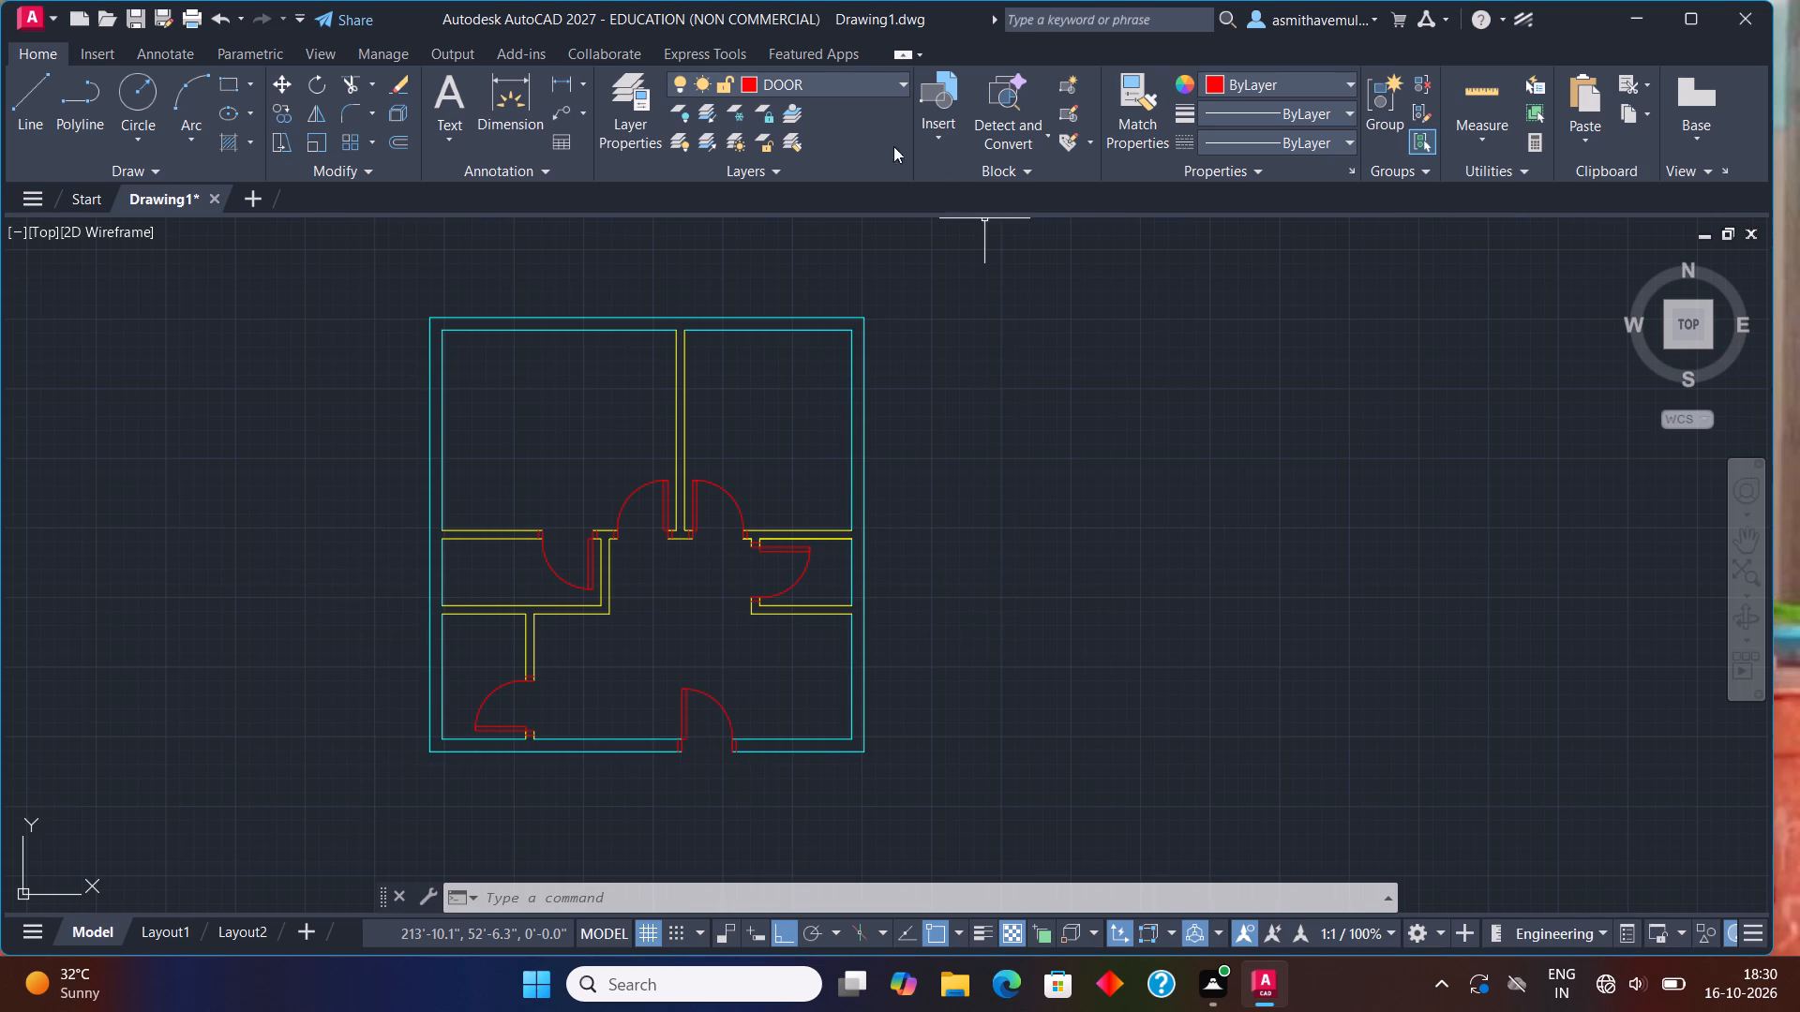
left_click(863, 82)
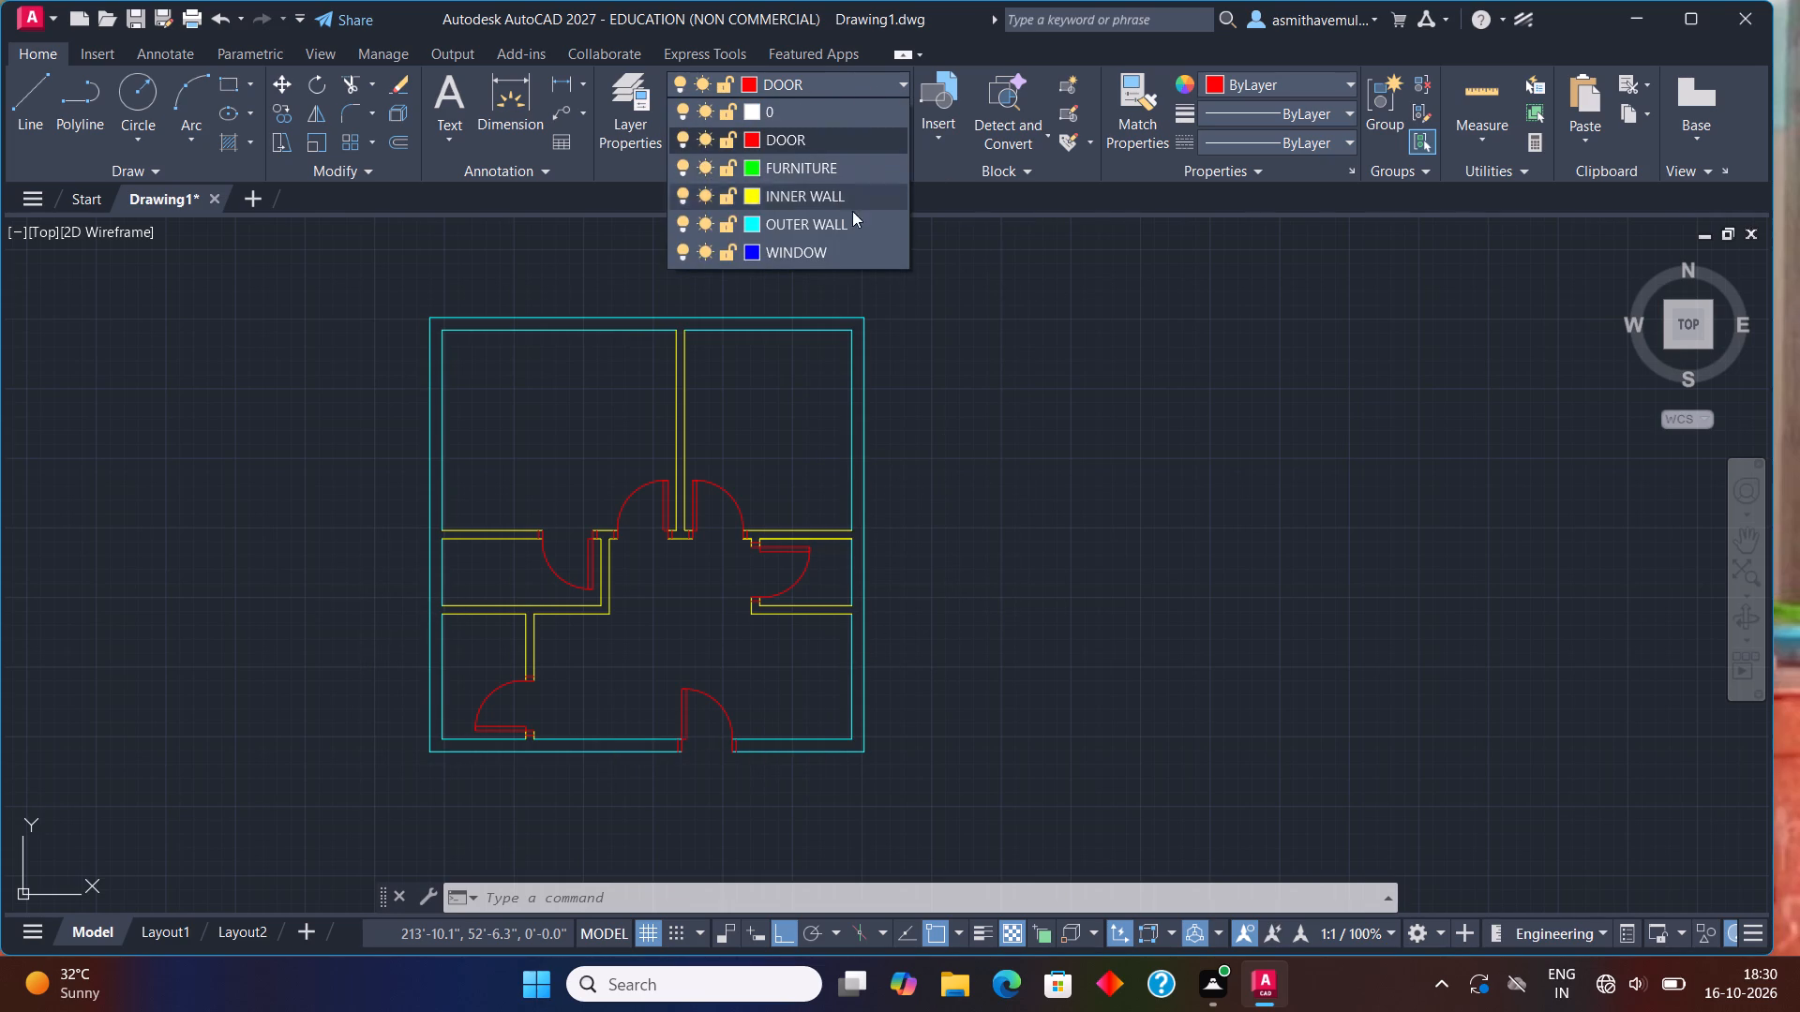
left_click(843, 250)
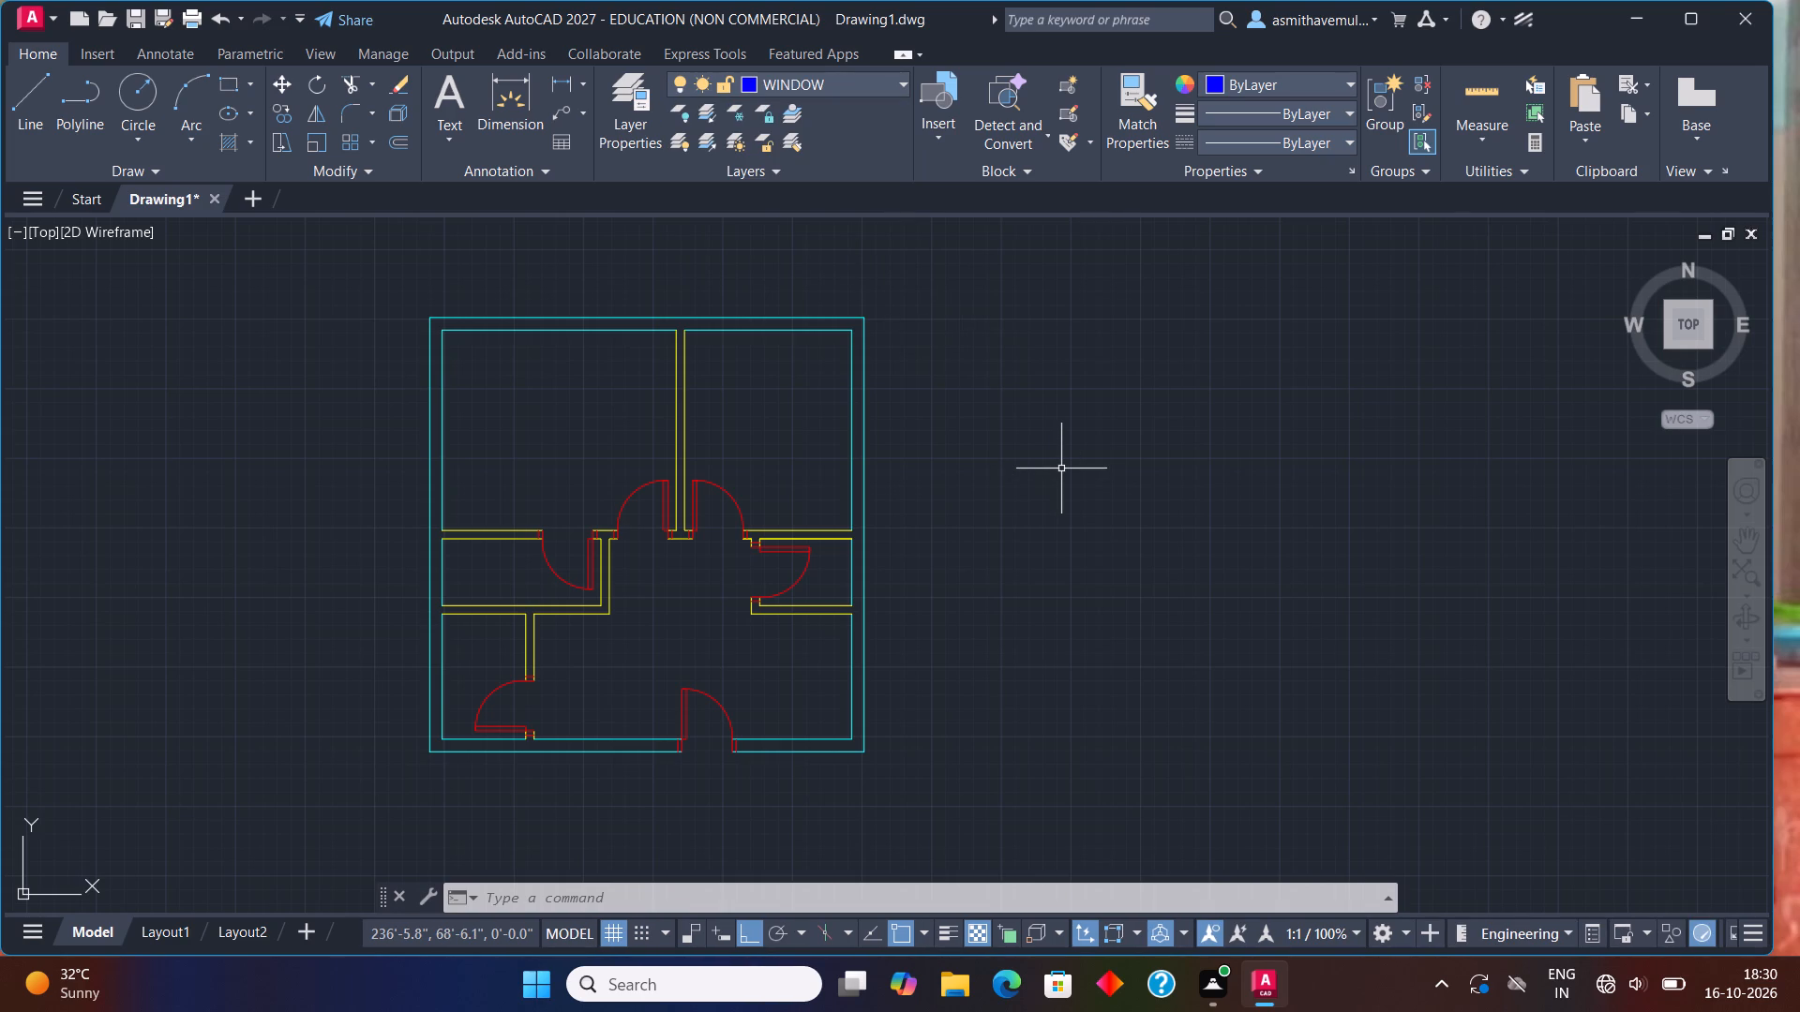
Draw a 5' by 9" horizontal window rectangle in the empty space to the right of the floor plan.
type("REC")
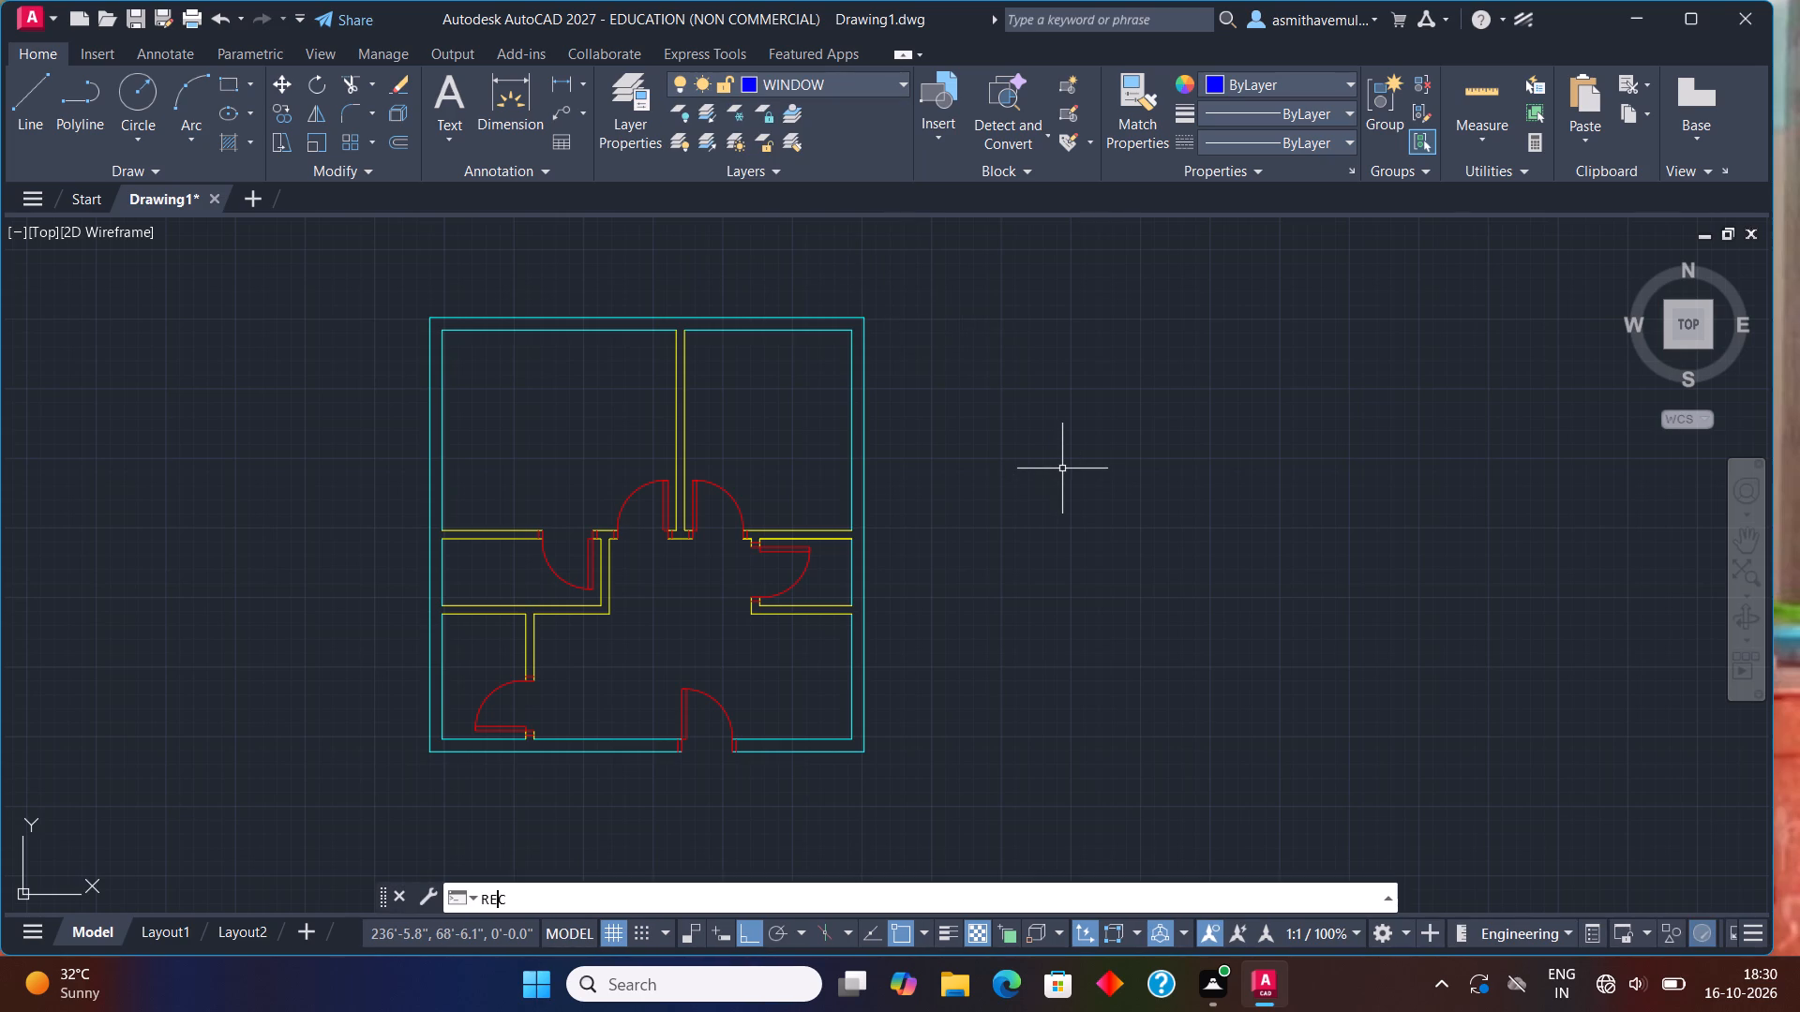
key("Return")
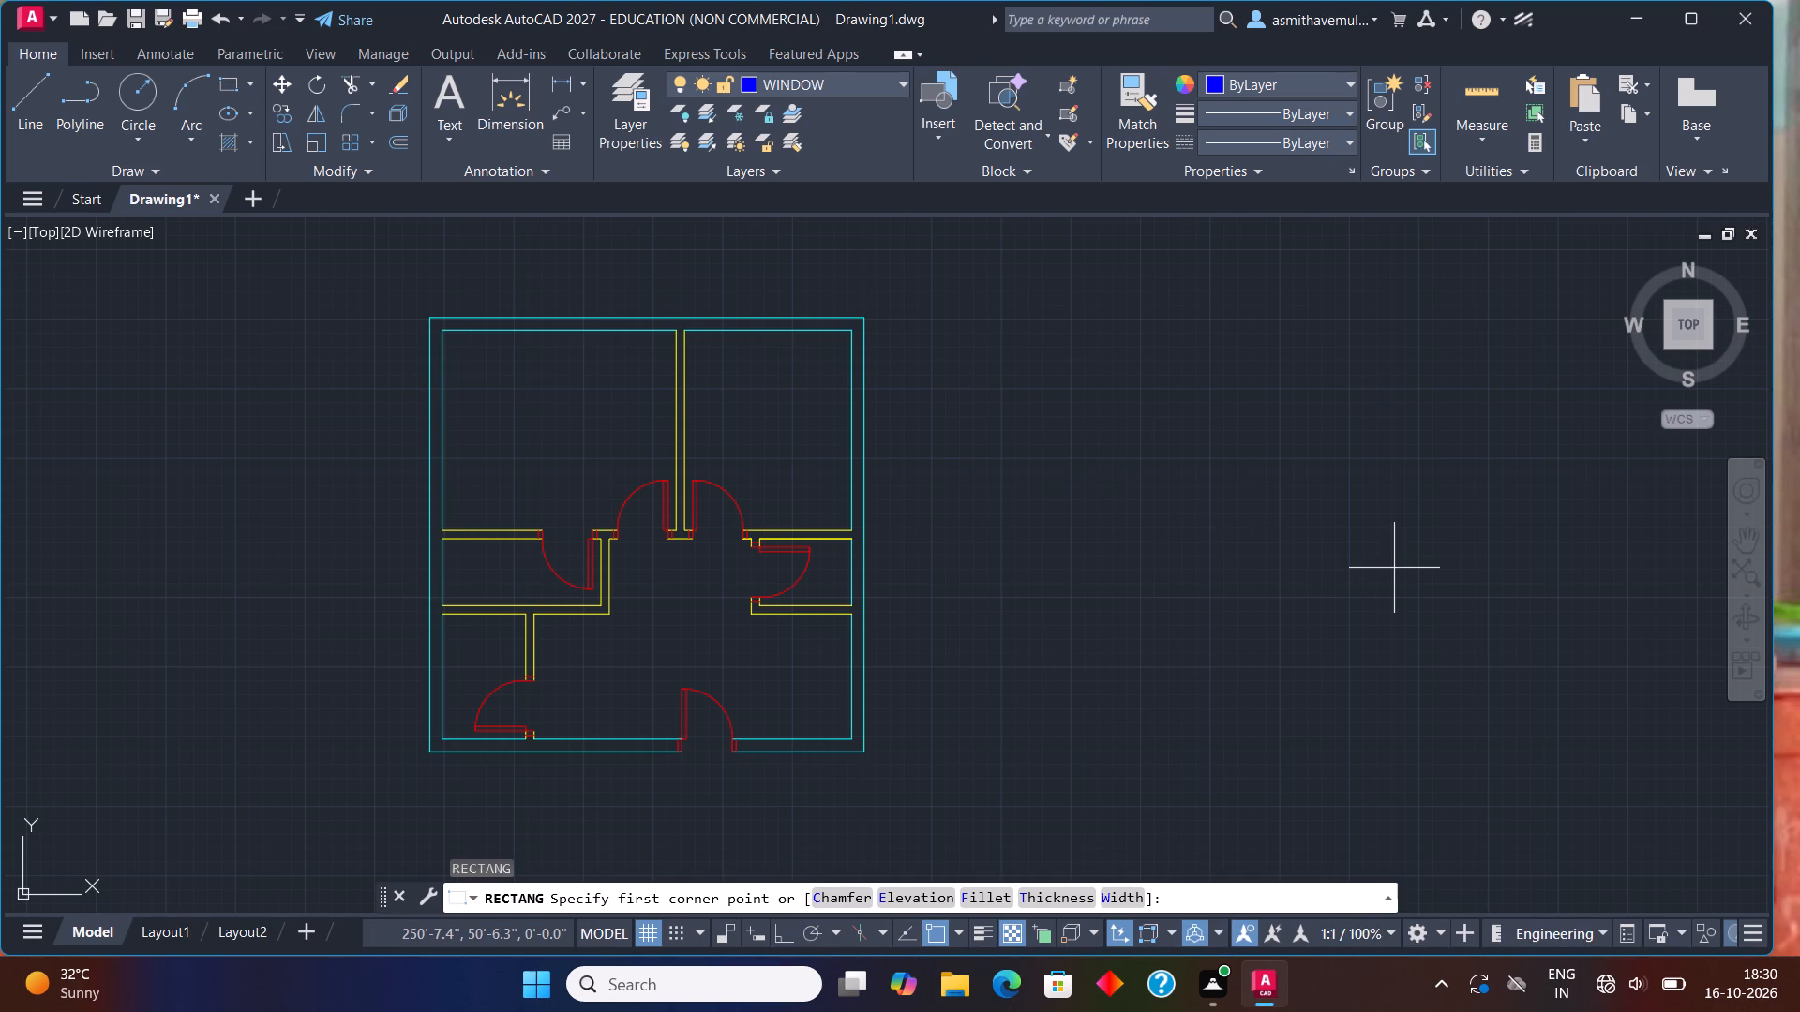
left_click(1032, 574)
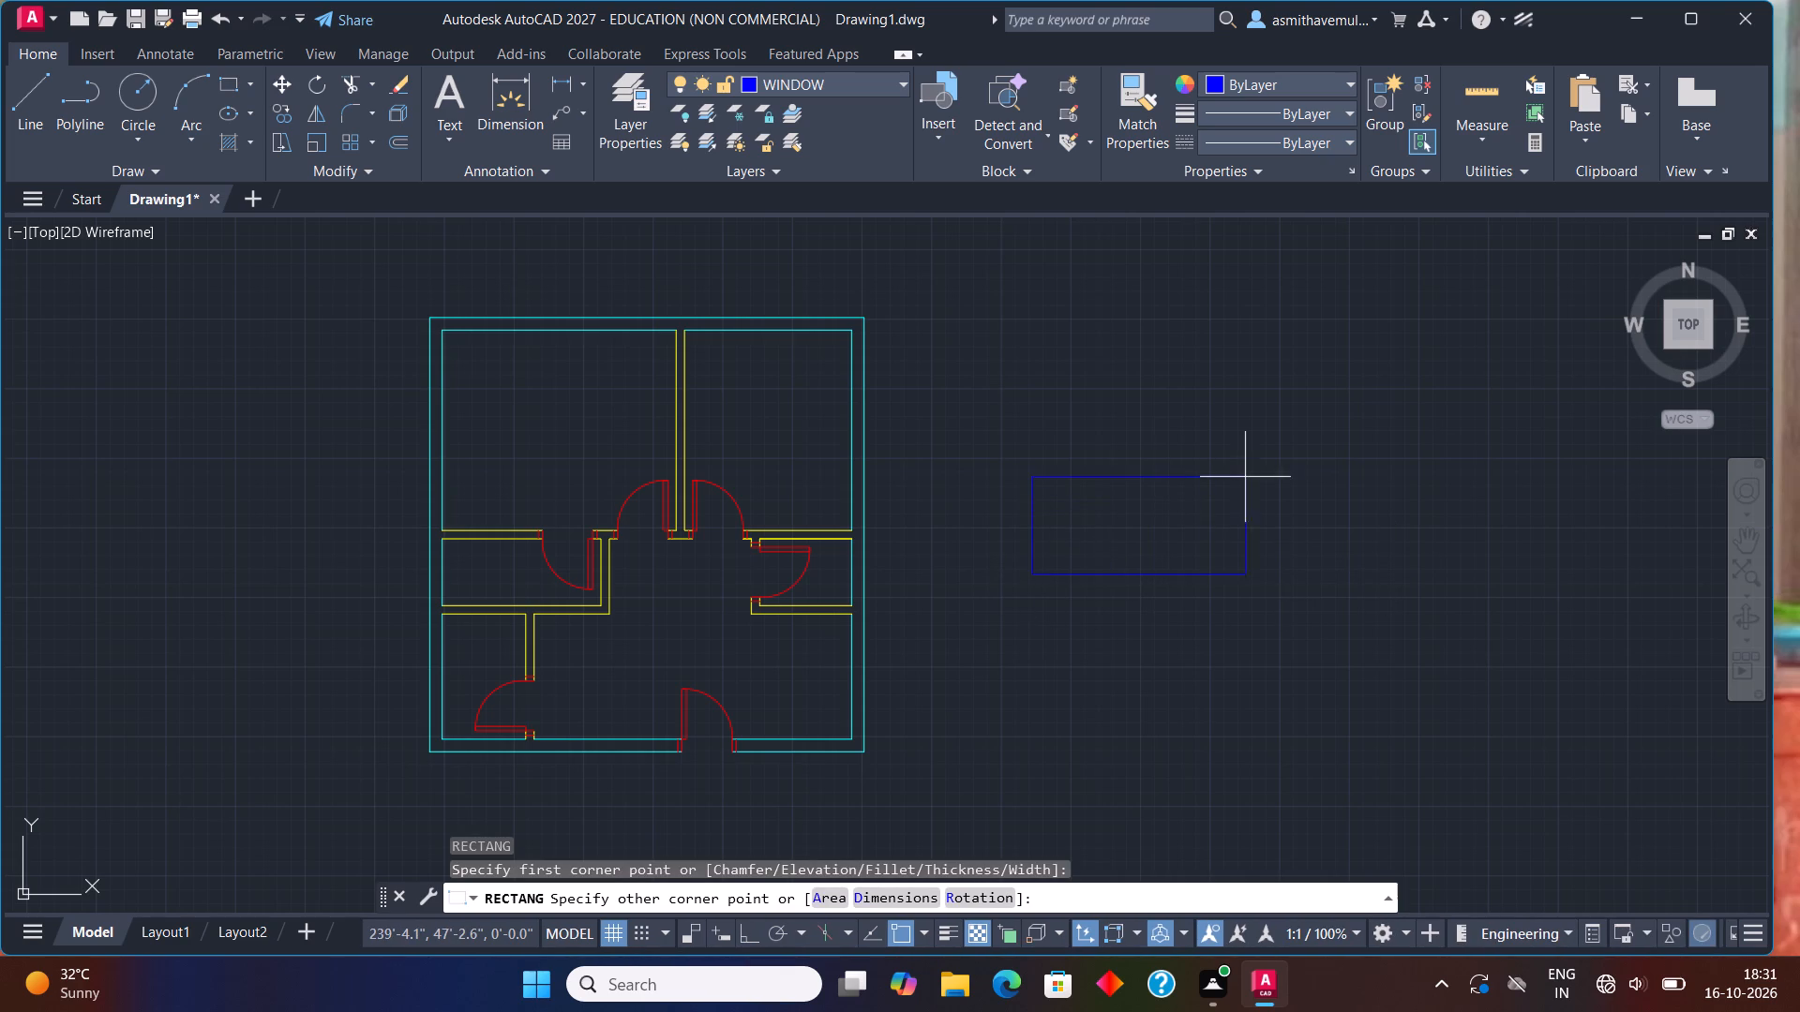
key("d")
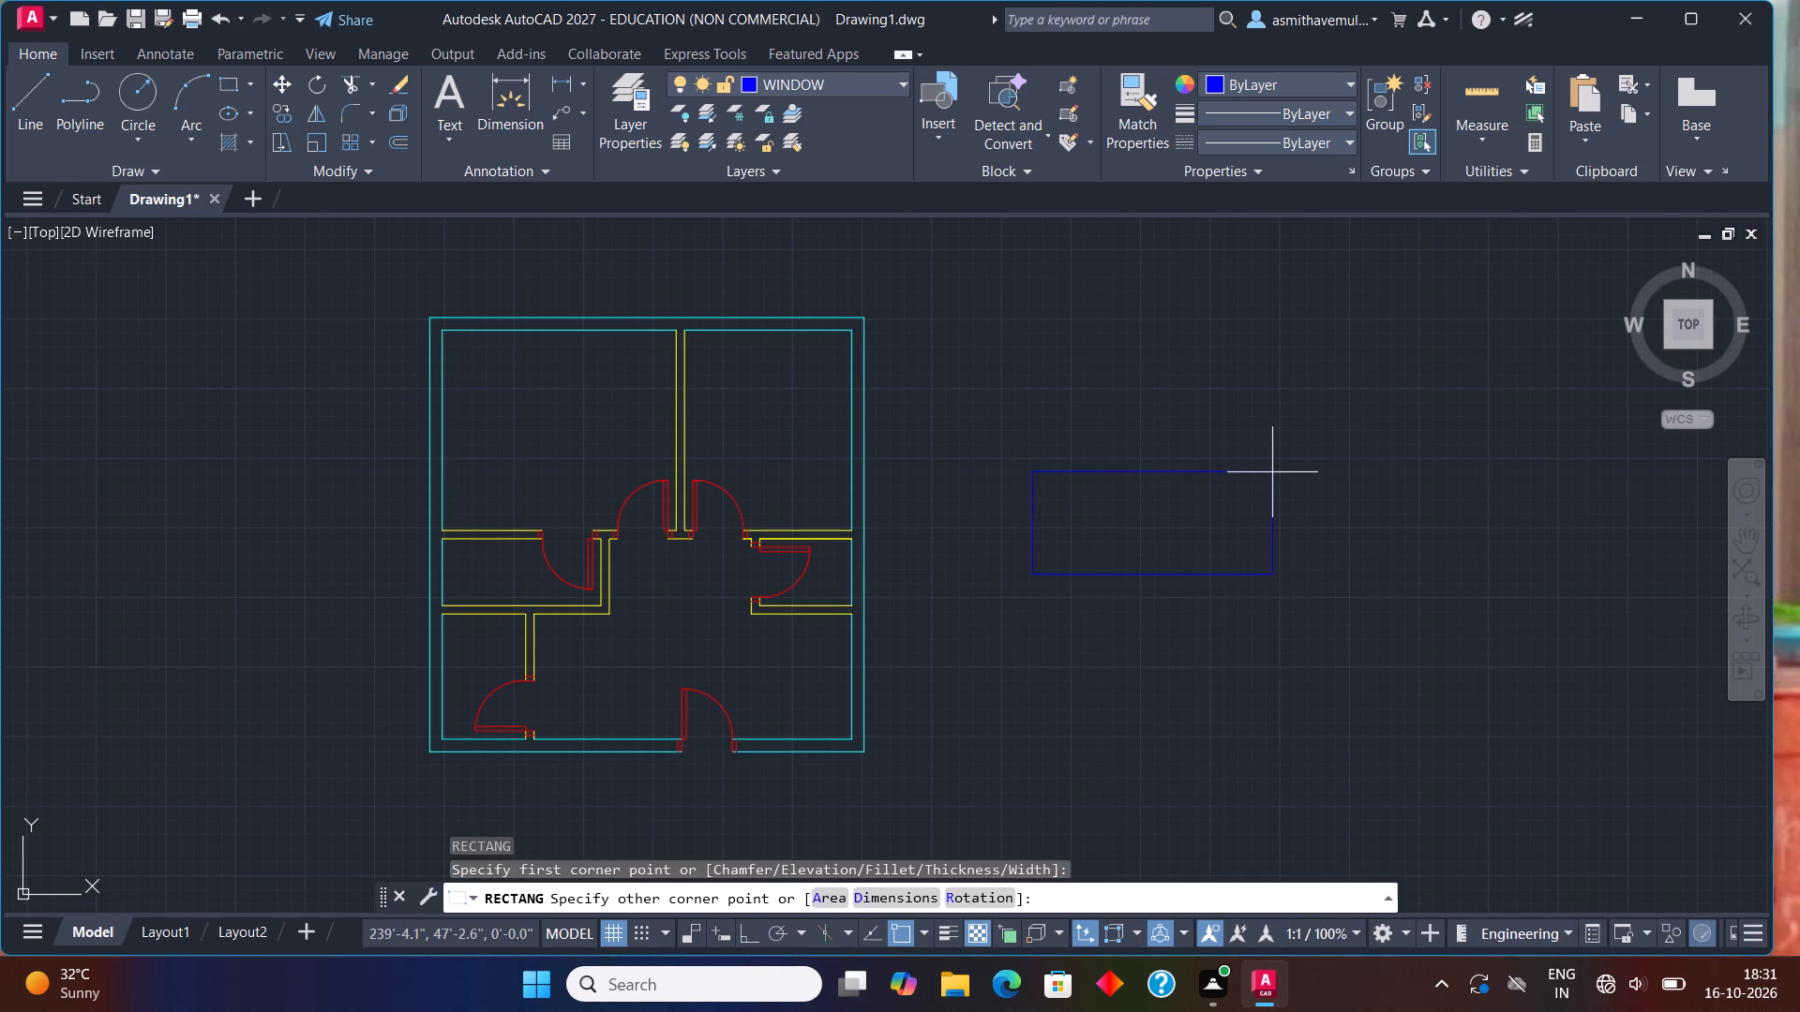
key("Return")
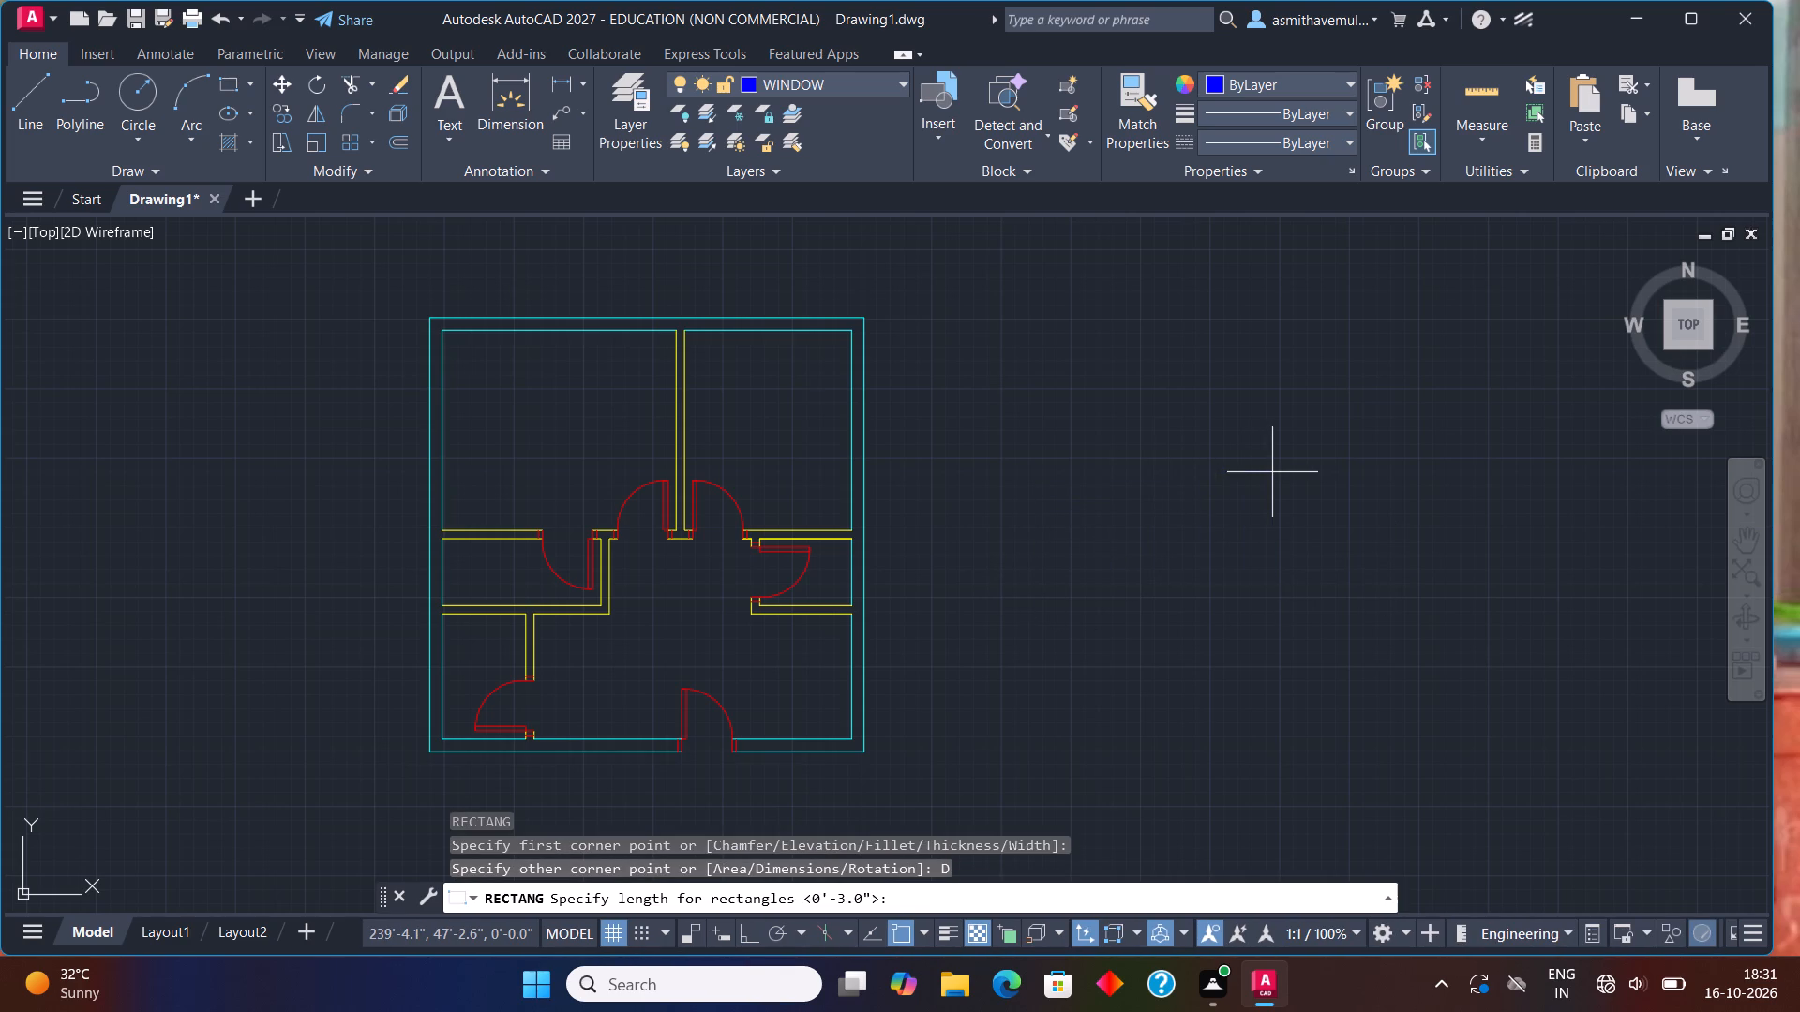
key("5")
key("apostrophe")
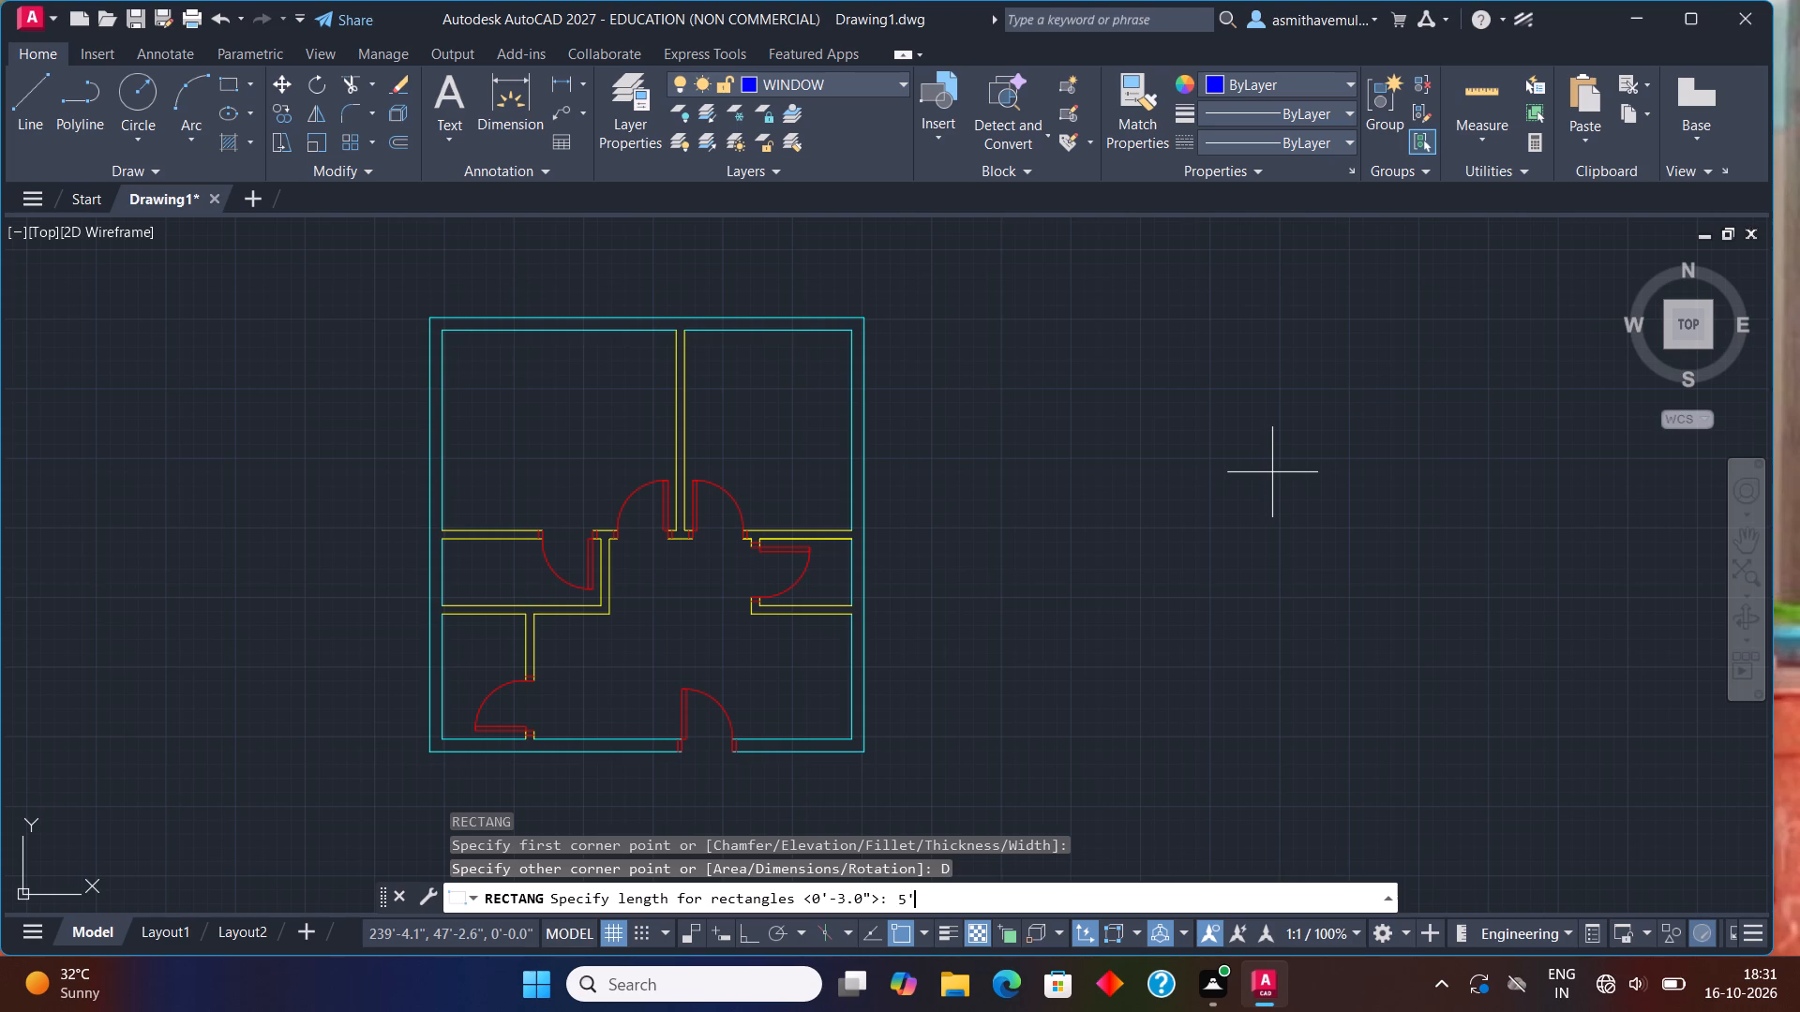
key("Return")
type("9\"")
key("Return")
left_click(1272, 472)
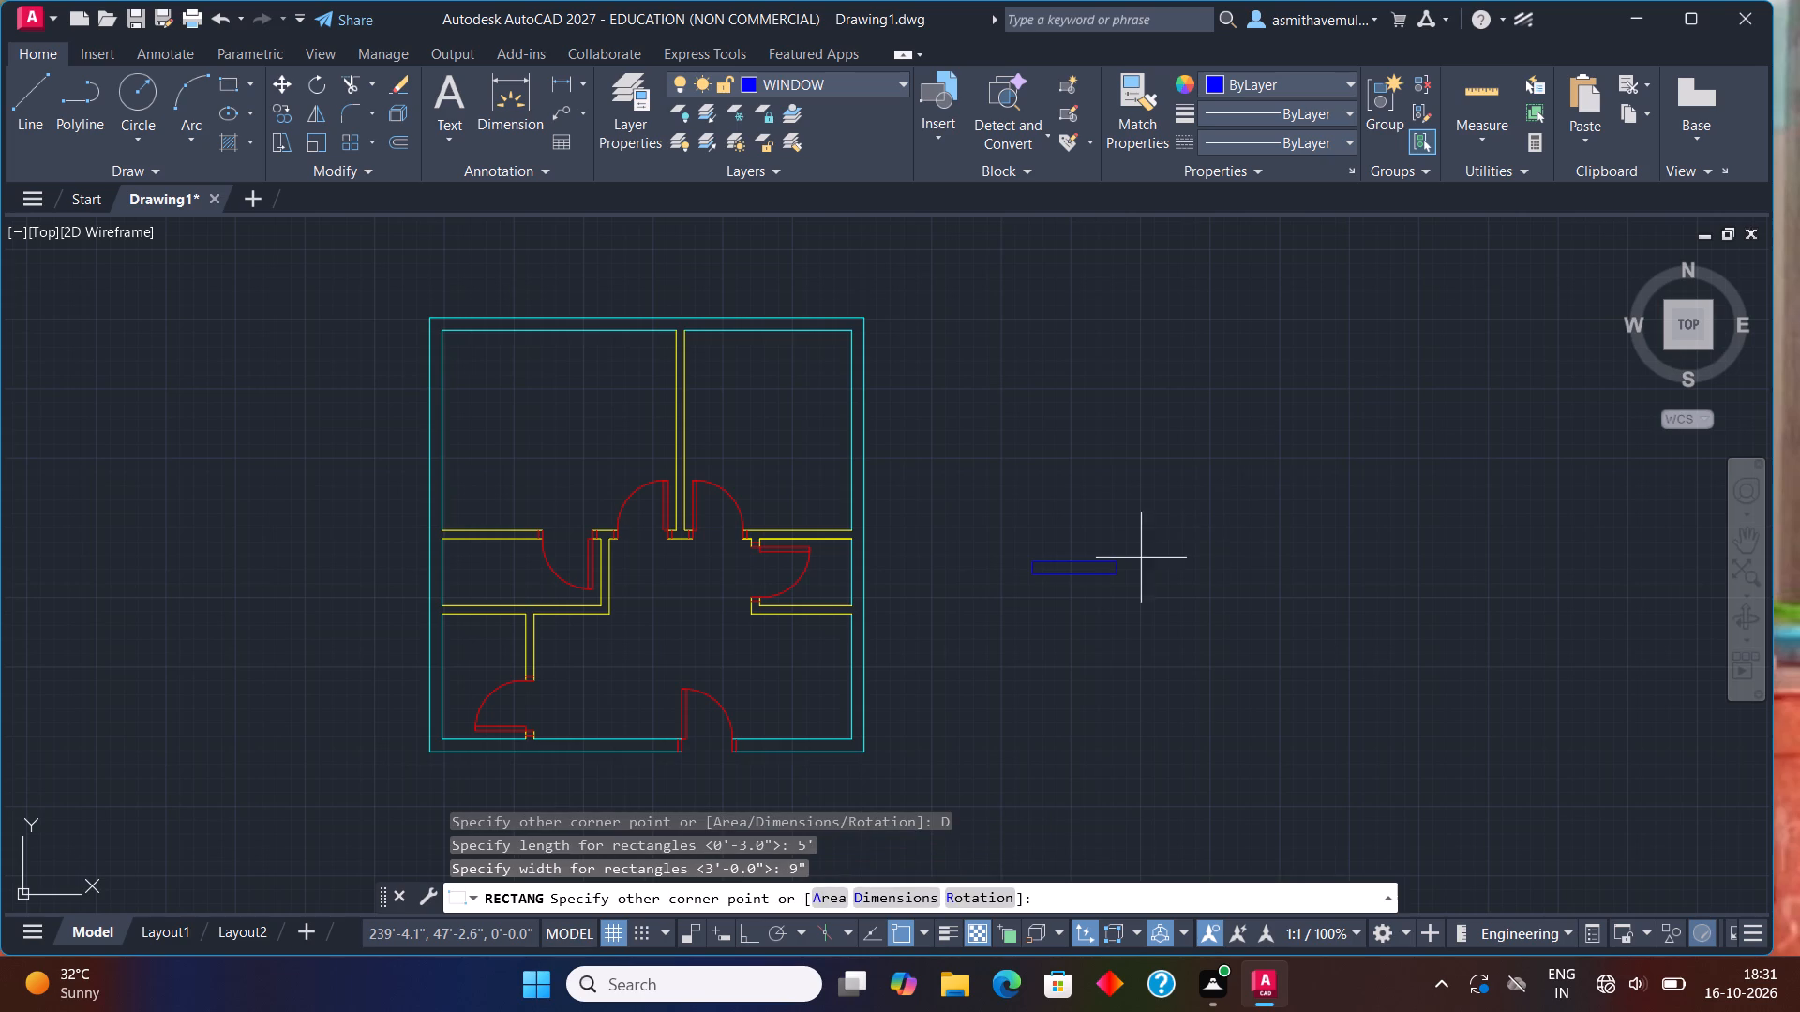
scroll(1018, 558, "up", 1)
left_click(1007, 580)
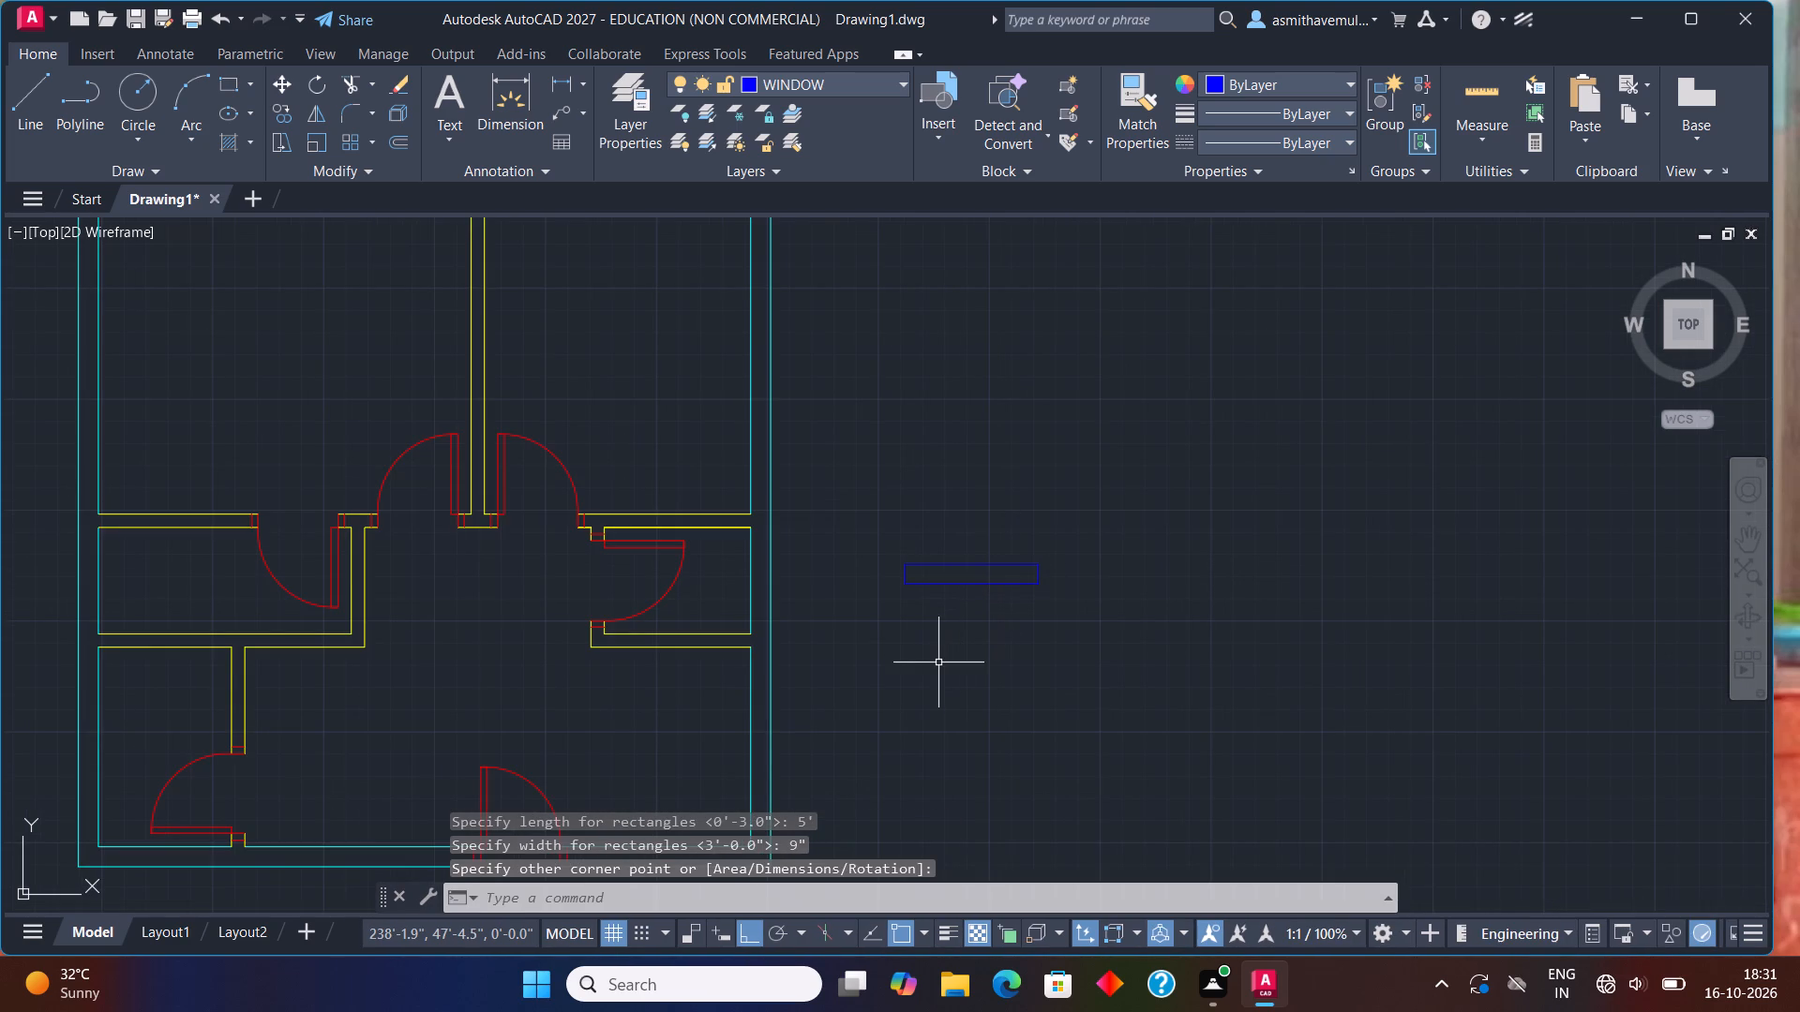
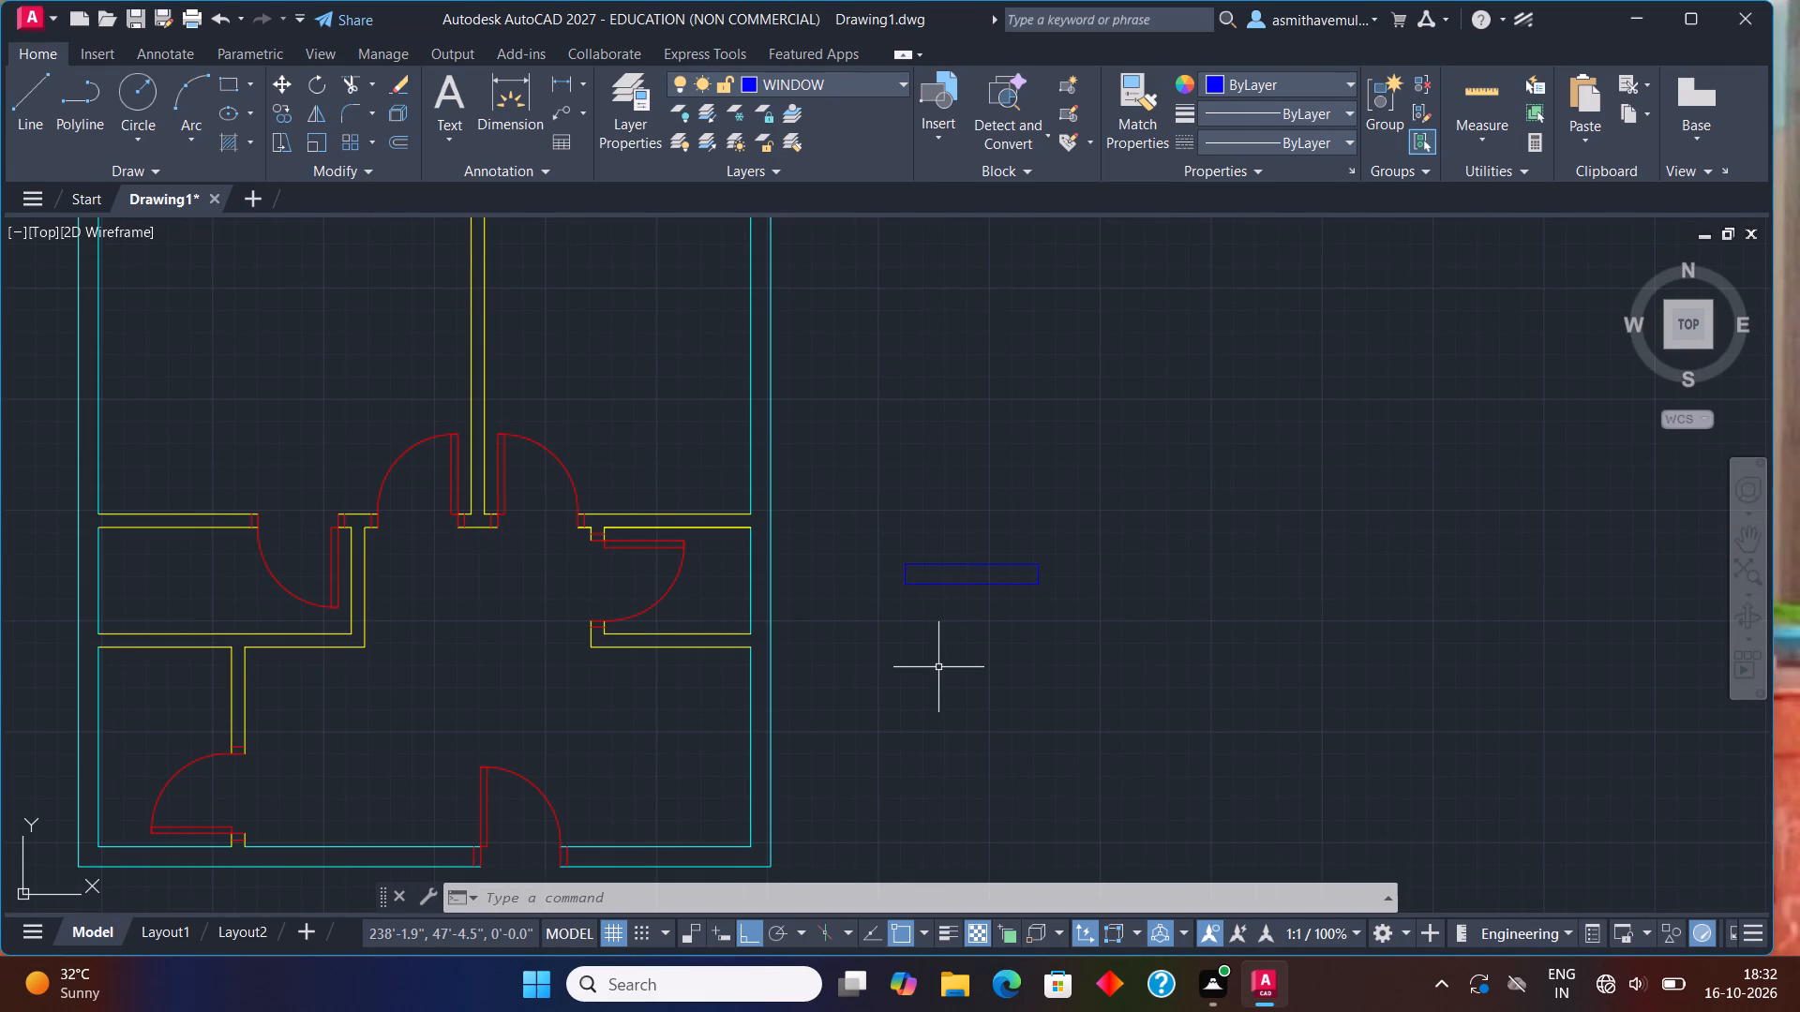
Explode the 5' by 9" window rectangle into separate lines.
left_click(950, 560)
left_click(967, 603)
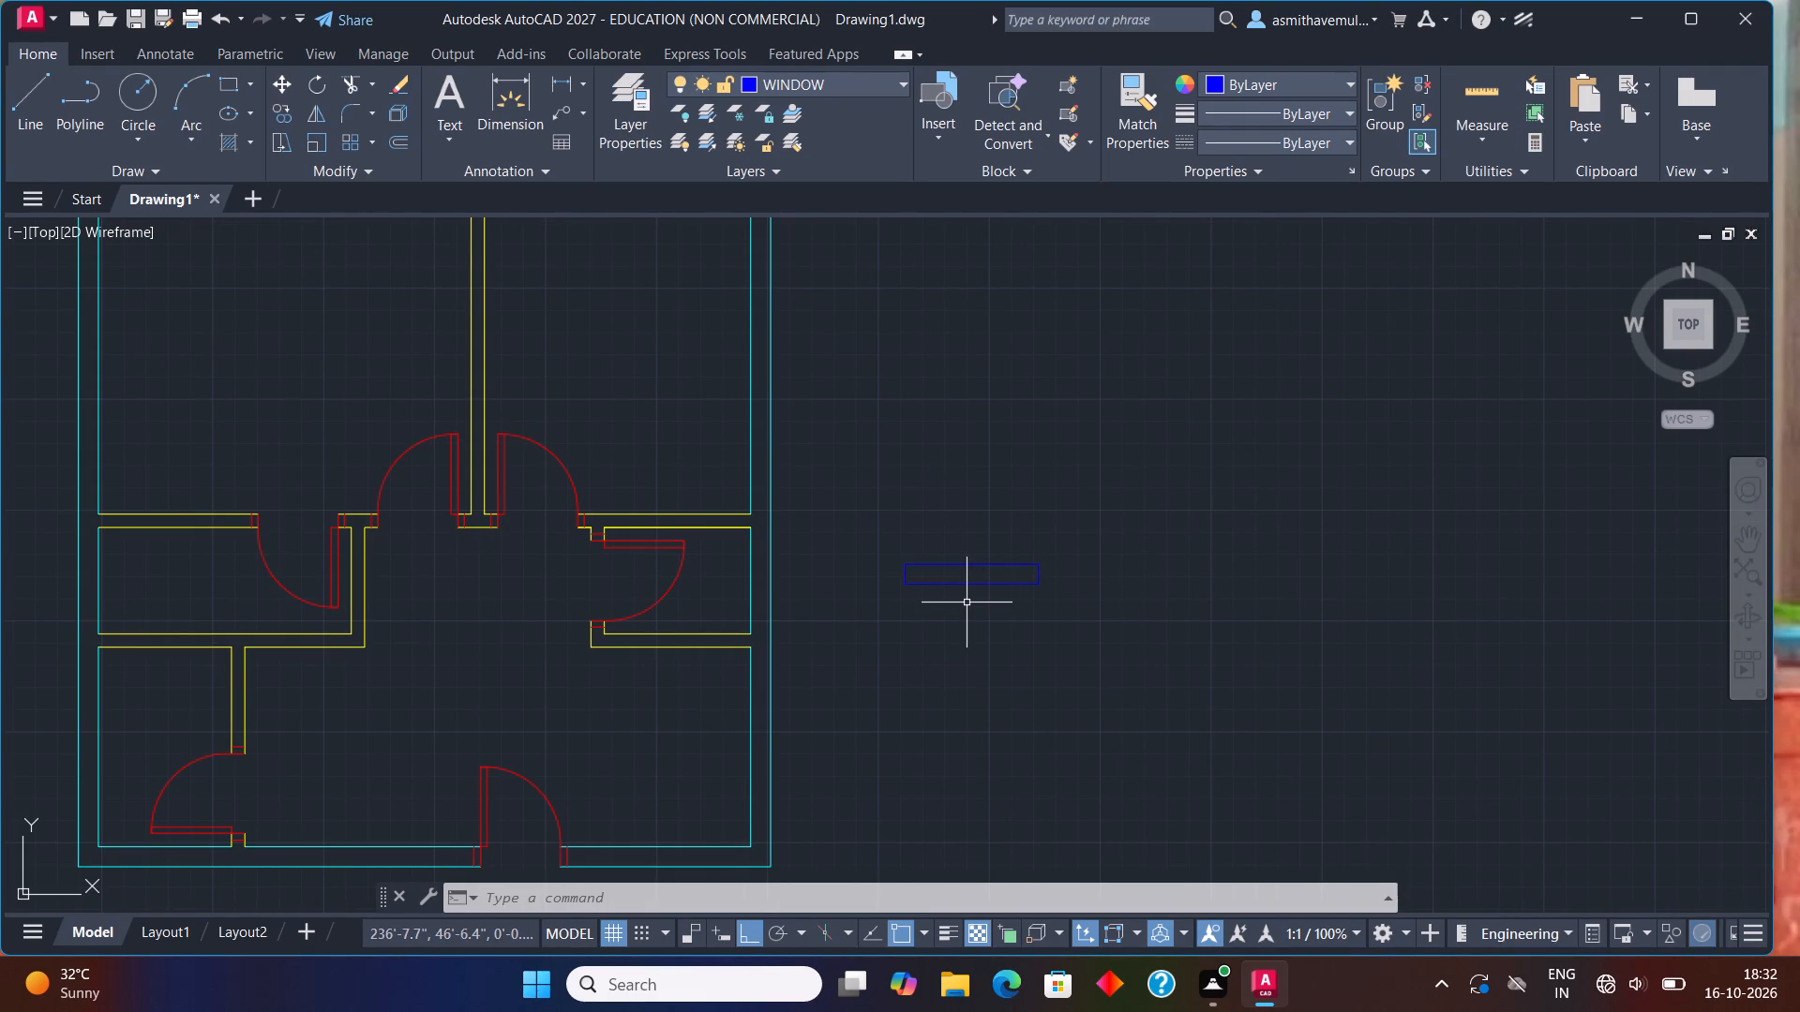
left_click(967, 584)
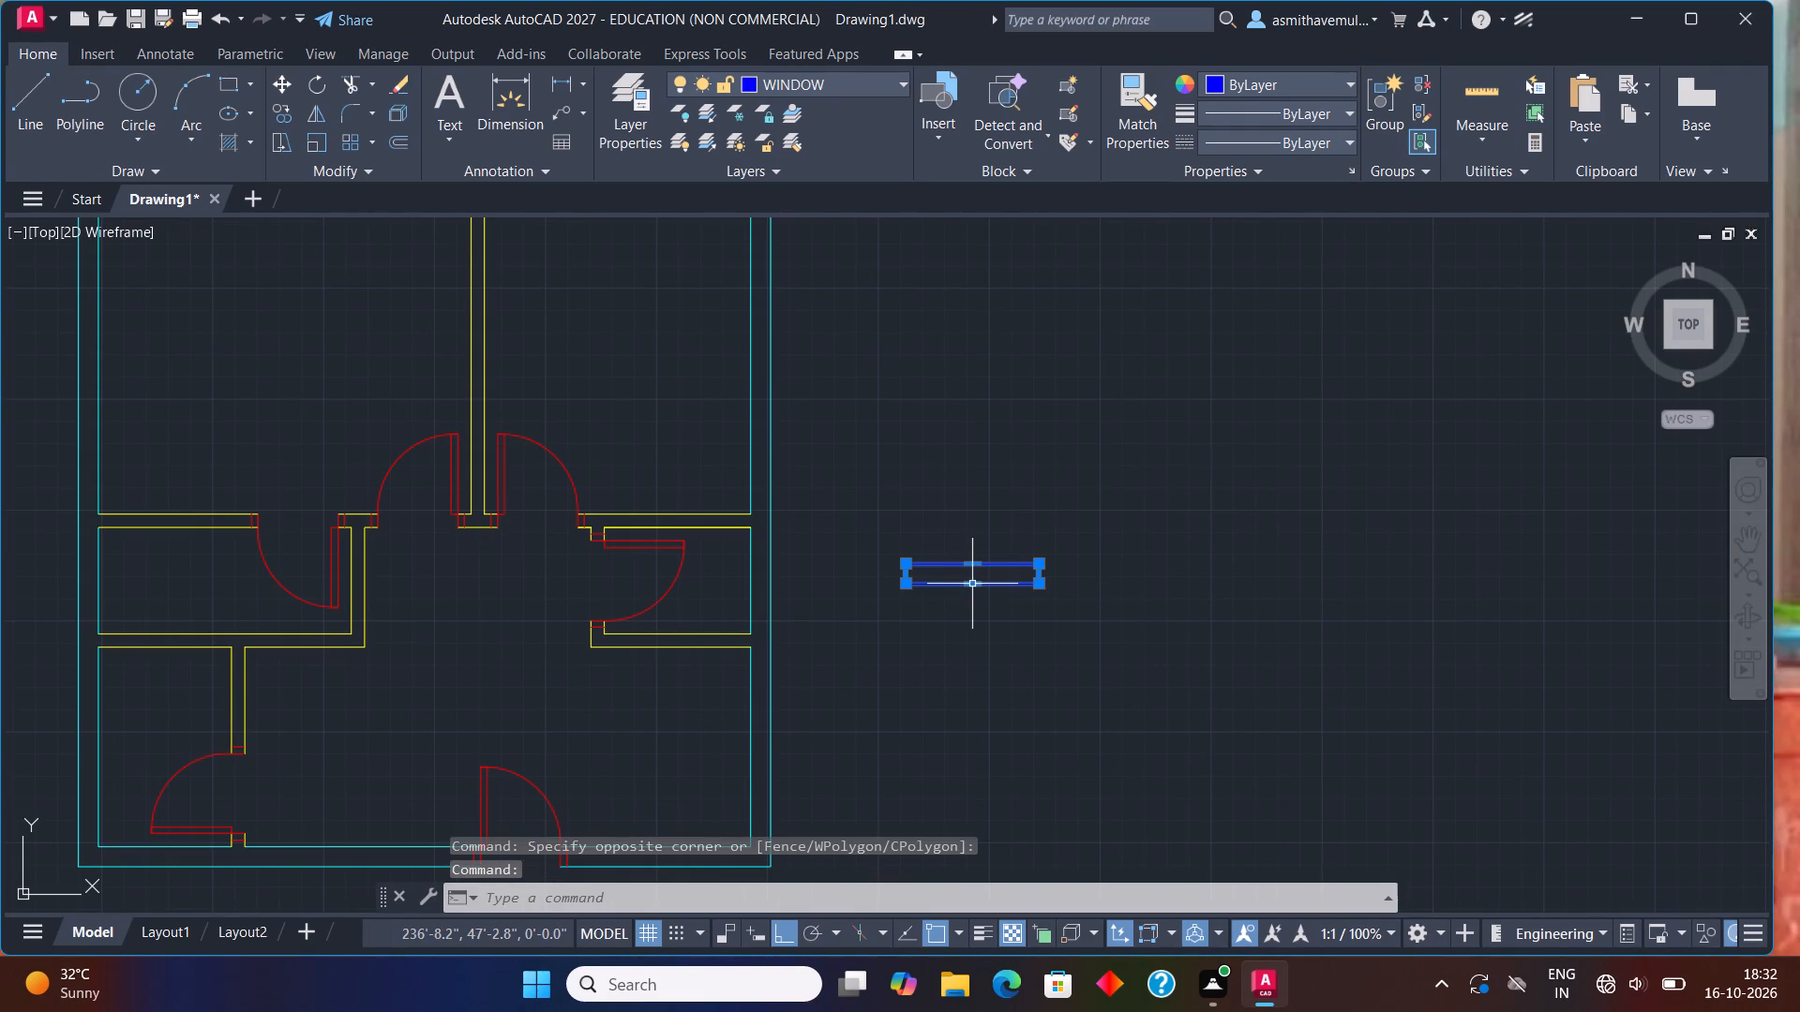
key("x")
key("Return")
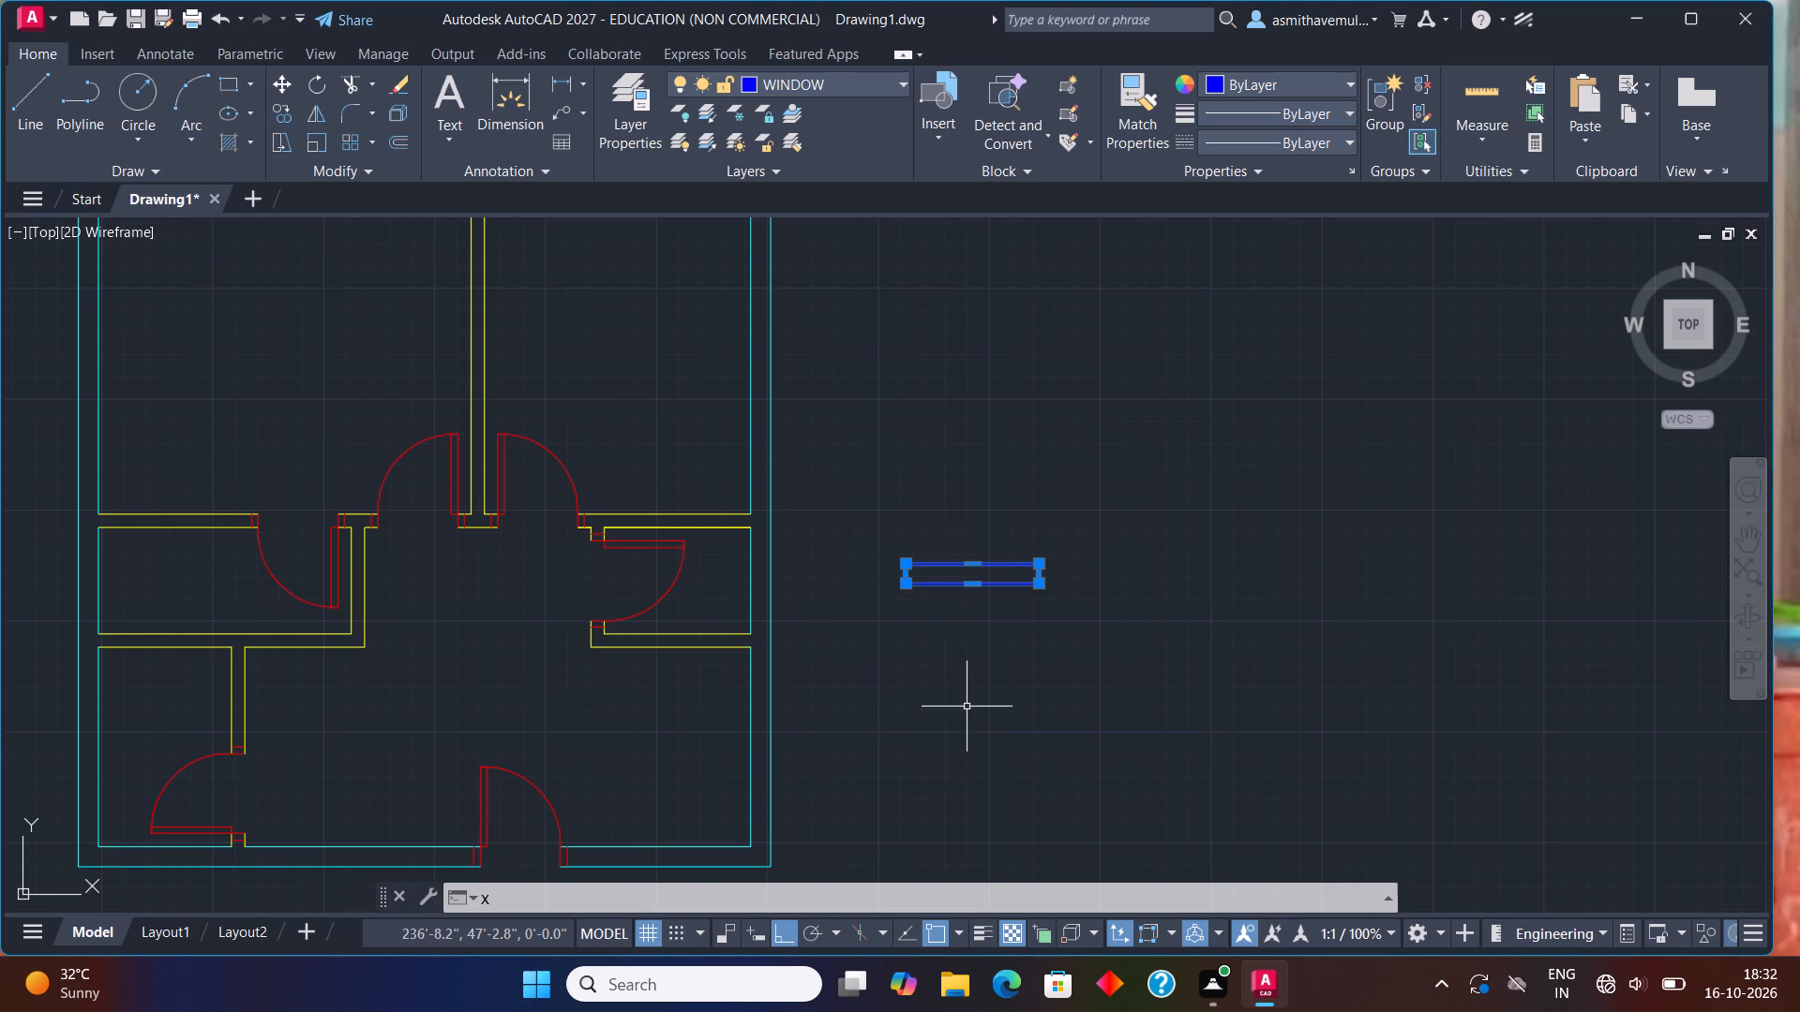
key("Return")
Draw a horizontal centre line across the window from its left side's midpoint to its right side's midpoint.
scroll(949, 664, "up", 1)
key("l")
key("Return")
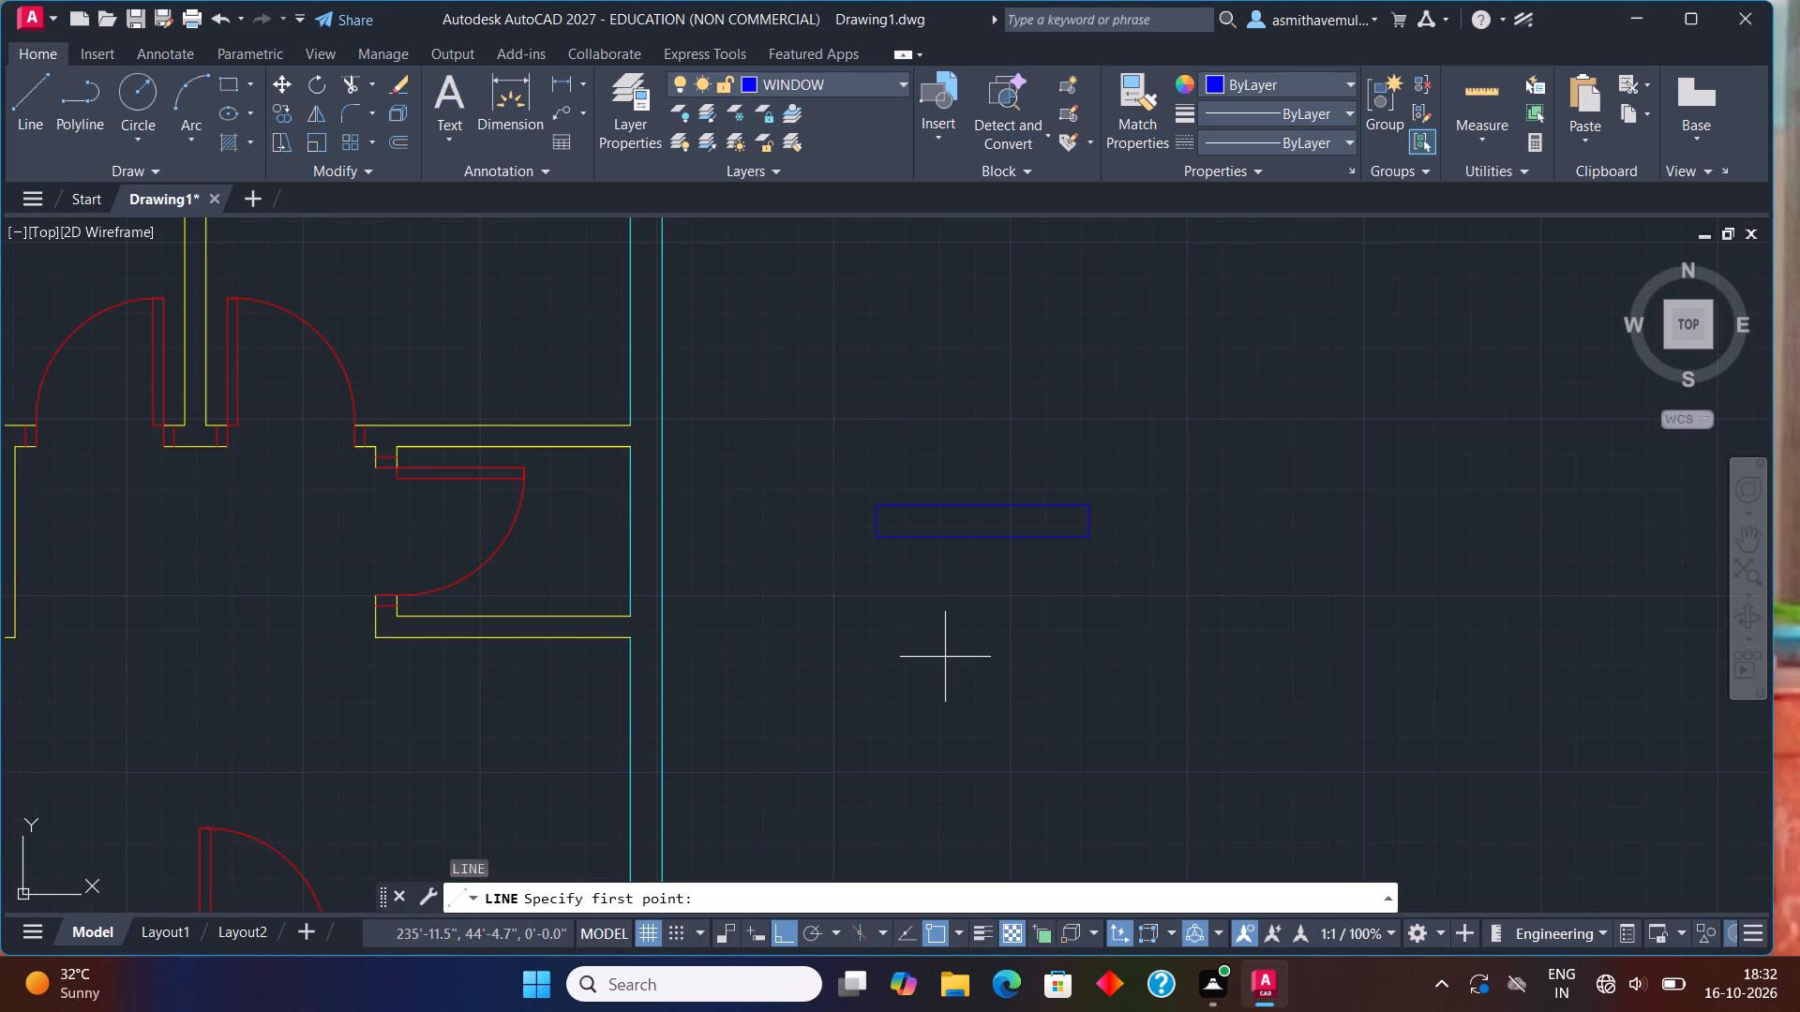
scroll(890, 473, "up", 2)
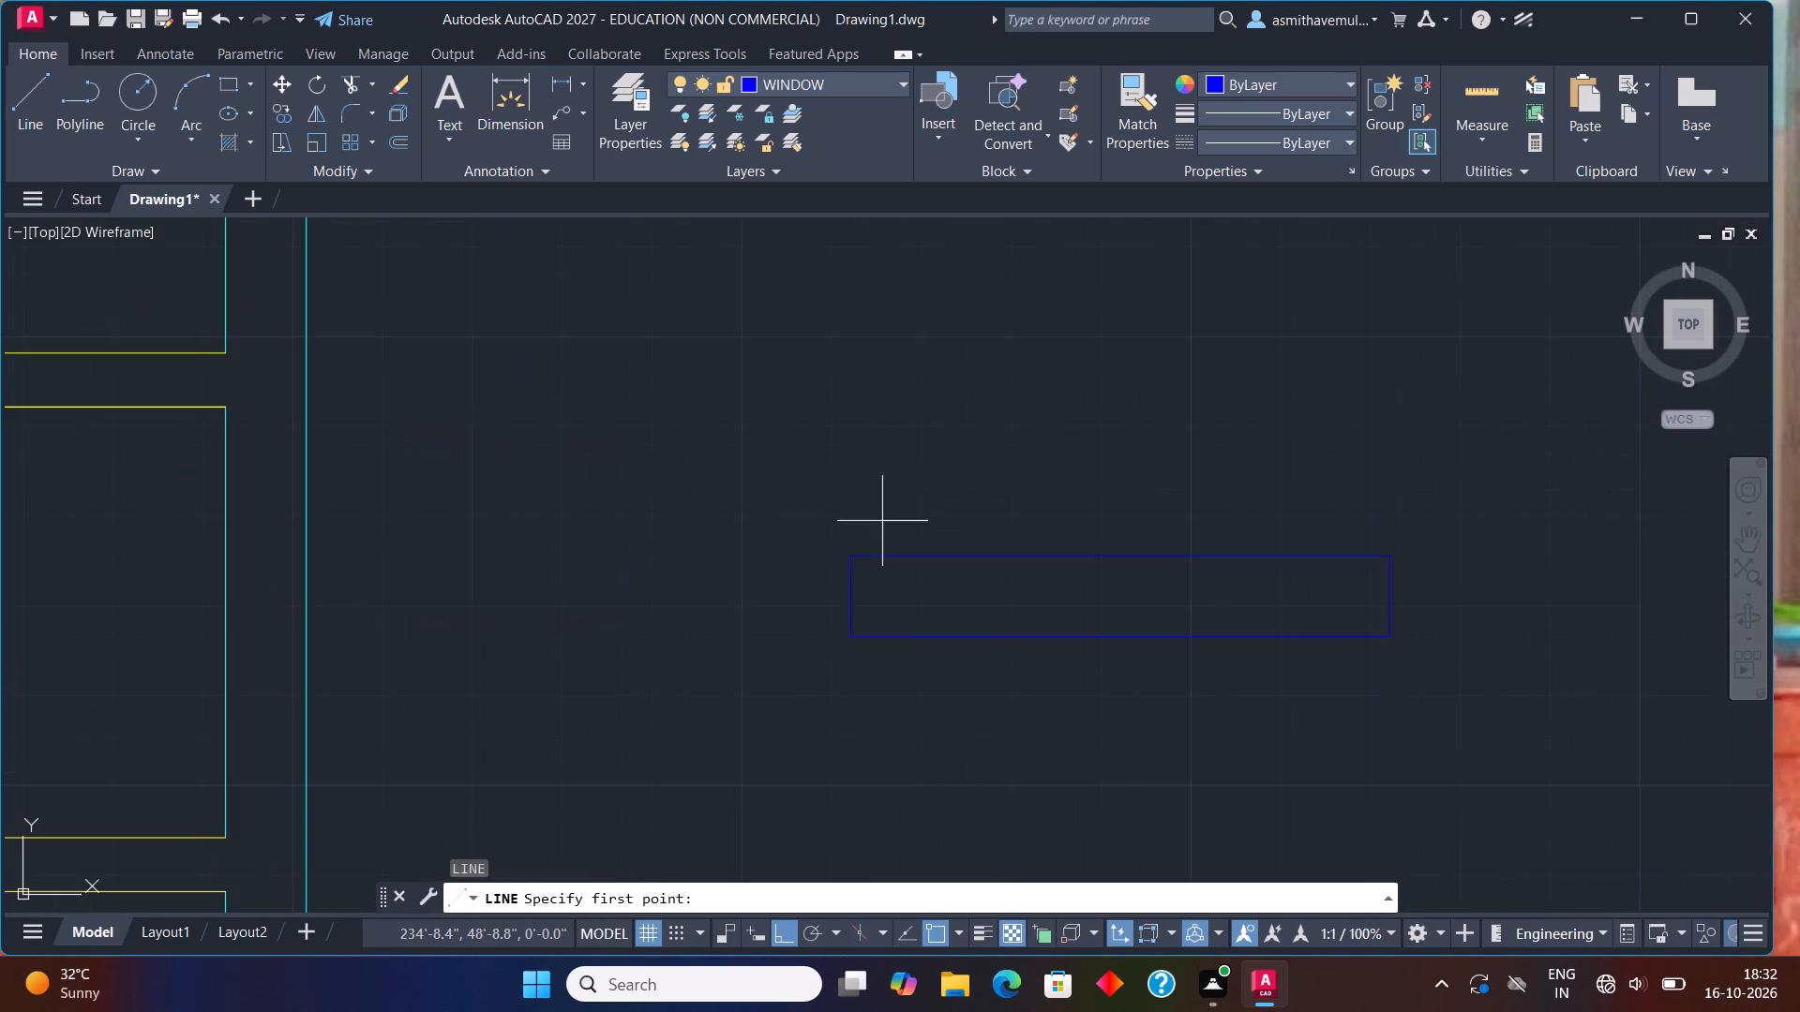
left_click(858, 592)
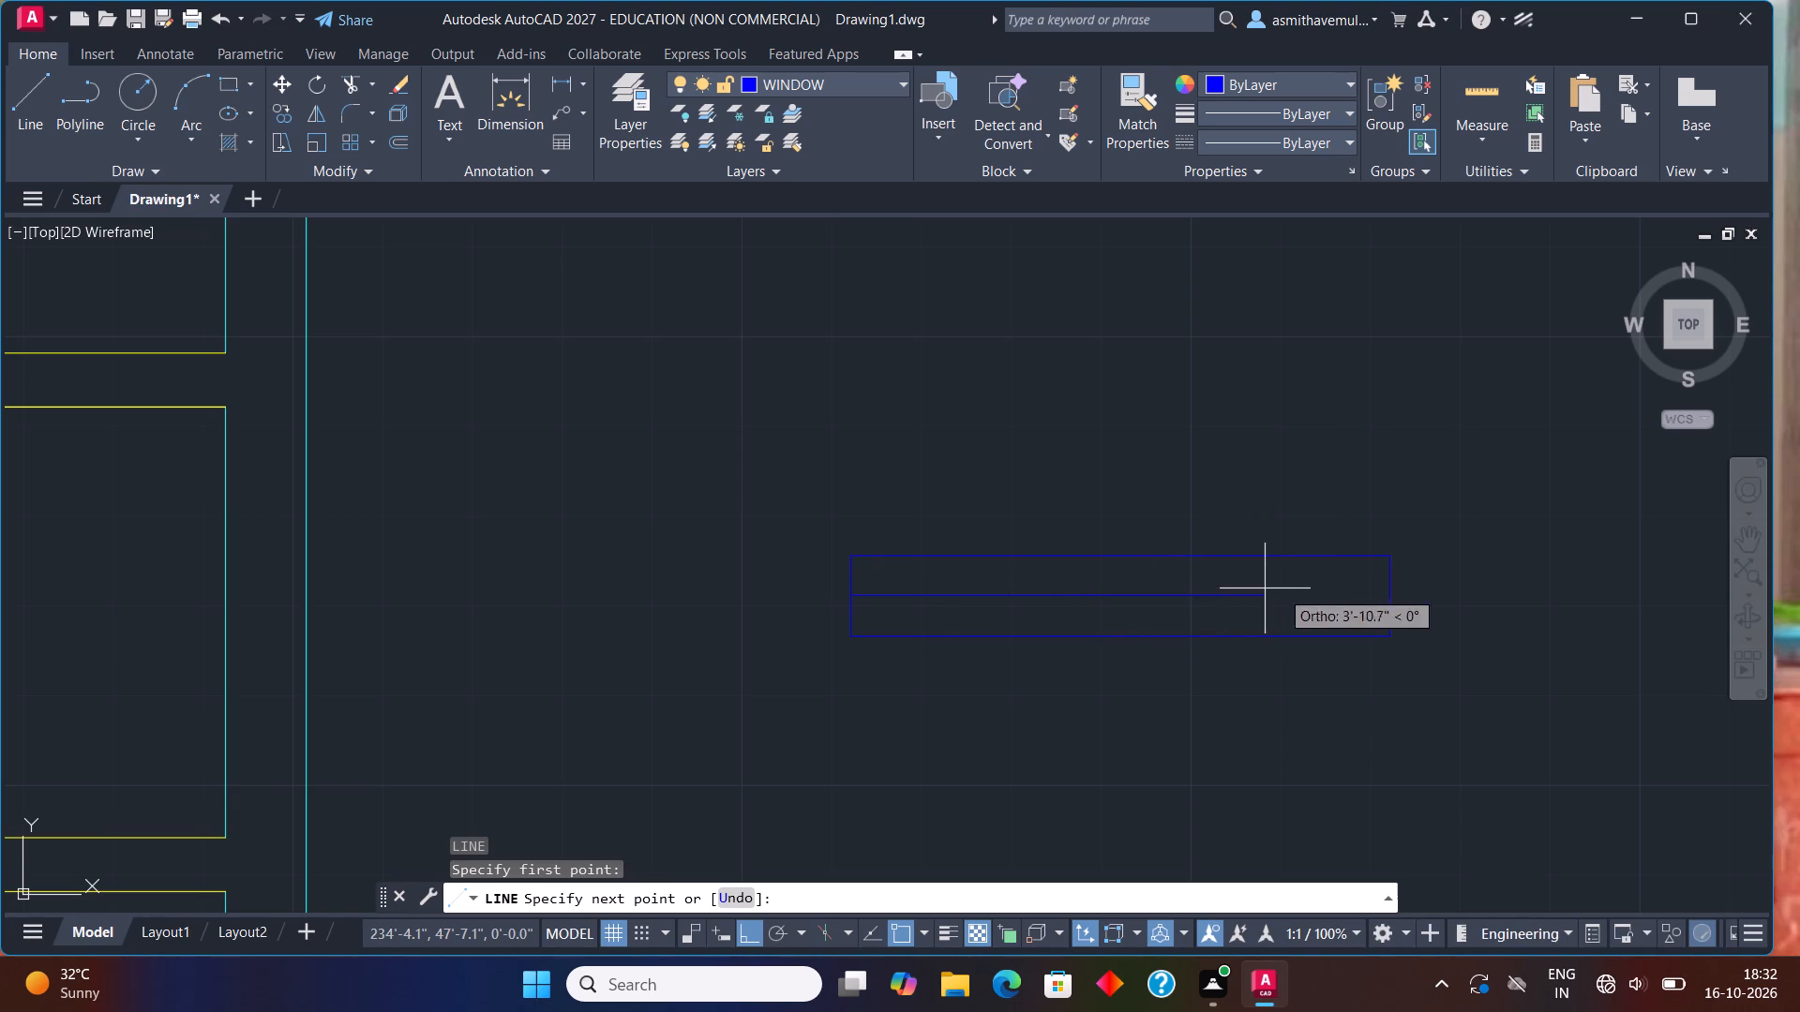
left_click(1385, 598)
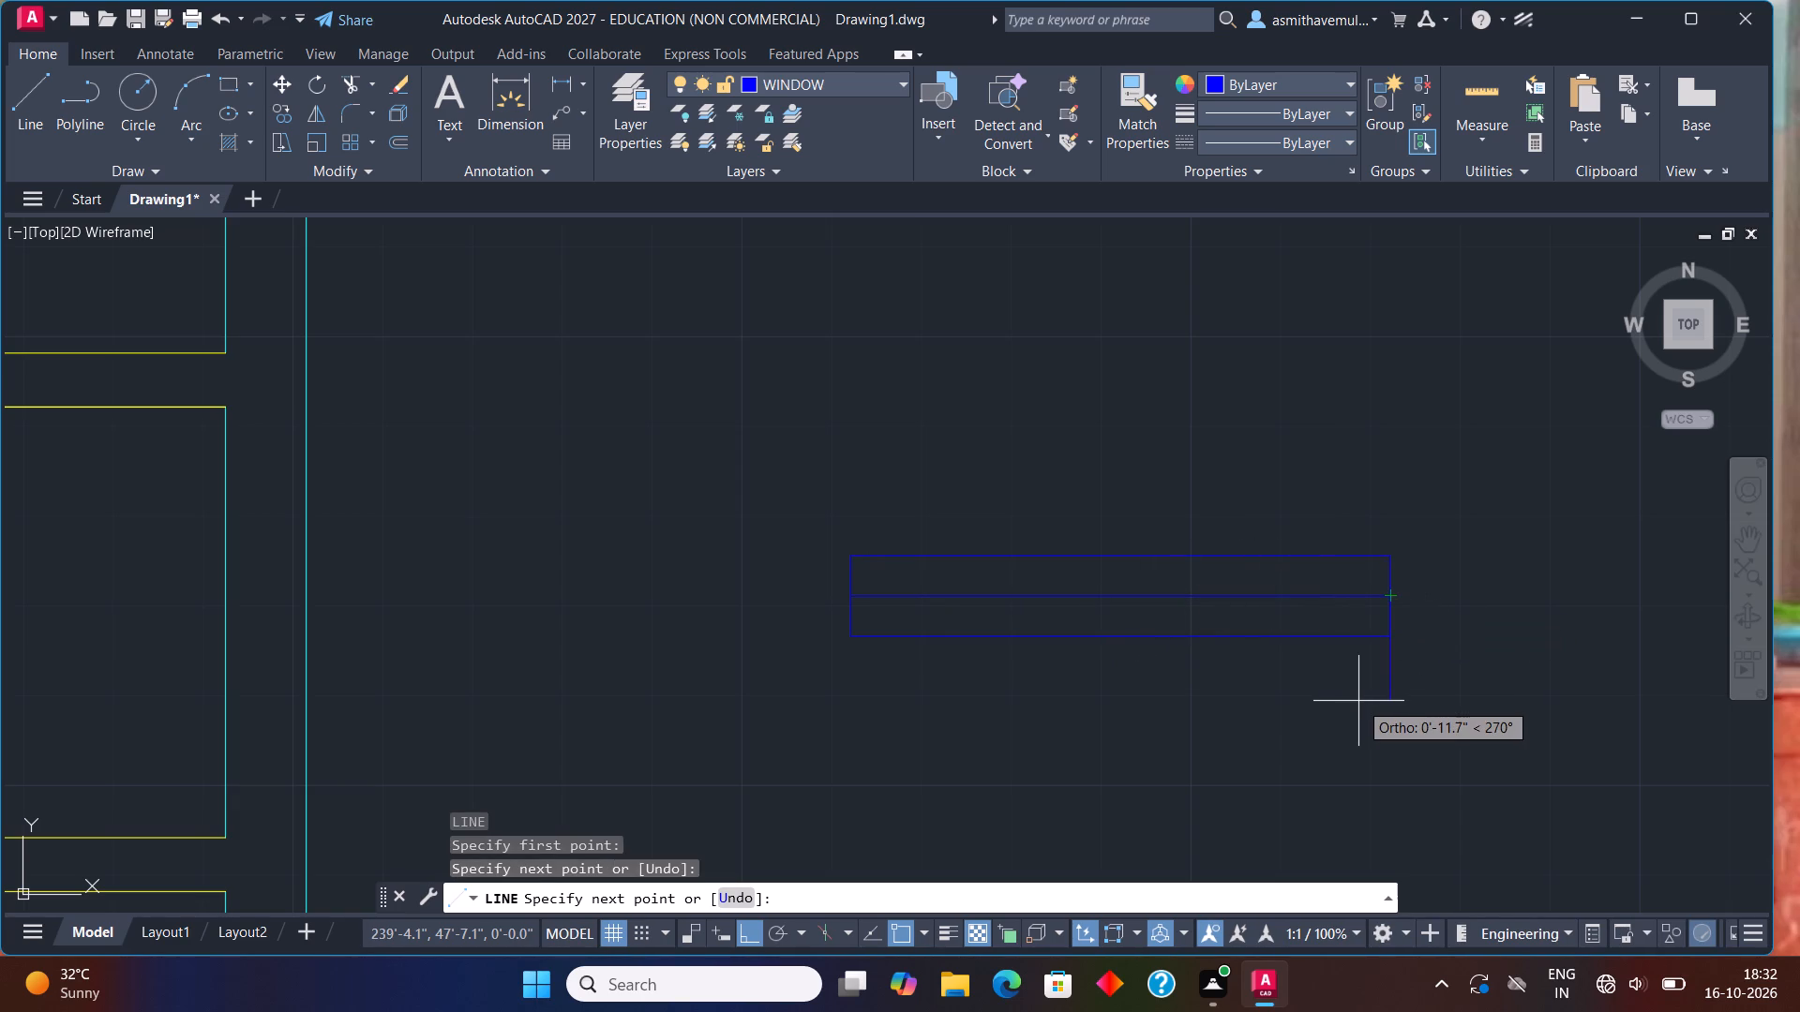
key("Escape")
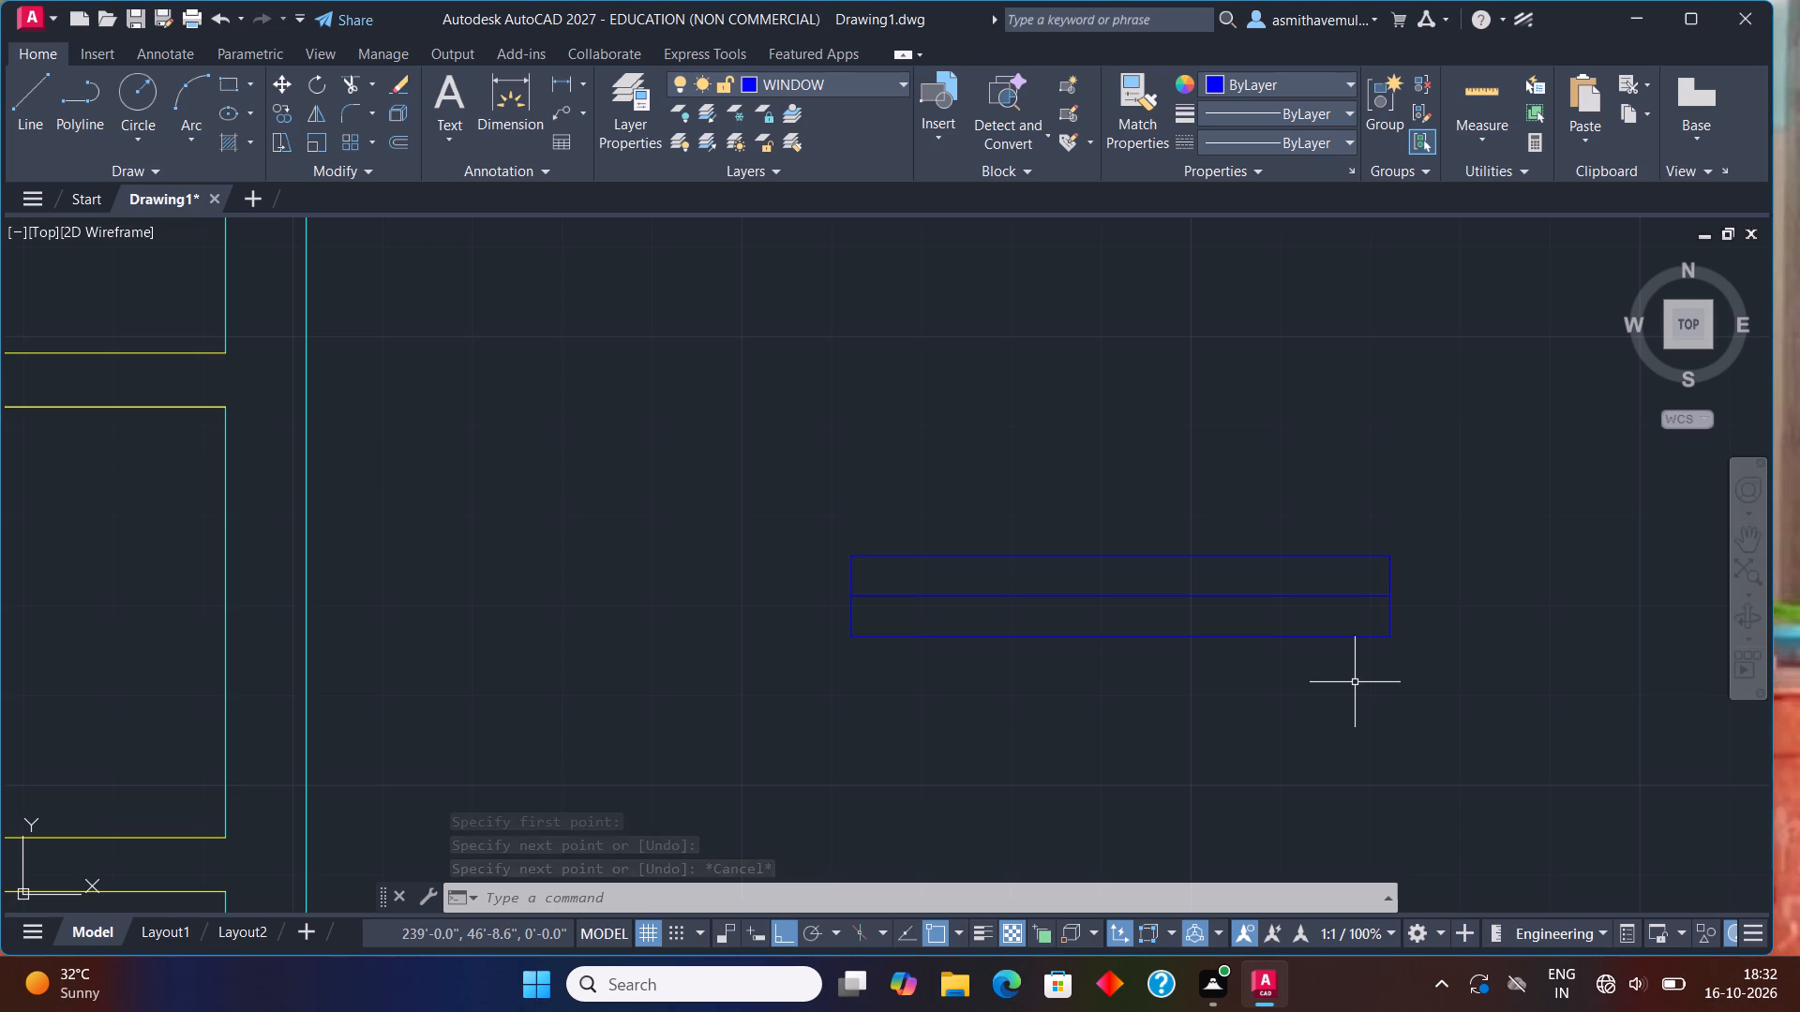
Offset the window's centre line 3" upward and its left and right end lines 3" outward.
key("o")
key("Return")
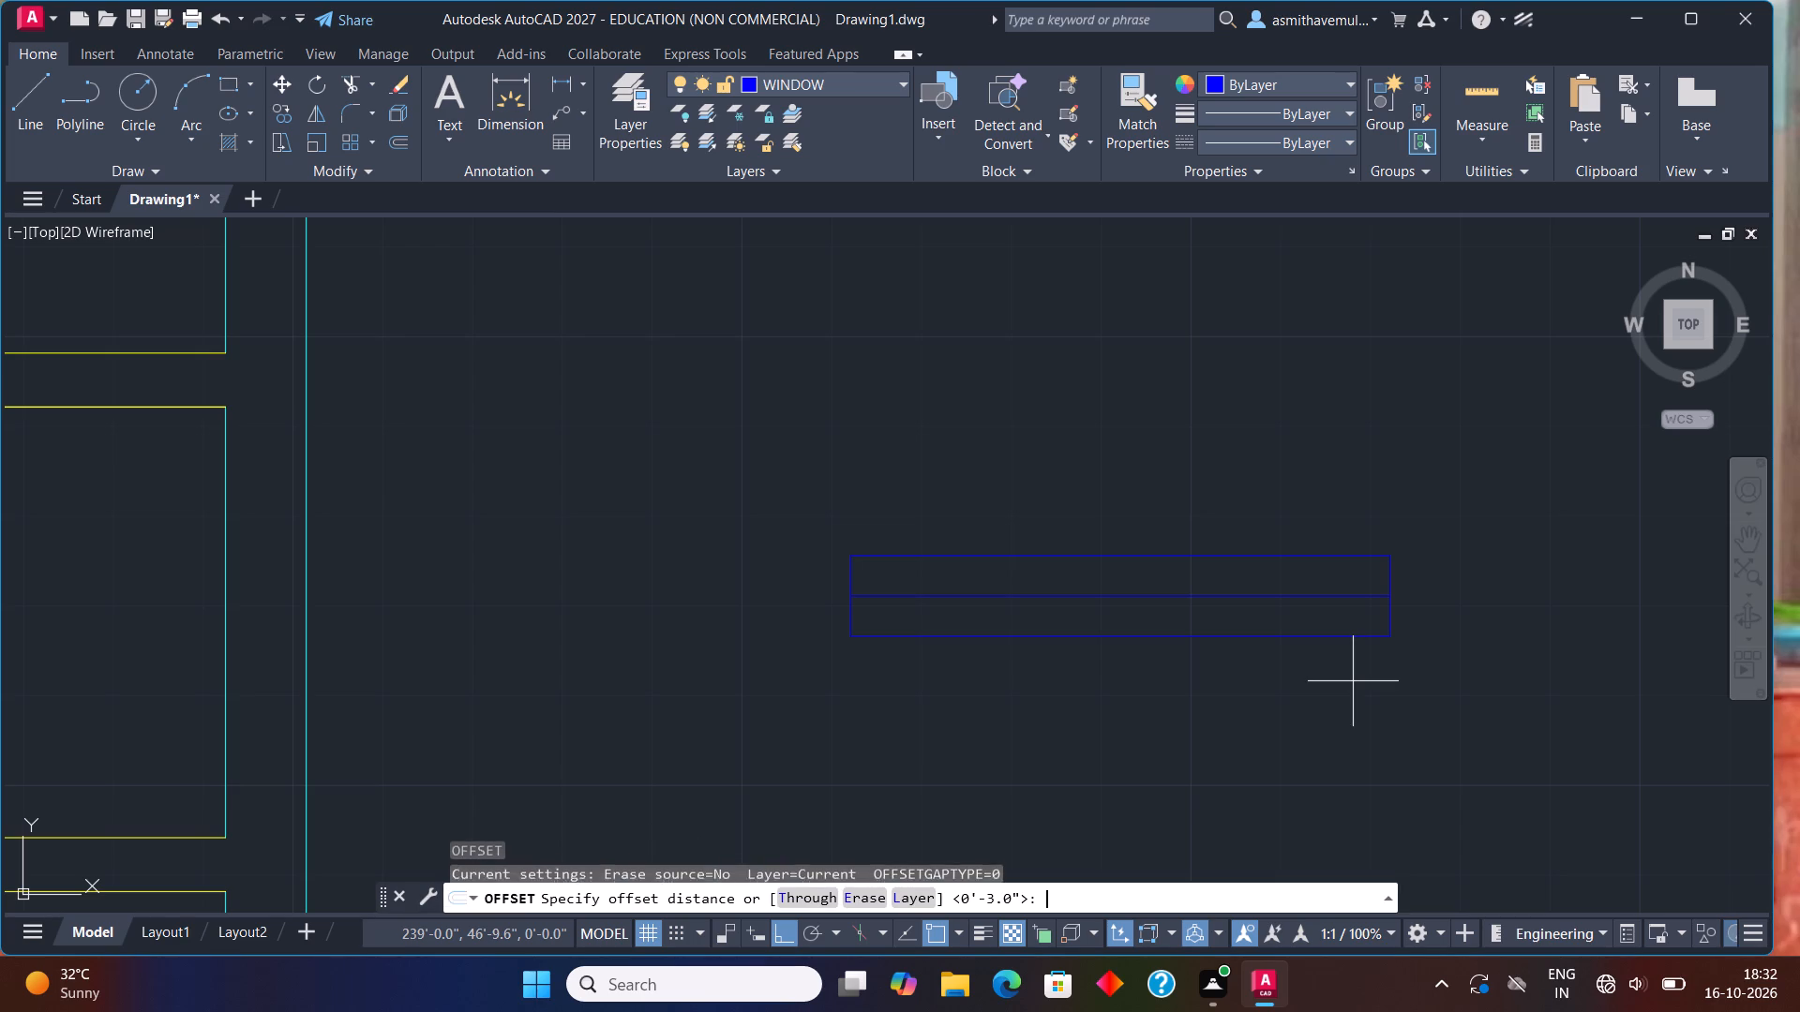
key("3")
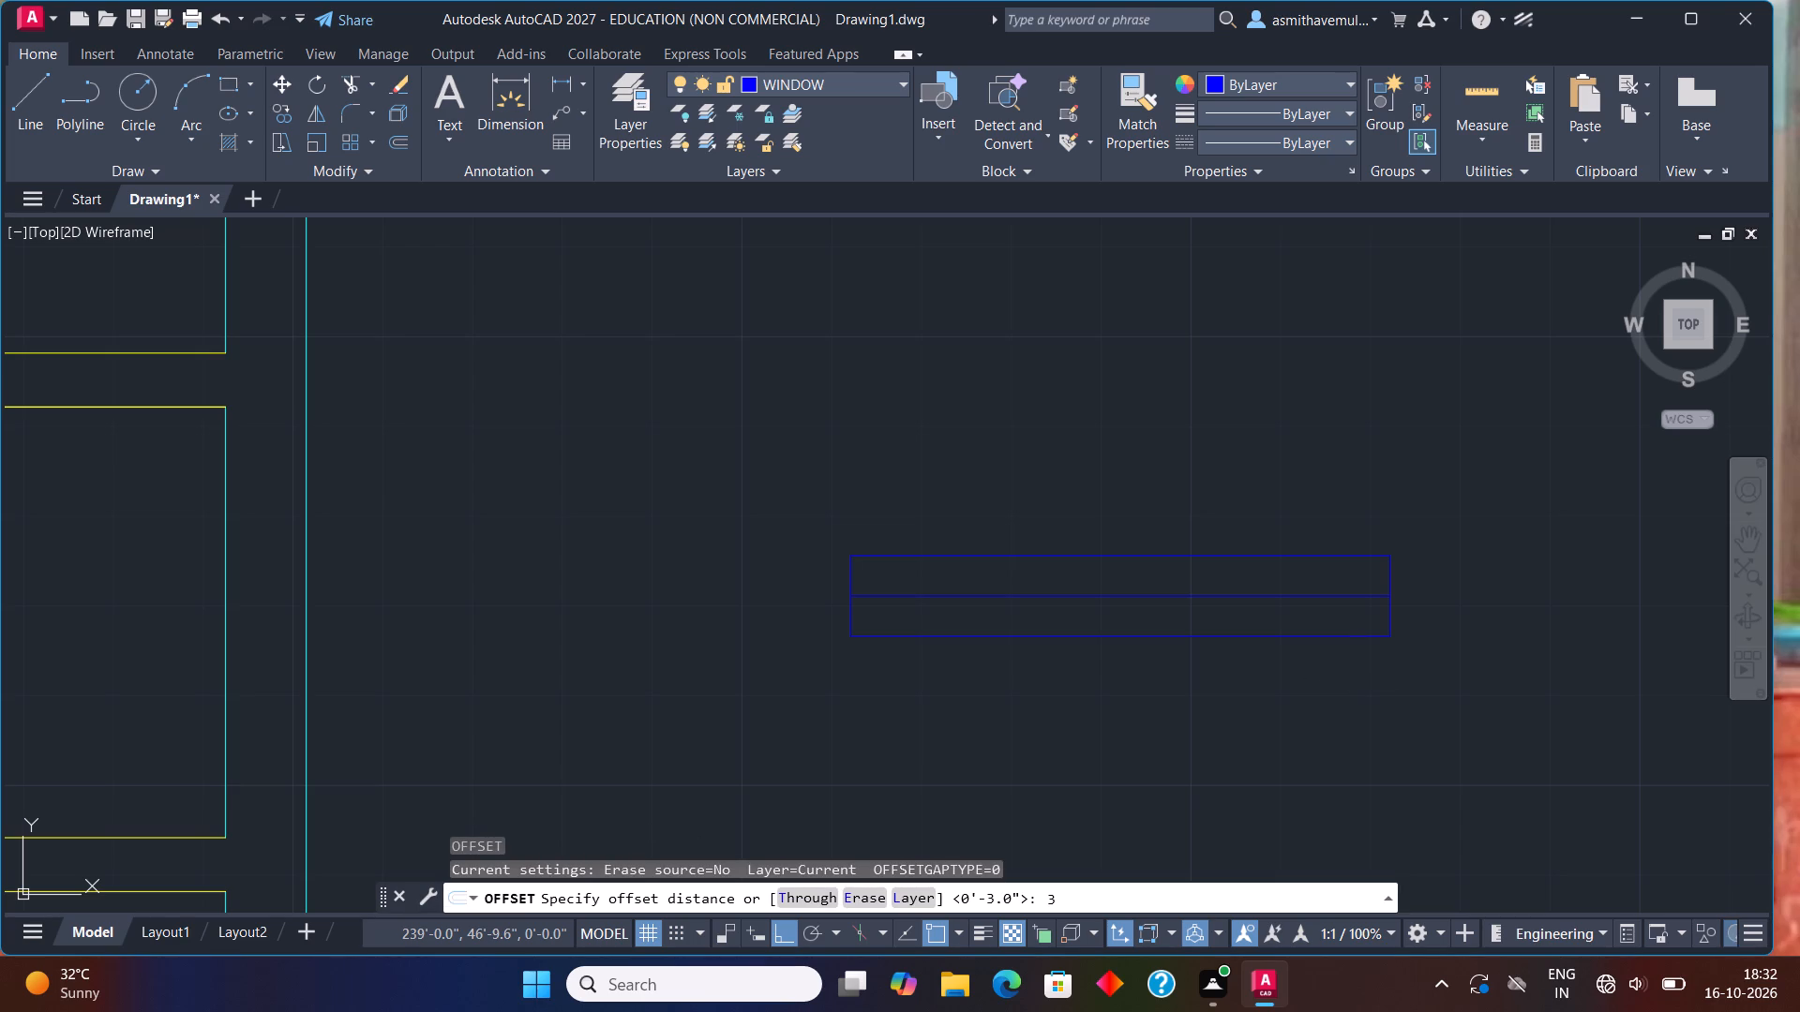
key("shift+quotedbl")
key("Return")
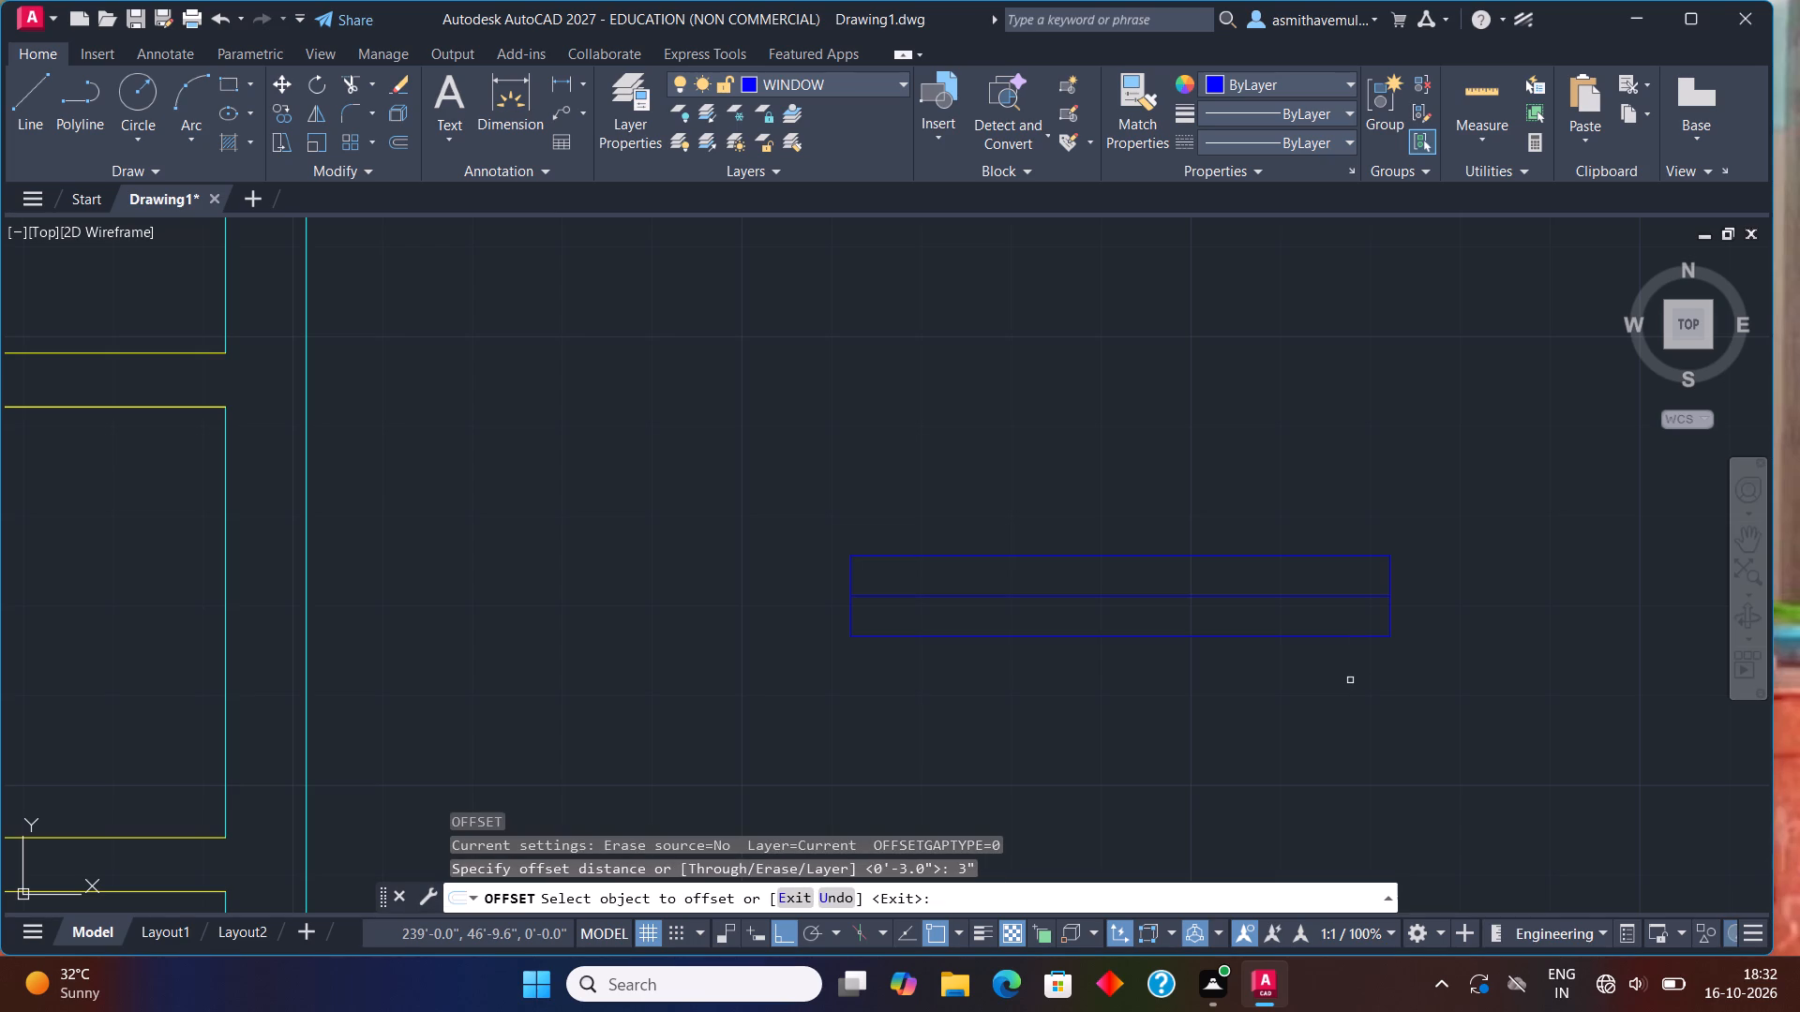
left_click(1275, 593)
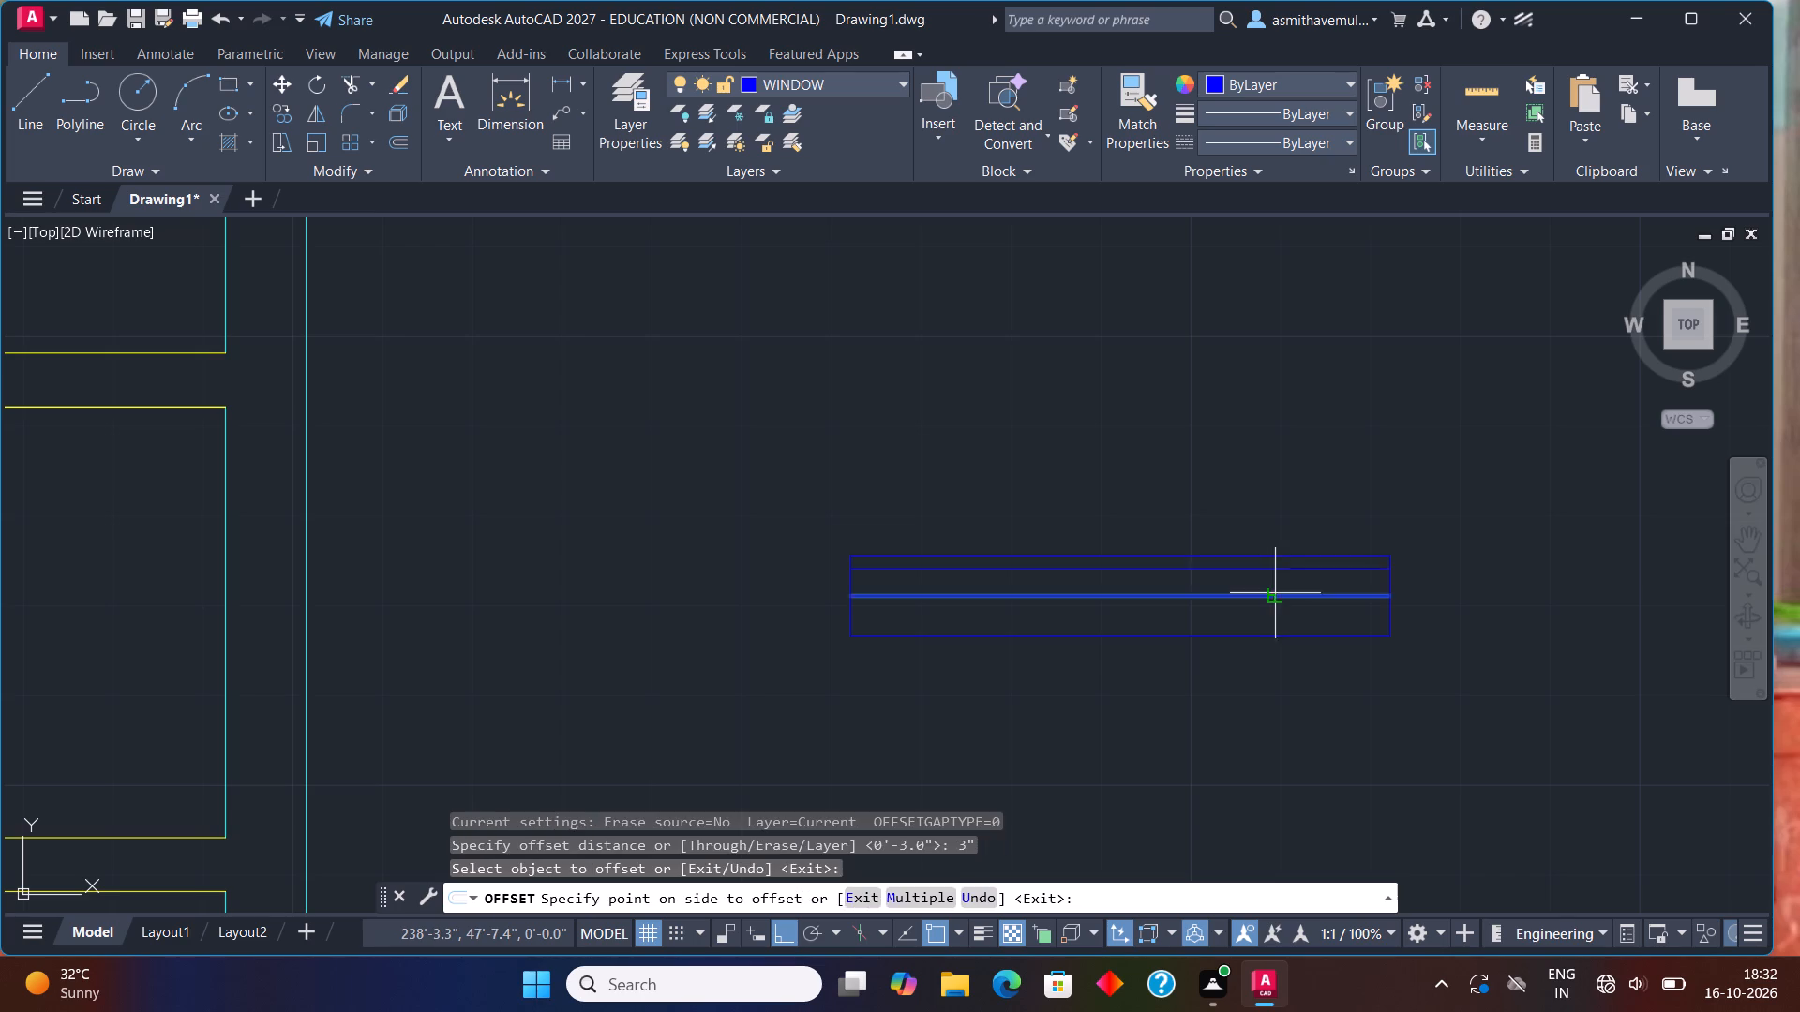
left_click(1275, 573)
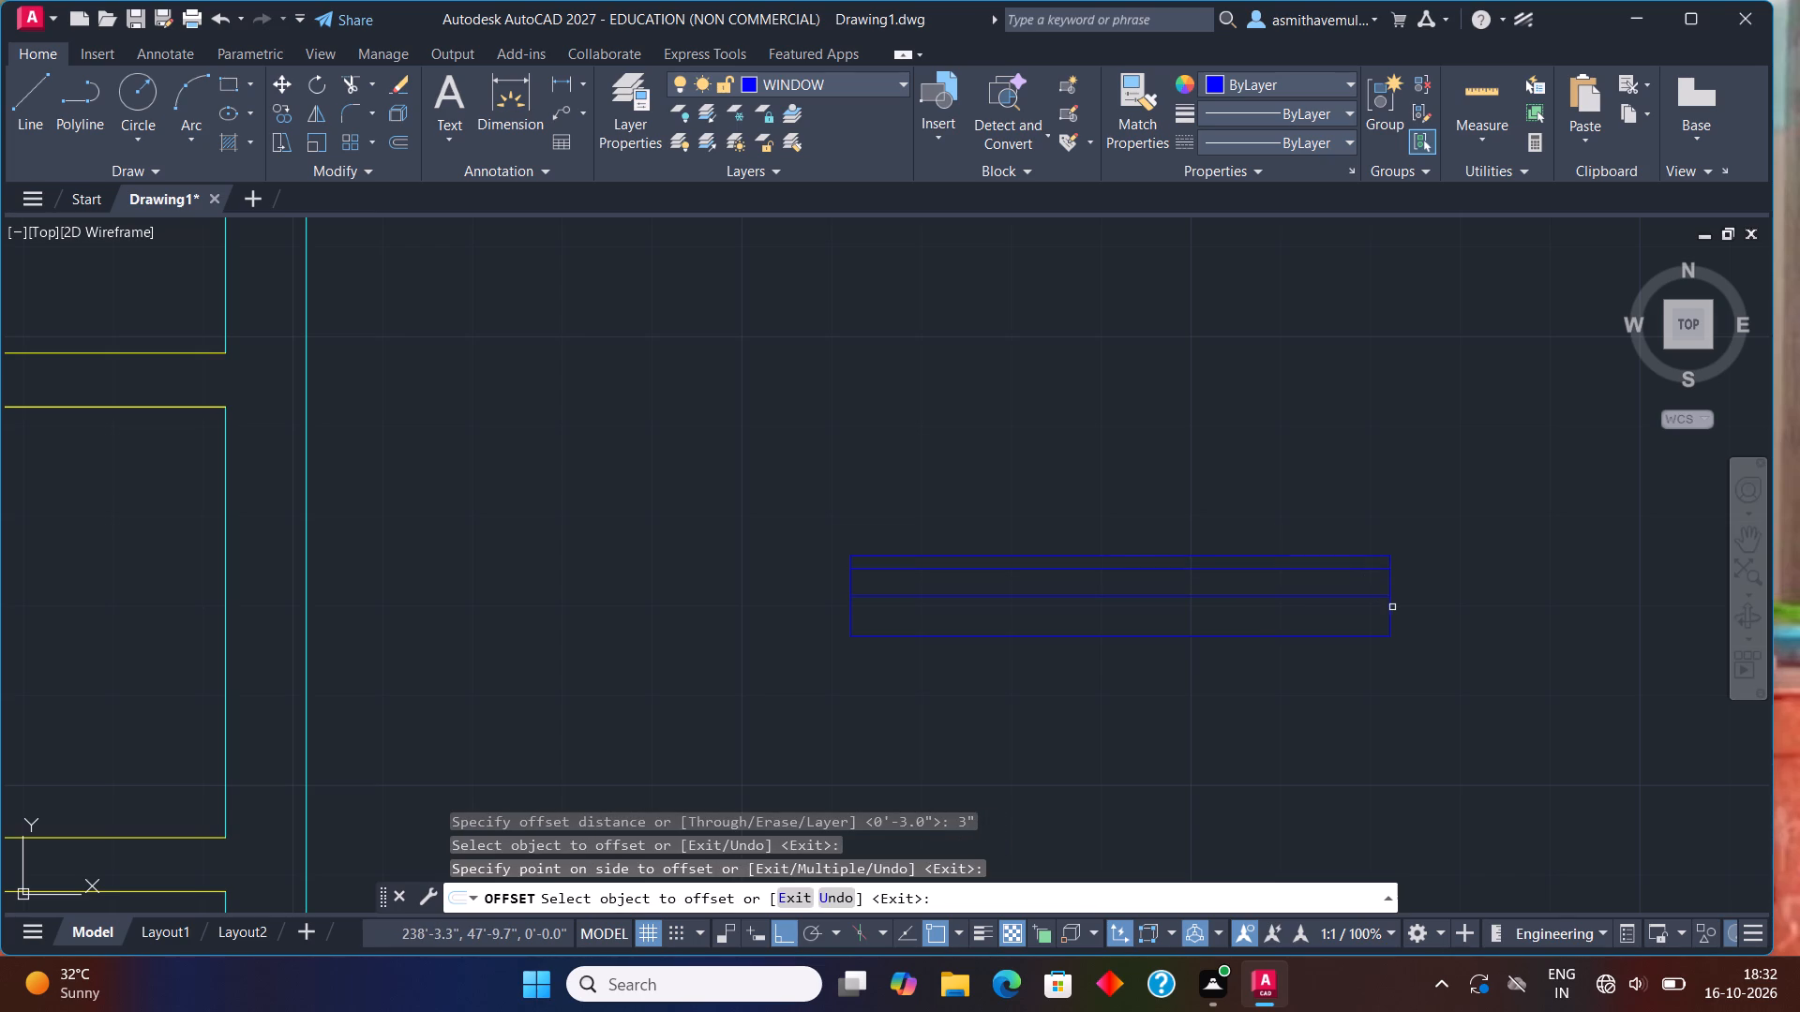
left_click(1388, 607)
left_click(1447, 591)
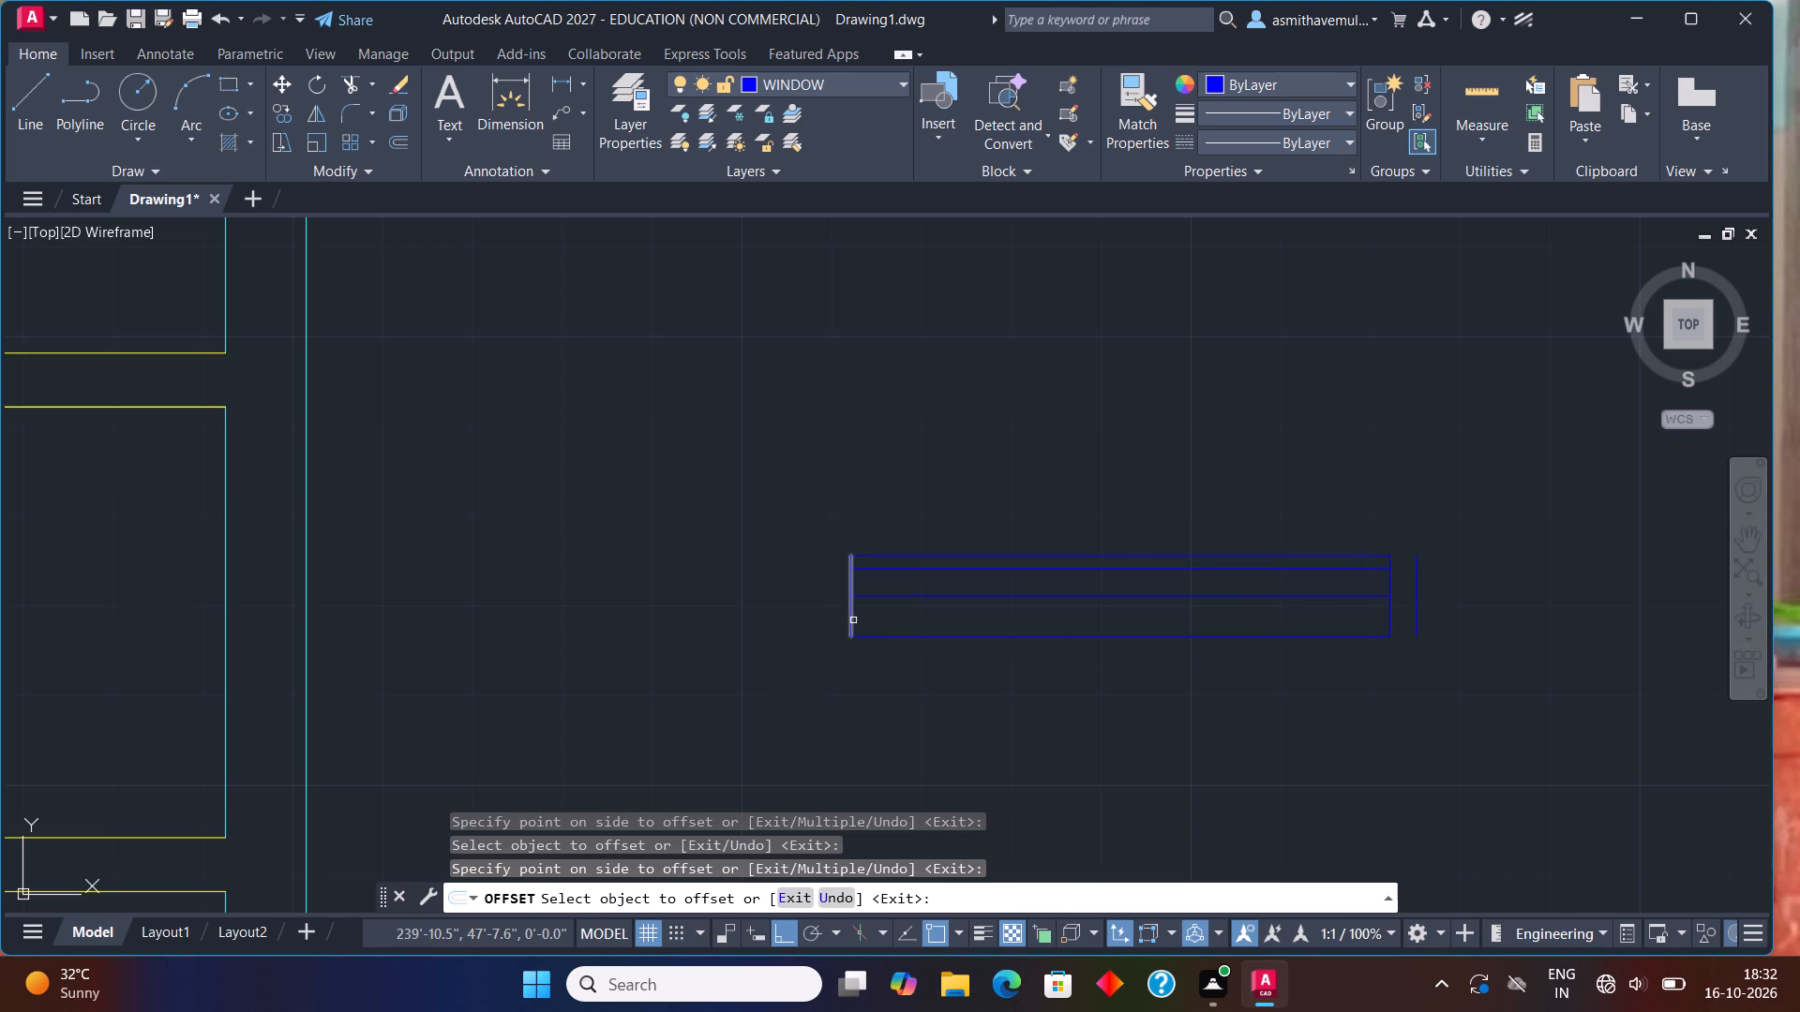
left_click(852, 619)
left_click(779, 613)
key("Escape")
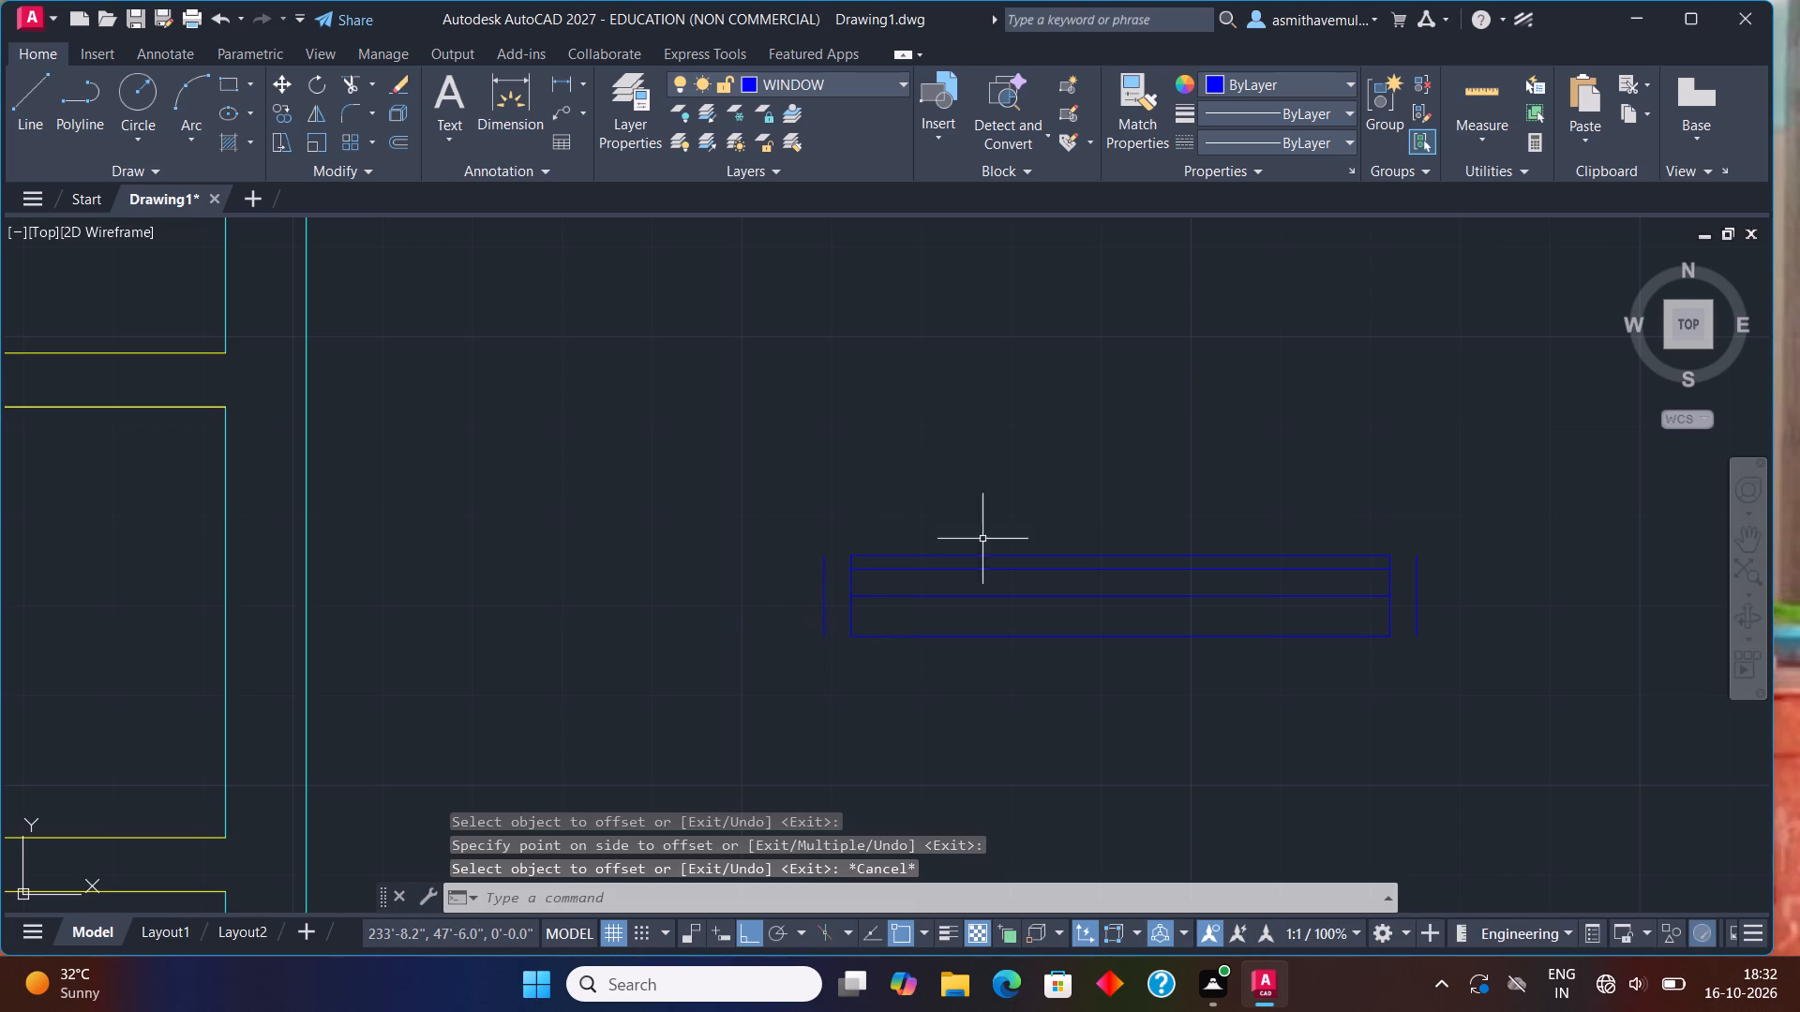
Copy the complete window from the top of its right outer line, placing four horizontal copies around it in the empty space beside the plan.
left_click_drag(1557, 474, 911, 737)
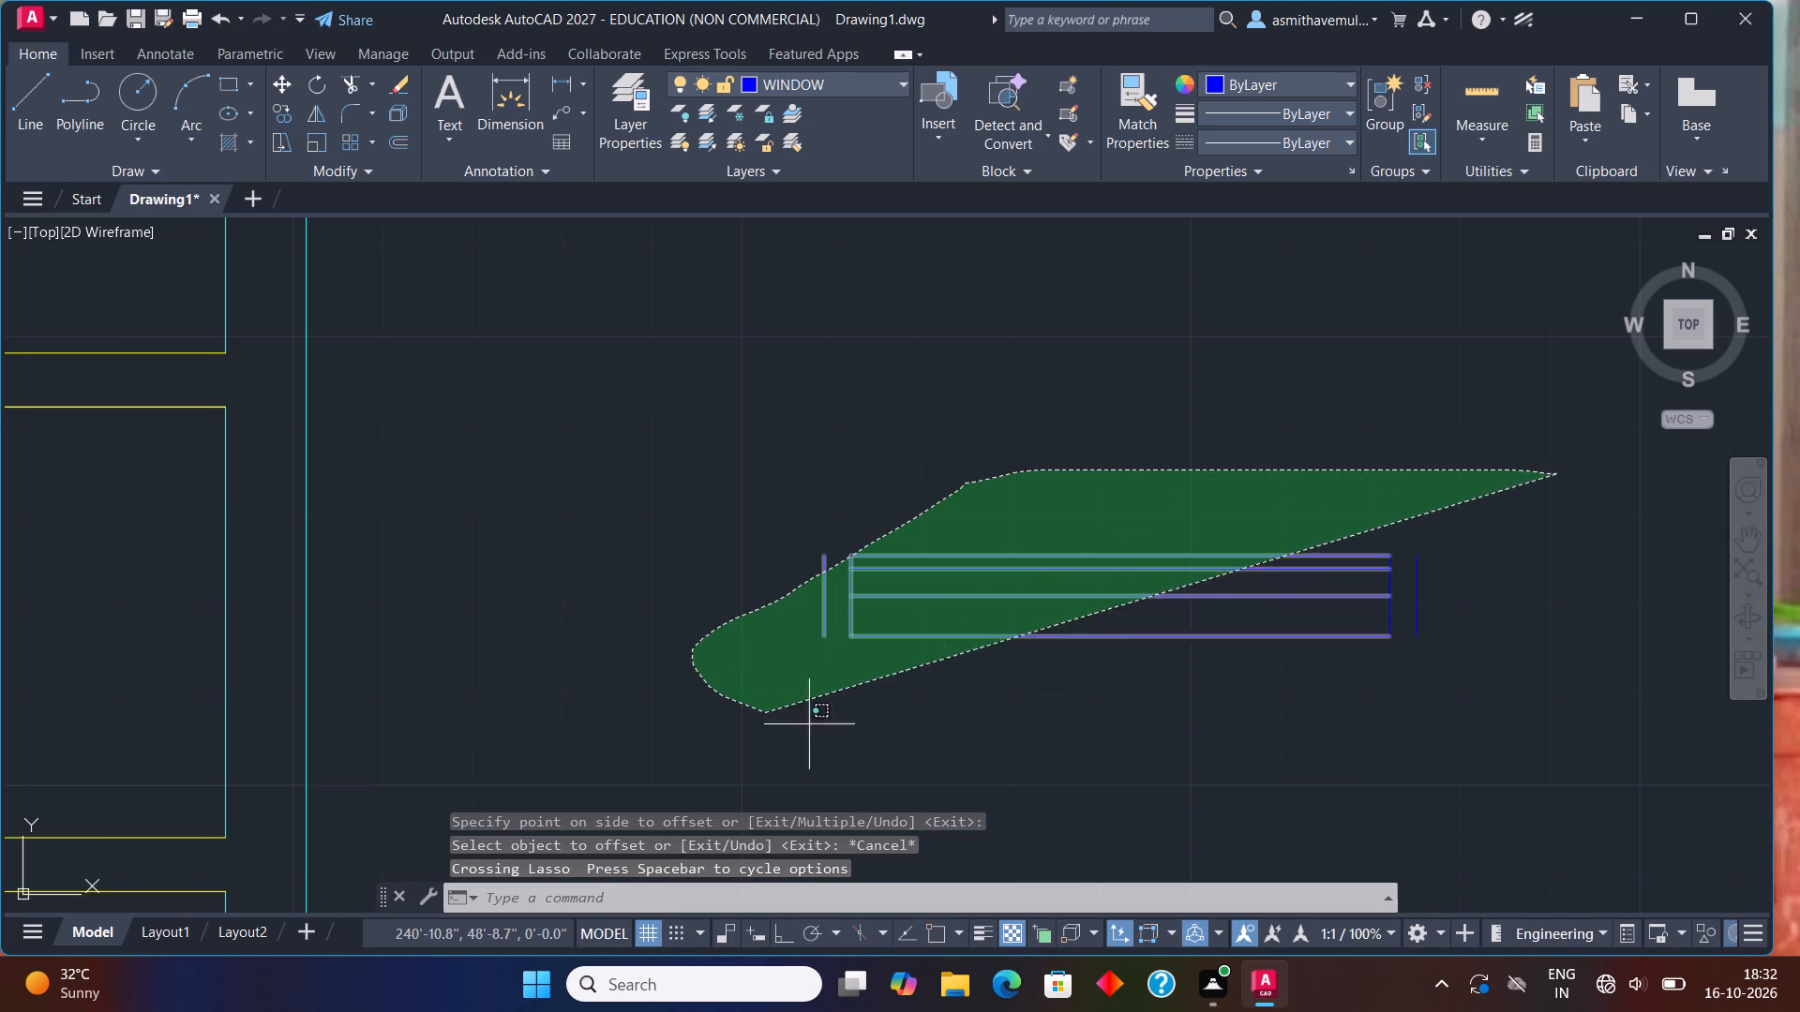
left_click_drag(911, 737, 1282, 737)
type("COP")
key("y")
key("Return")
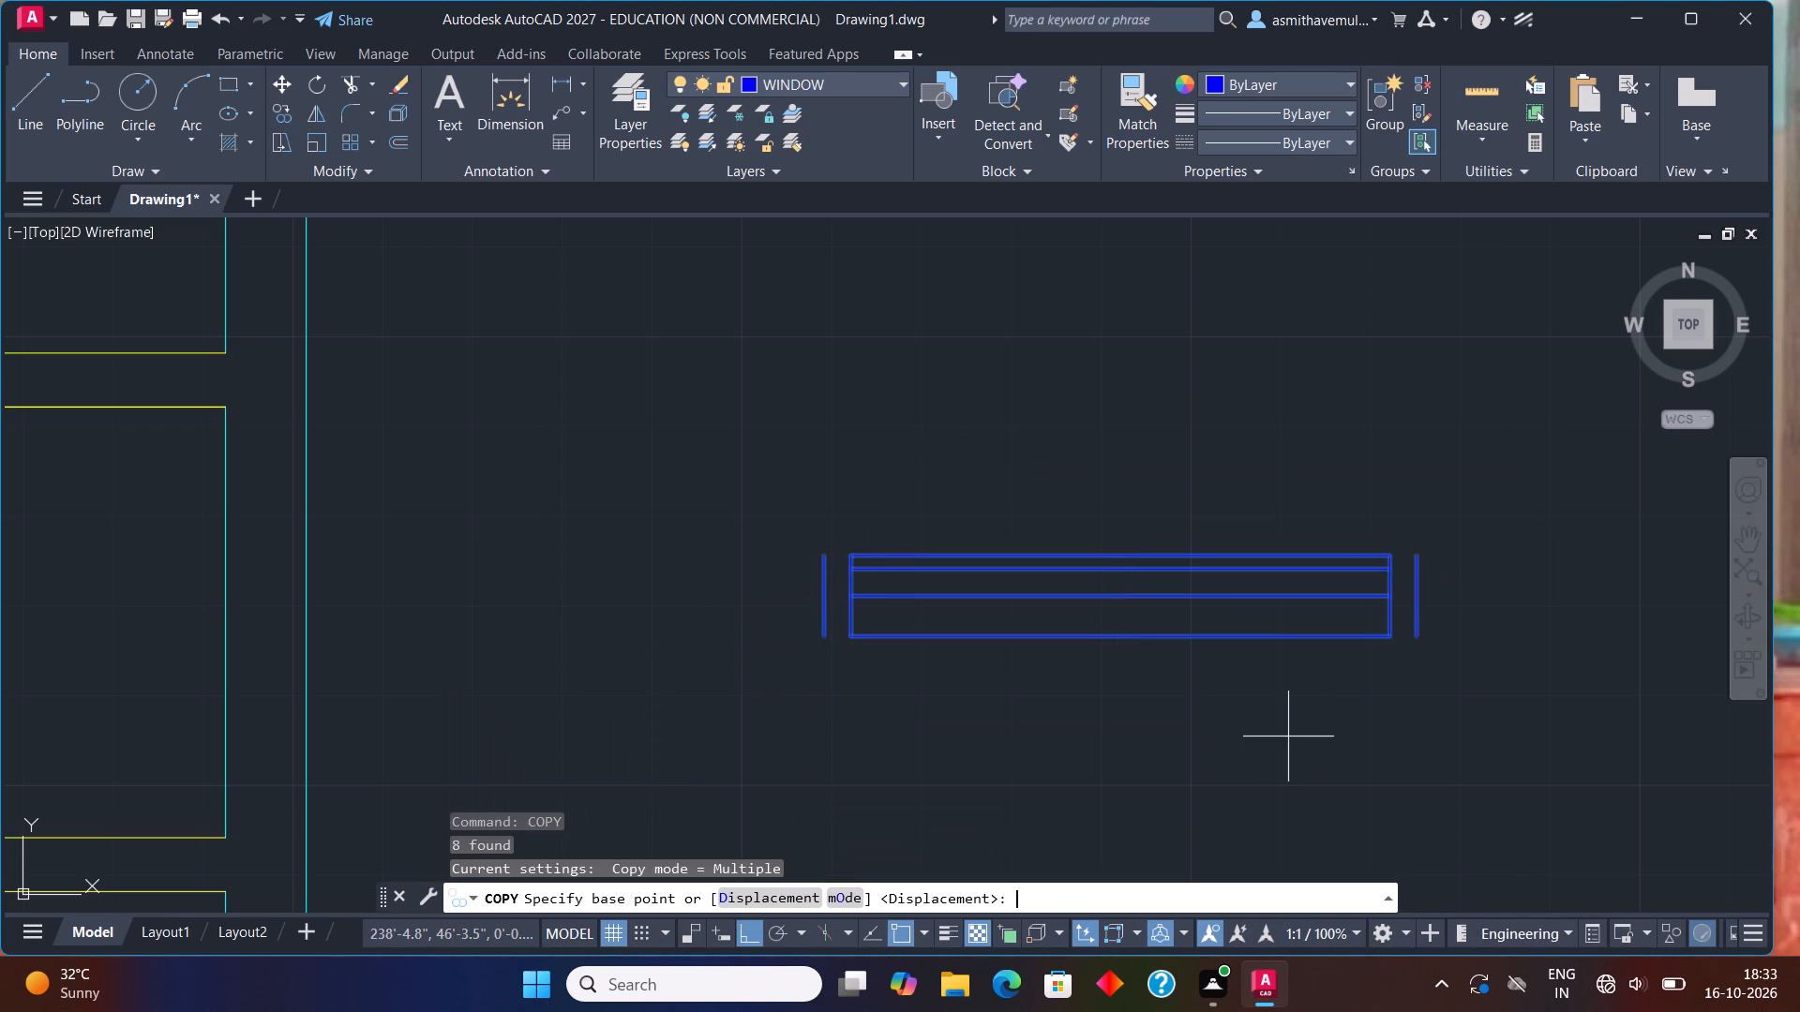
left_click(1413, 547)
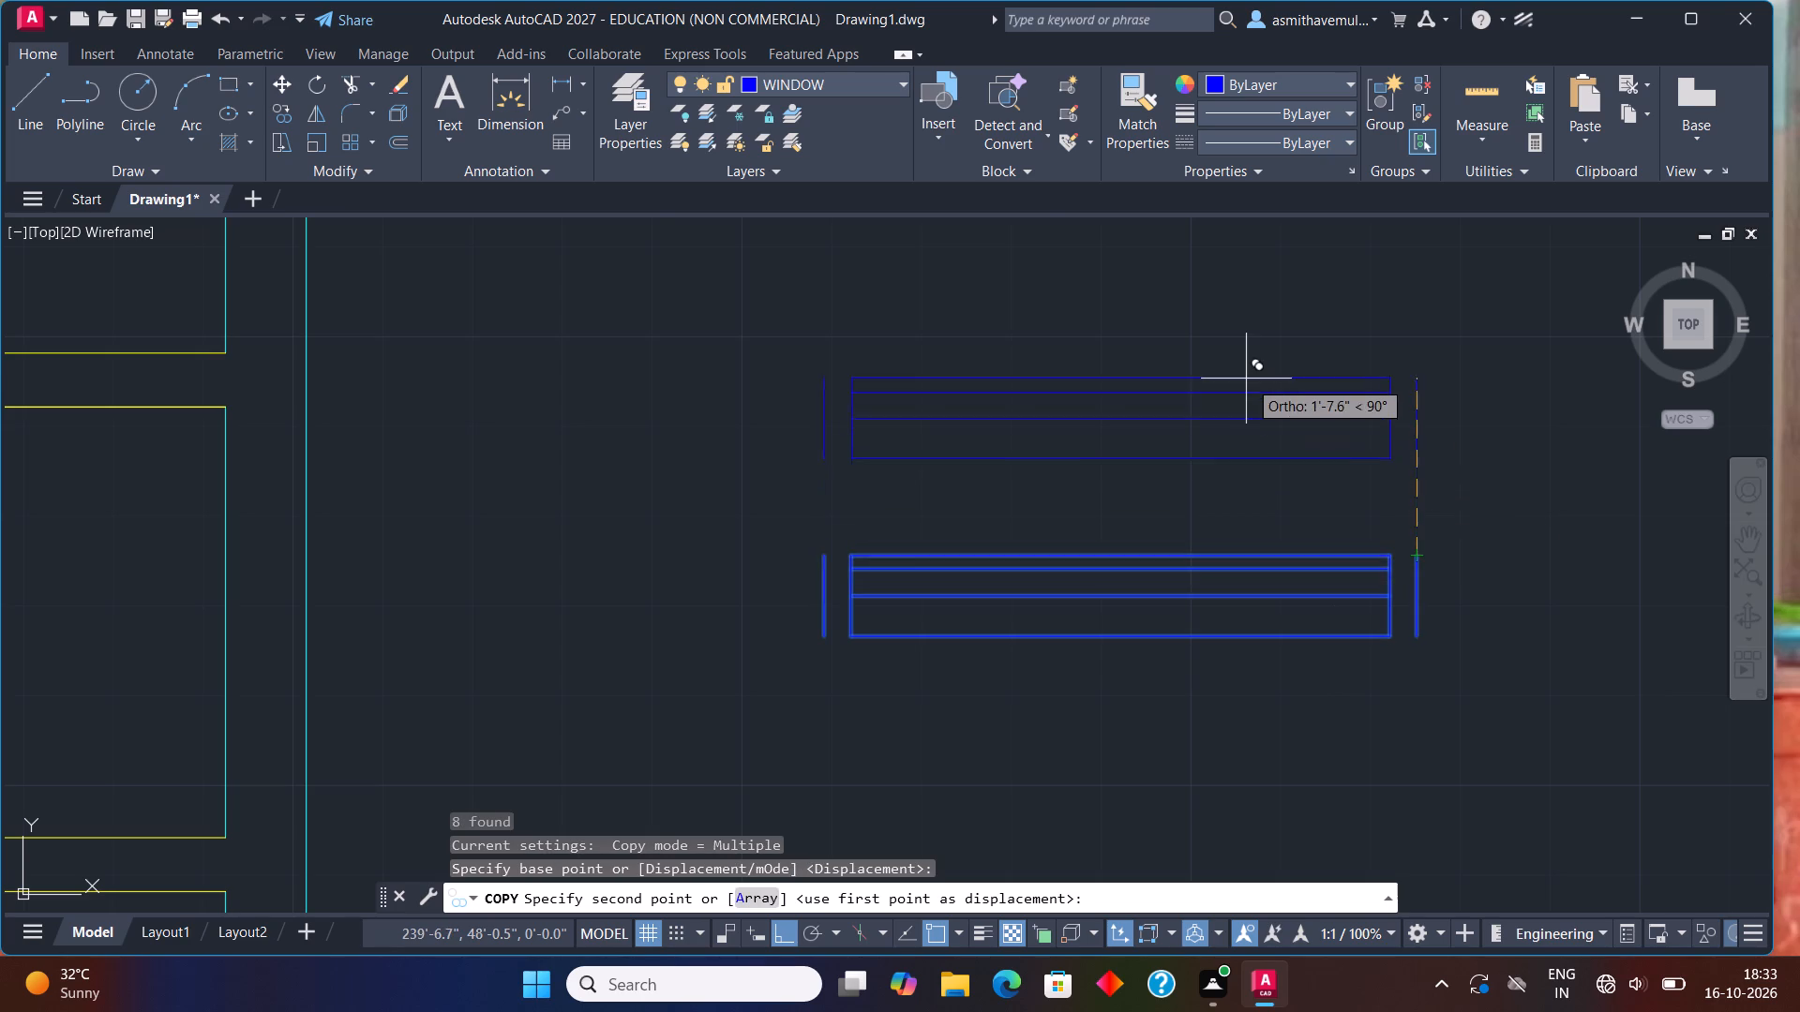
scroll(1246, 379, "down", 3)
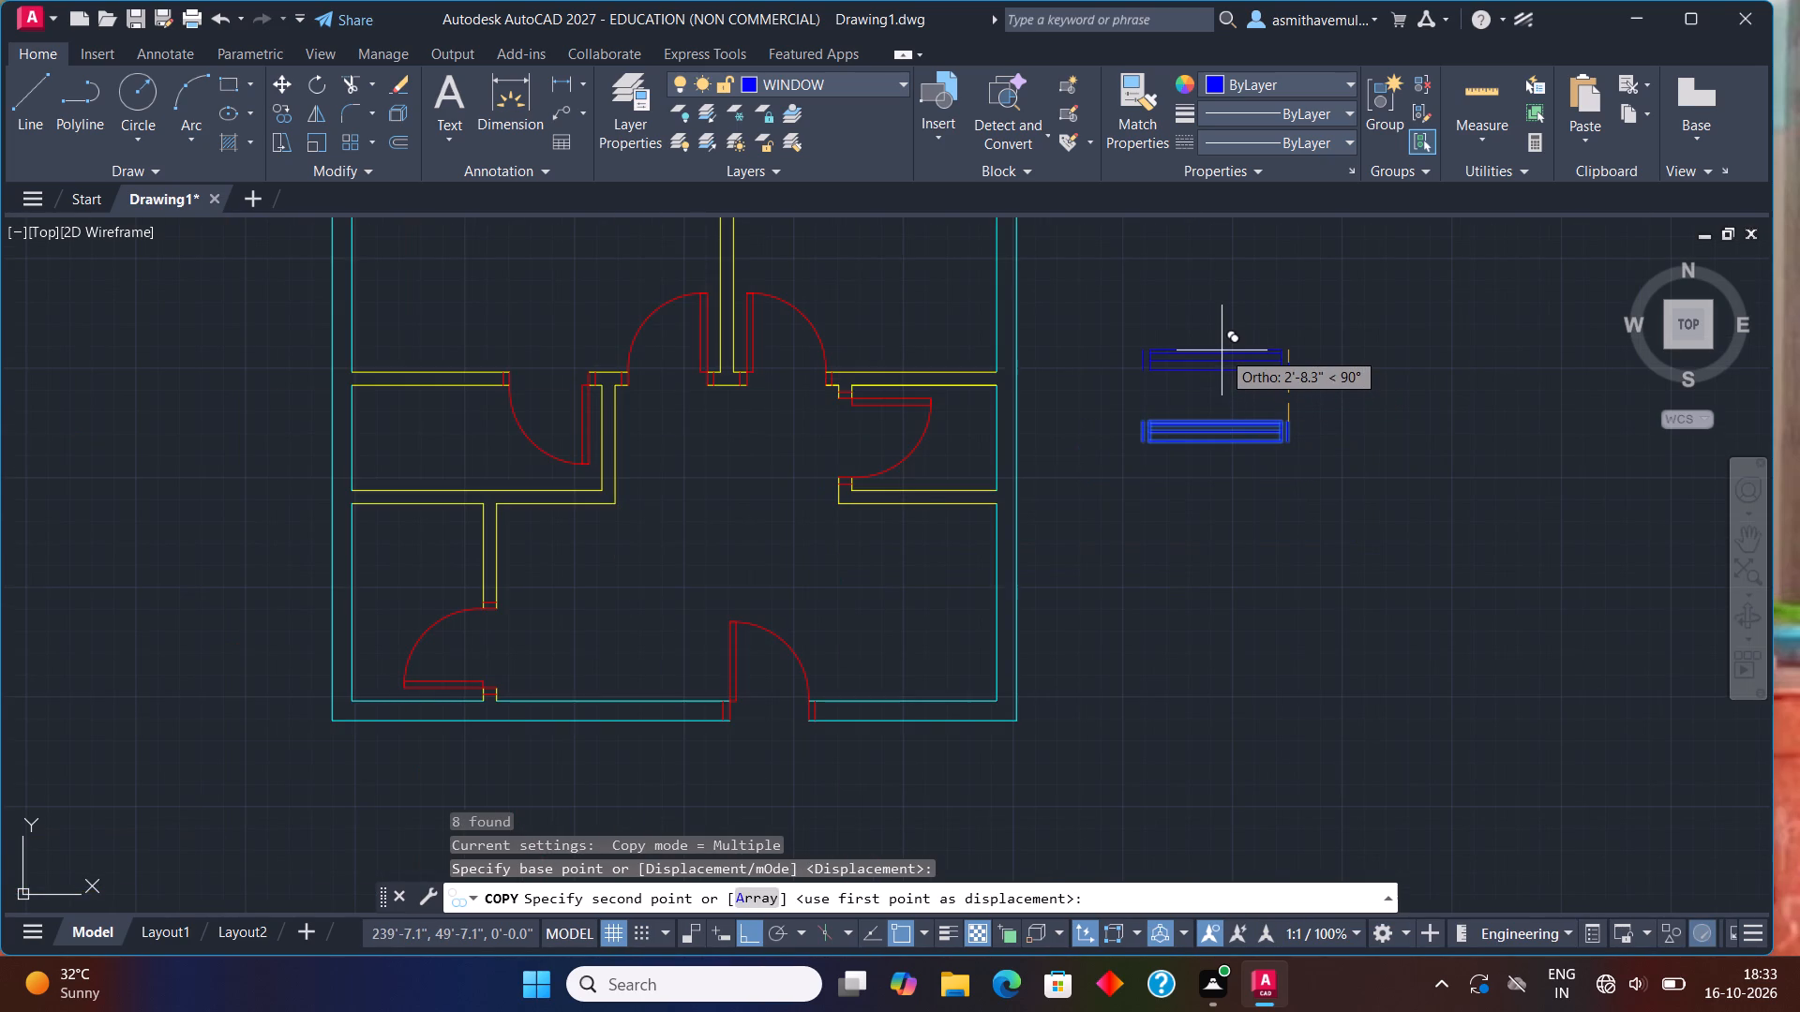
key("F8")
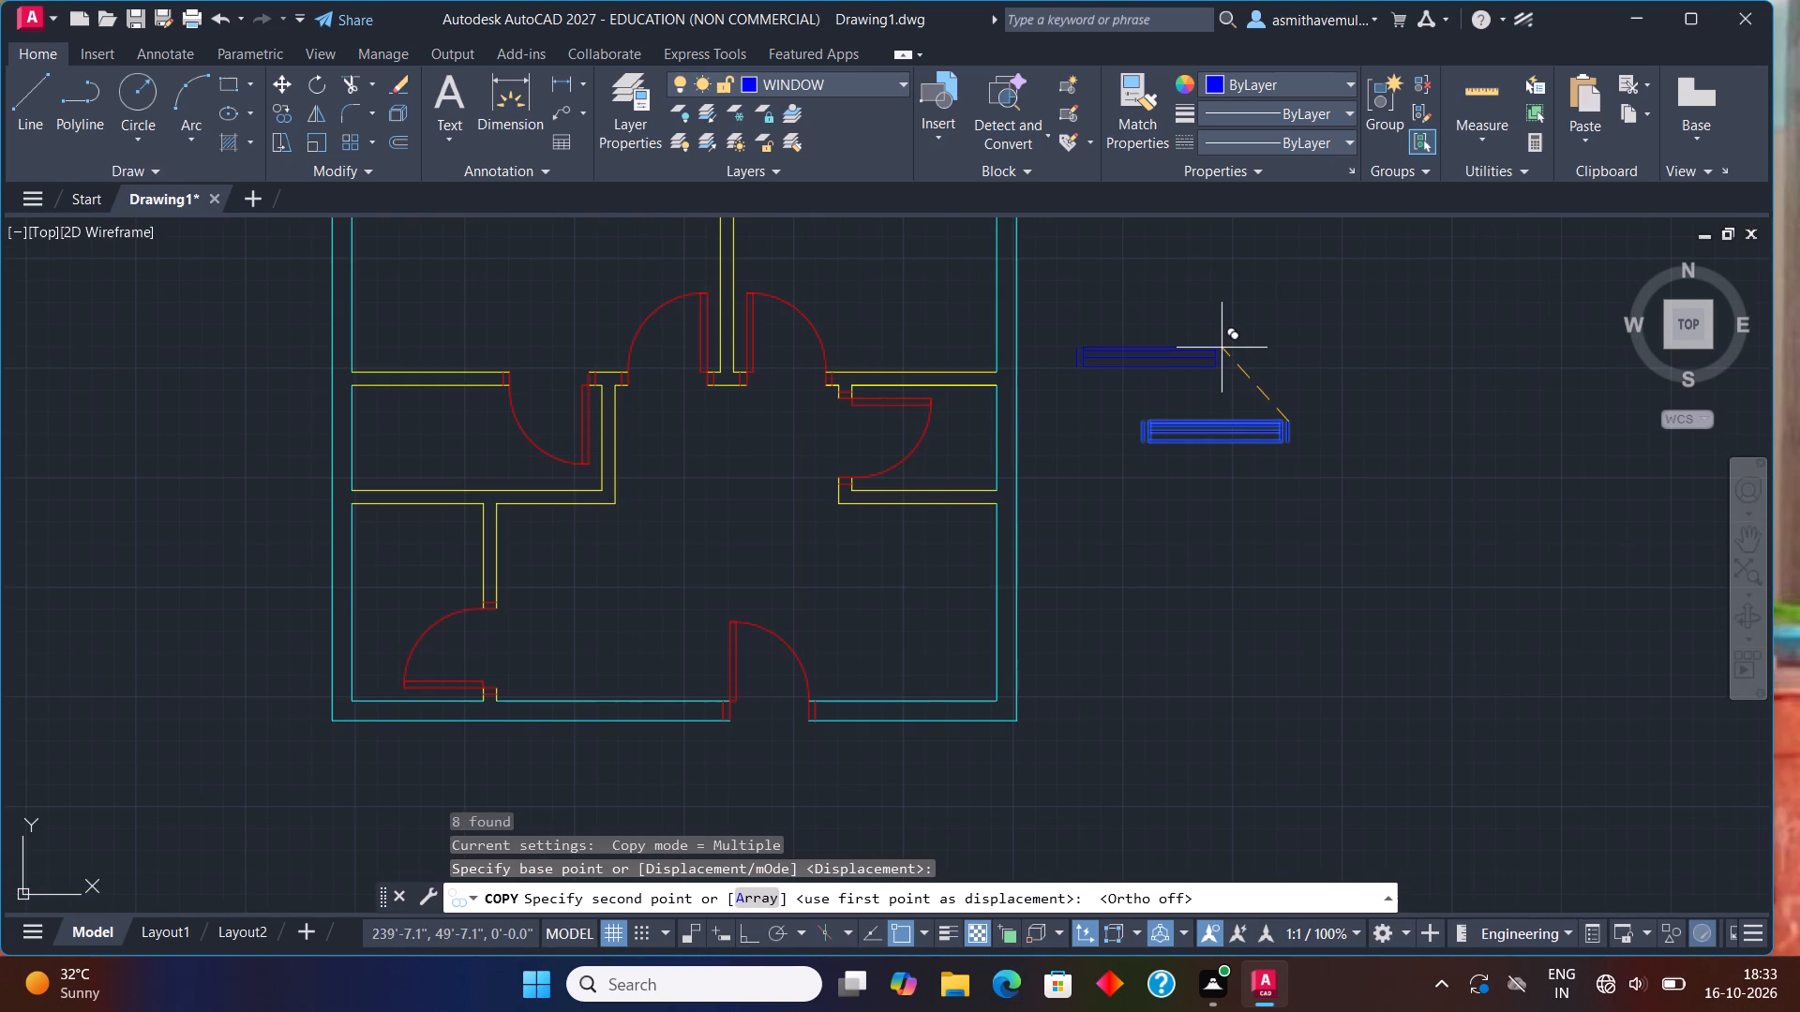
left_click(1222, 339)
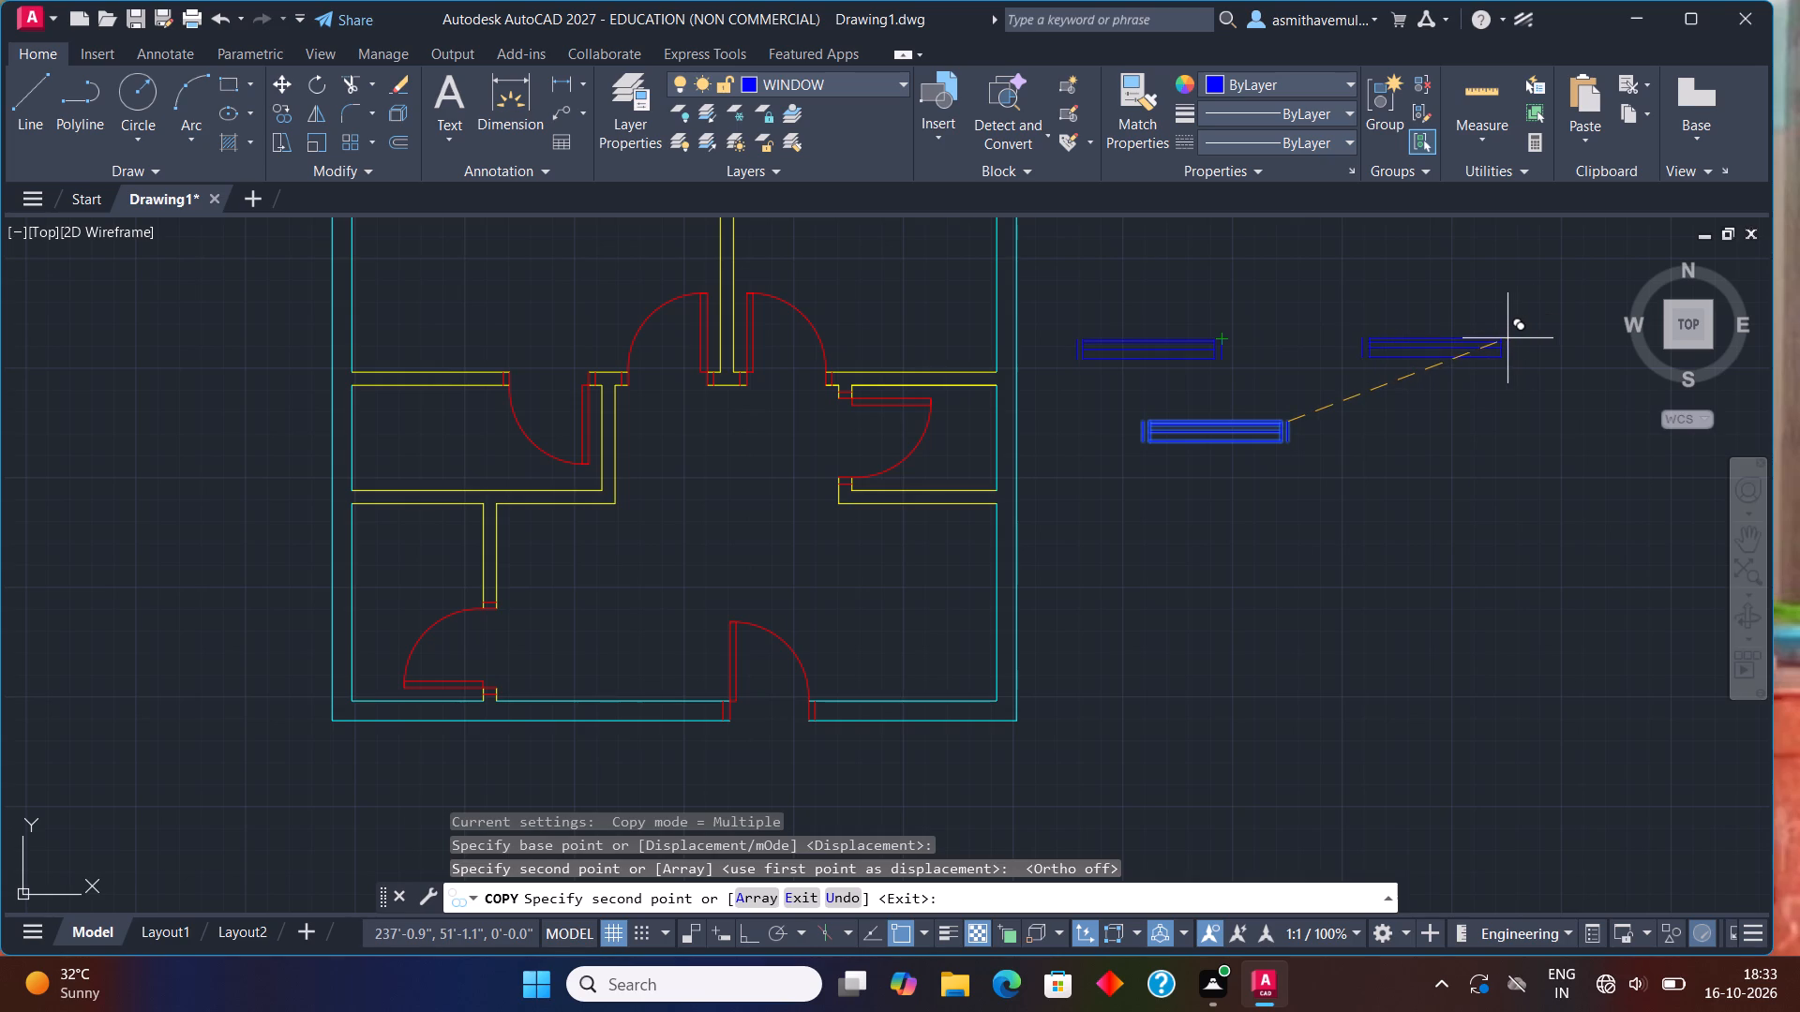
left_click(1507, 338)
left_click(1518, 417)
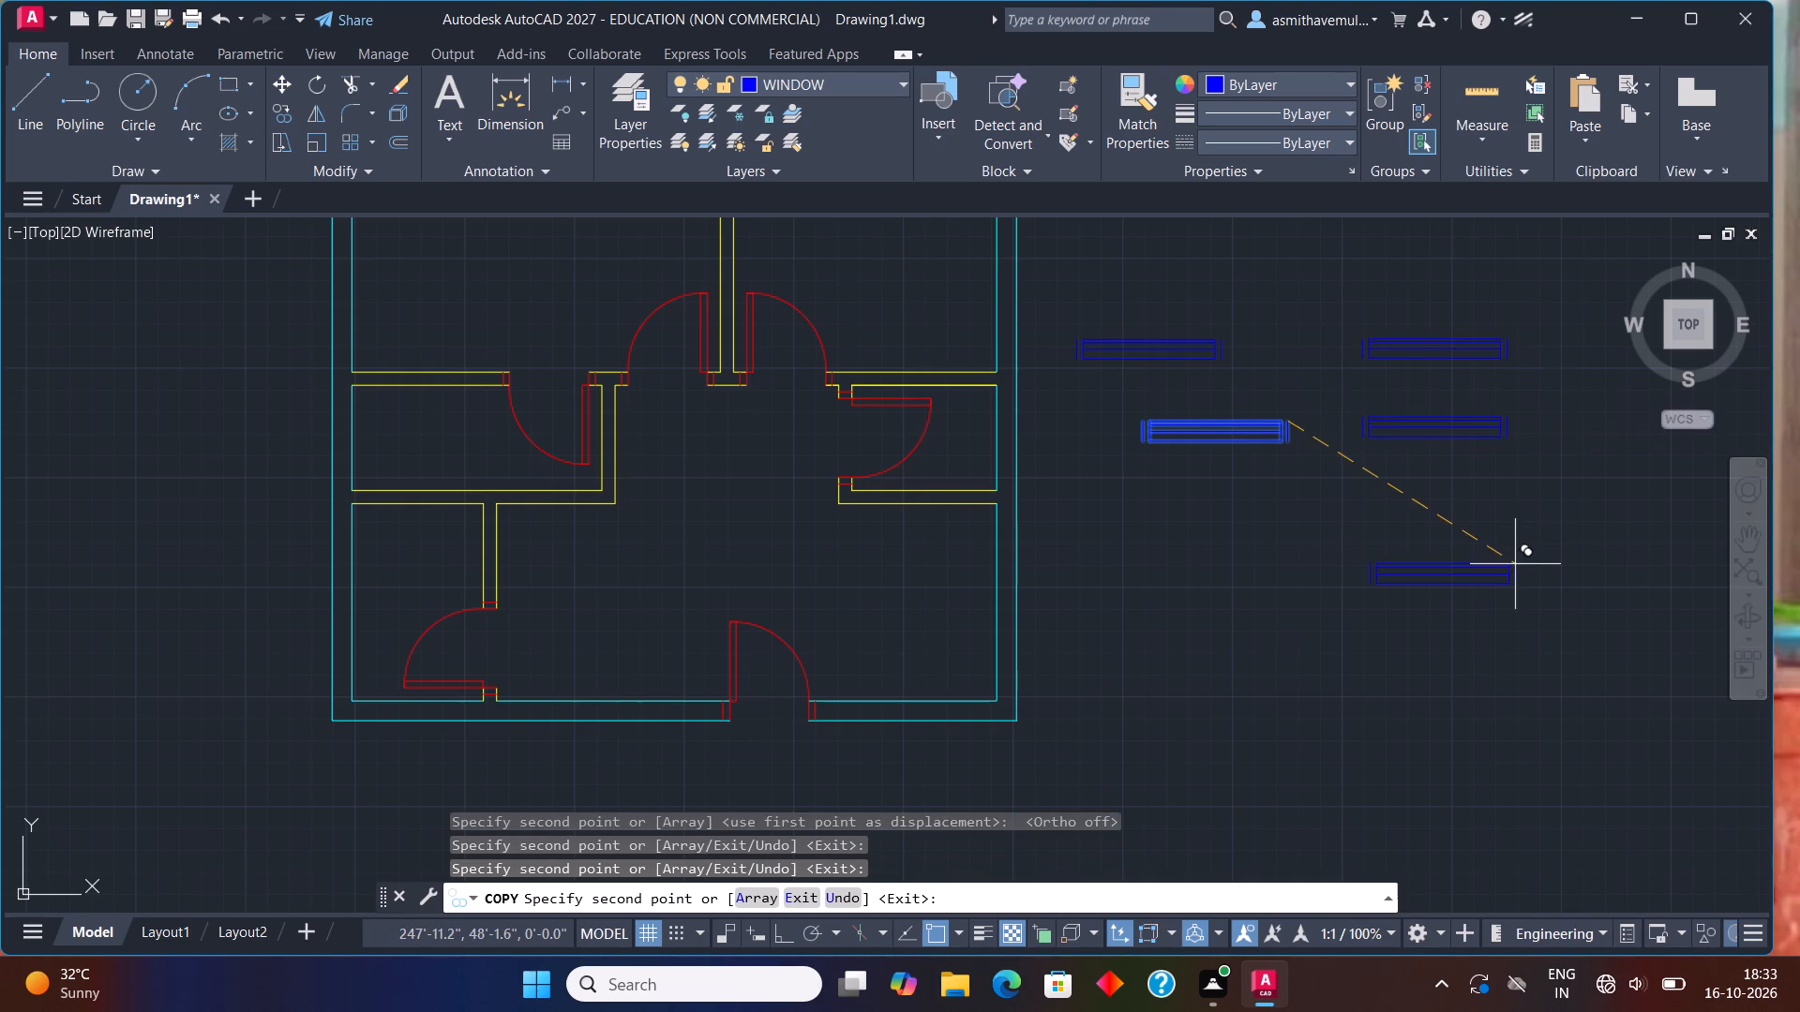
left_click(1515, 564)
key("Escape")
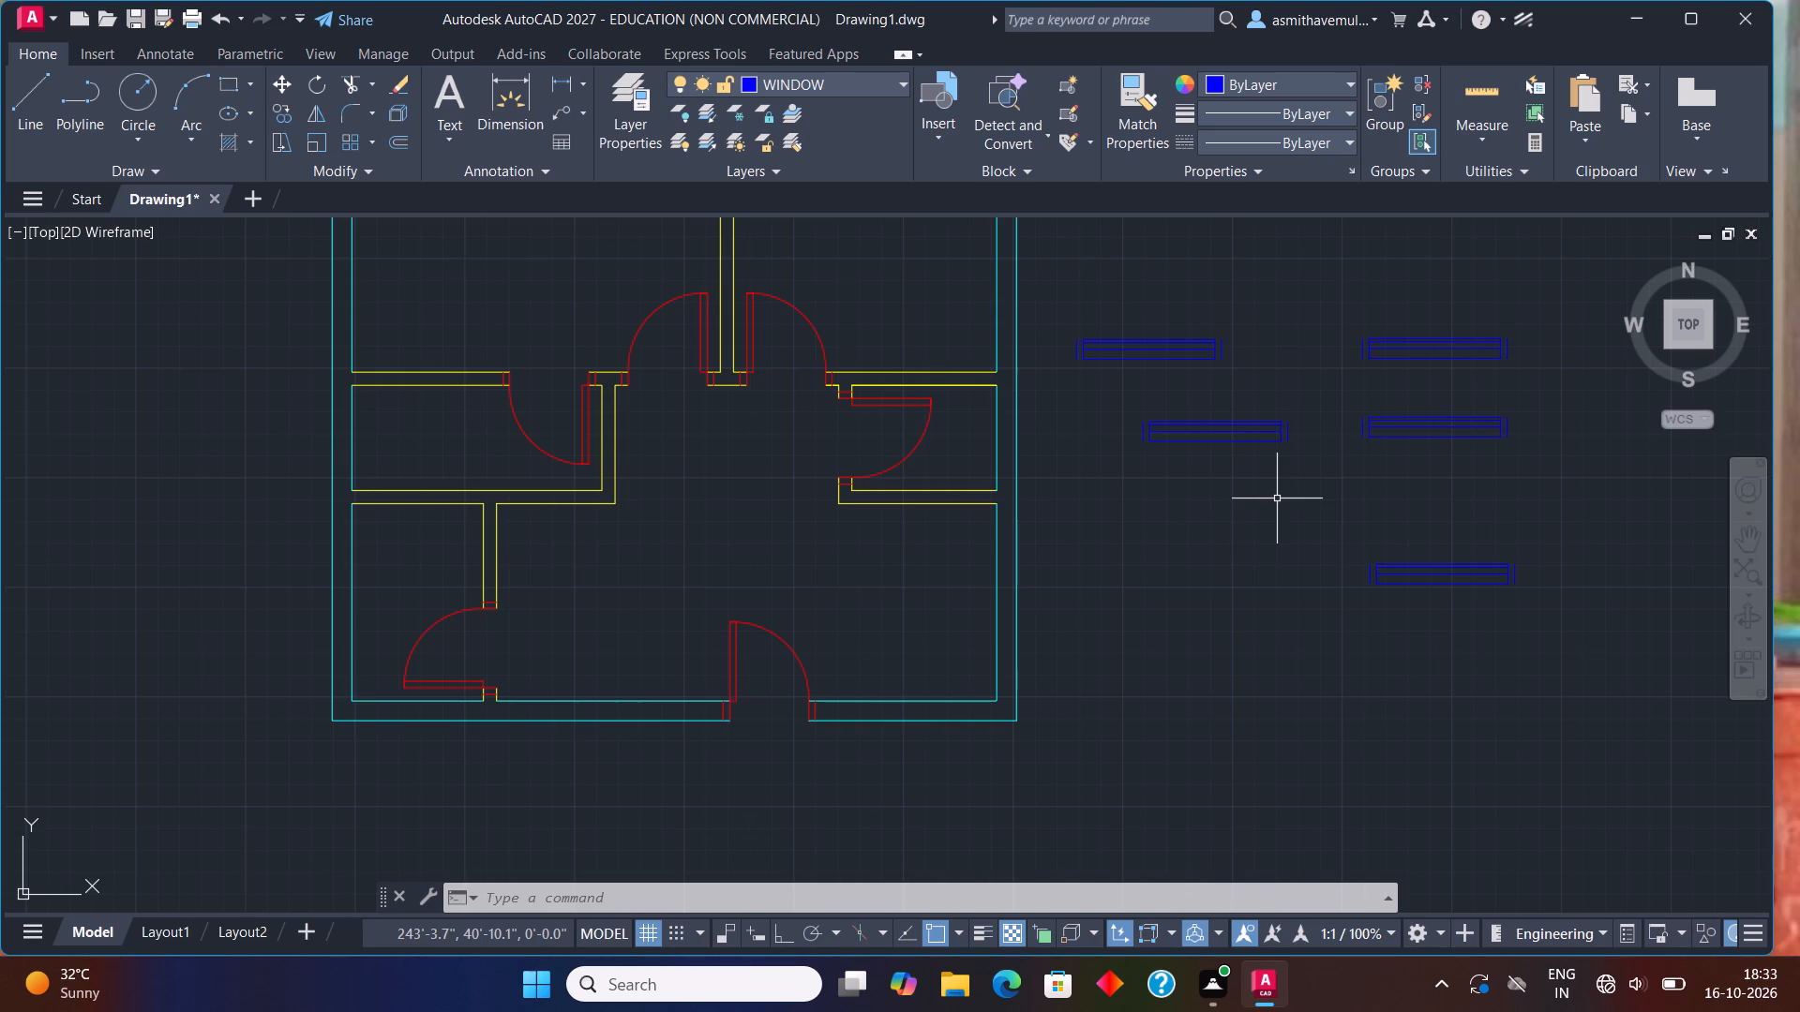
Rotate the original window 180° about the upper end of its right outer line, with ortho on.
scroll(943, 652, "down", 1)
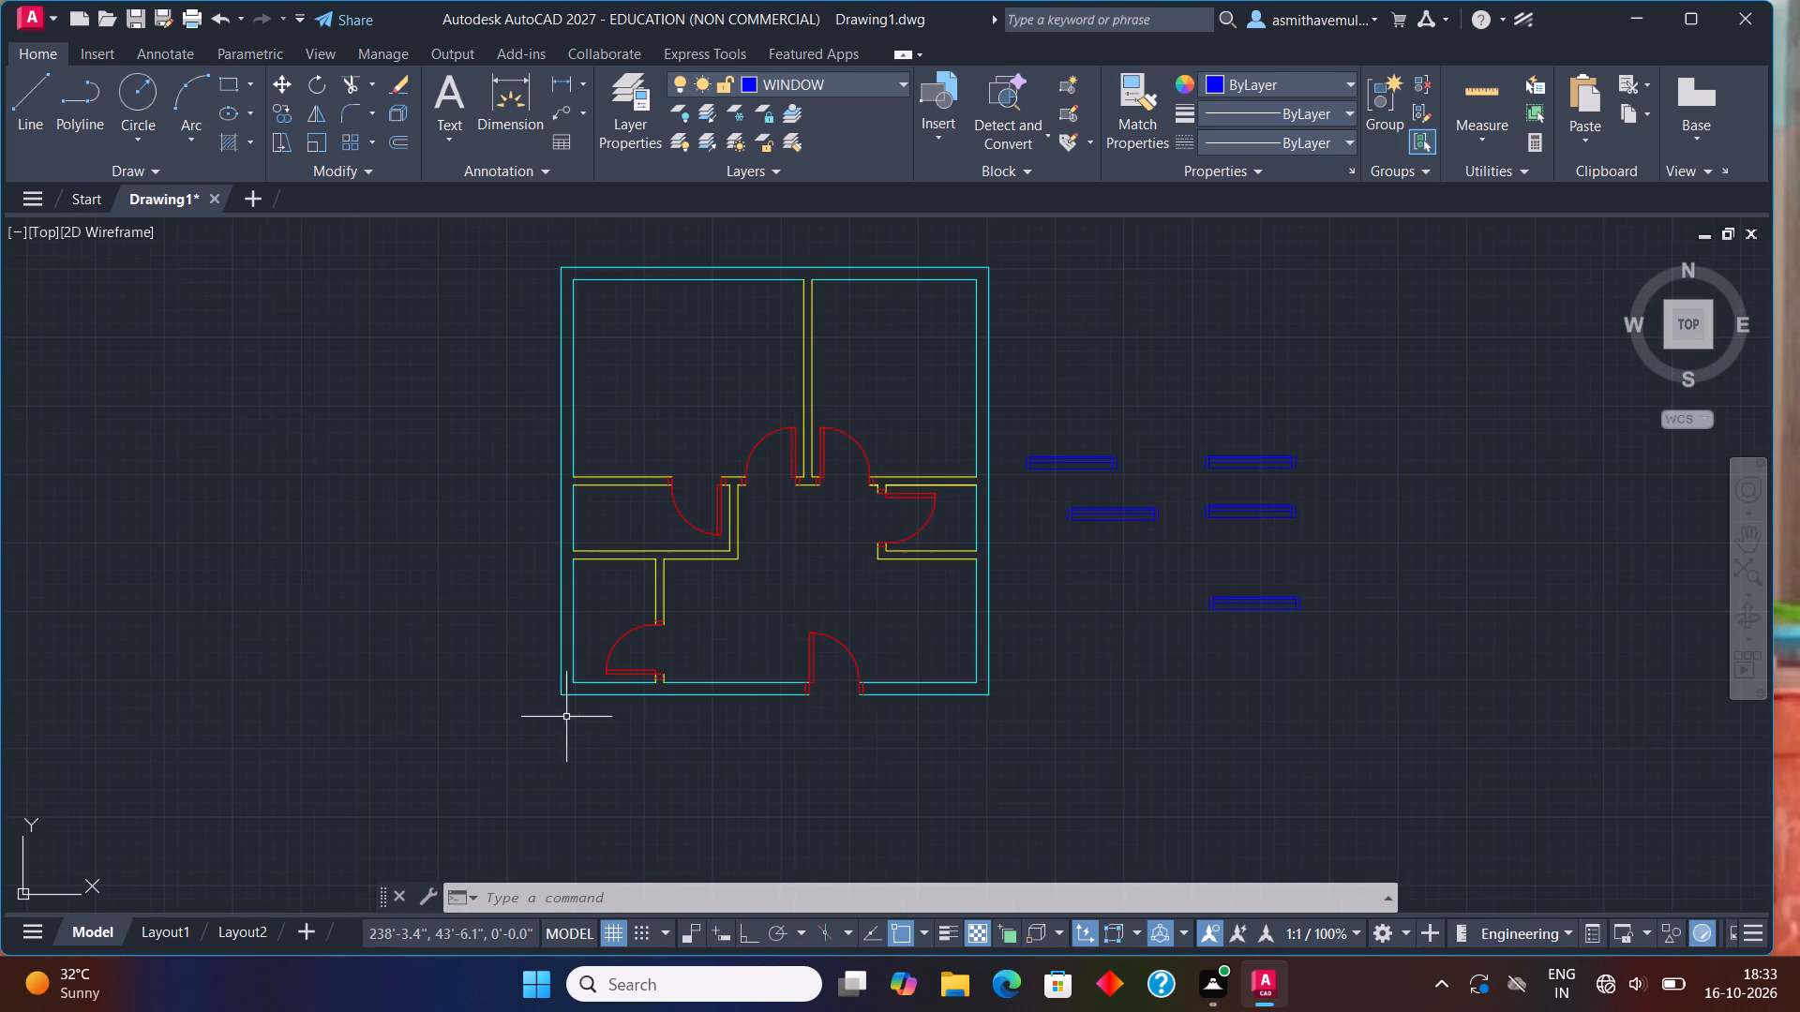
middle_click_drag(762, 601, 787, 659)
scroll(1018, 586, "up", 1)
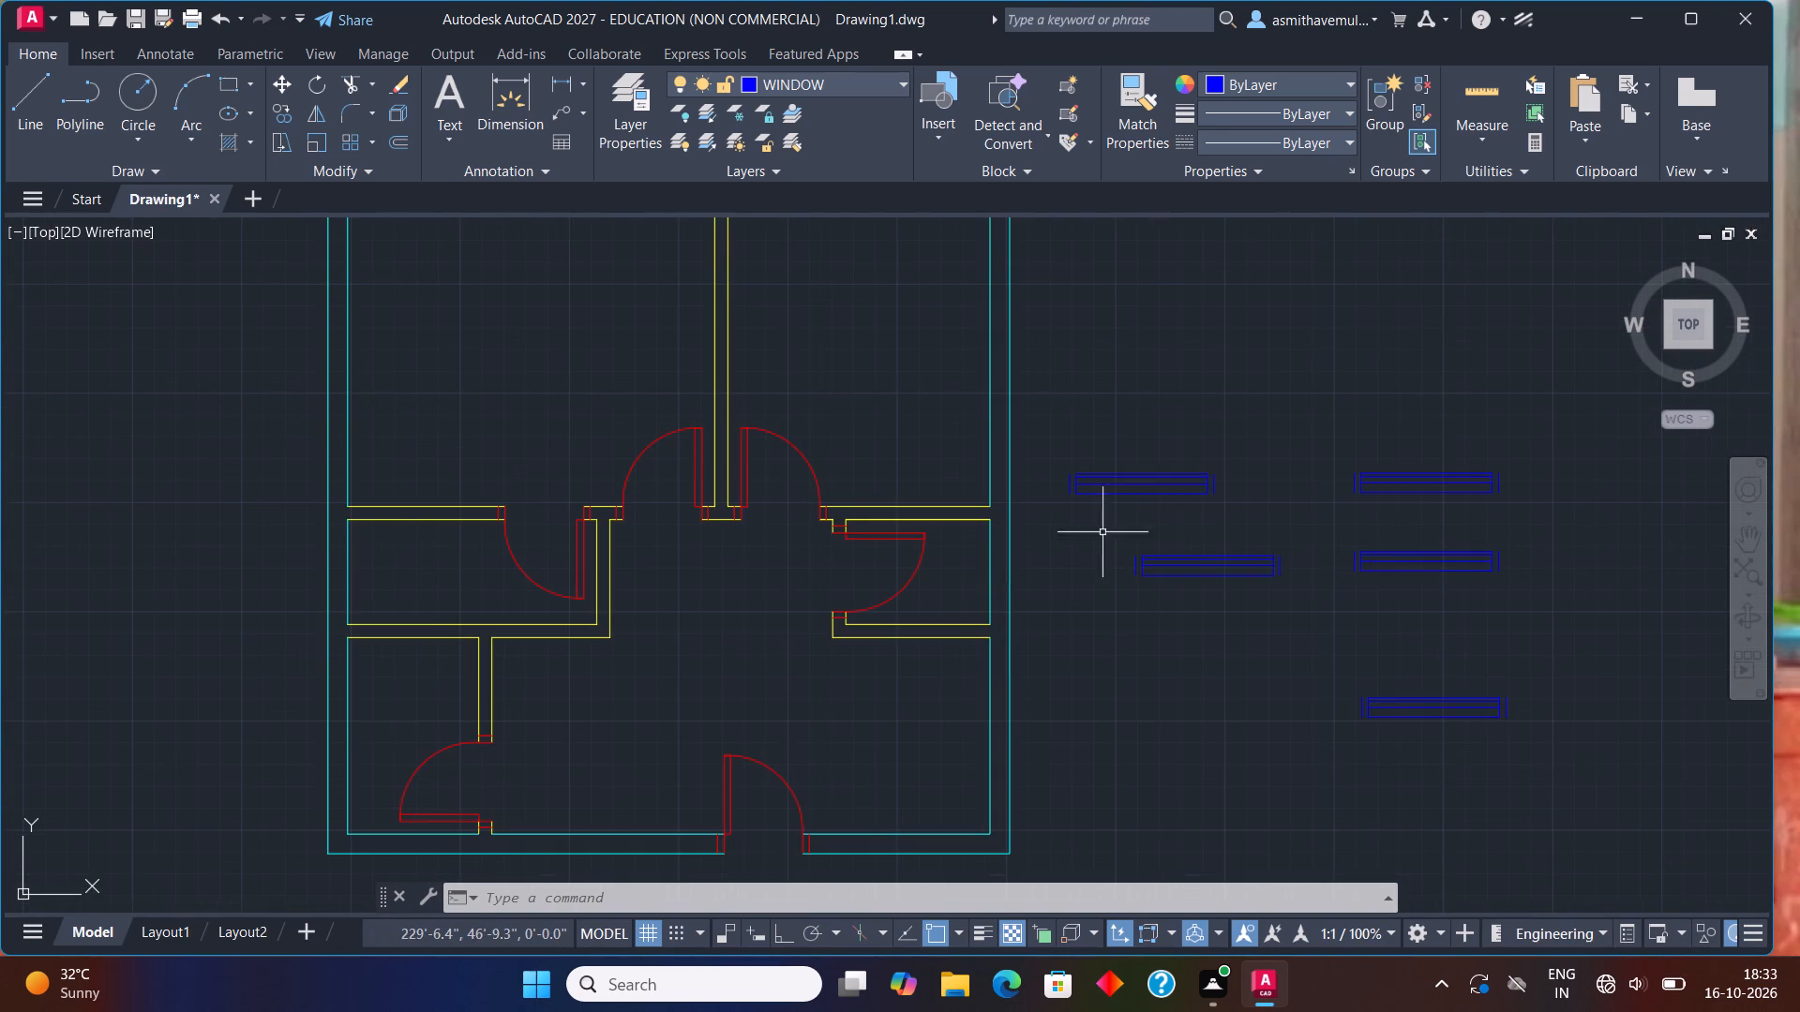
left_click_drag(1313, 525, 1297, 618)
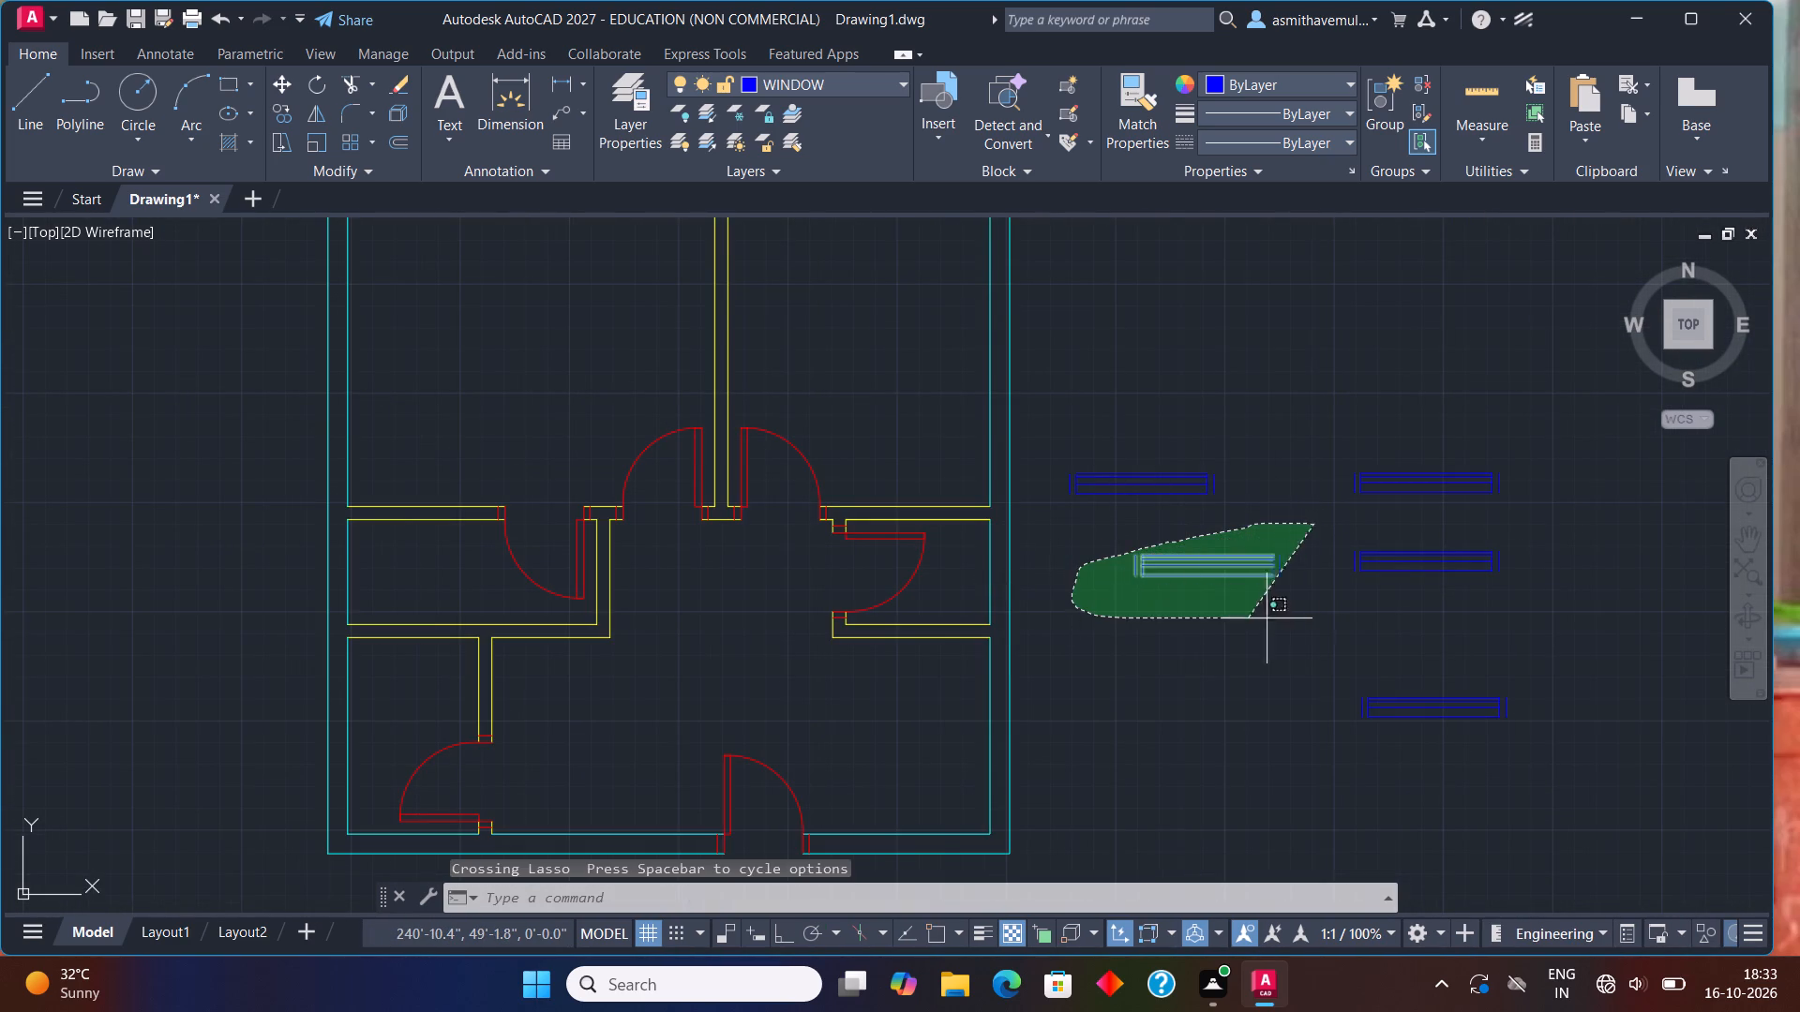
left_click_drag(1297, 618, 1308, 617)
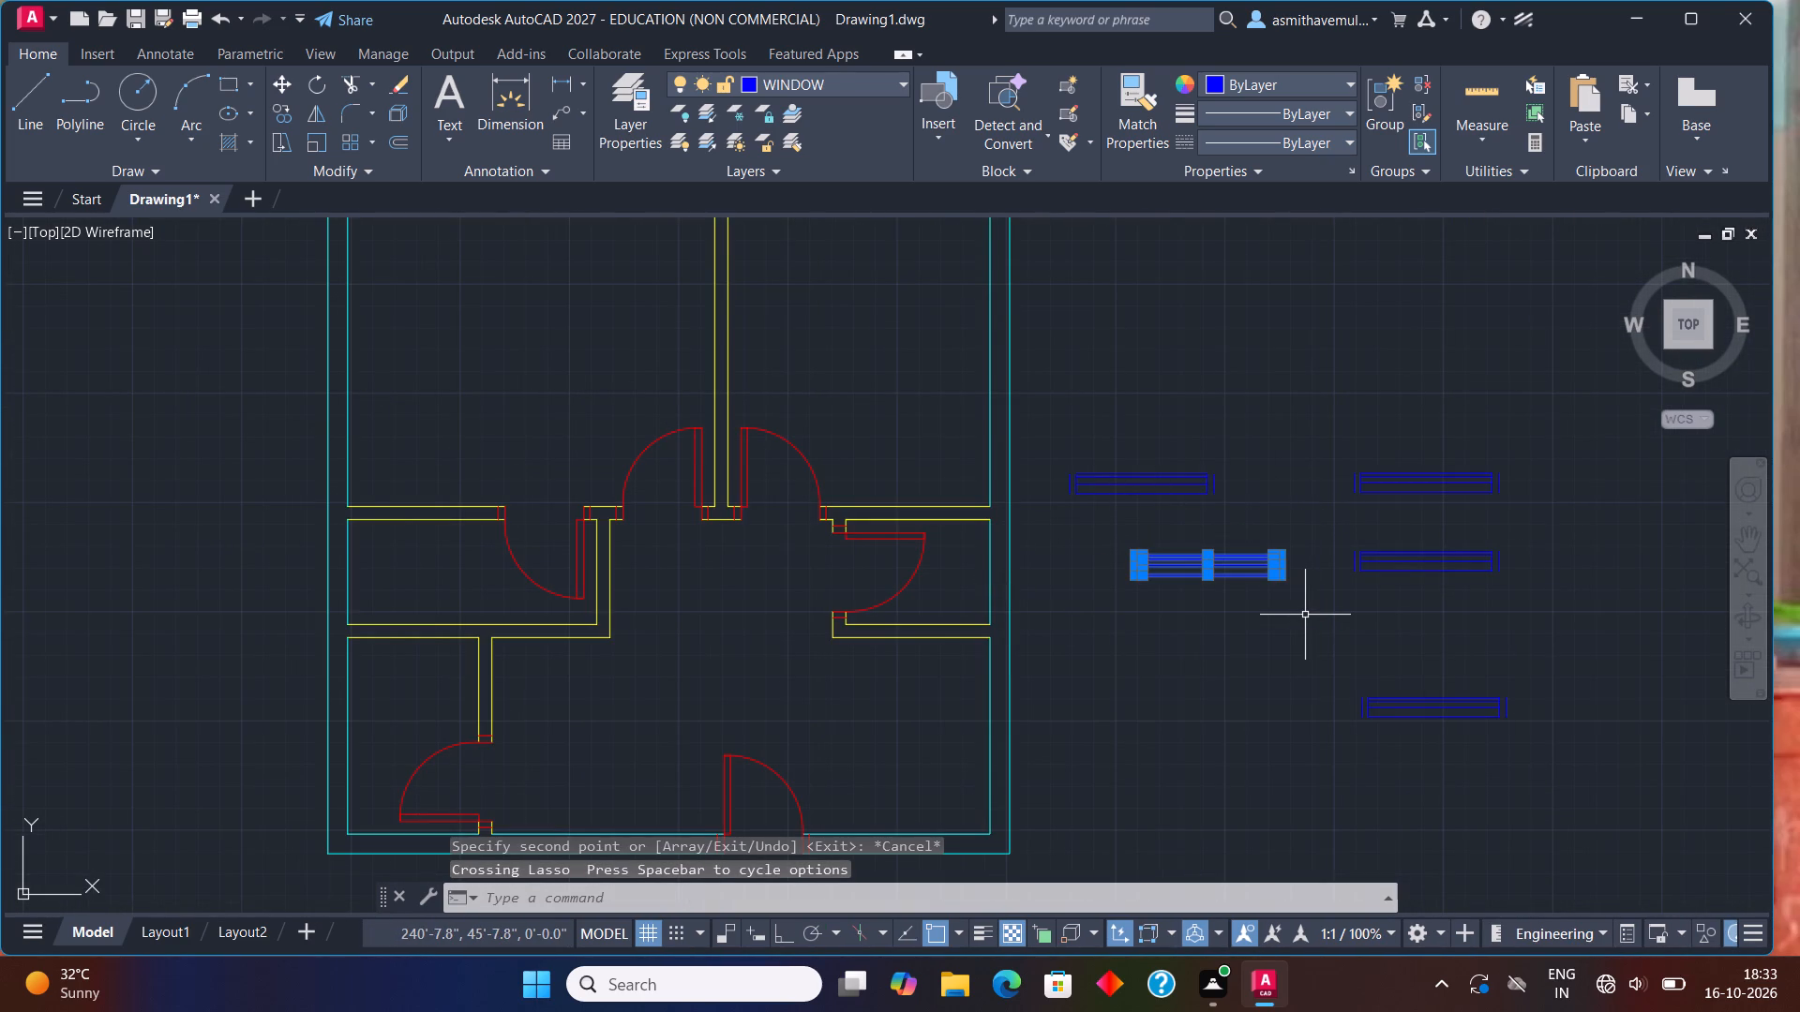
type("RO")
key("Return")
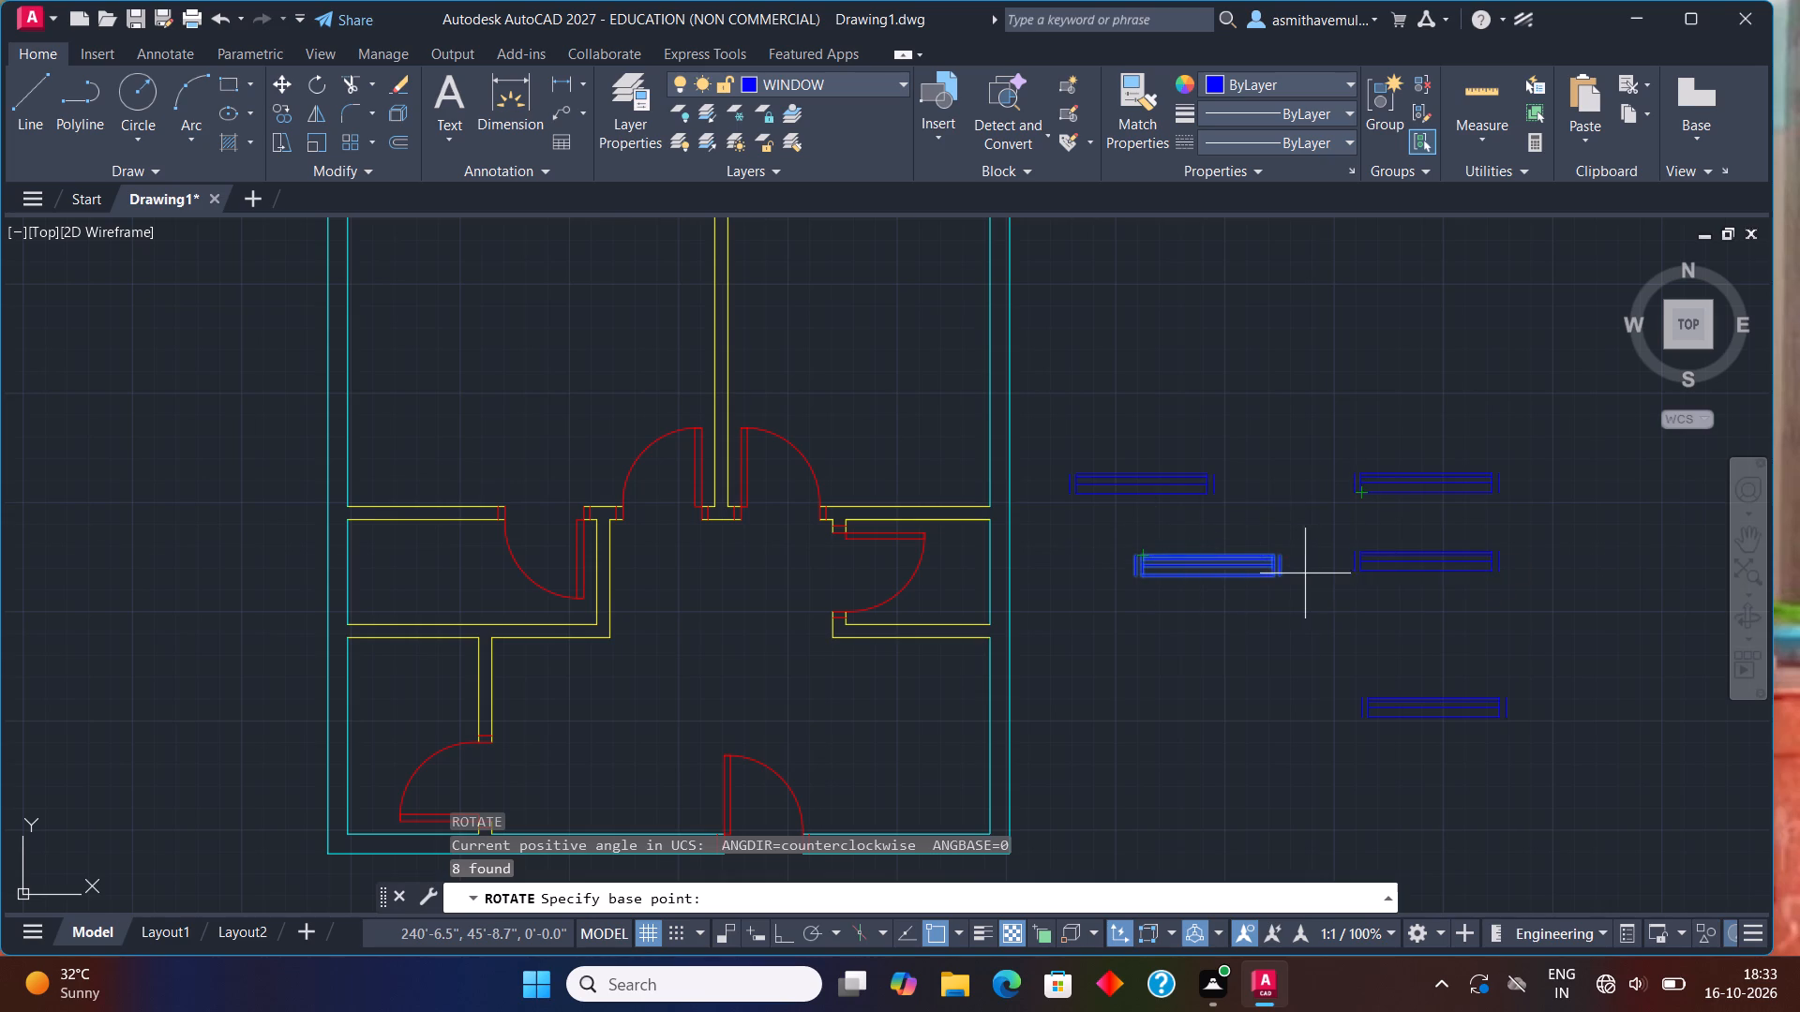
left_click(1284, 557)
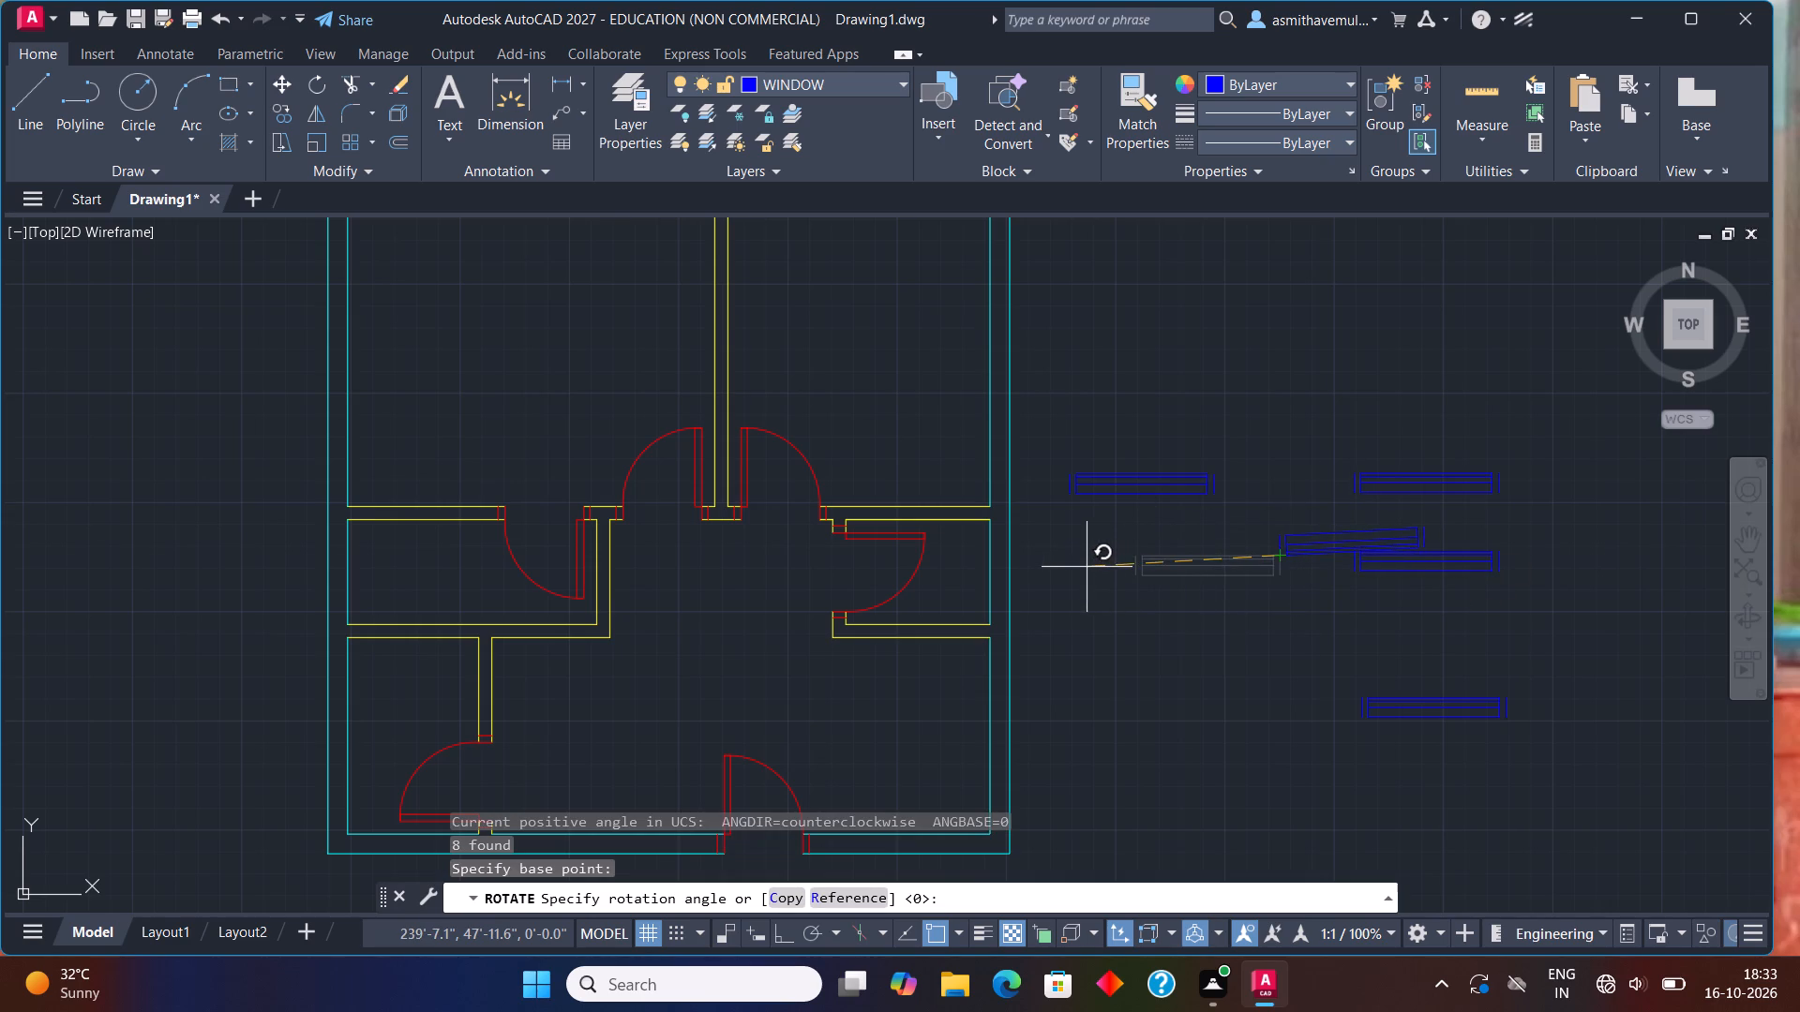
key("F8")
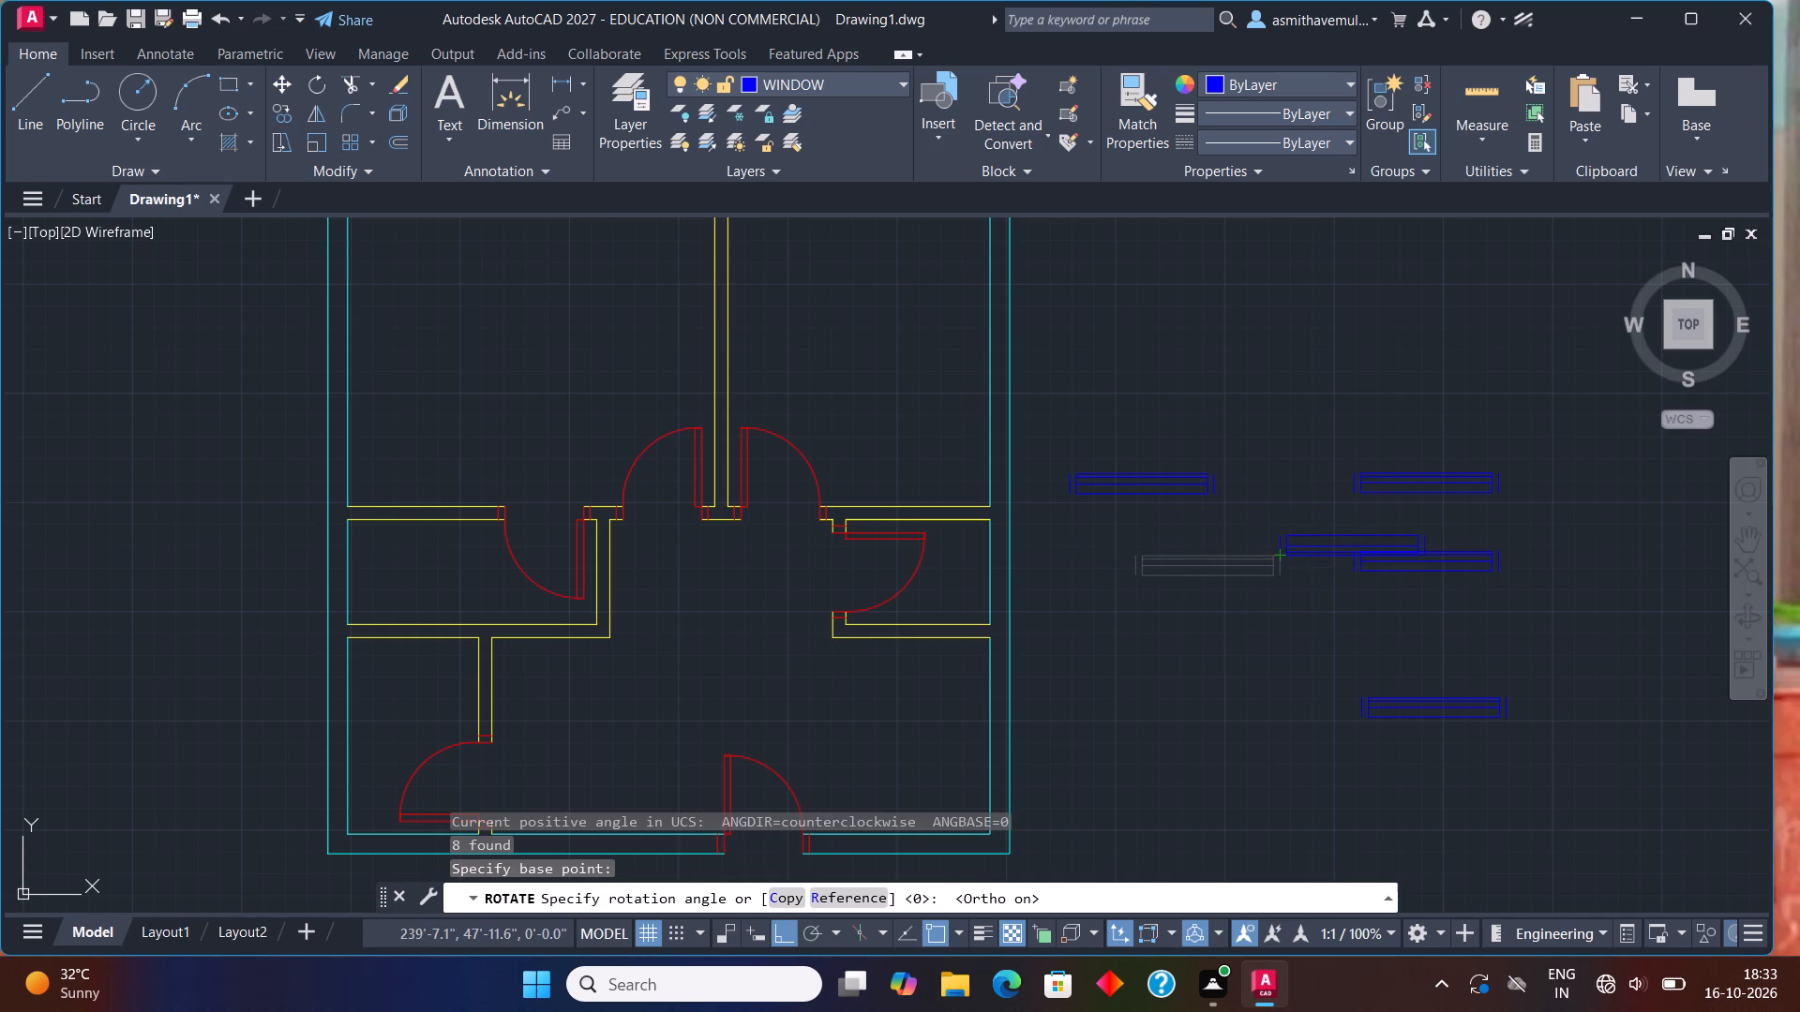
scroll(1118, 553, "up", 2)
middle_click_drag(1150, 545, 929, 593)
left_click(936, 570)
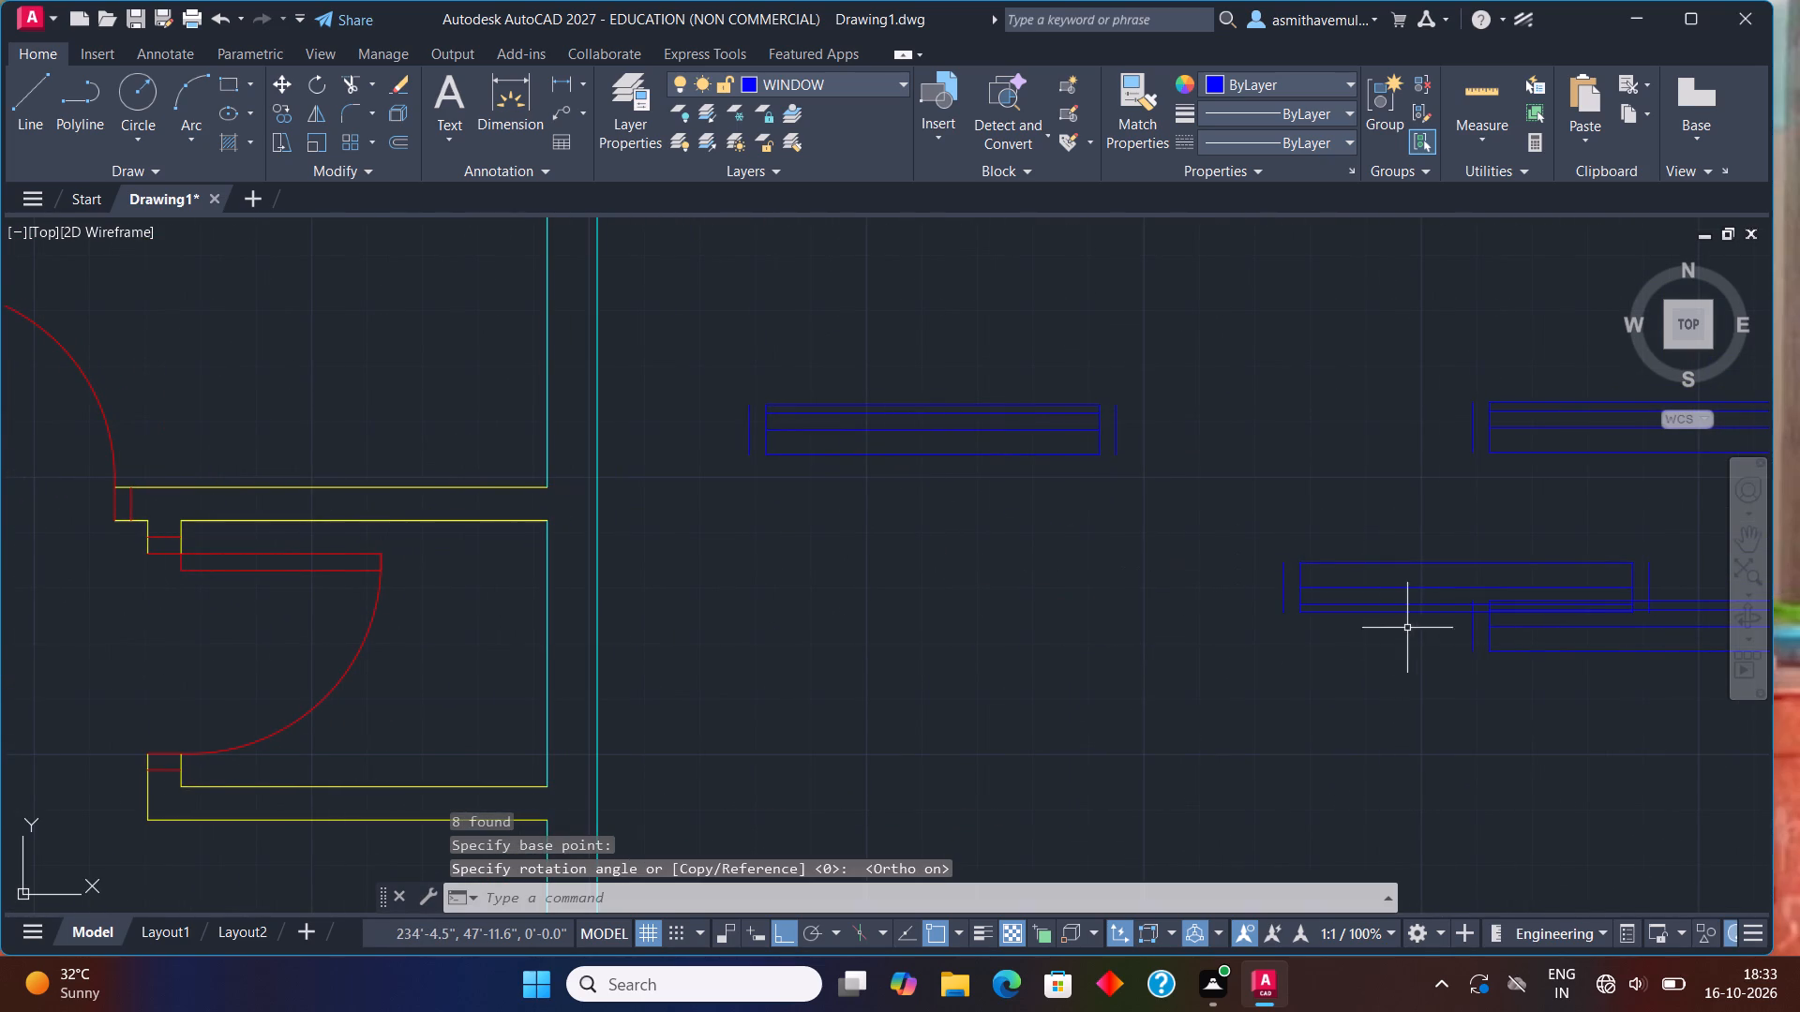
Move the rotated window by the lower end of its left outer line to just below the upper-left room's top wall, with ortho off.
left_click_drag(1417, 634, 1233, 626)
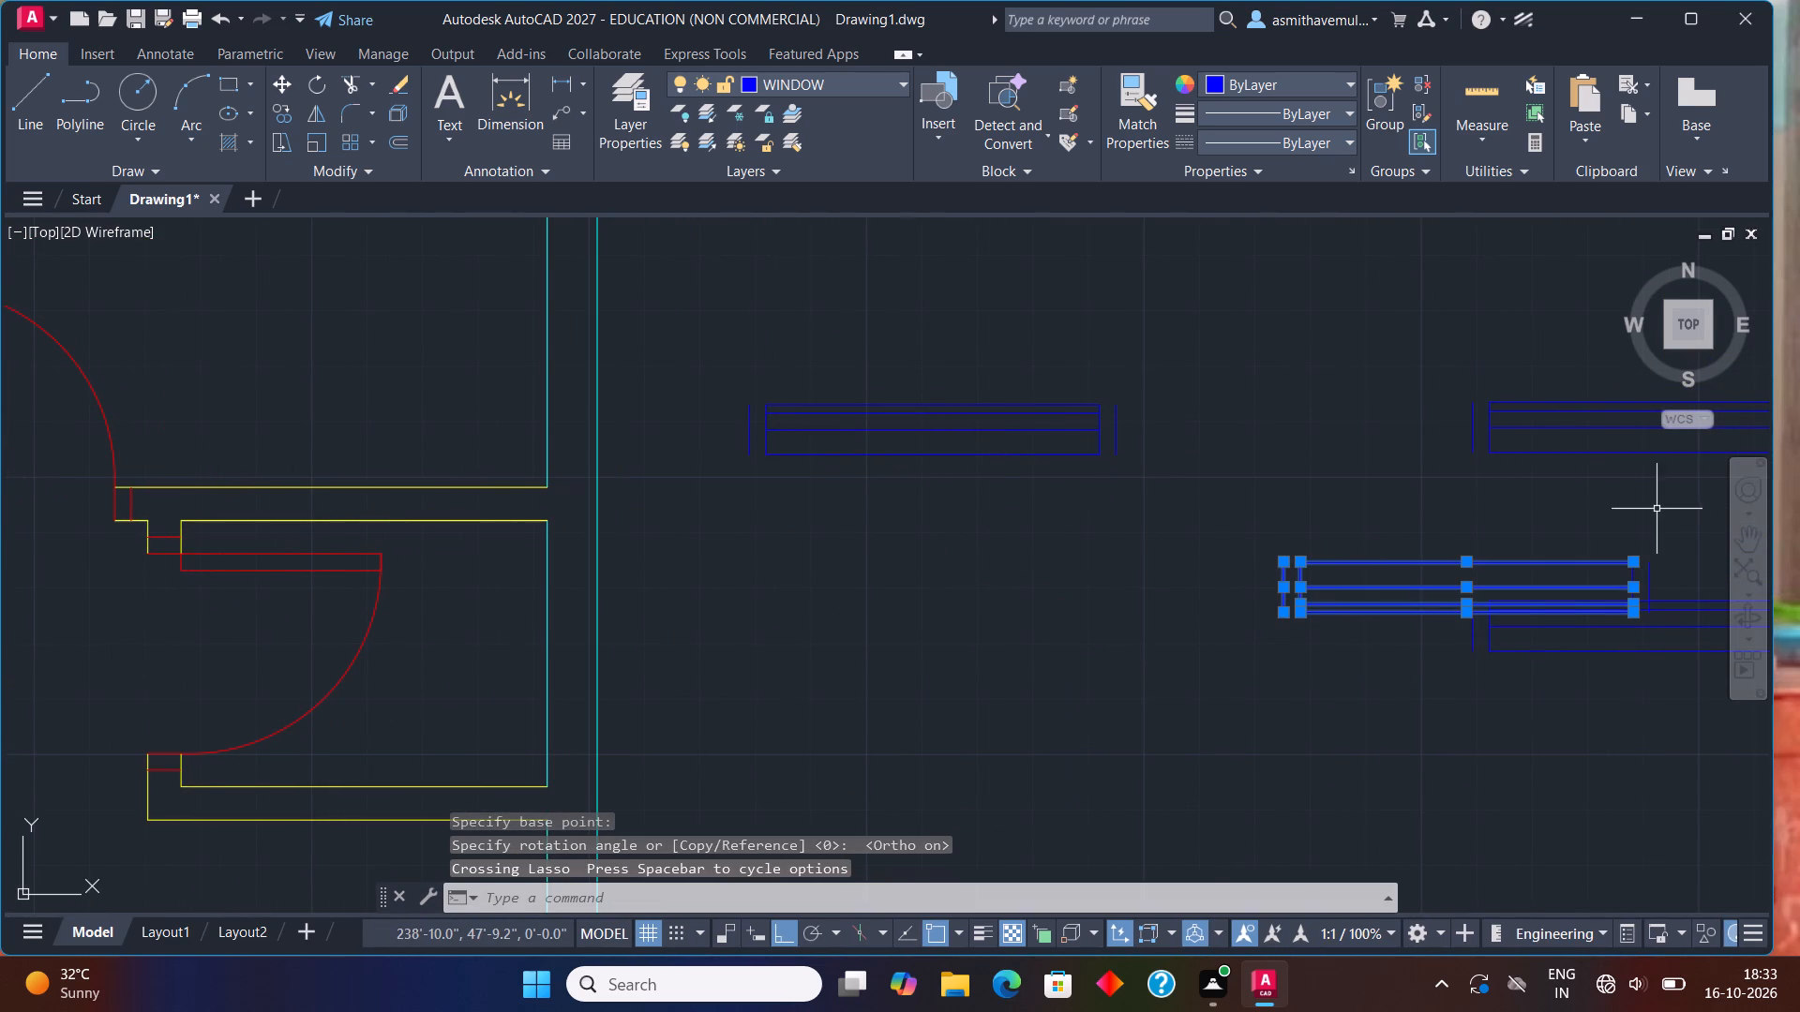
left_click_drag(1667, 578, 1594, 564)
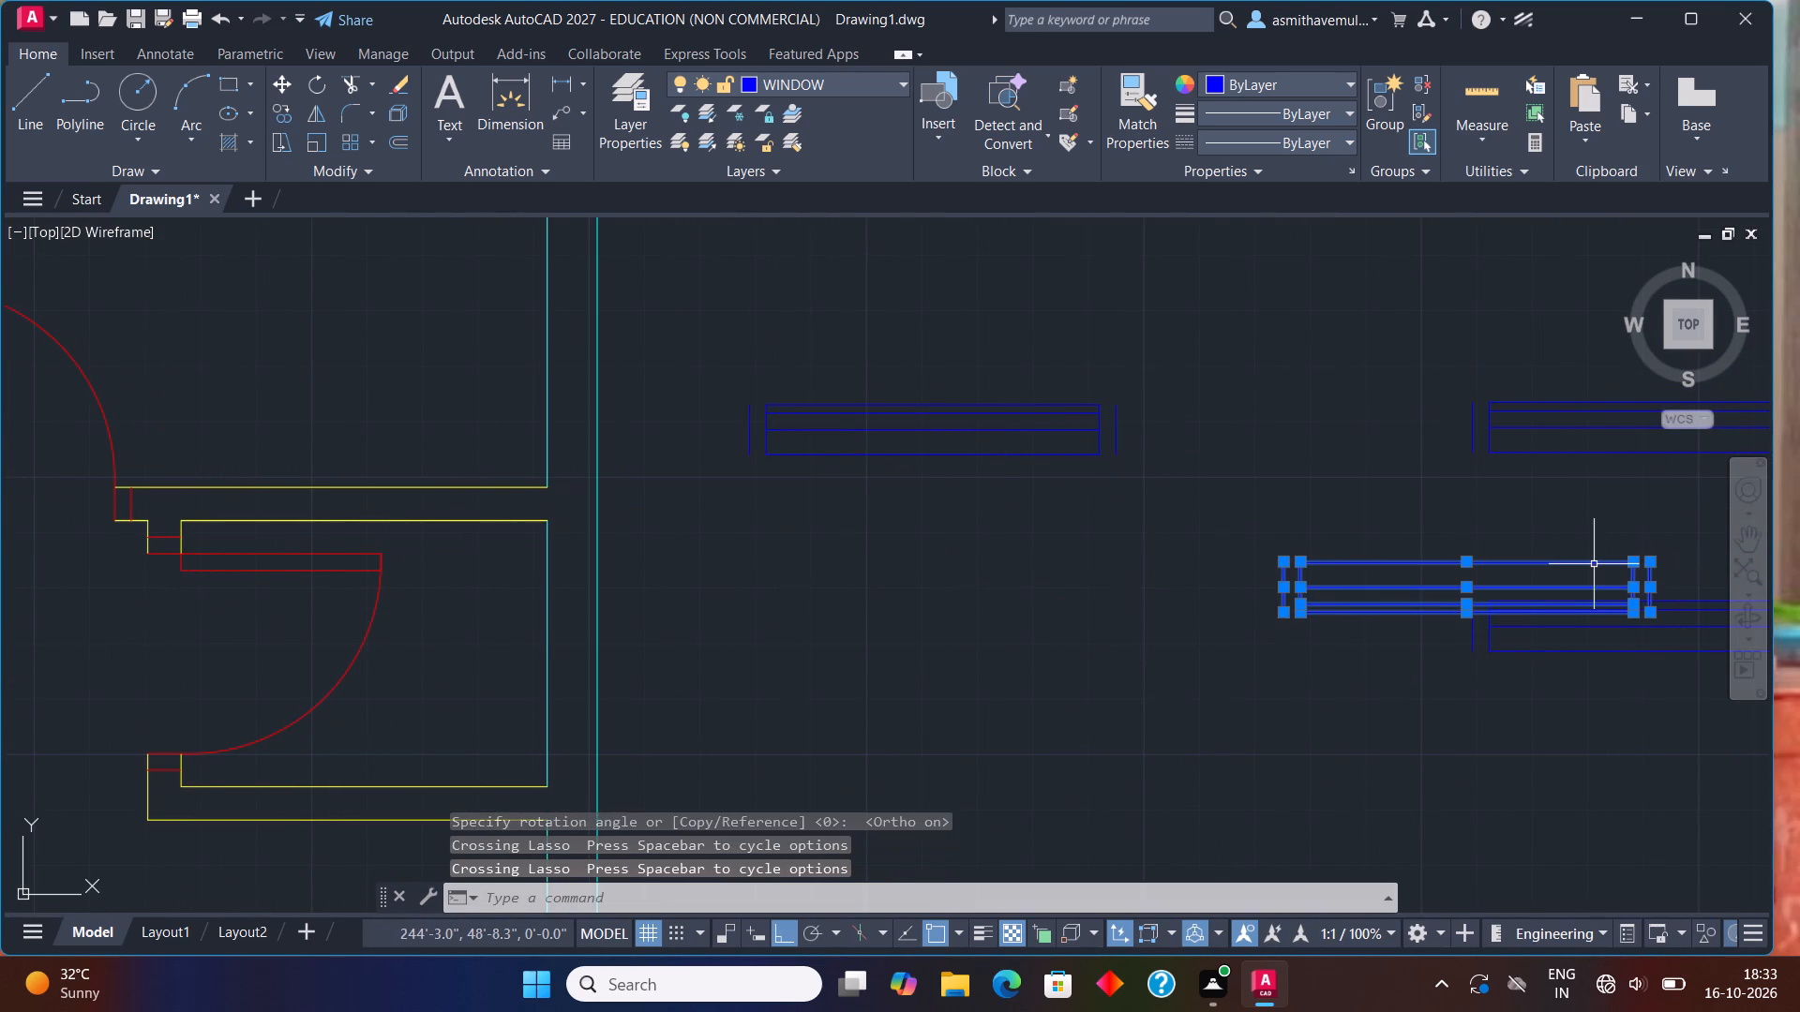
key("m")
key("Return")
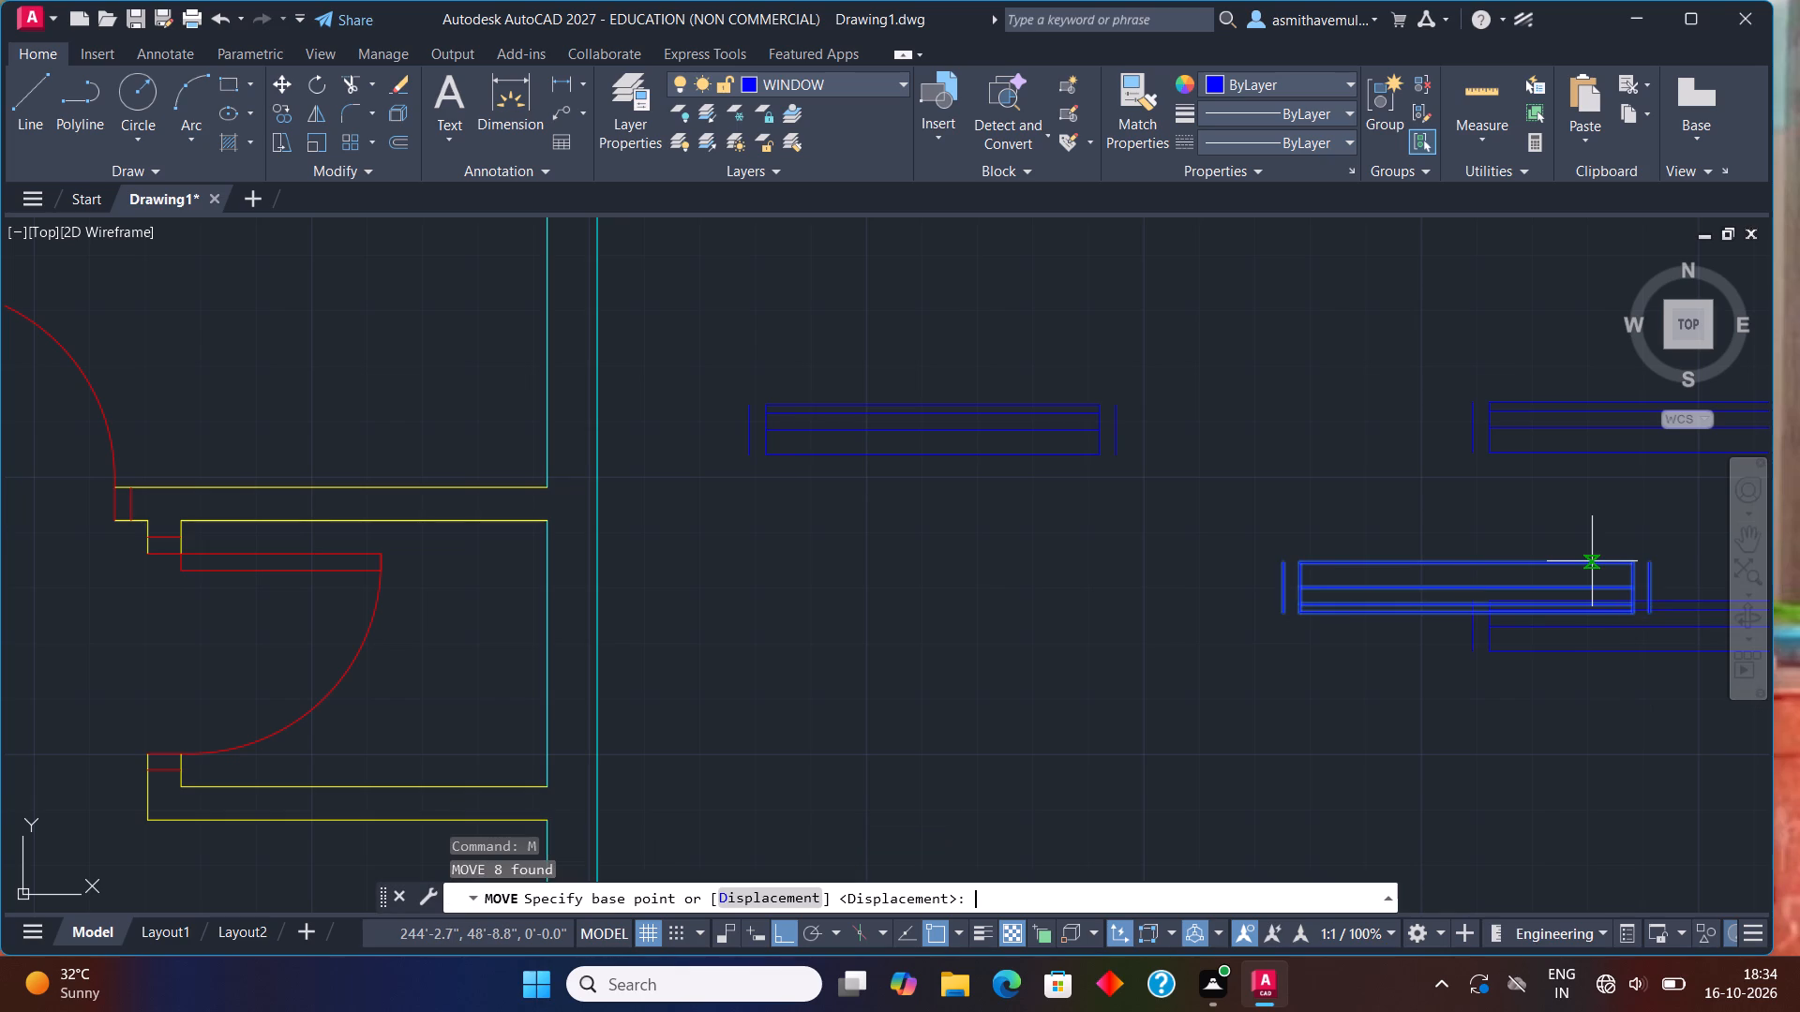
key("F8")
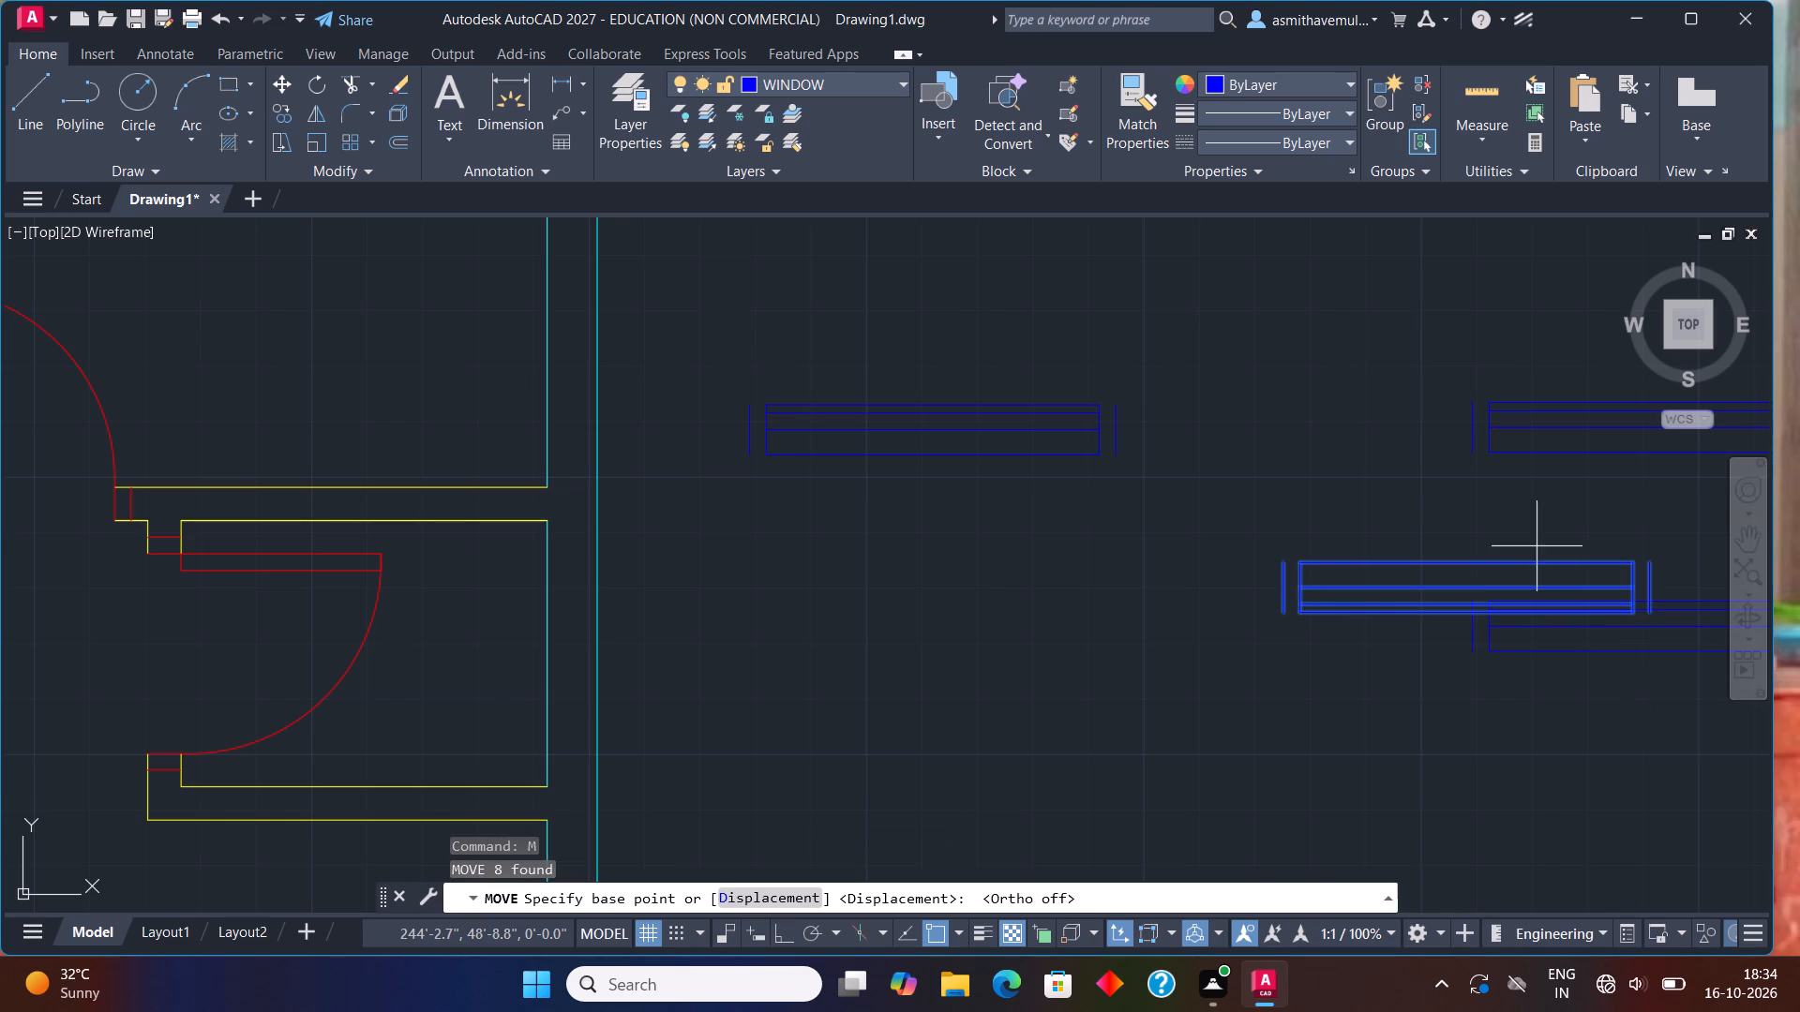
left_click(1286, 610)
scroll(653, 427, "down", 2)
scroll(566, 471, "down", 1)
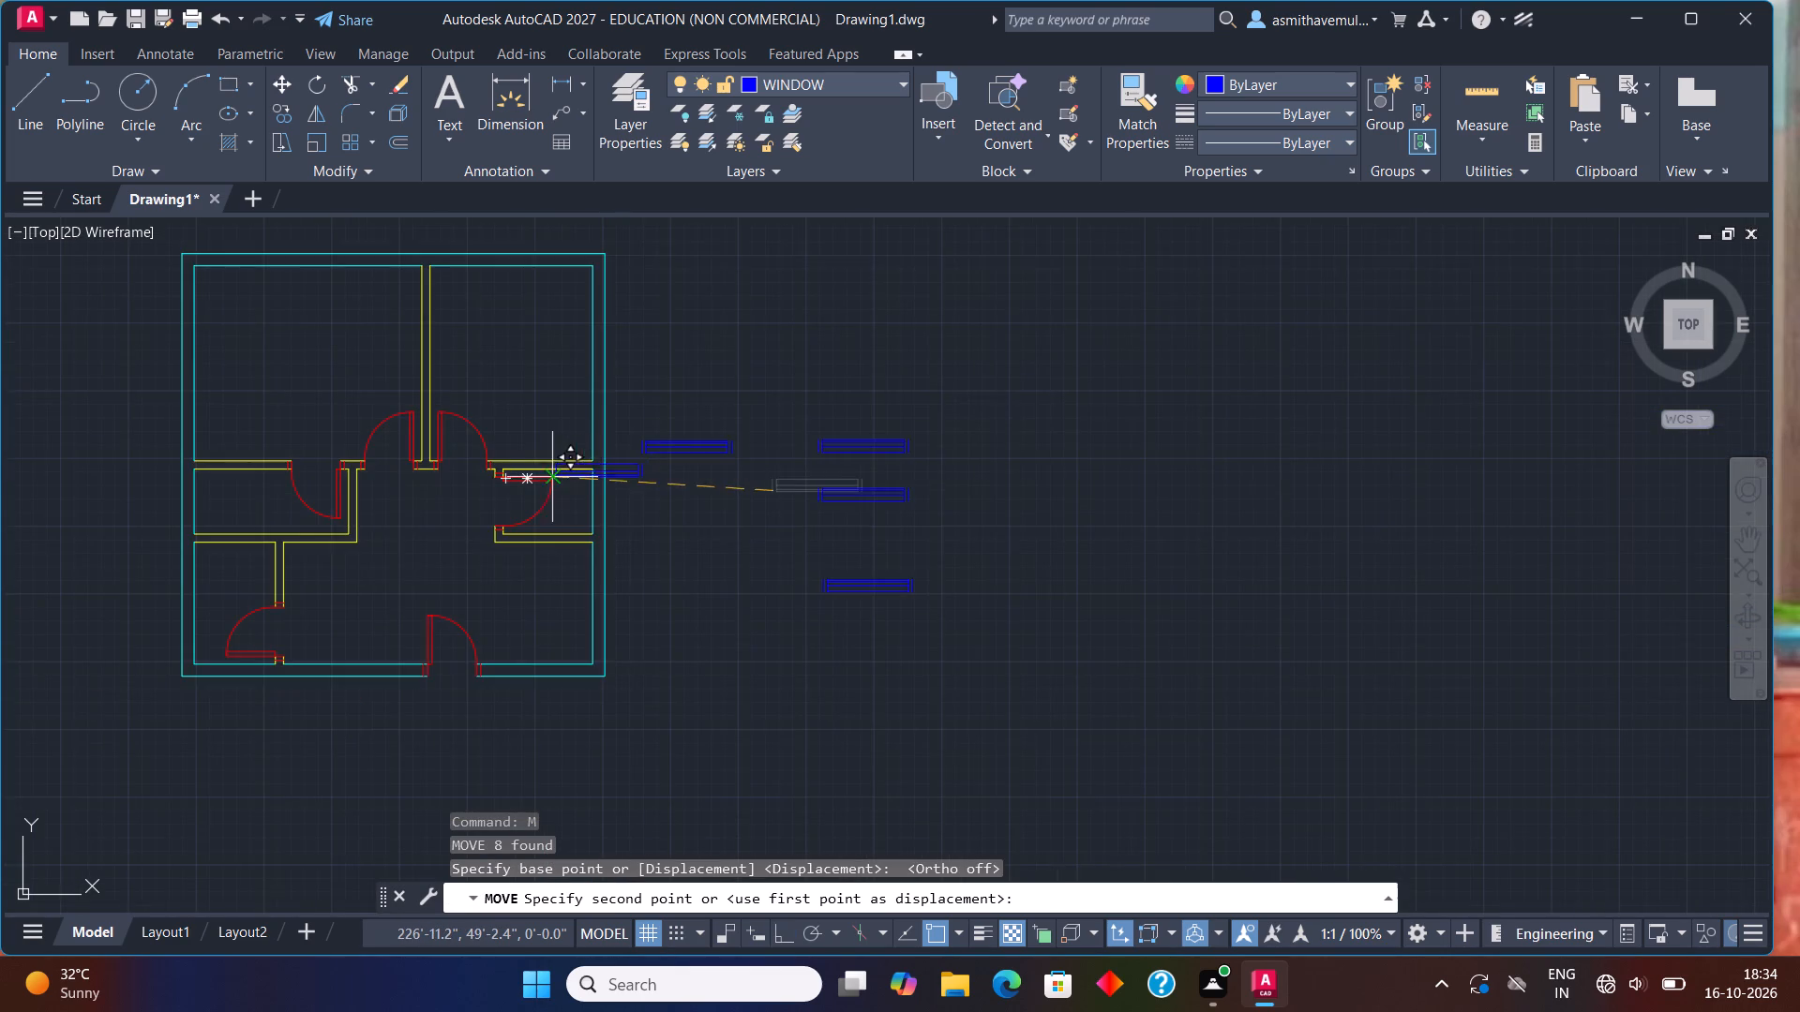
middle_click_drag(597, 495, 1517, 711)
middle_click_drag(1174, 488, 771, 407)
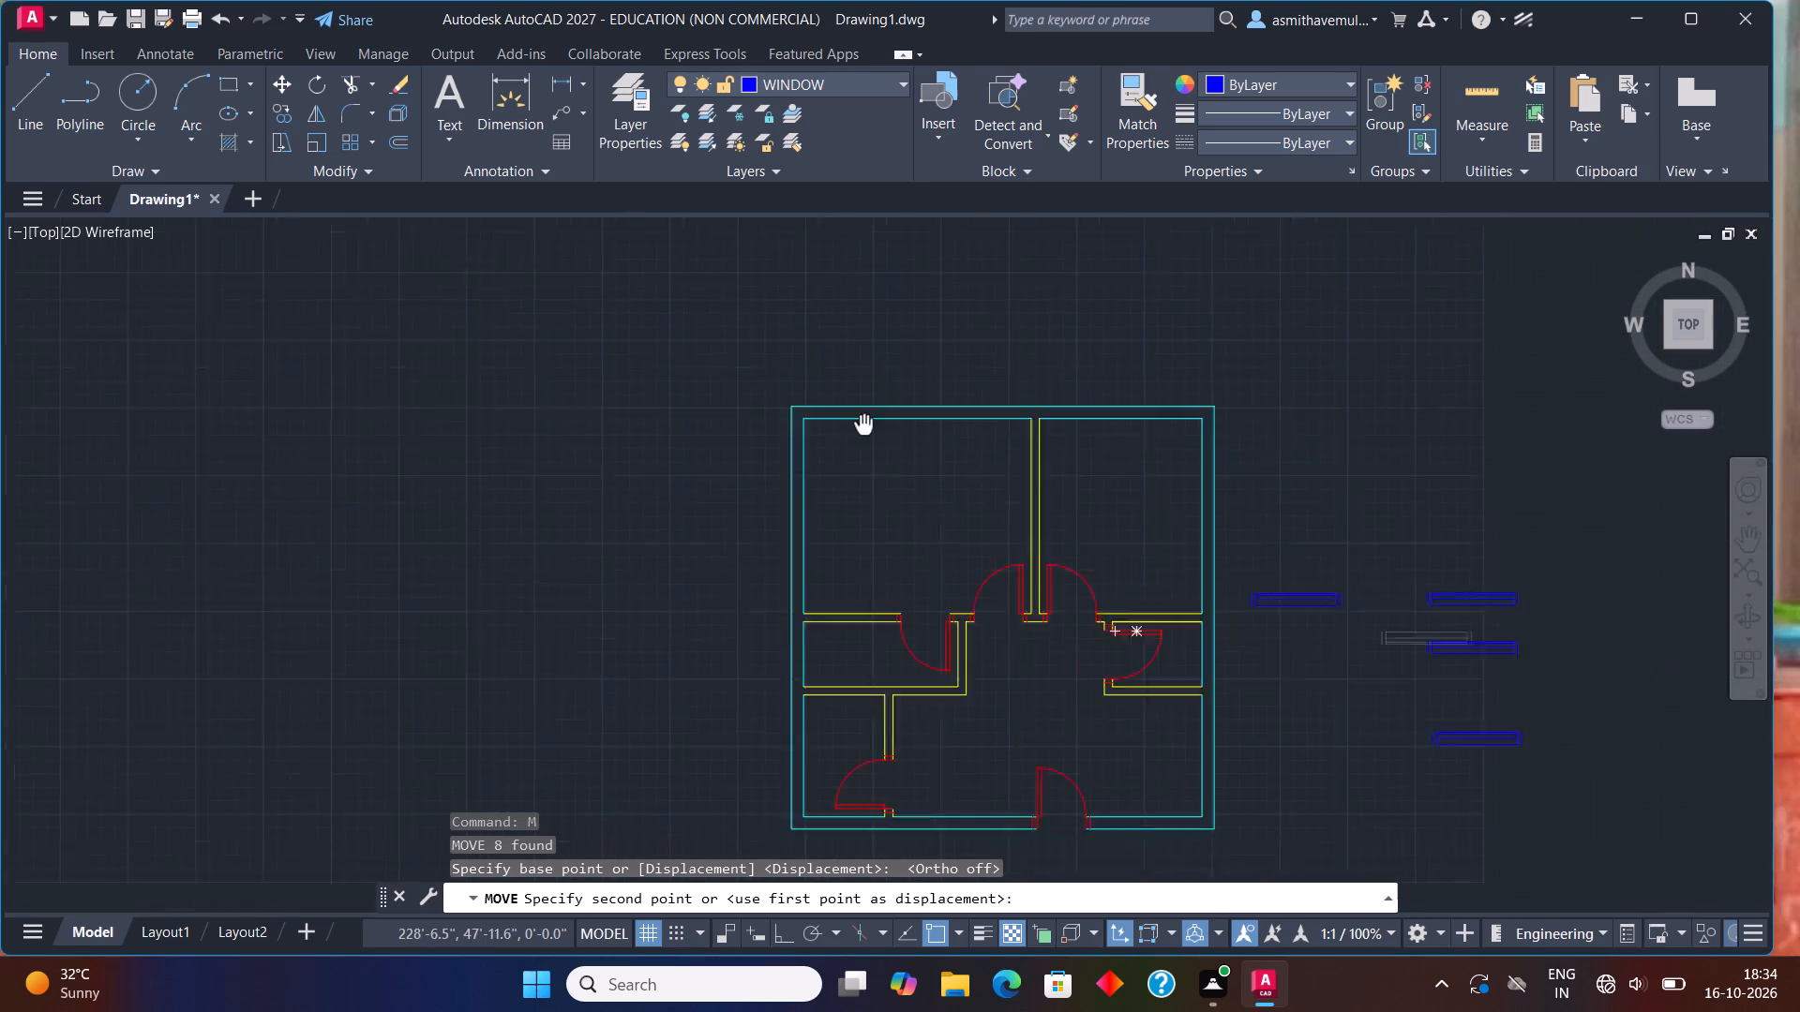
middle_click_drag(771, 407, 669, 398)
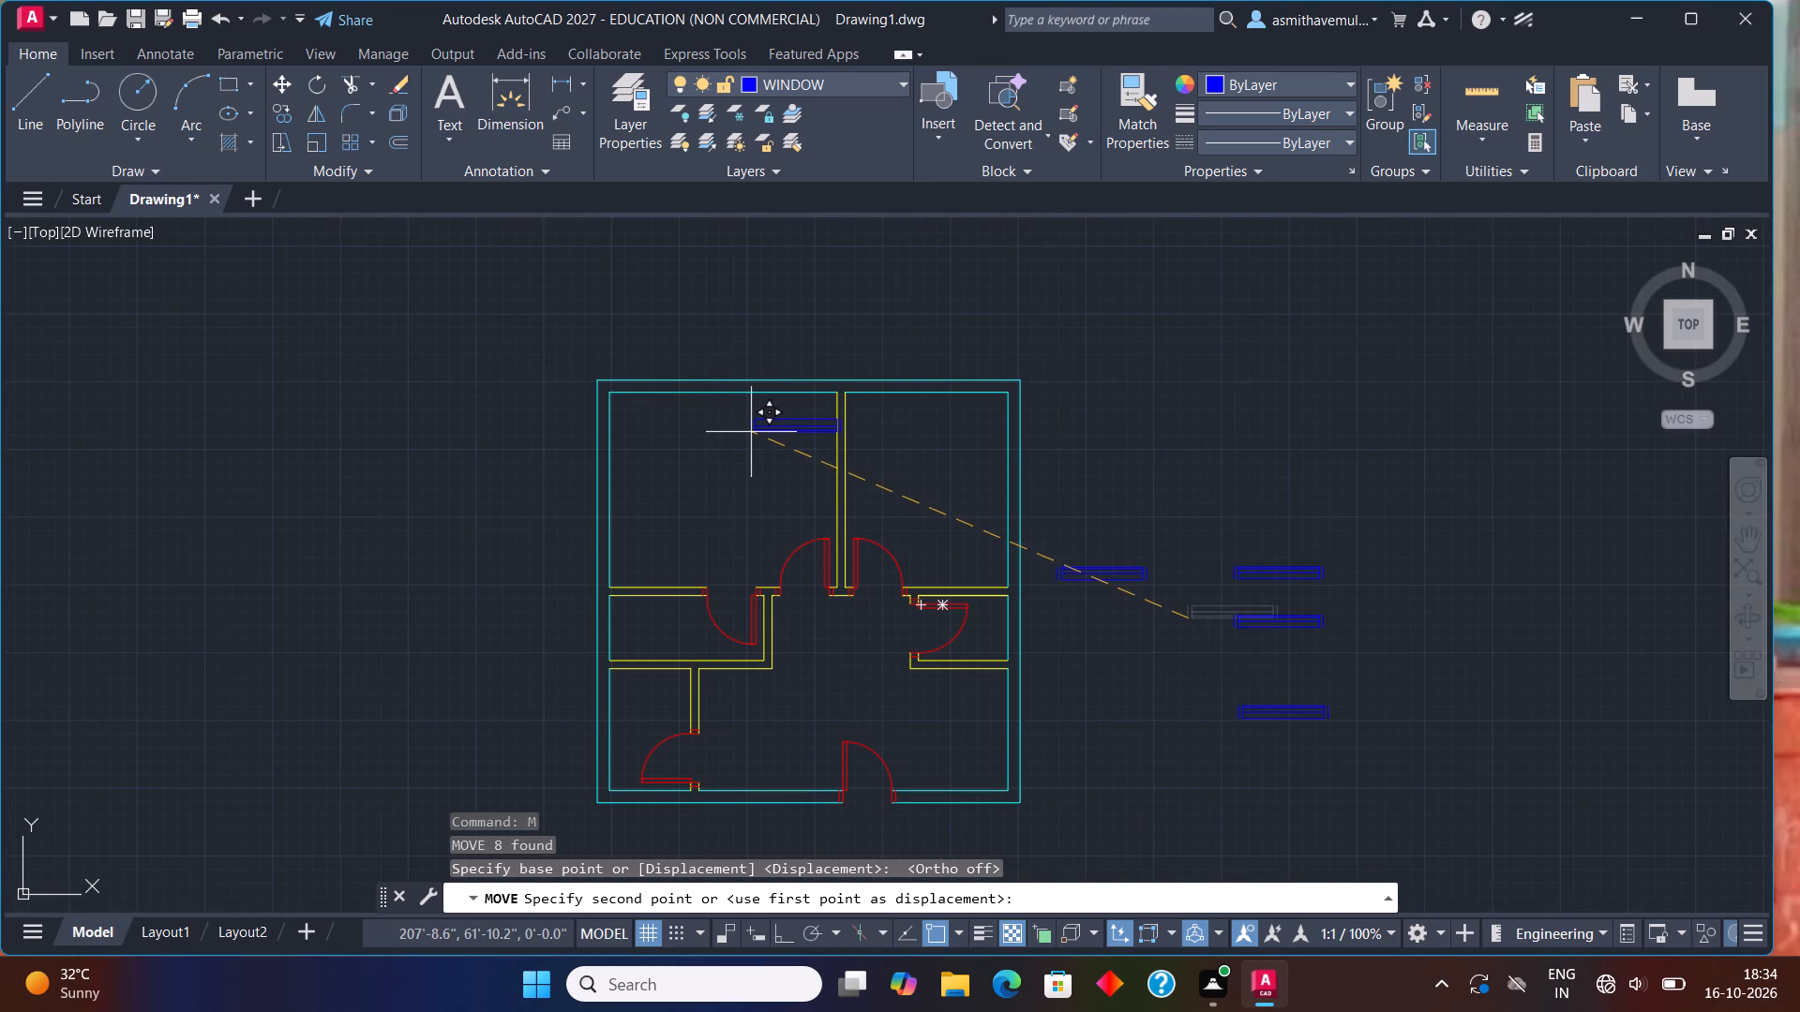
scroll(707, 402, "up", 3)
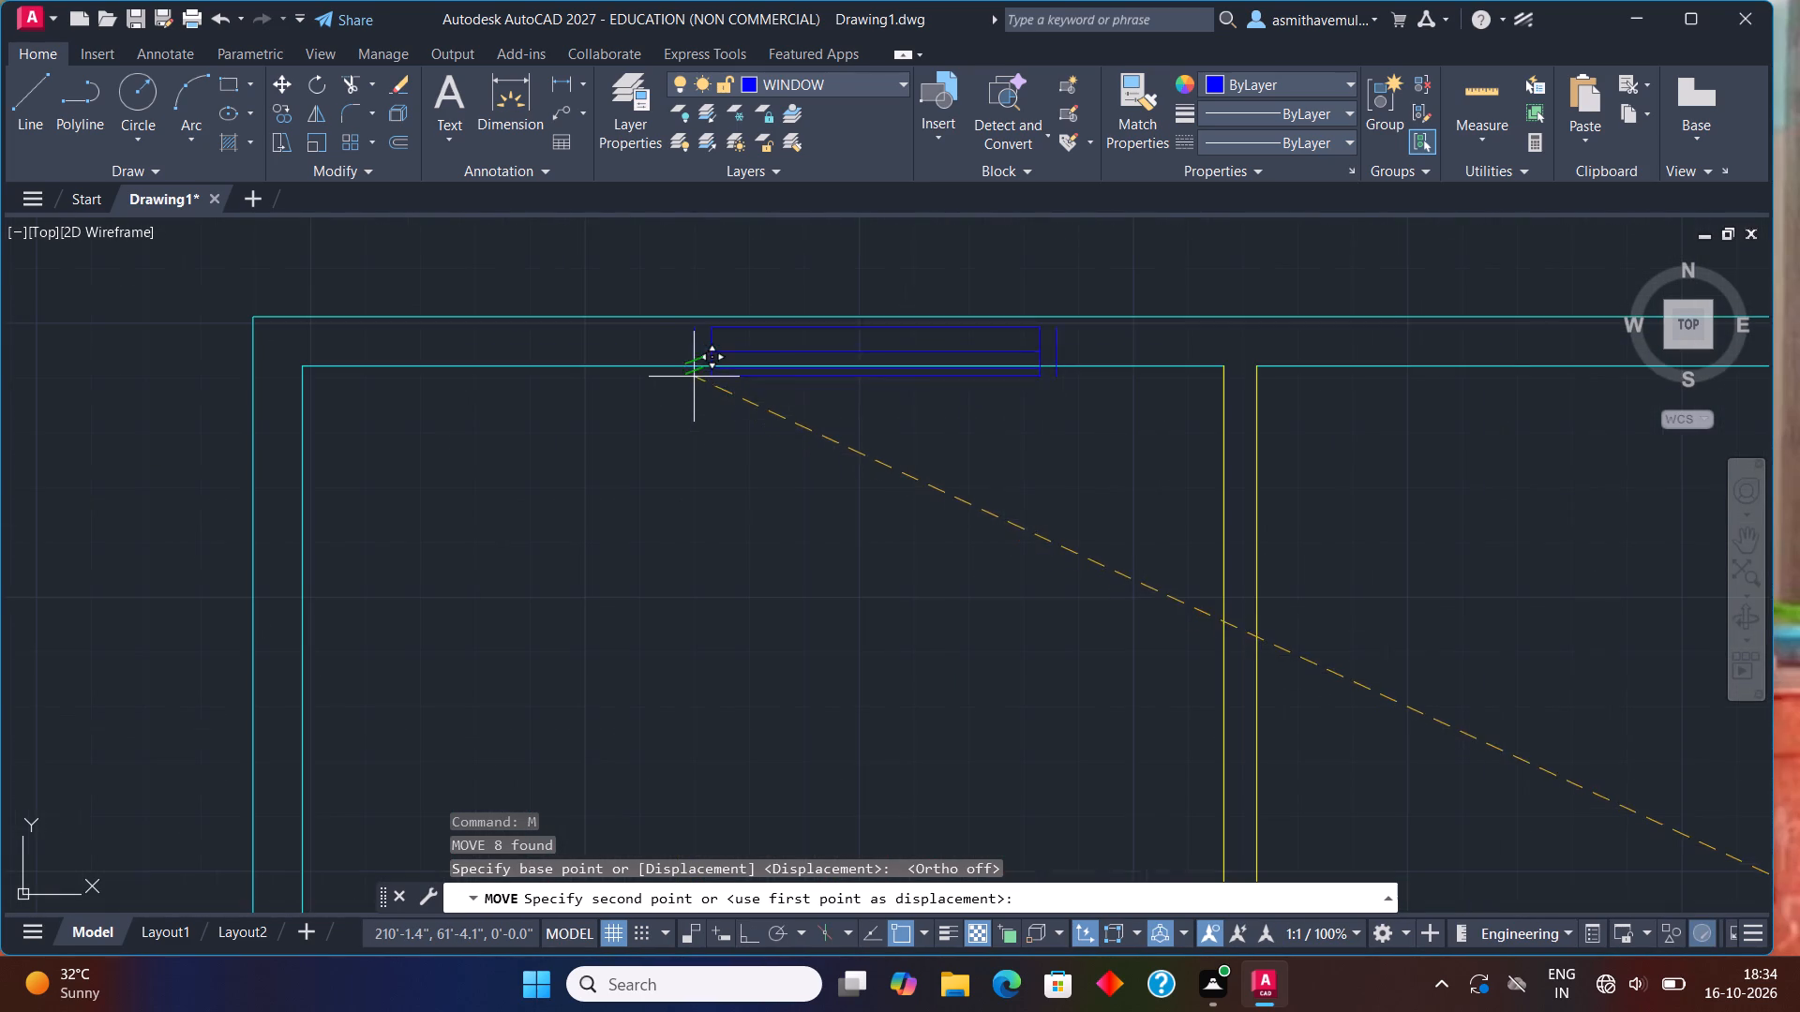
scroll(583, 344, "up", 2)
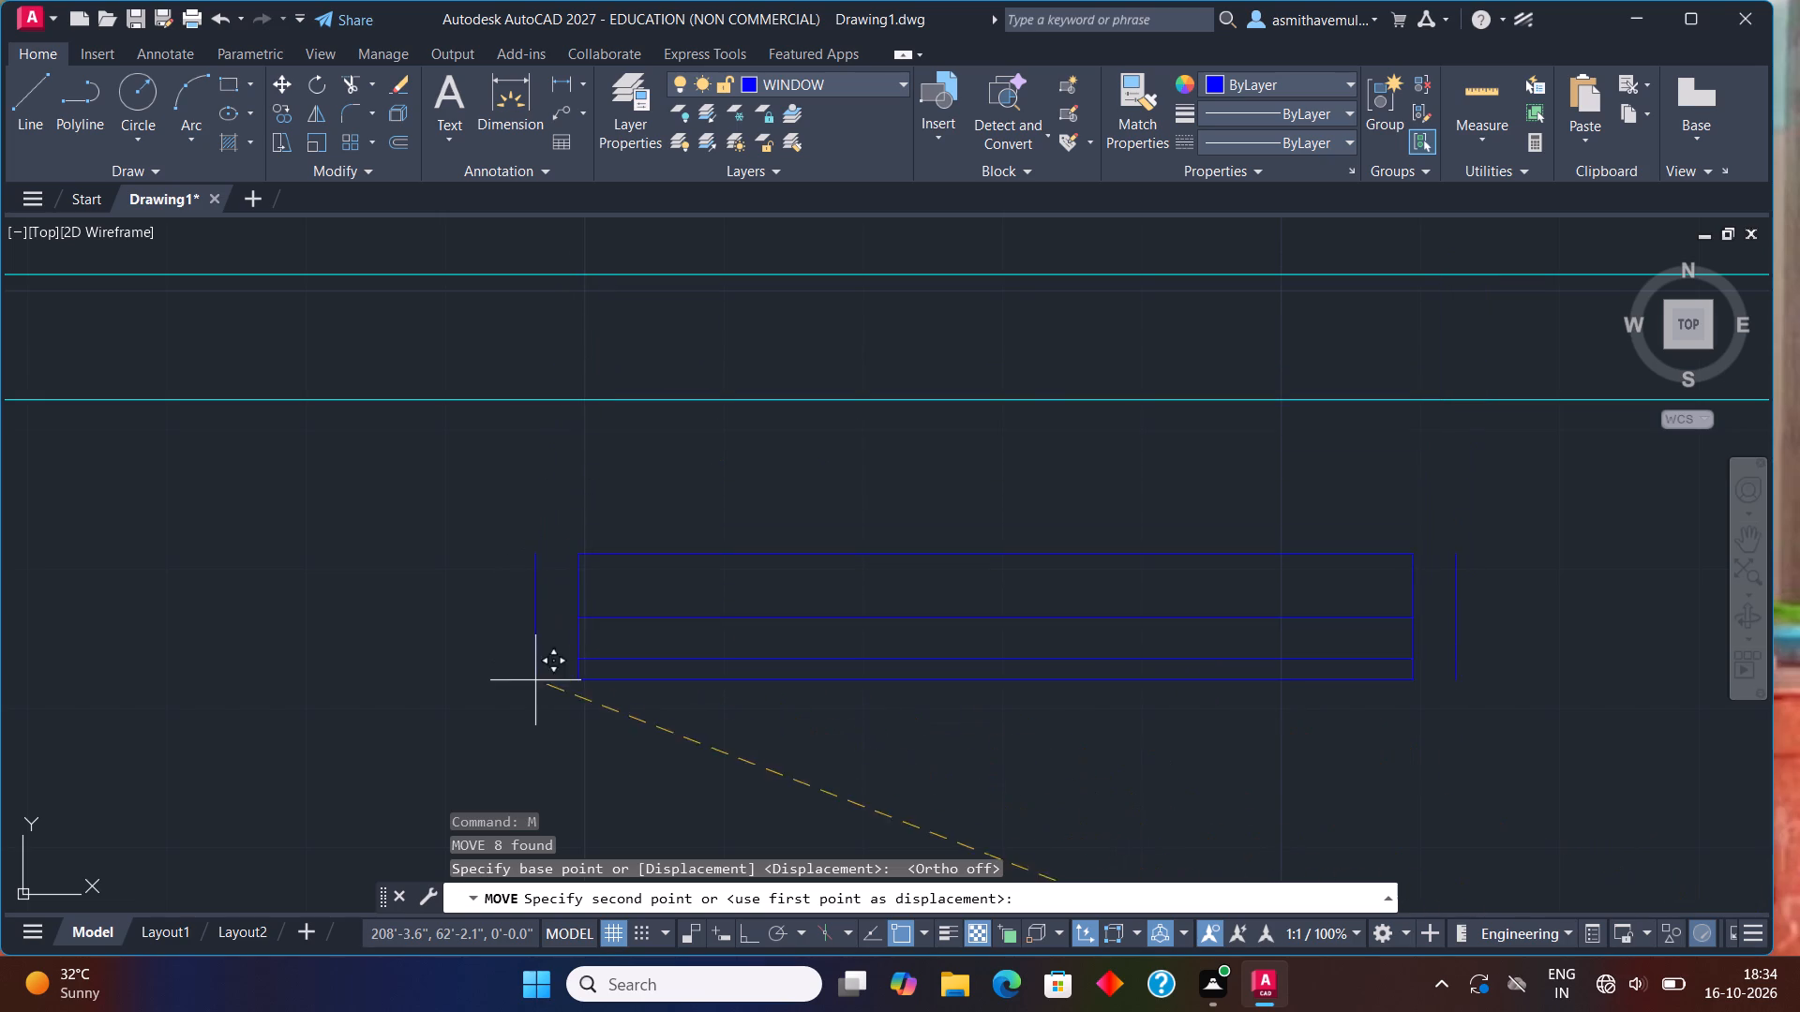
left_click(534, 680)
Copy that window from its left outer line's lower end onto the top wall's inner line, once in each of the two upper rooms.
left_click_drag(1525, 649, 846, 558)
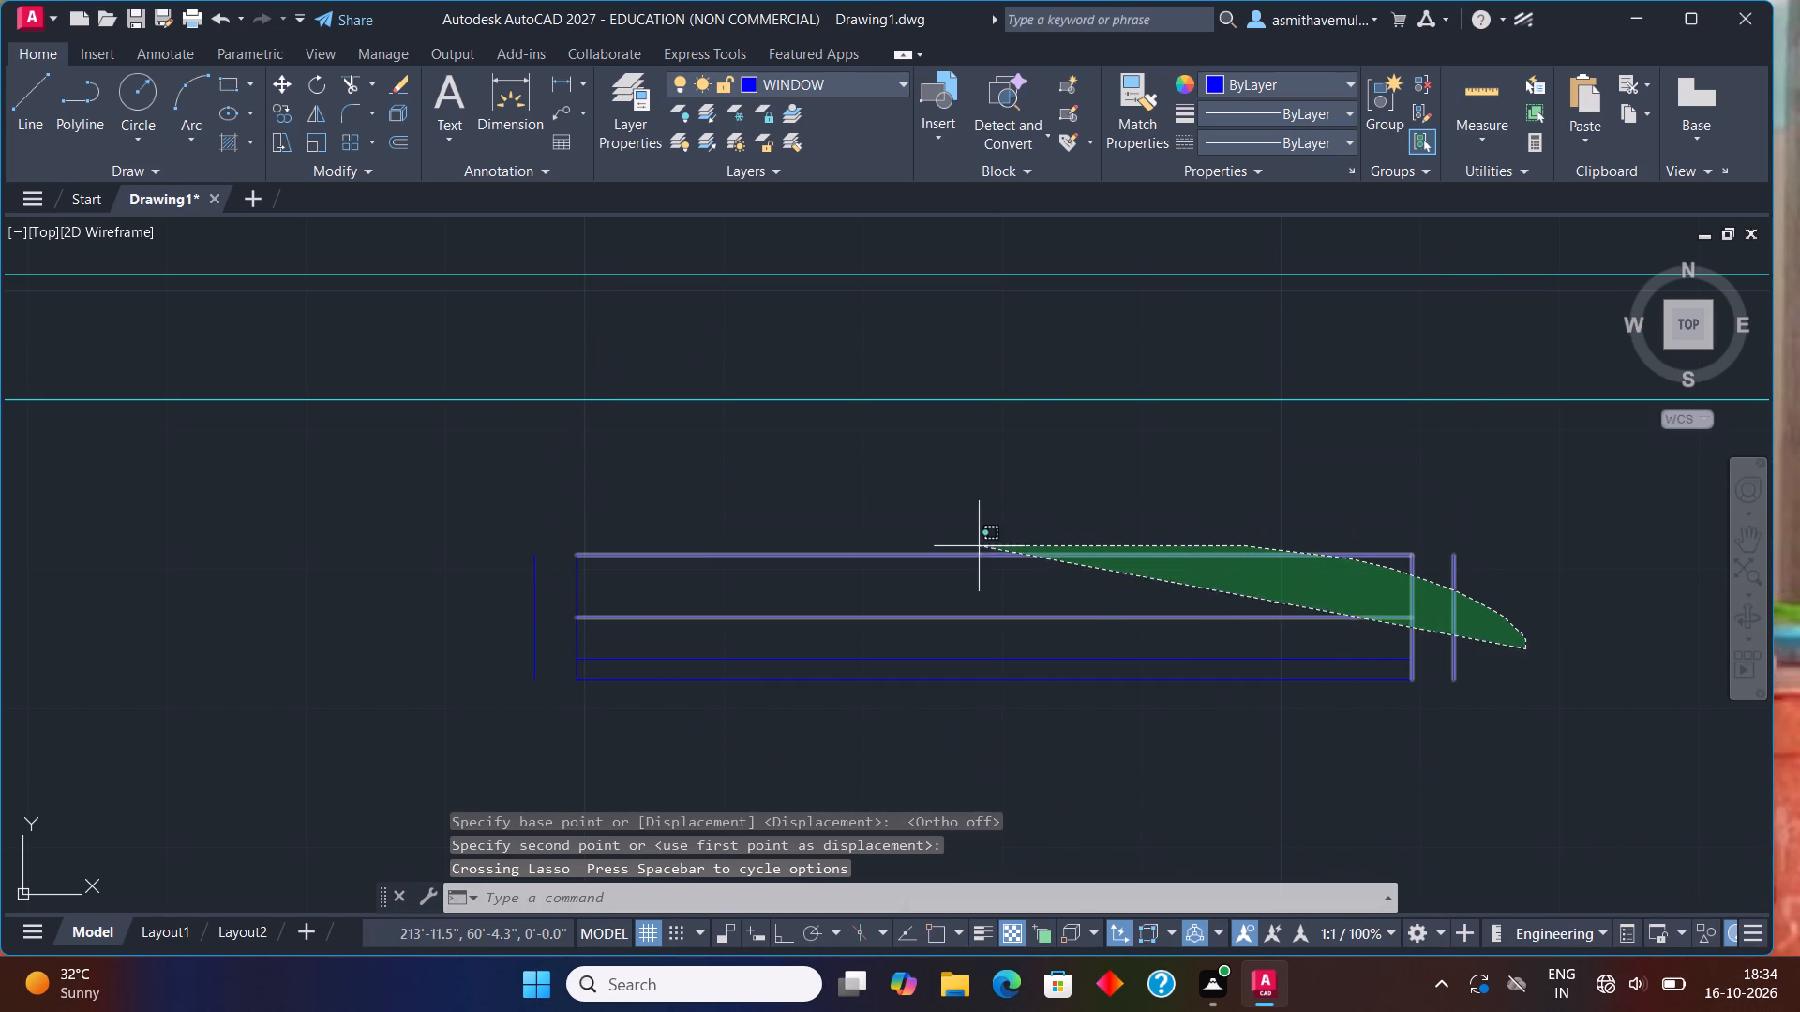
left_click_drag(846, 558, 1011, 690)
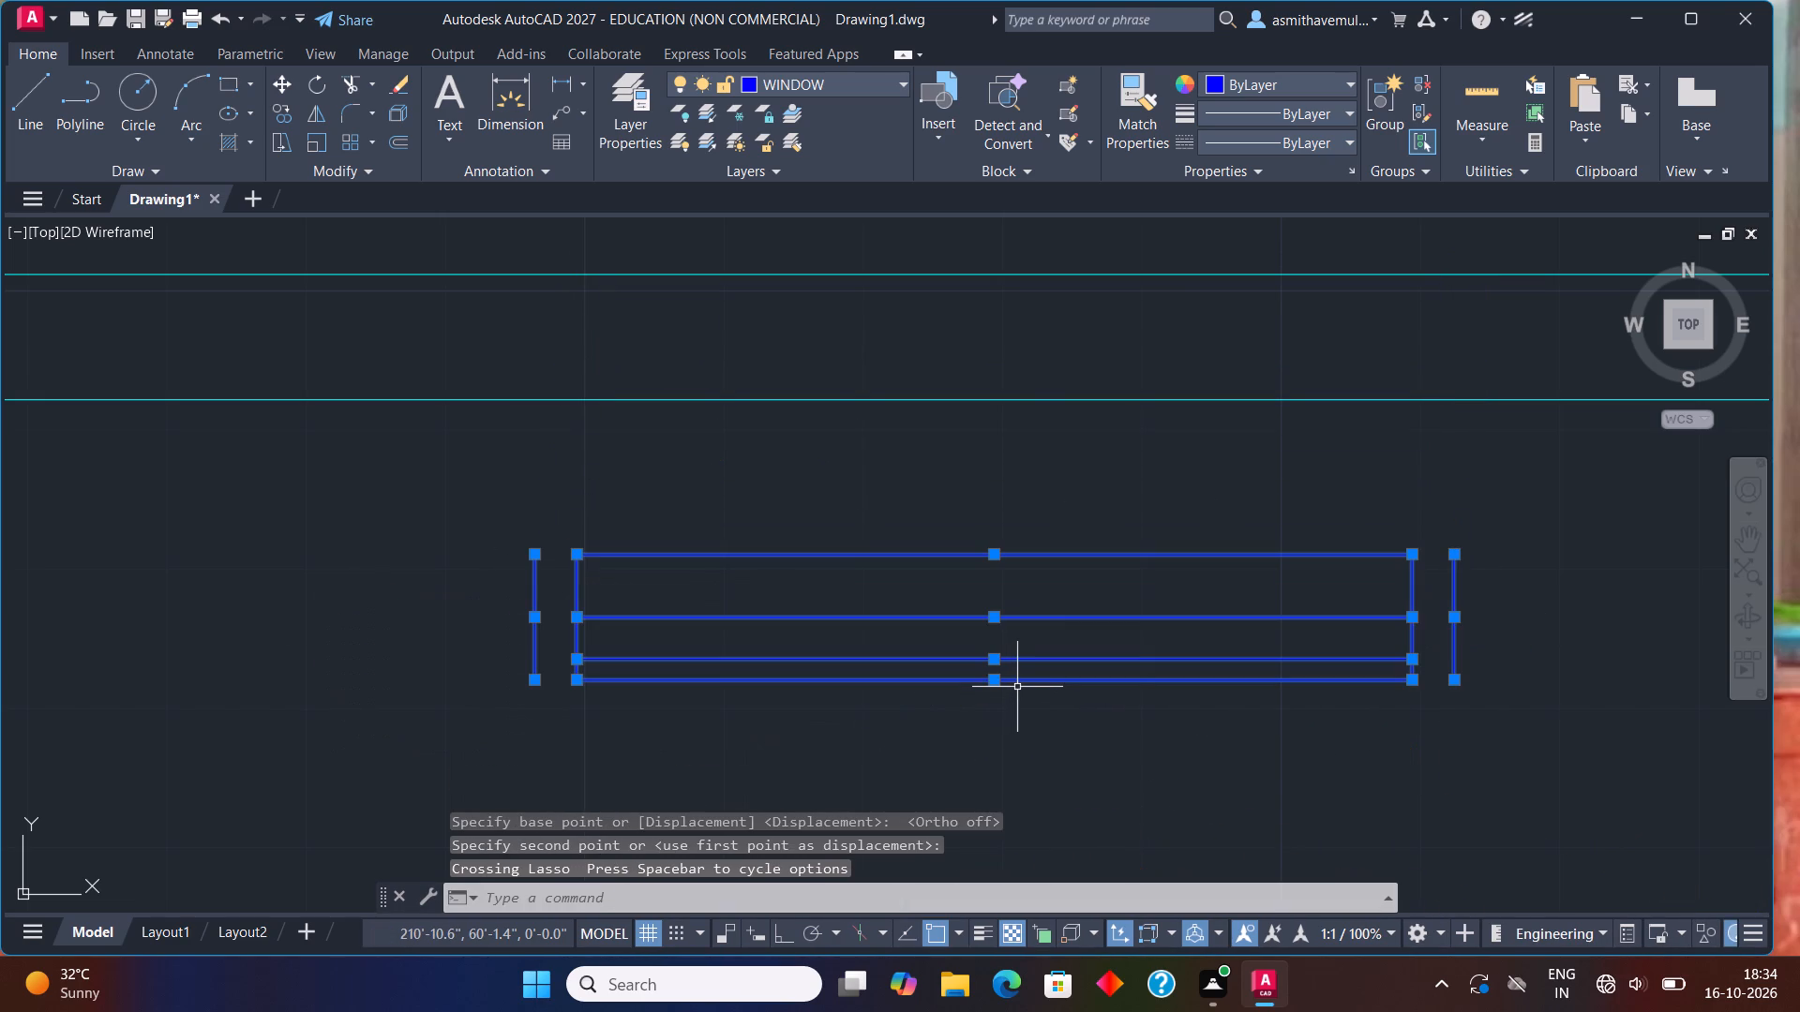
type("COPY")
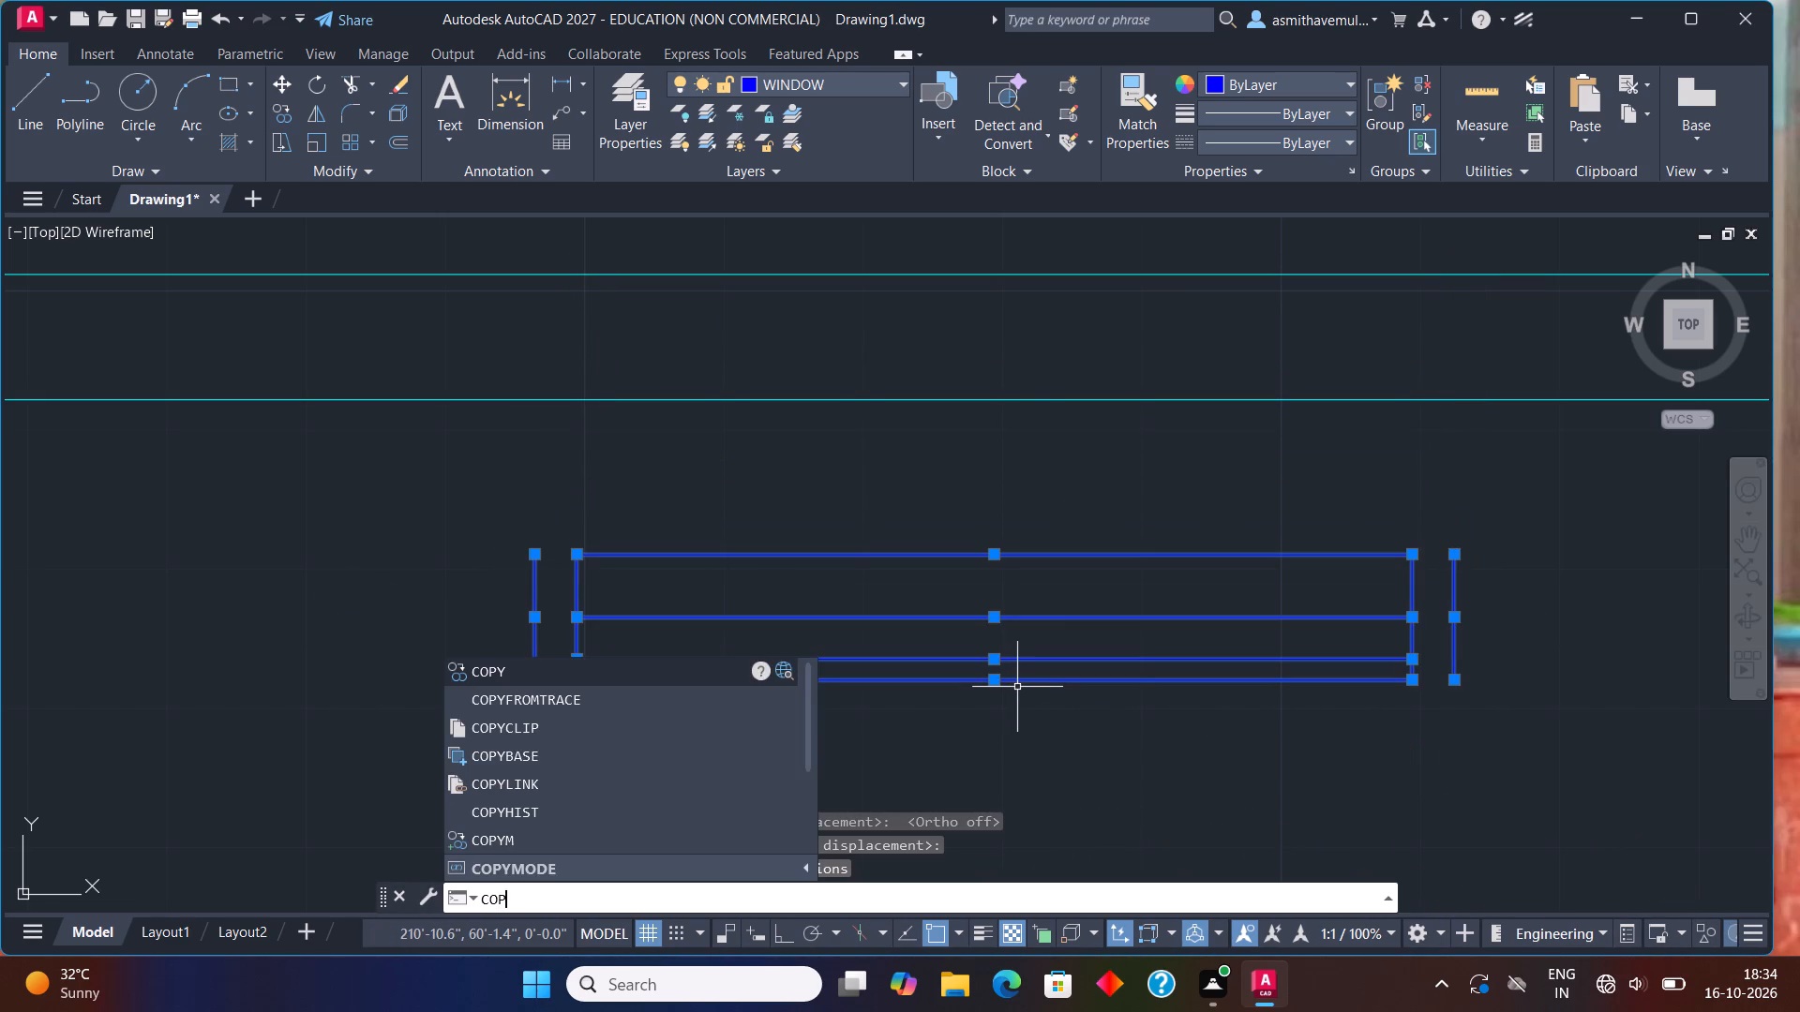
key("Return")
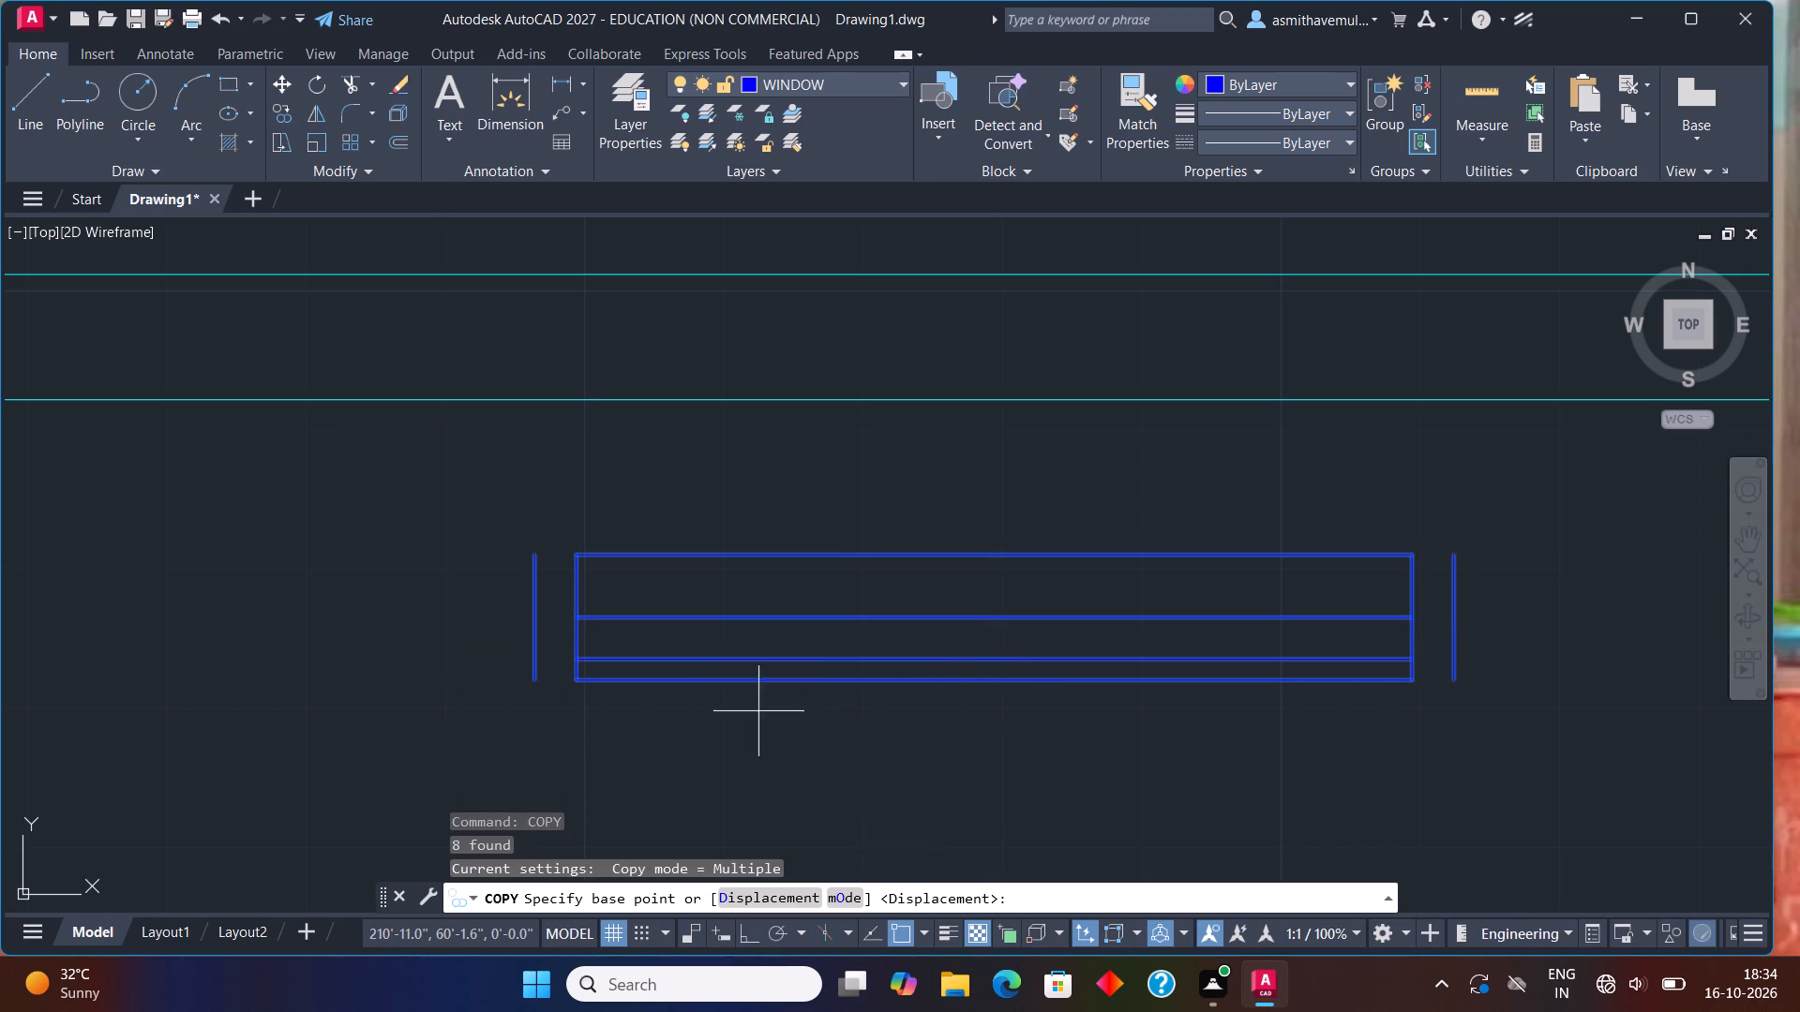
left_click(537, 681)
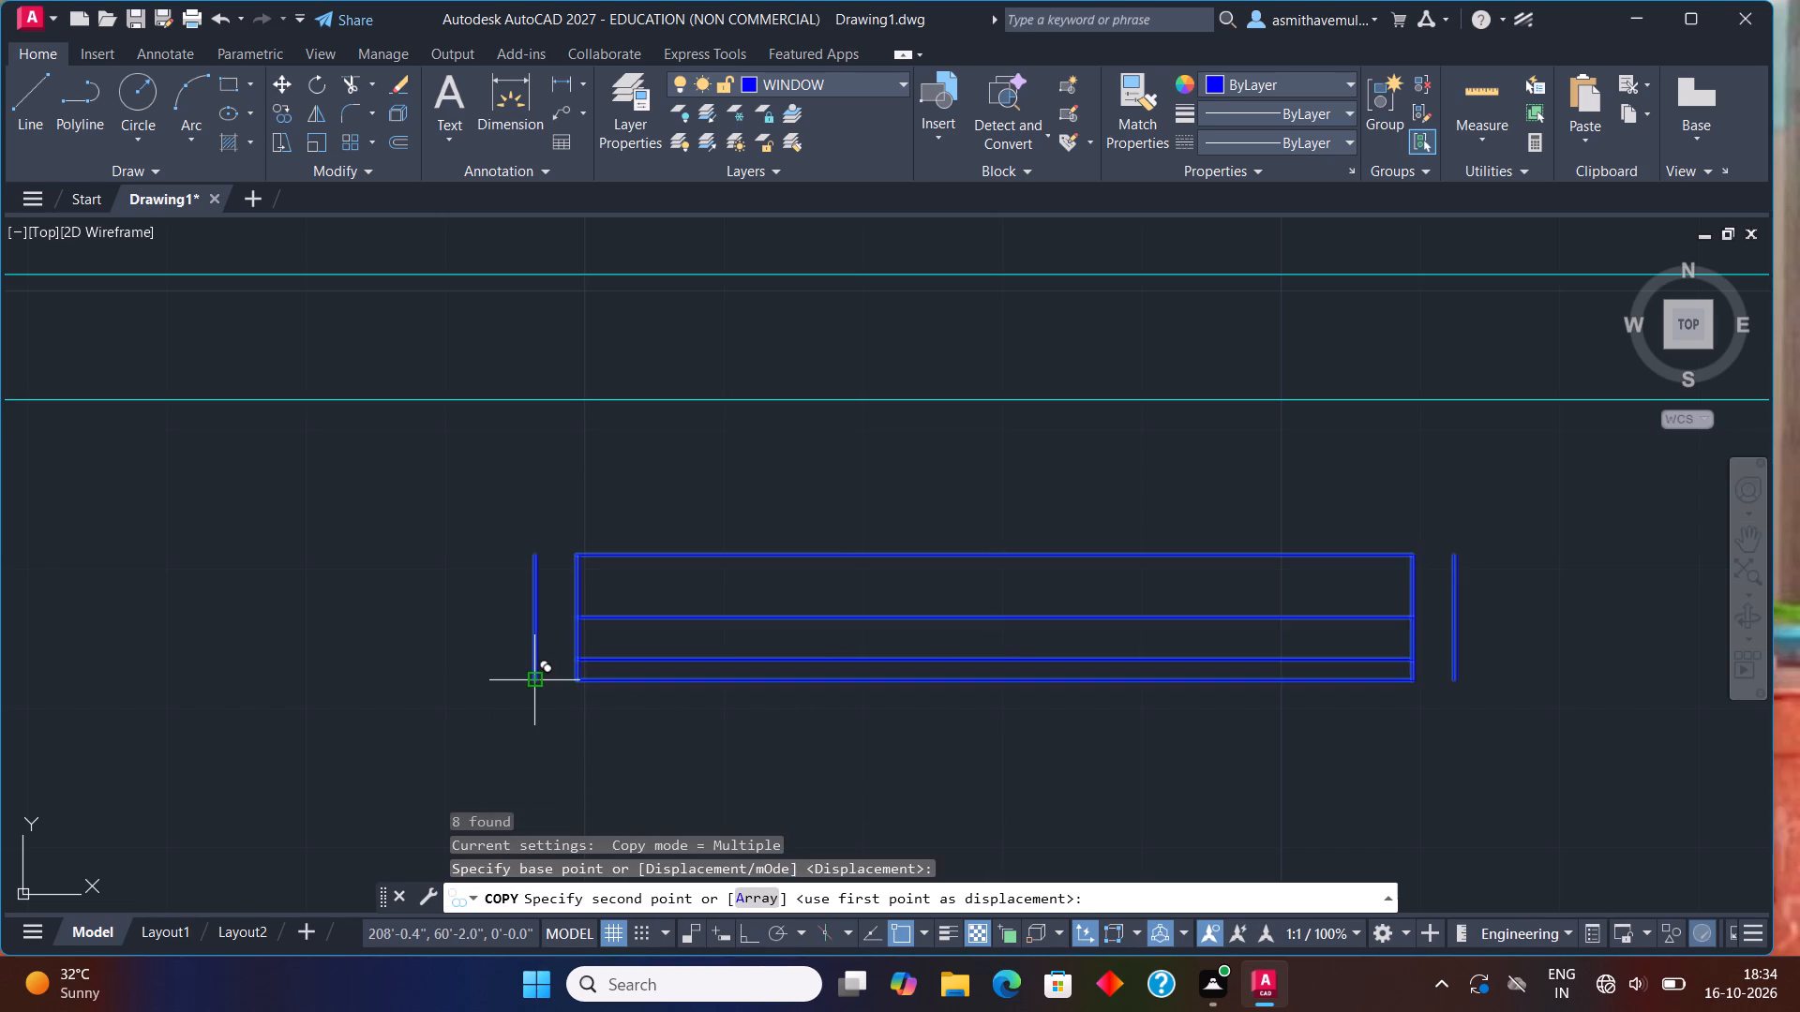
scroll(402, 400, "up", 1)
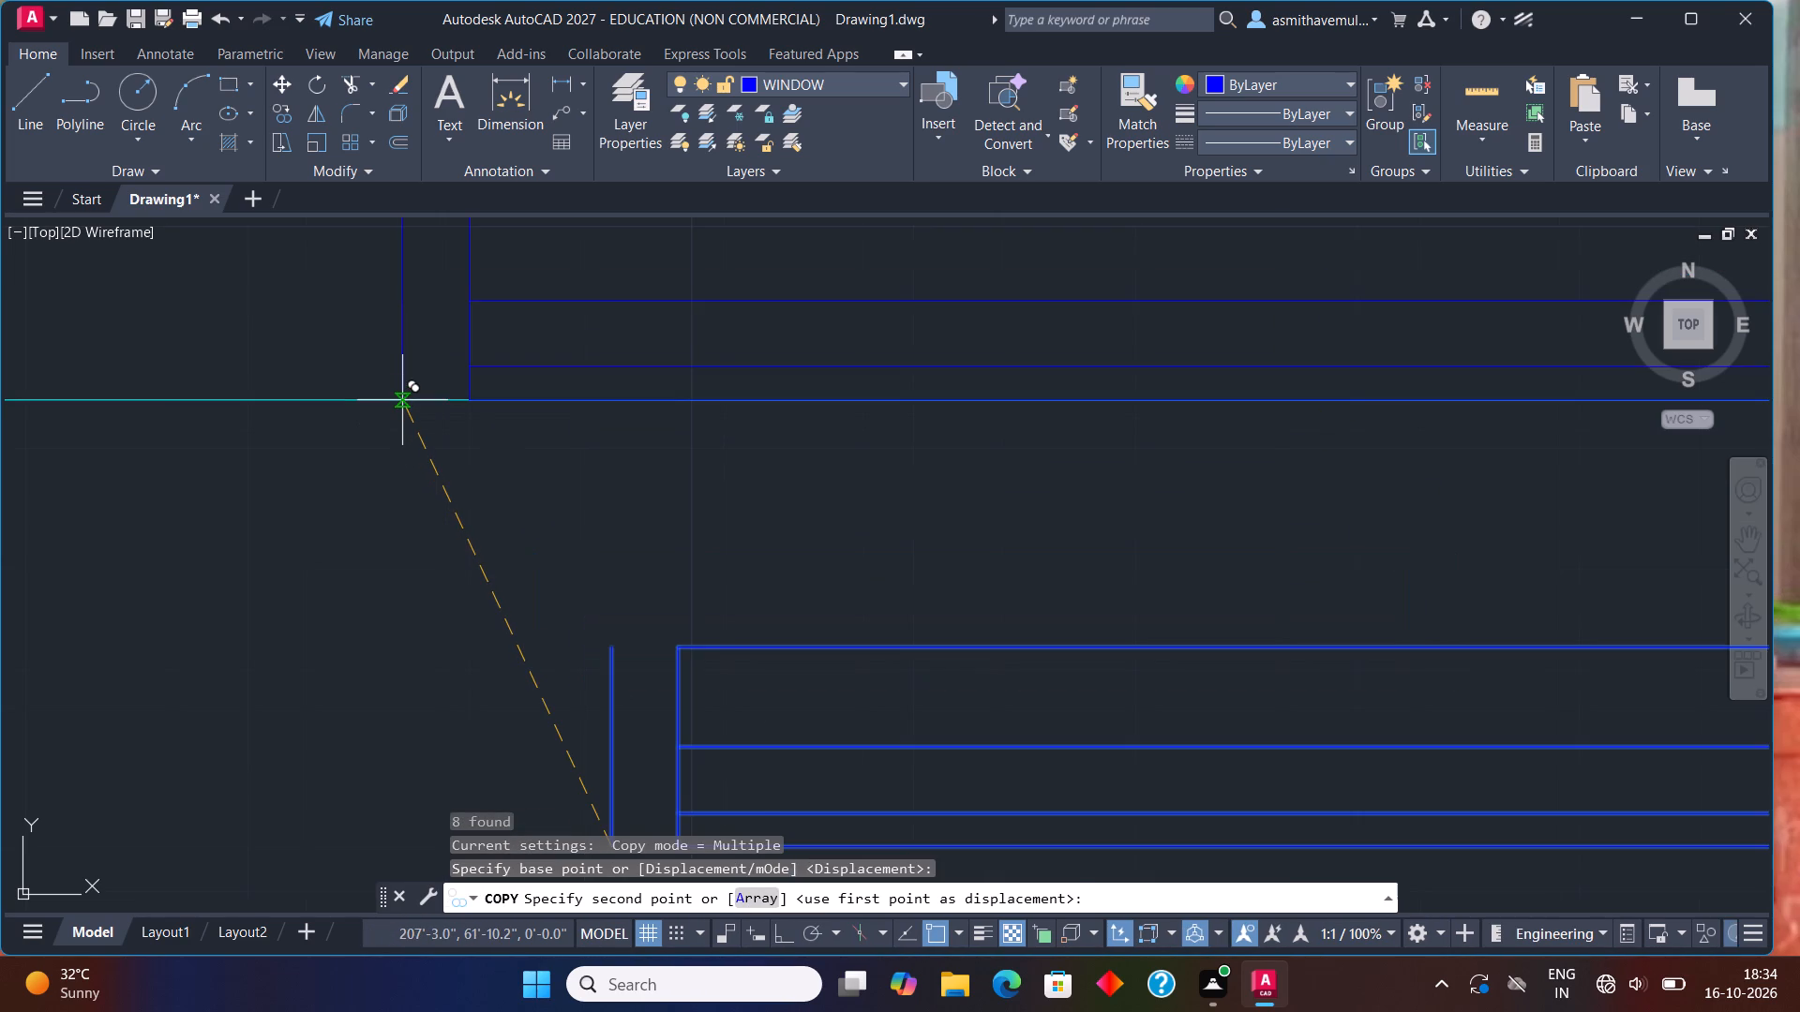
left_click(402, 398)
scroll(604, 458, "down", 3)
middle_click_drag(727, 542, 0, 712)
scroll(772, 600, "up", 1)
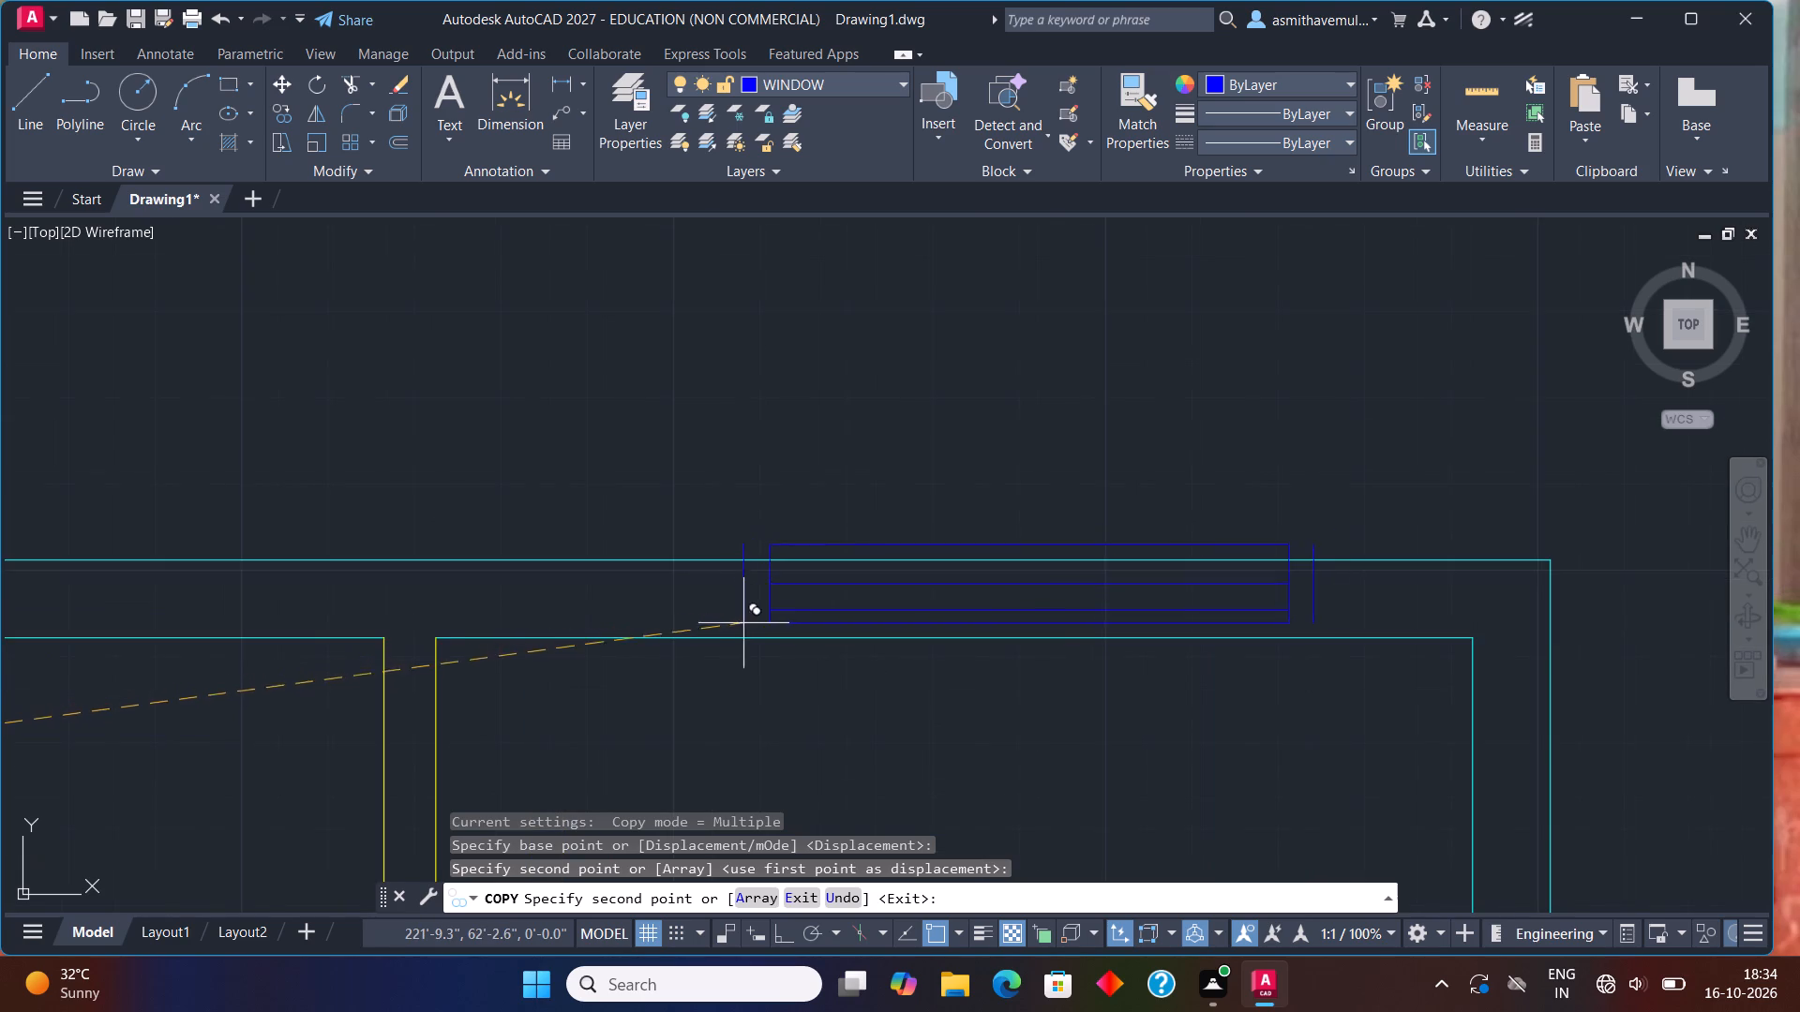
scroll(731, 631, "up", 1)
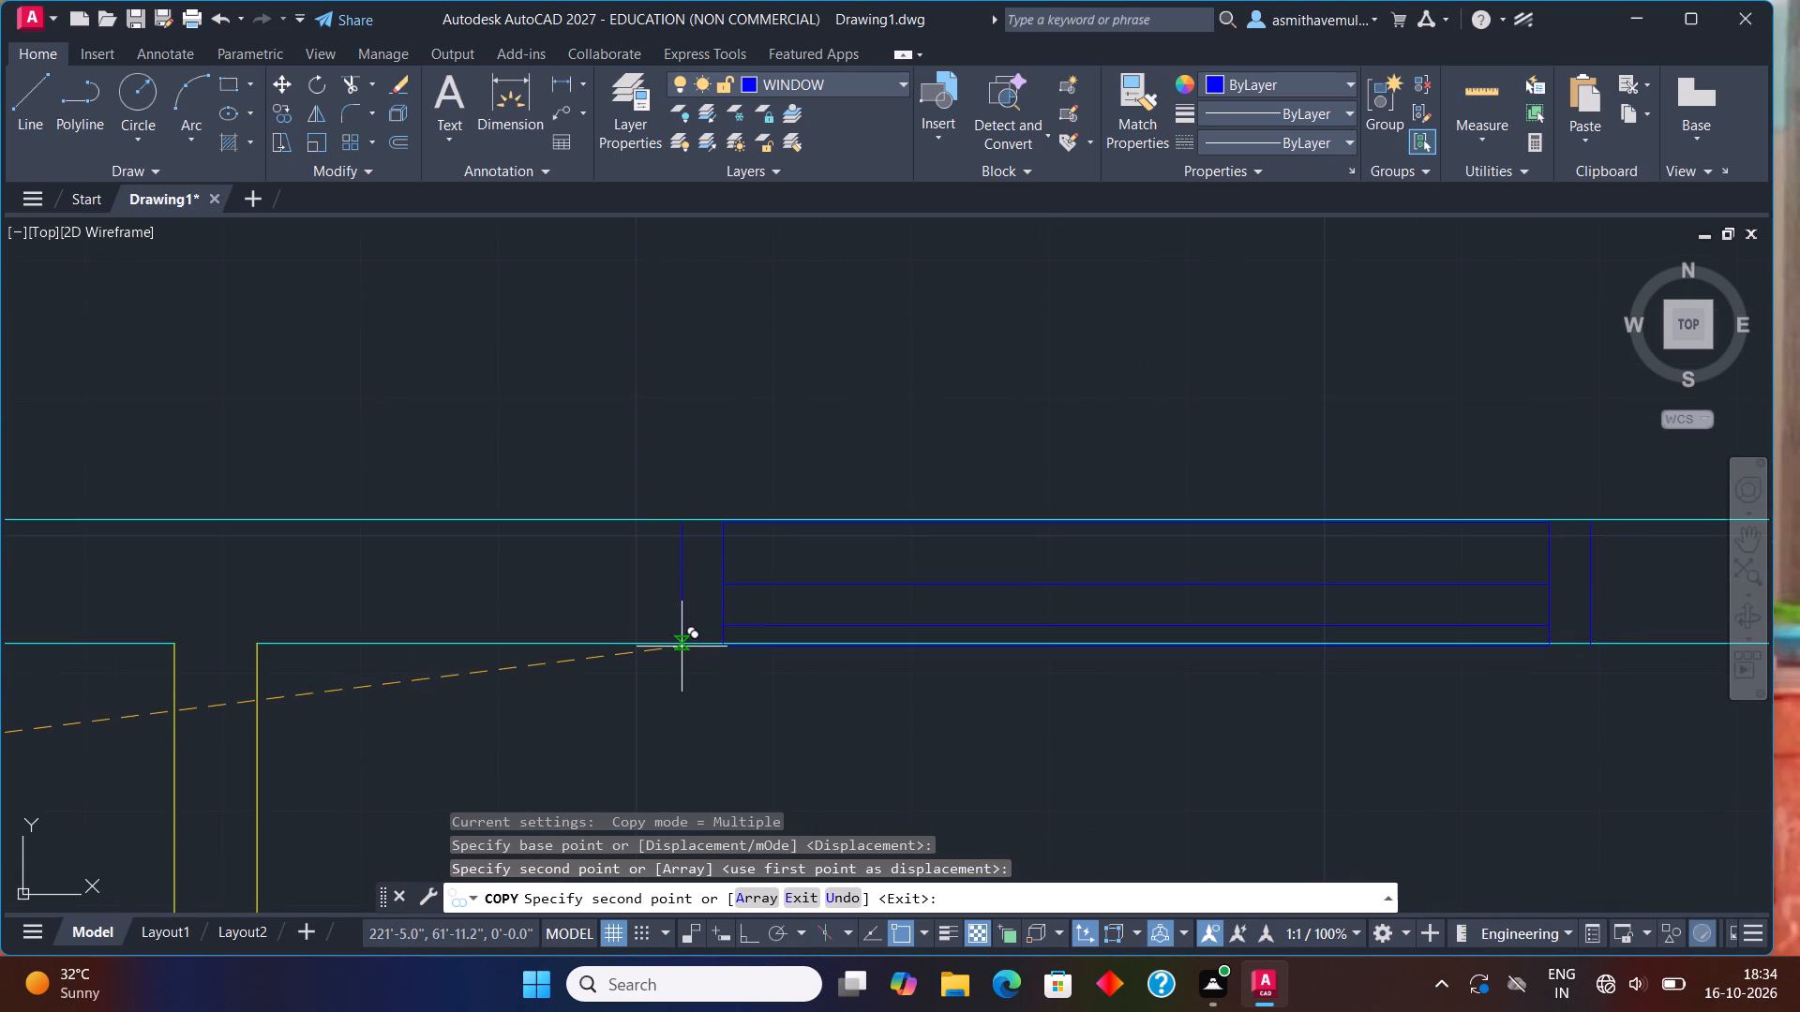
left_click(682, 647)
Place one more copy of the window in the empty space above the plan's upper-right corner and end the copying.
scroll(695, 722, "down", 3)
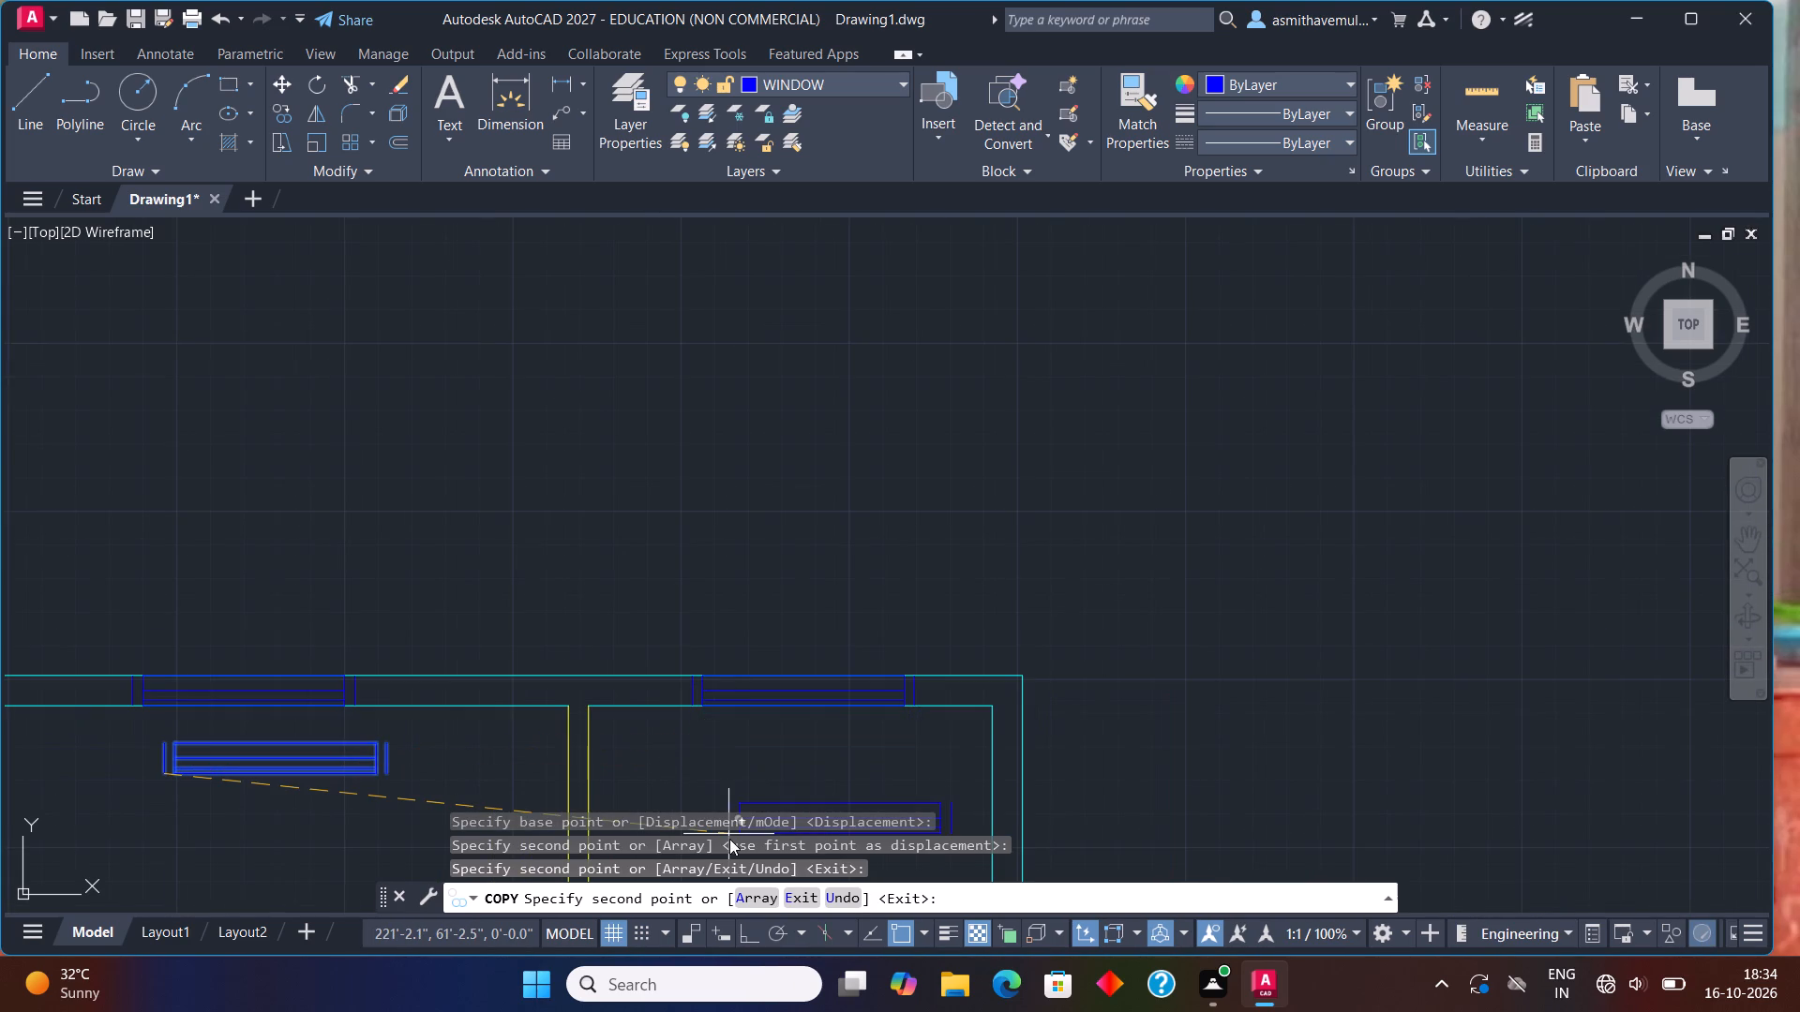
middle_click_drag(729, 839, 728, 425)
left_click(932, 473)
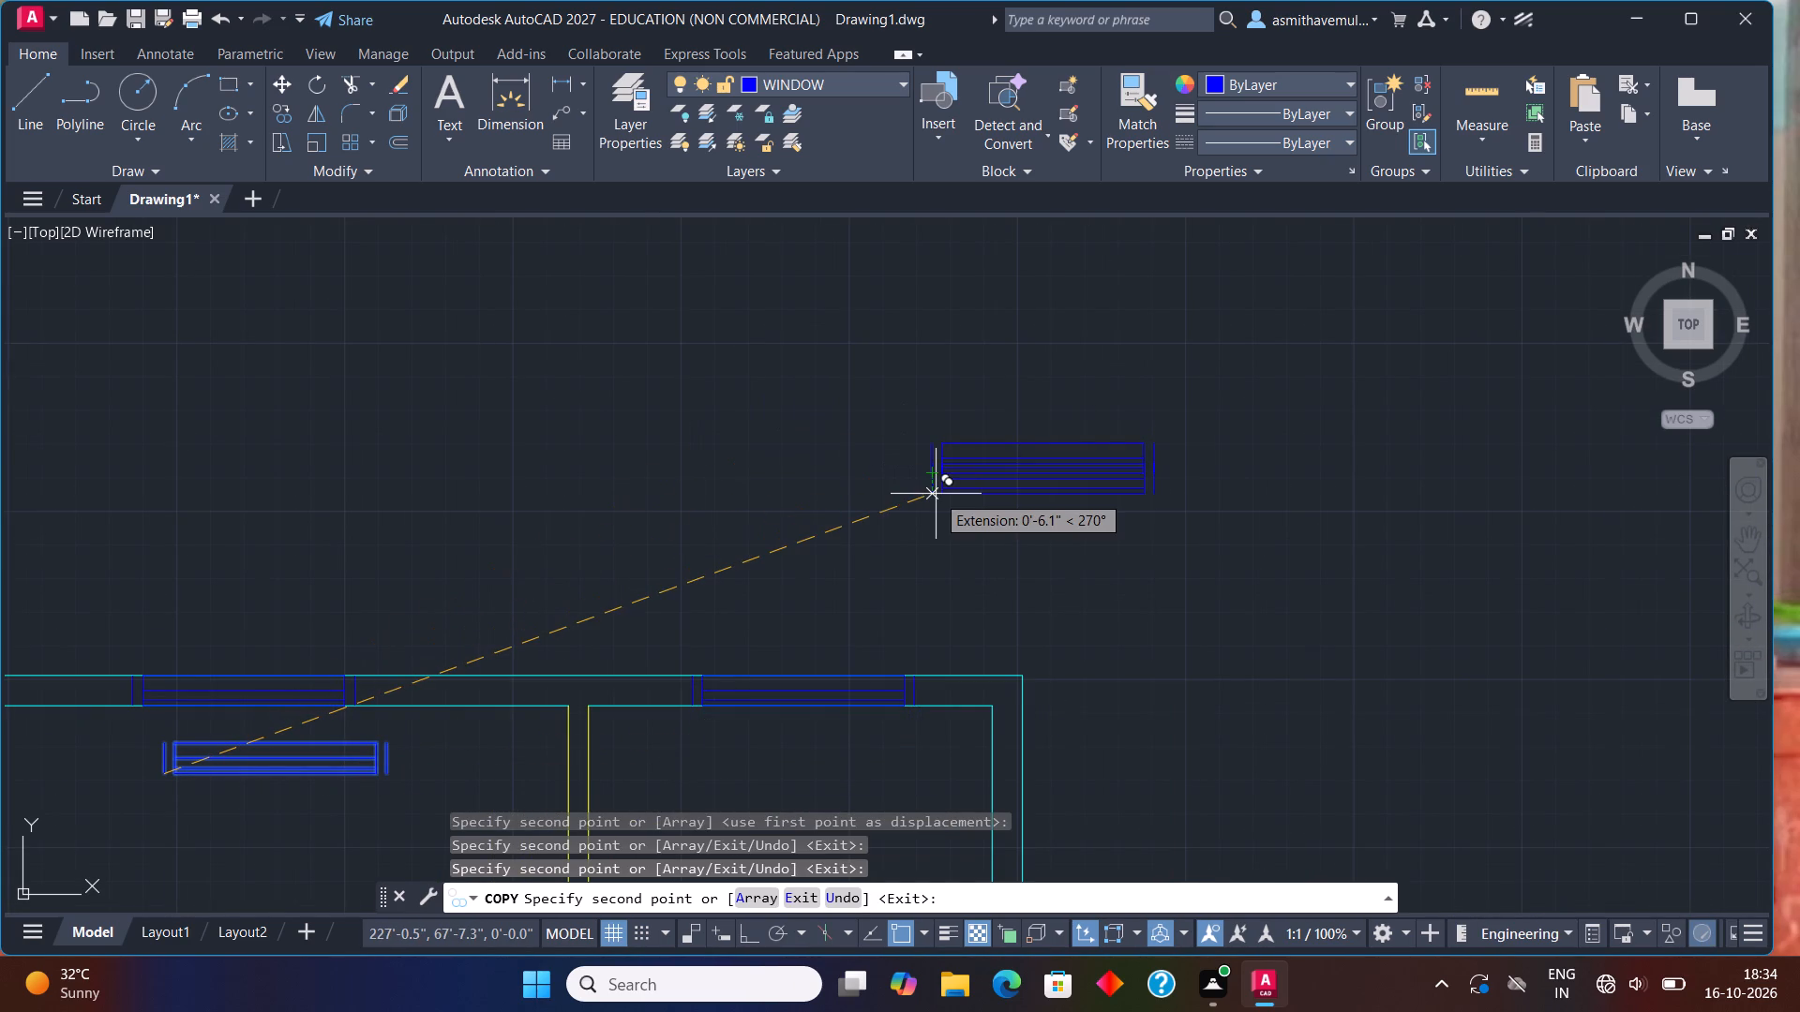
key("Escape")
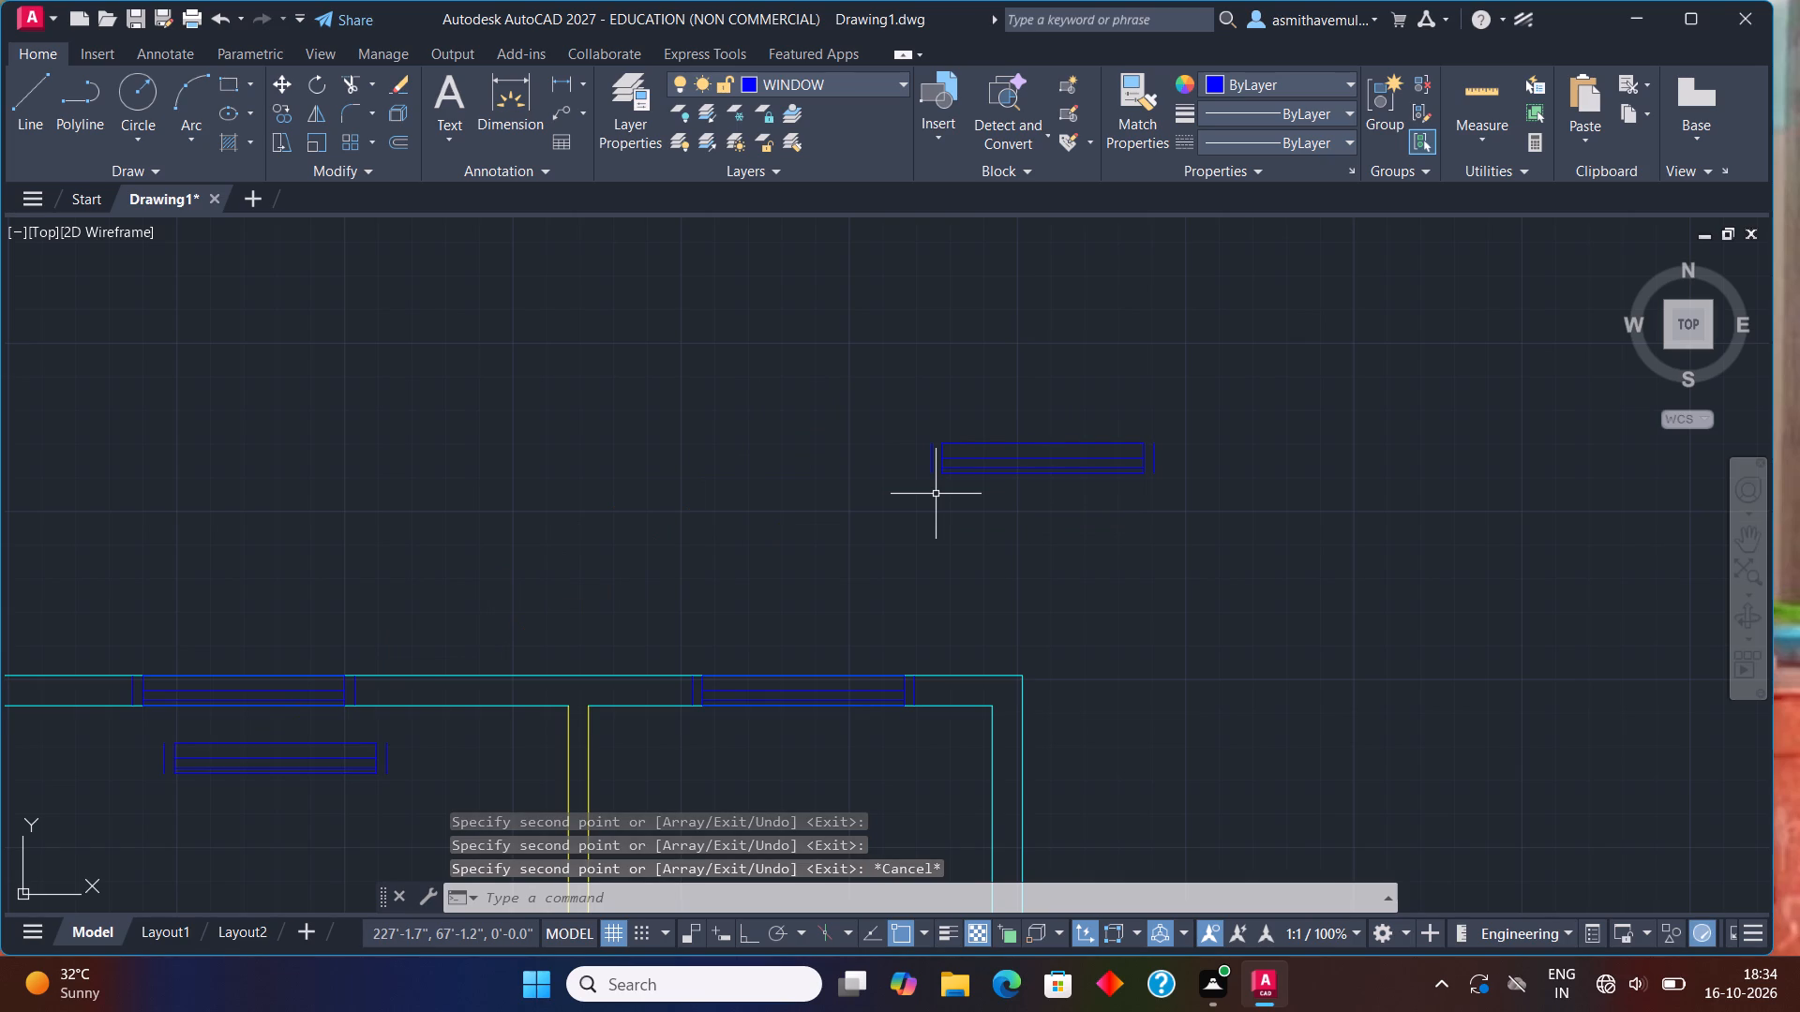
Rotate the horizontal window nearest the plan's right wall 90° about the upper end of its right outer line, with ortho on.
scroll(937, 549, "down", 1)
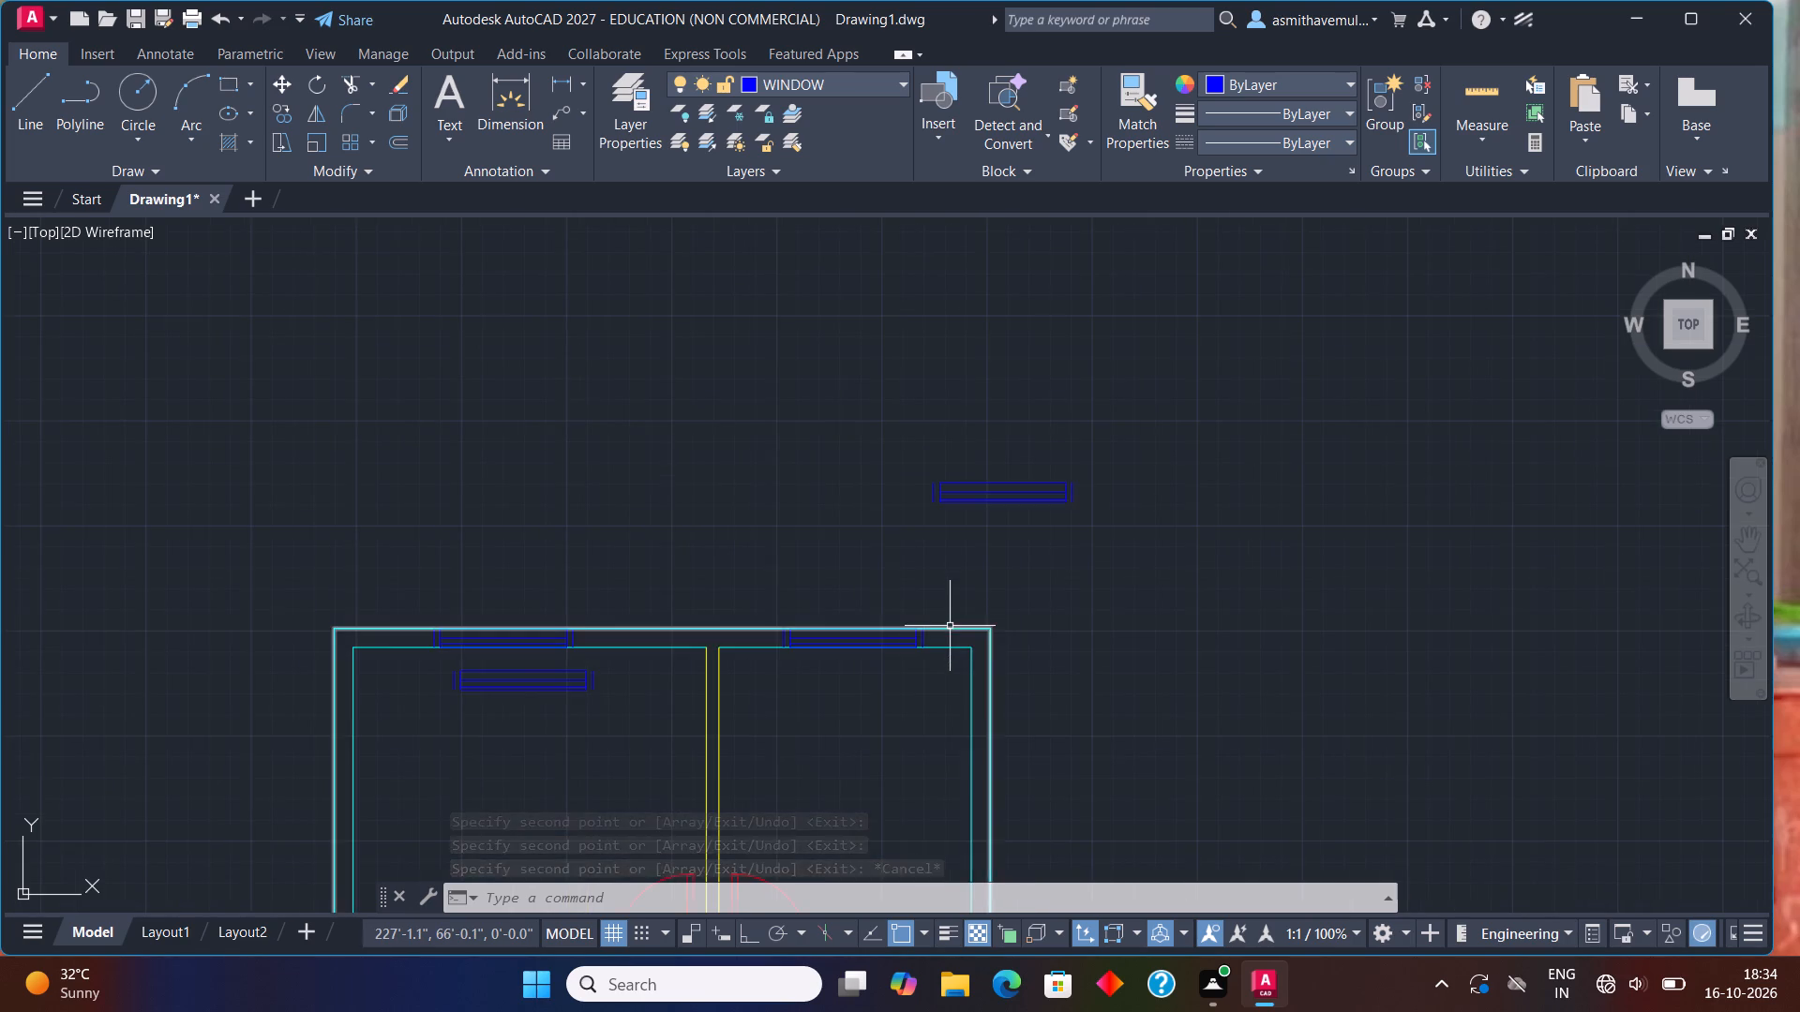
middle_click_drag(950, 626, 1000, 346)
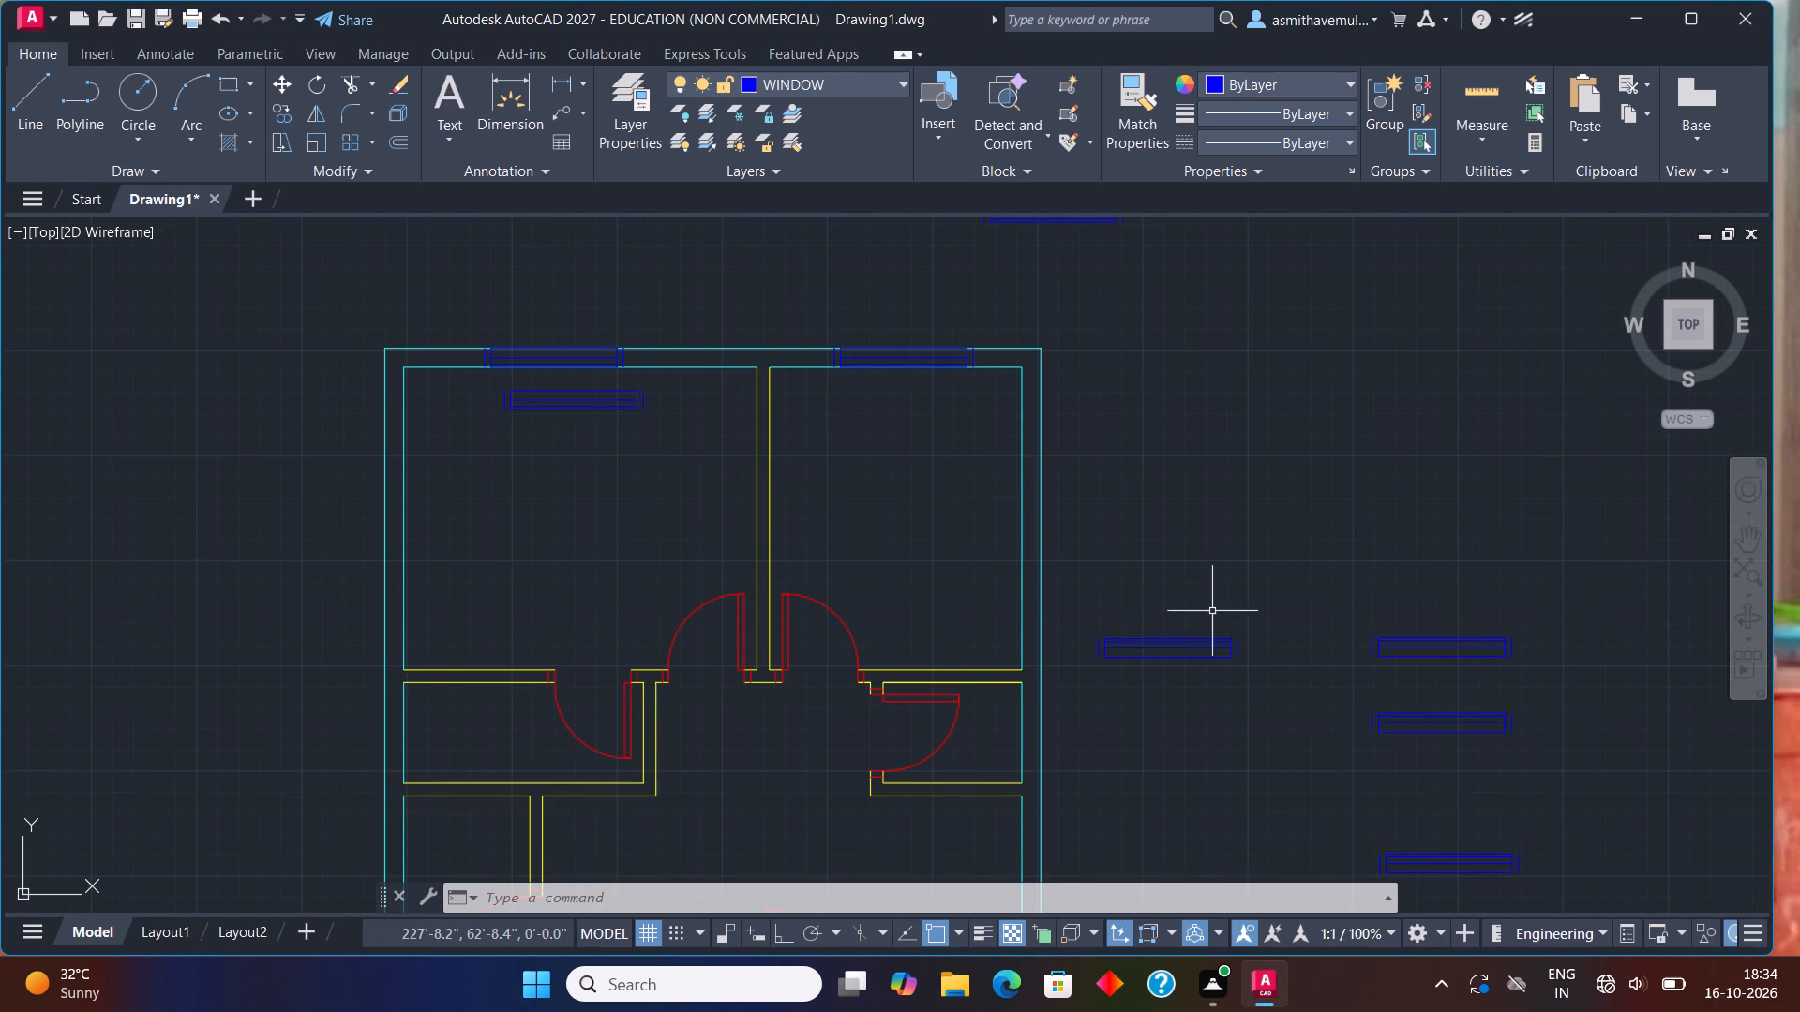
left_click_drag(1192, 603, 1219, 678)
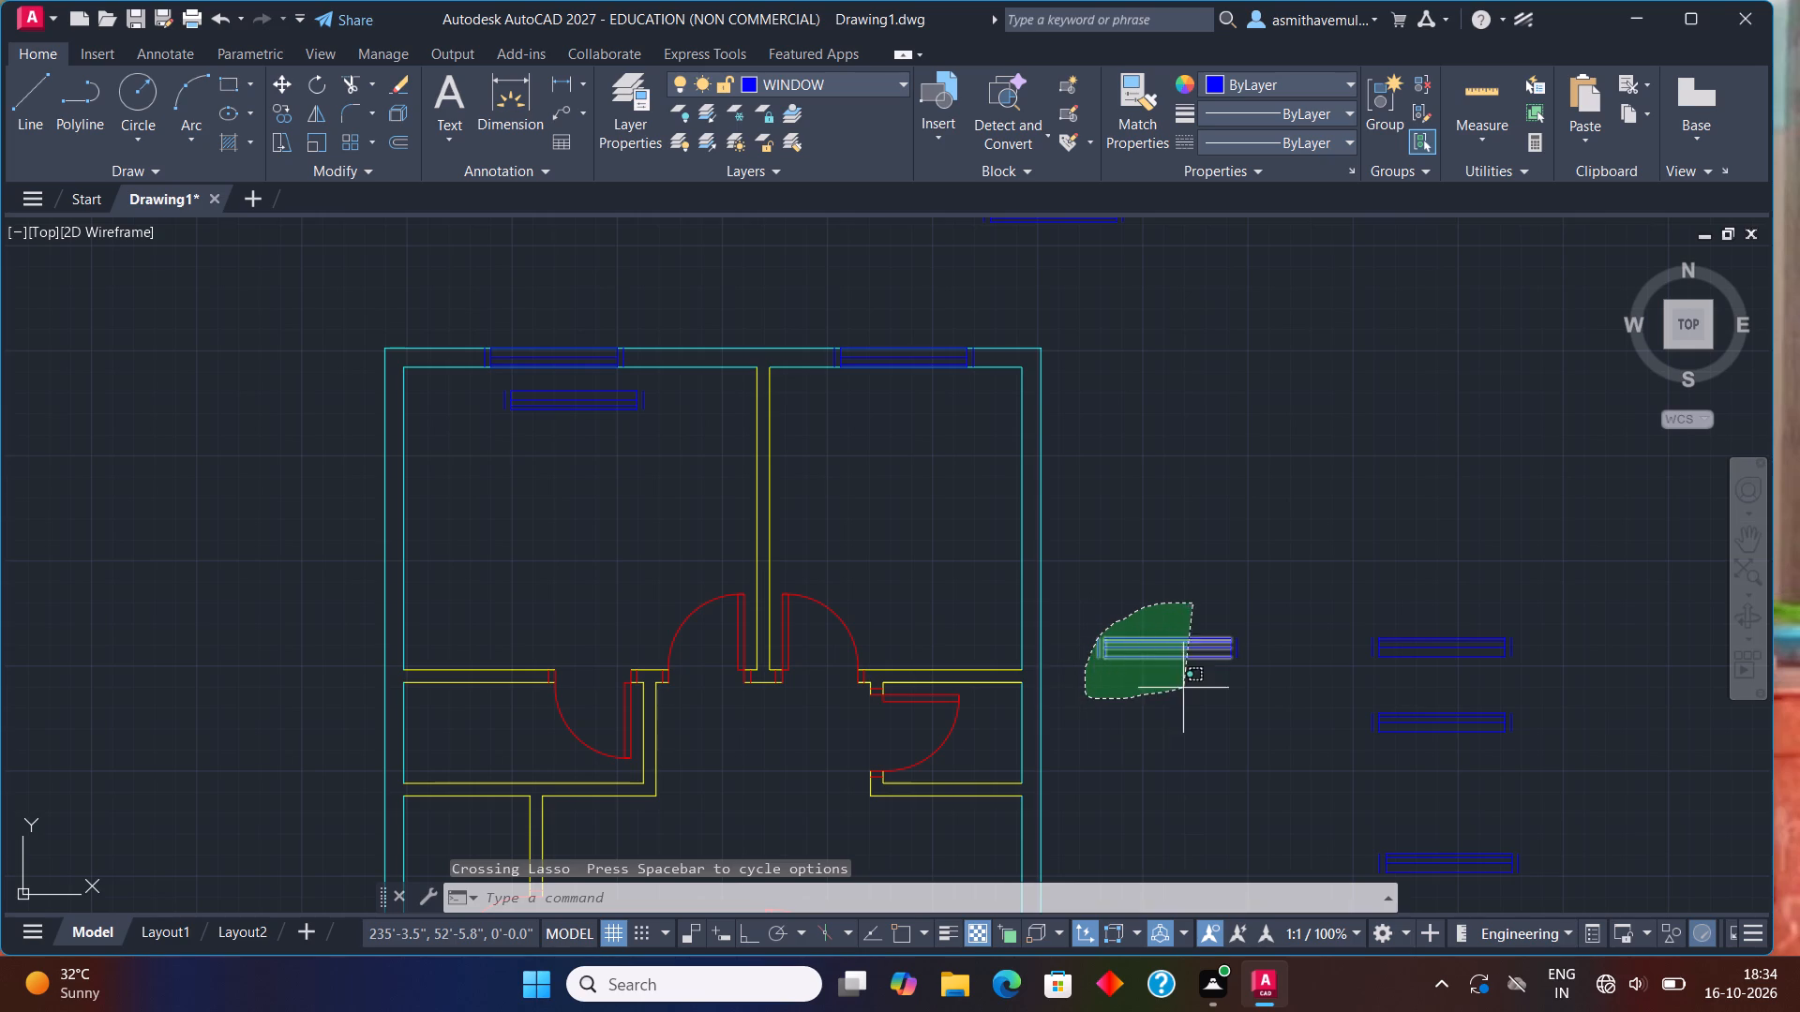
left_click_drag(1219, 678, 1310, 620)
type("RO")
key("Return")
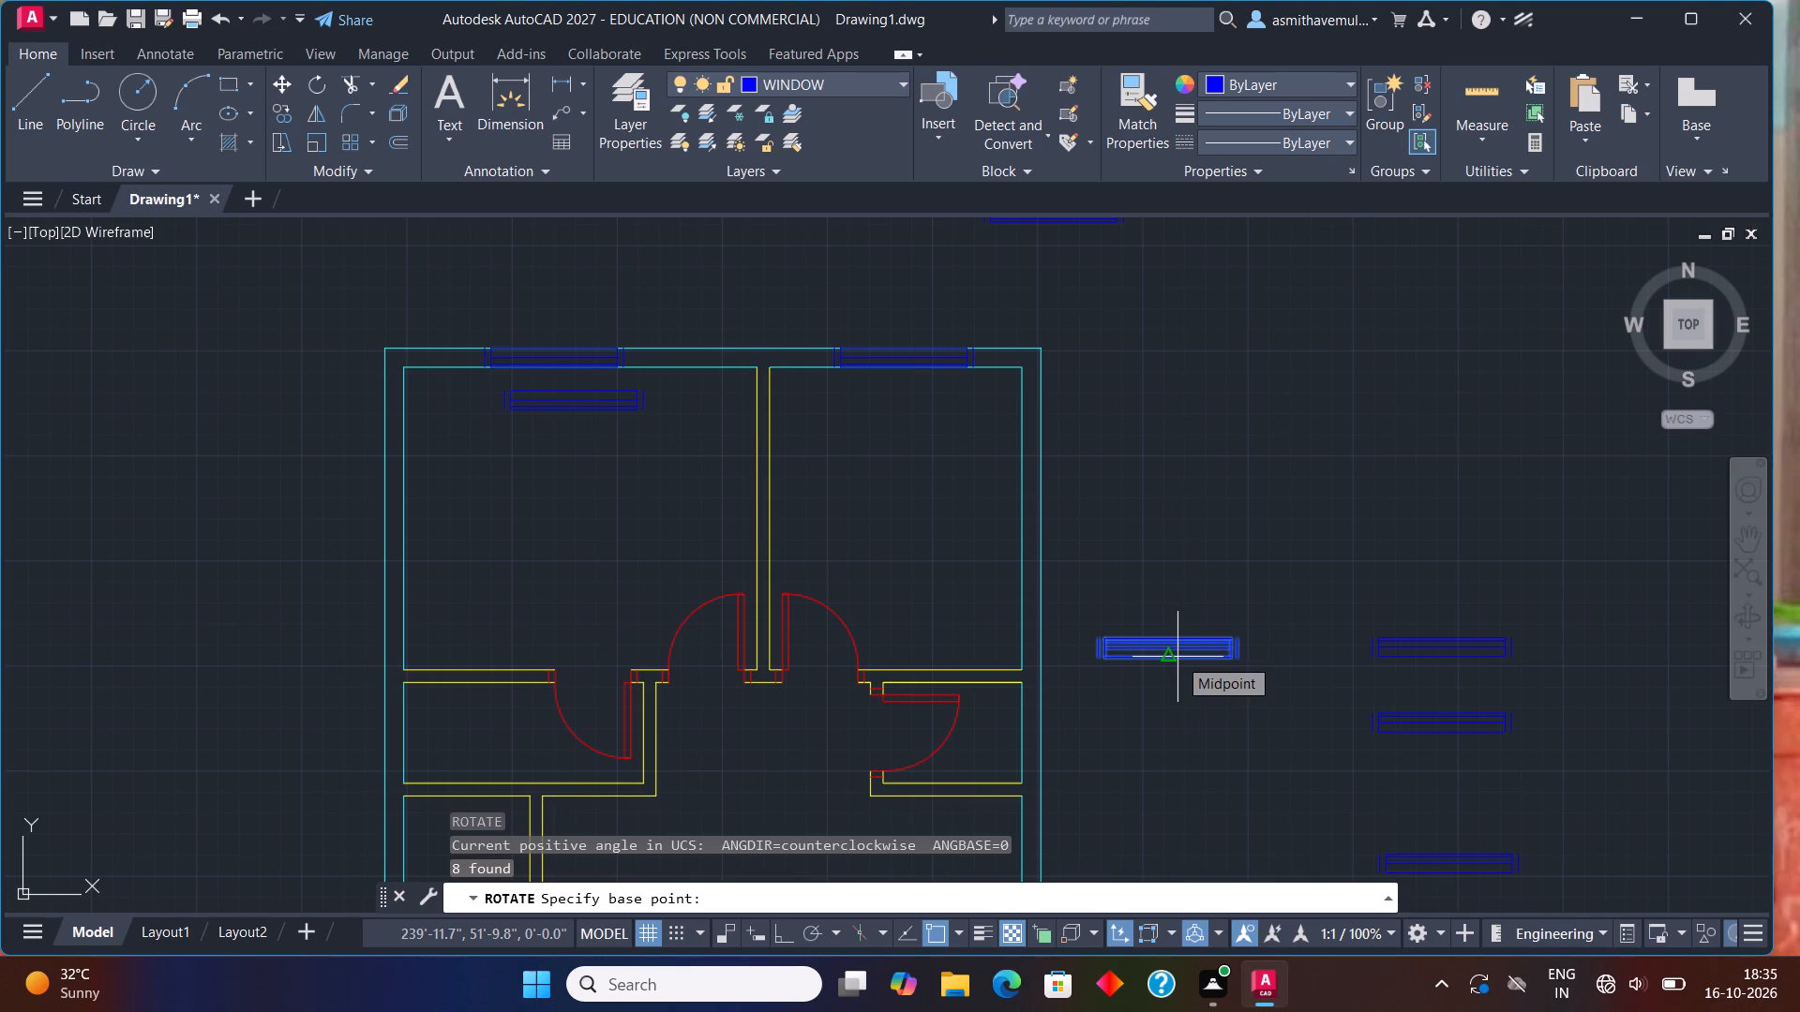
left_click(1241, 635)
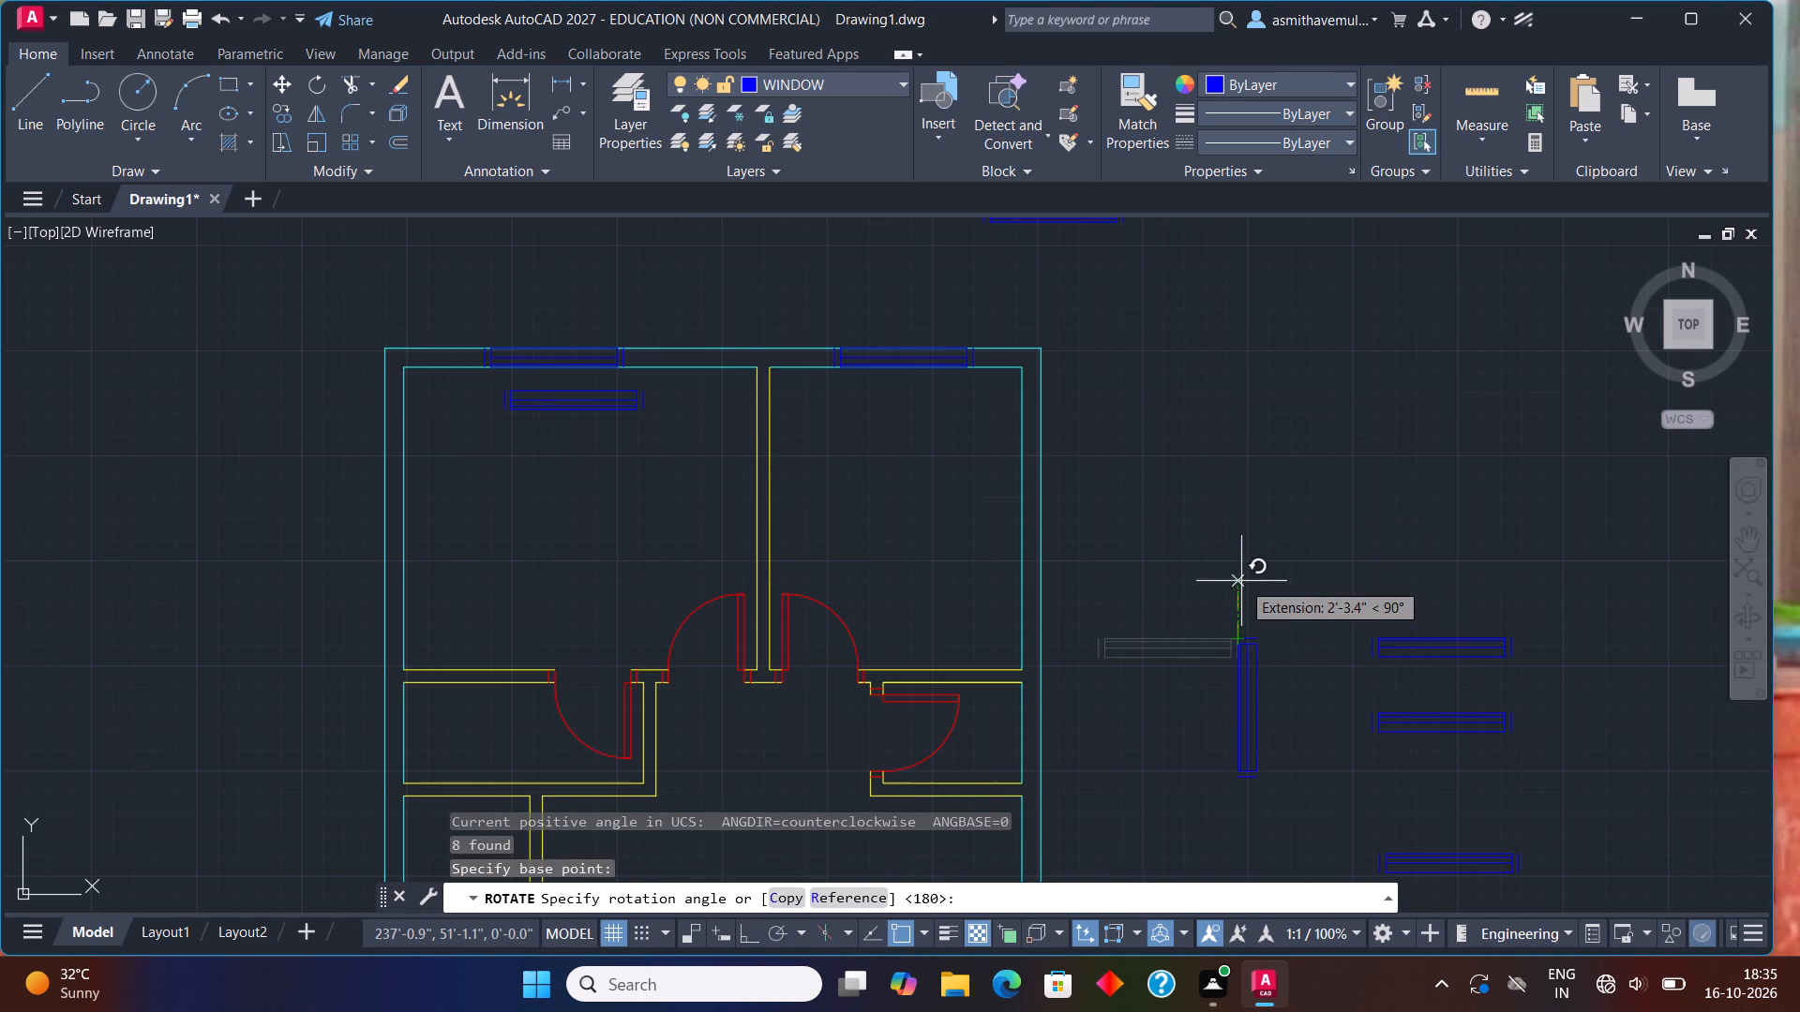
key("F8")
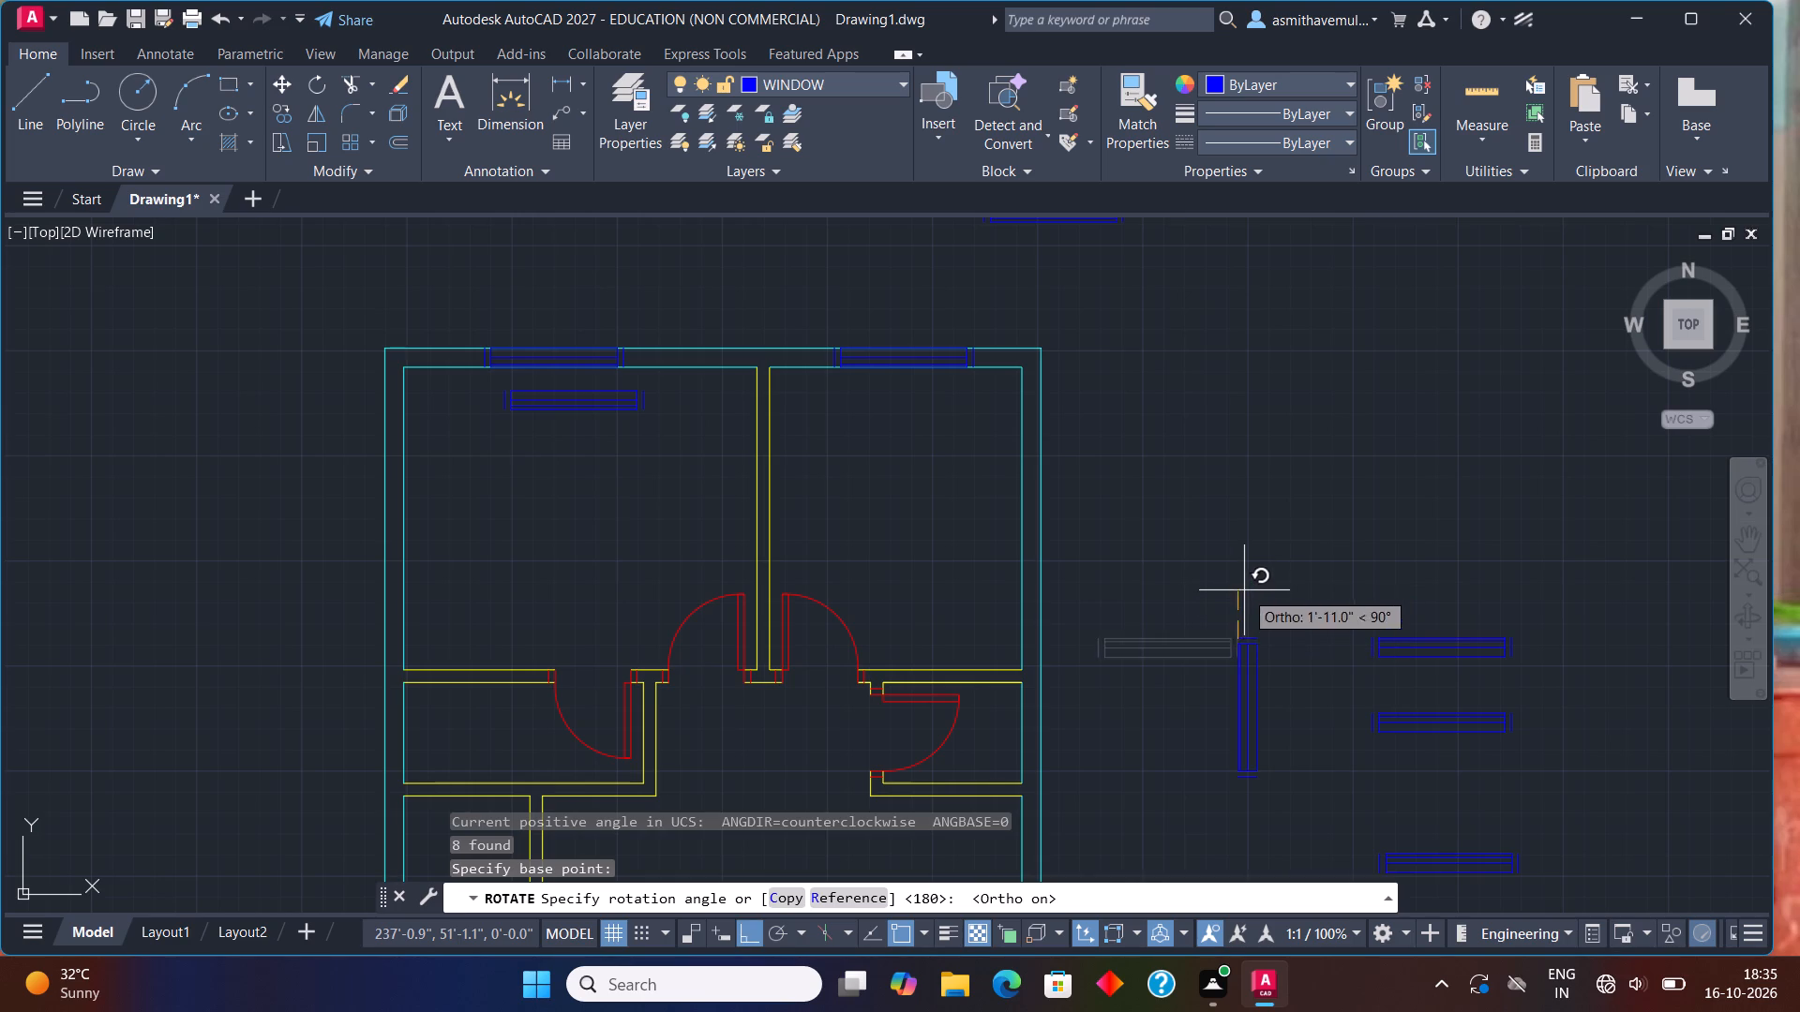
left_click(1244, 590)
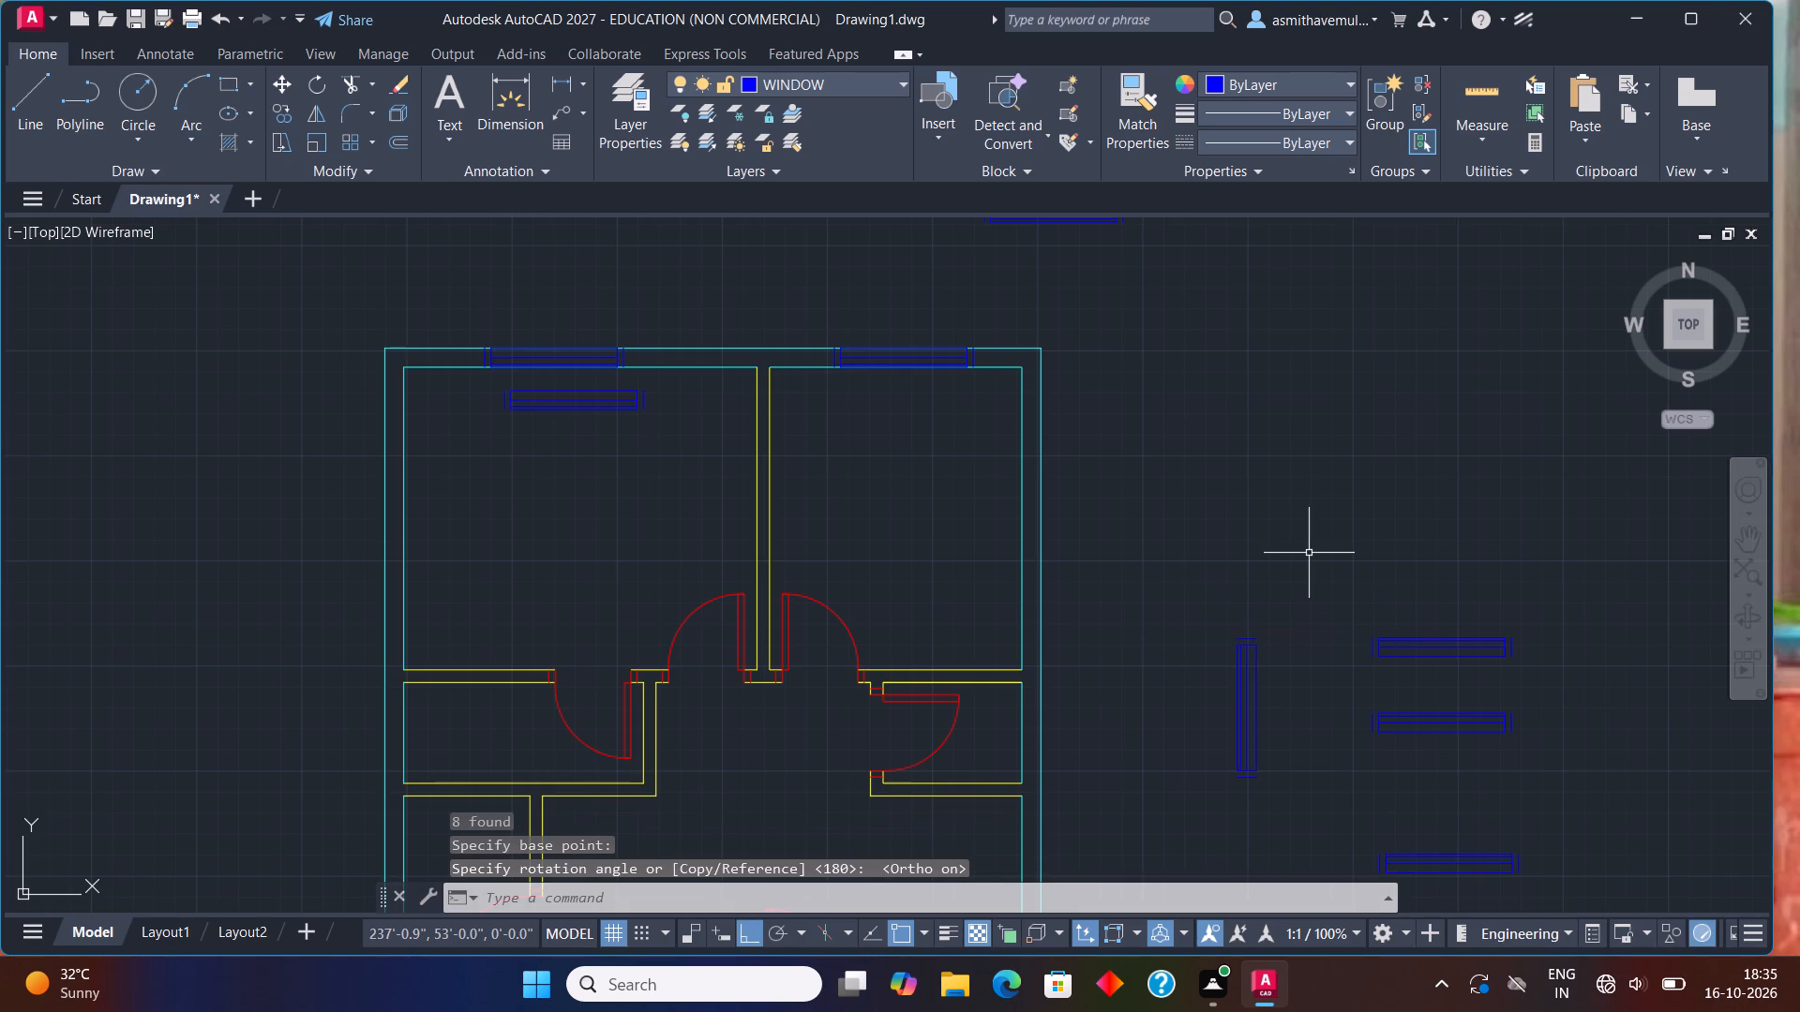
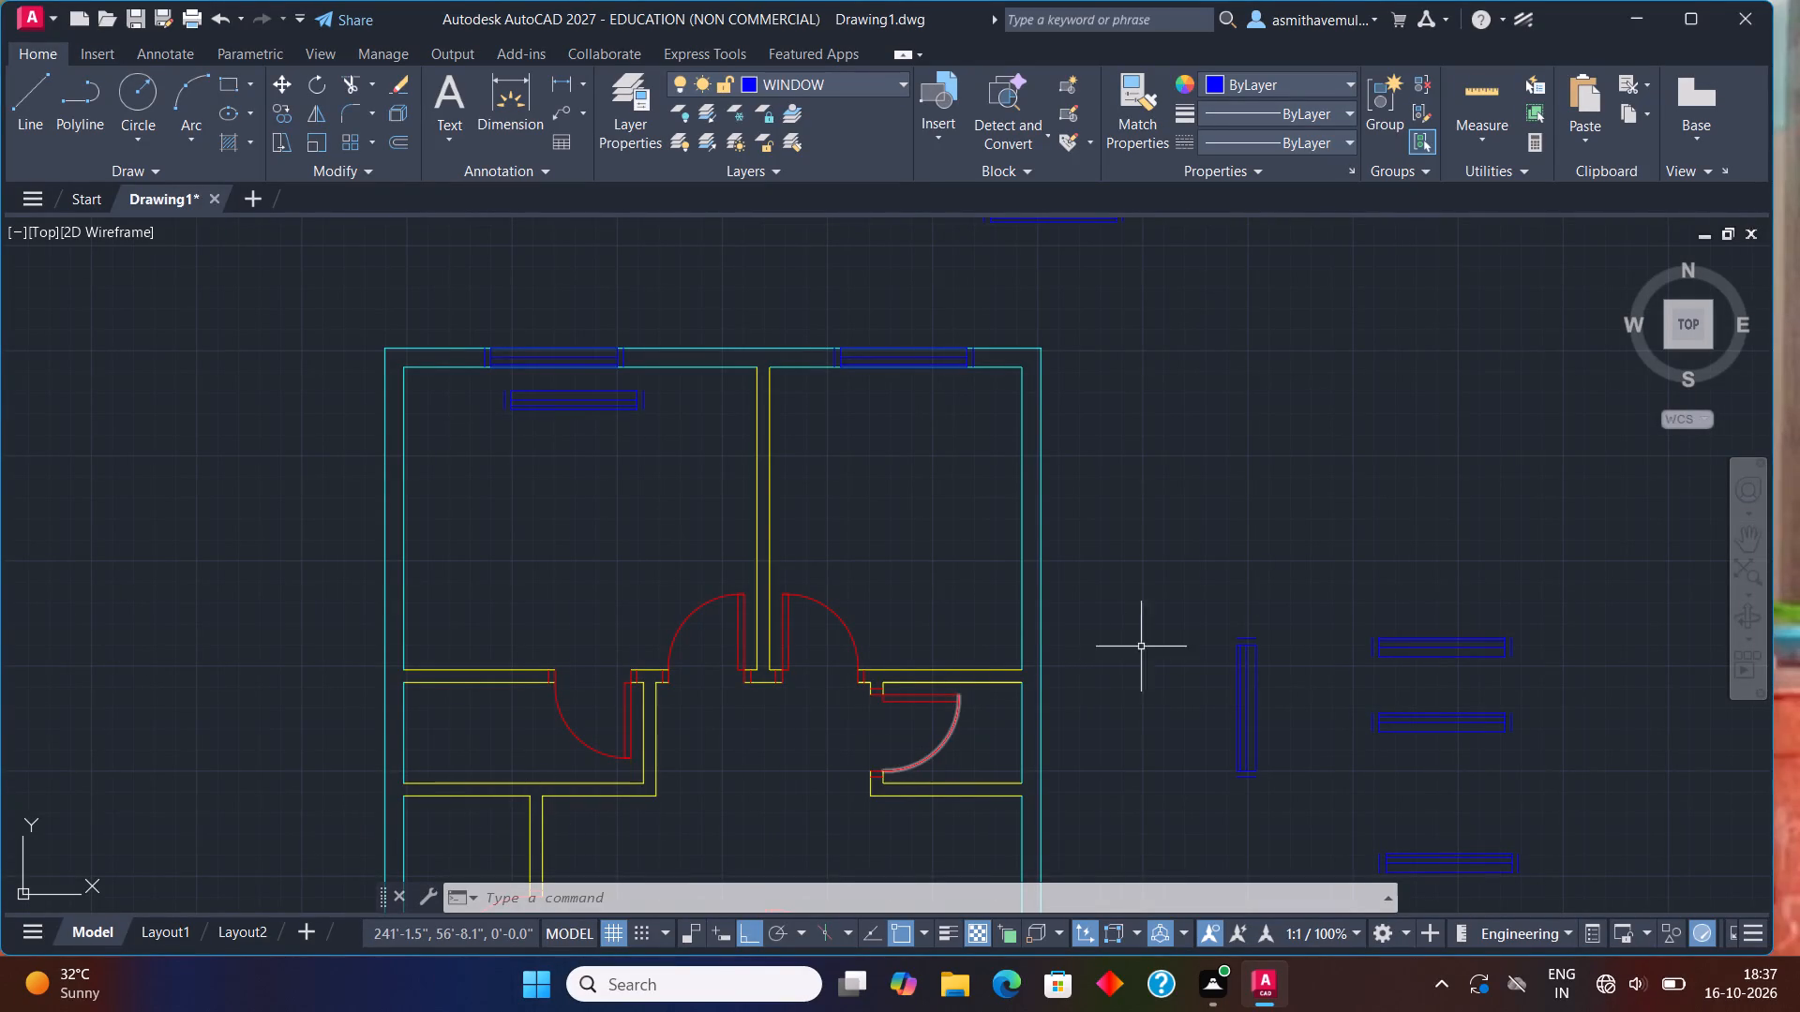
Copy the vertical window from its top outer line's left end onto the right wall's inner line in the upper-right room, ortho off.
left_click_drag(1303, 559, 1246, 799)
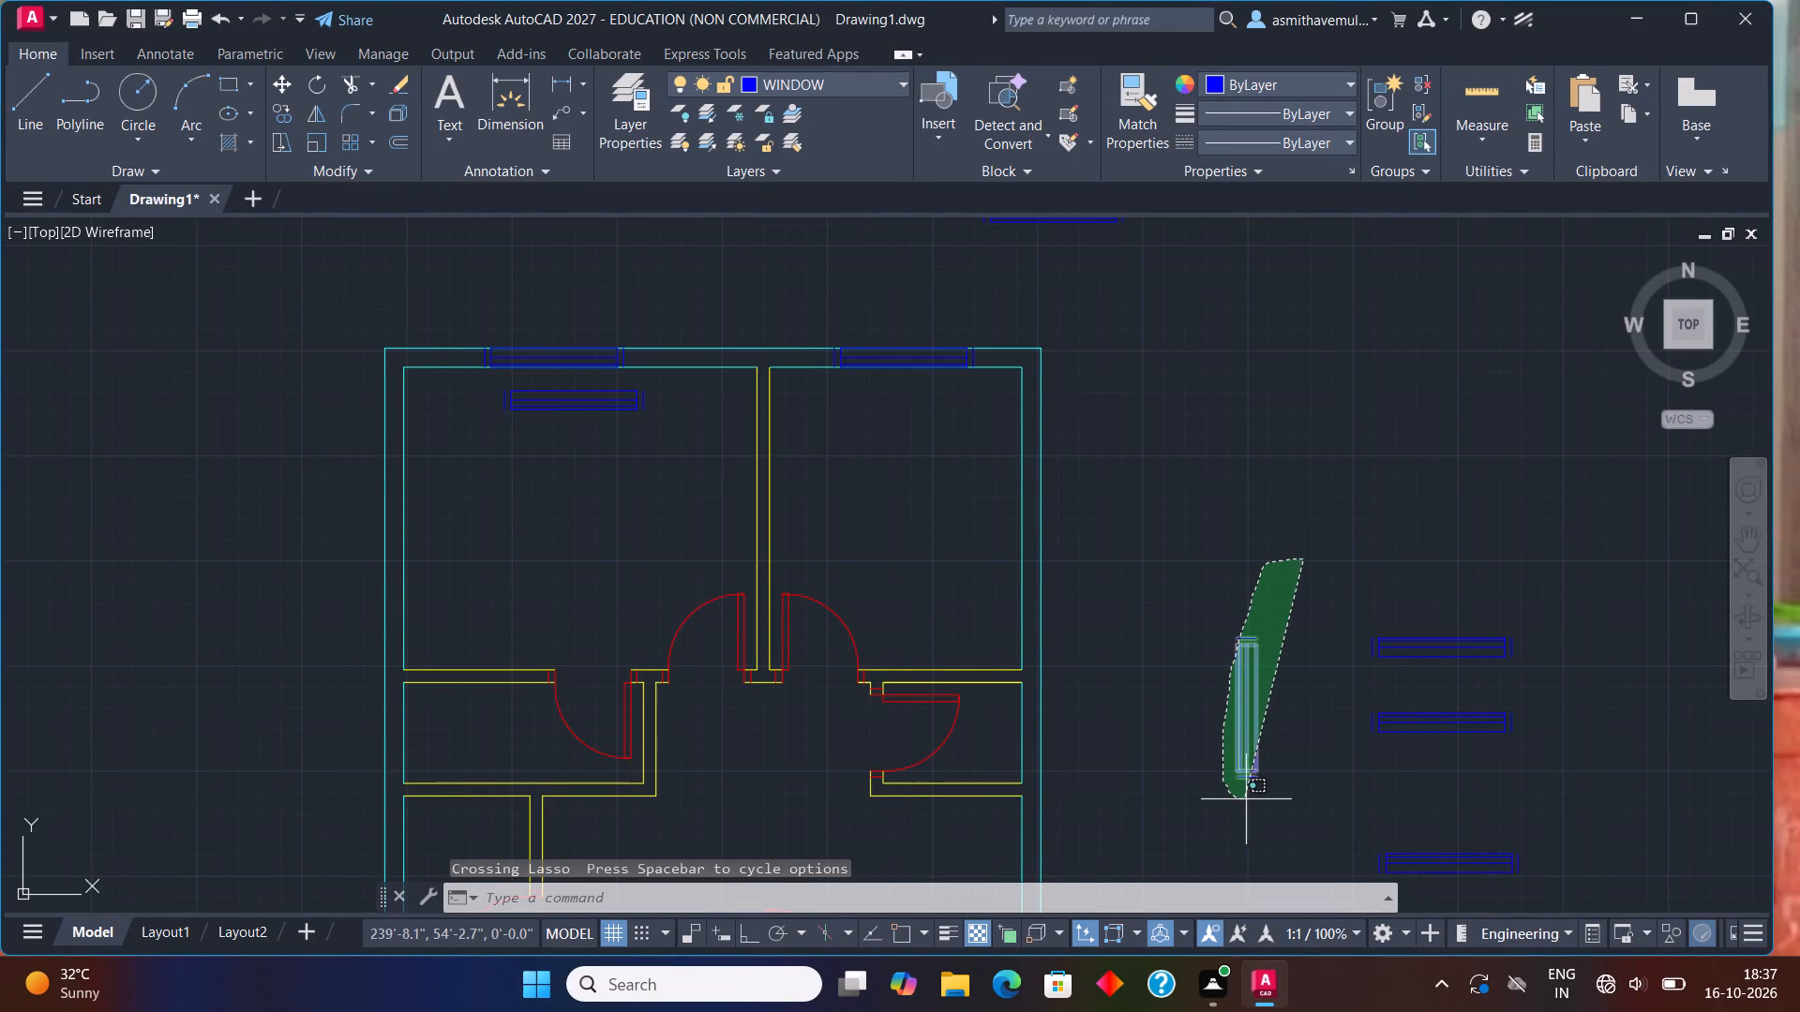
left_click_drag(1246, 799, 1252, 799)
key("c")
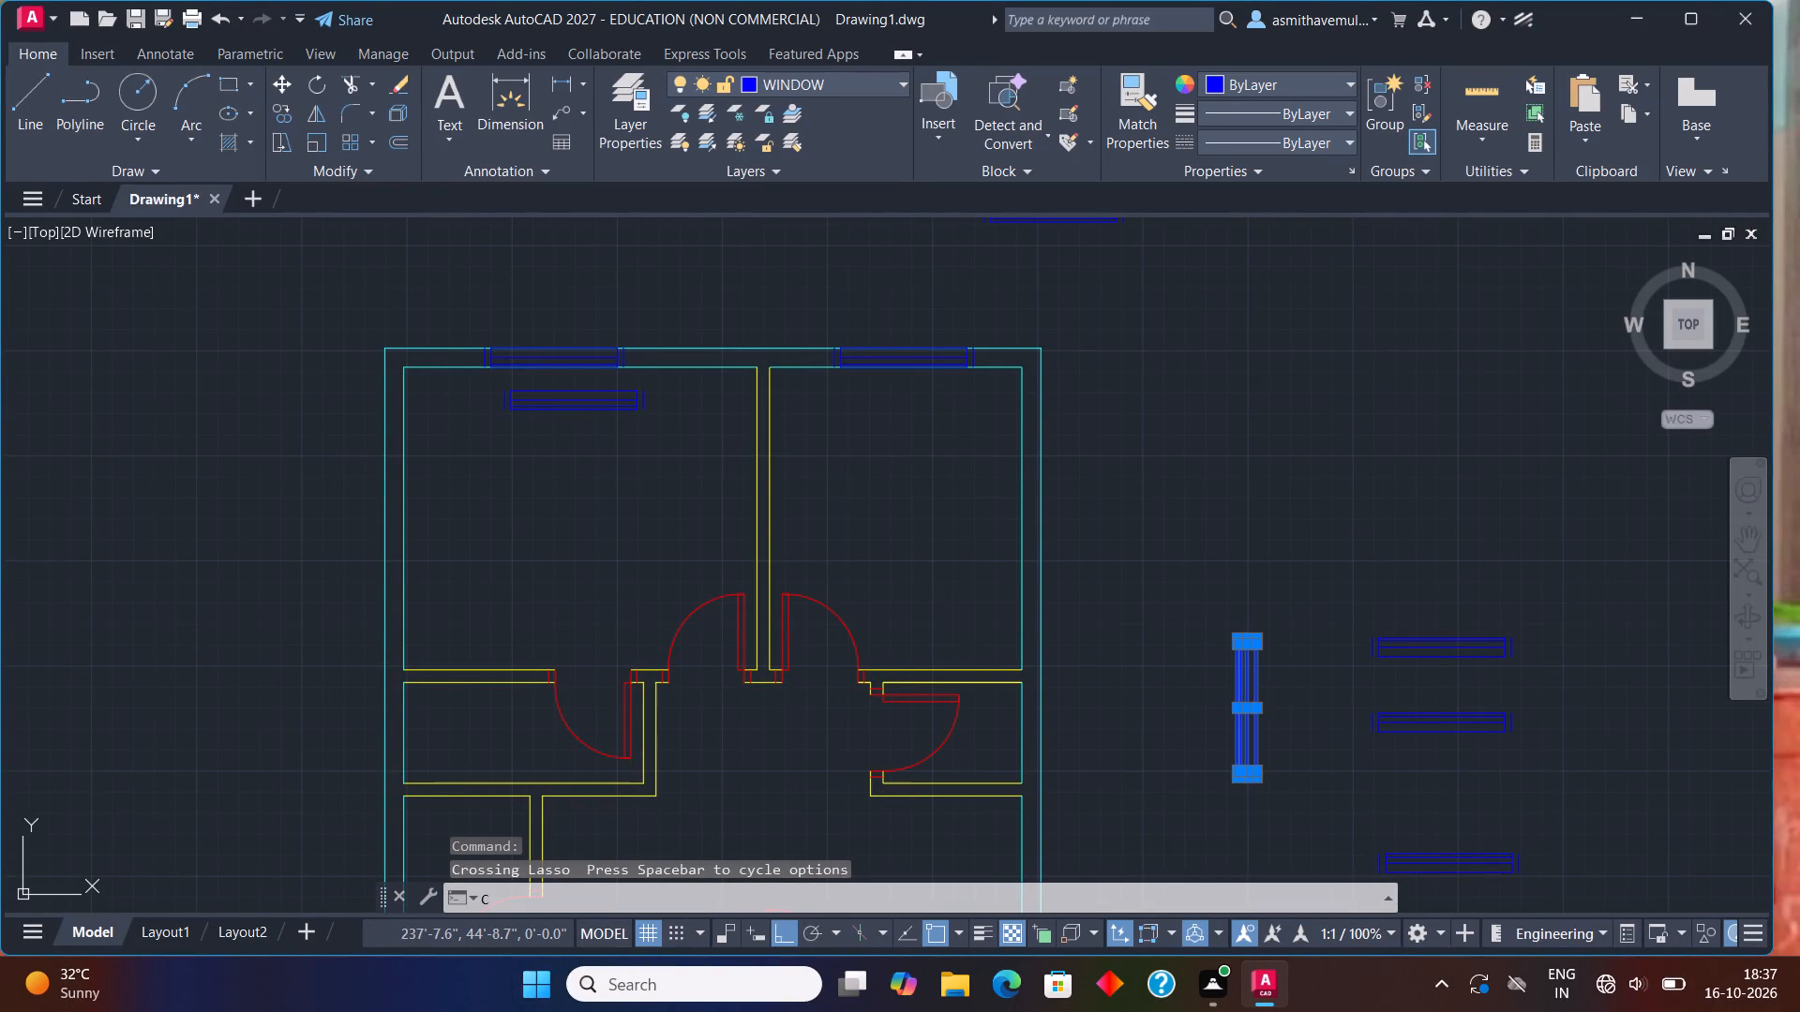
type("OPY")
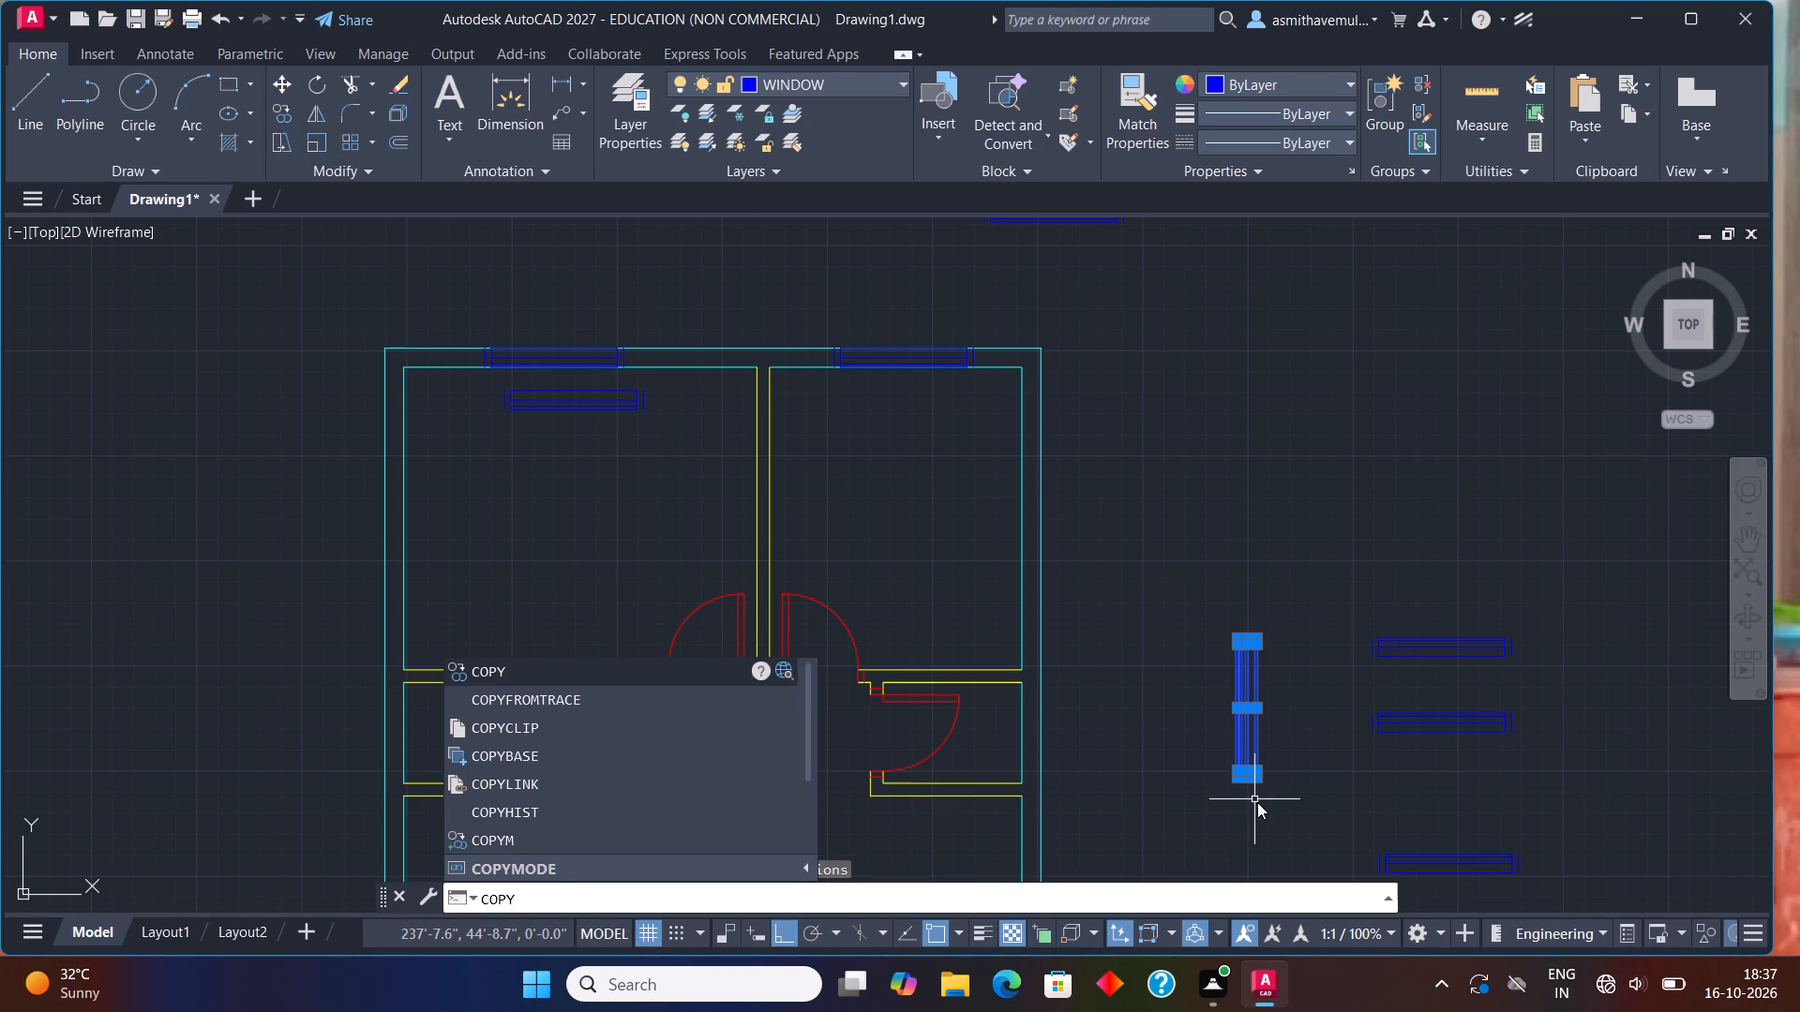
key("Return")
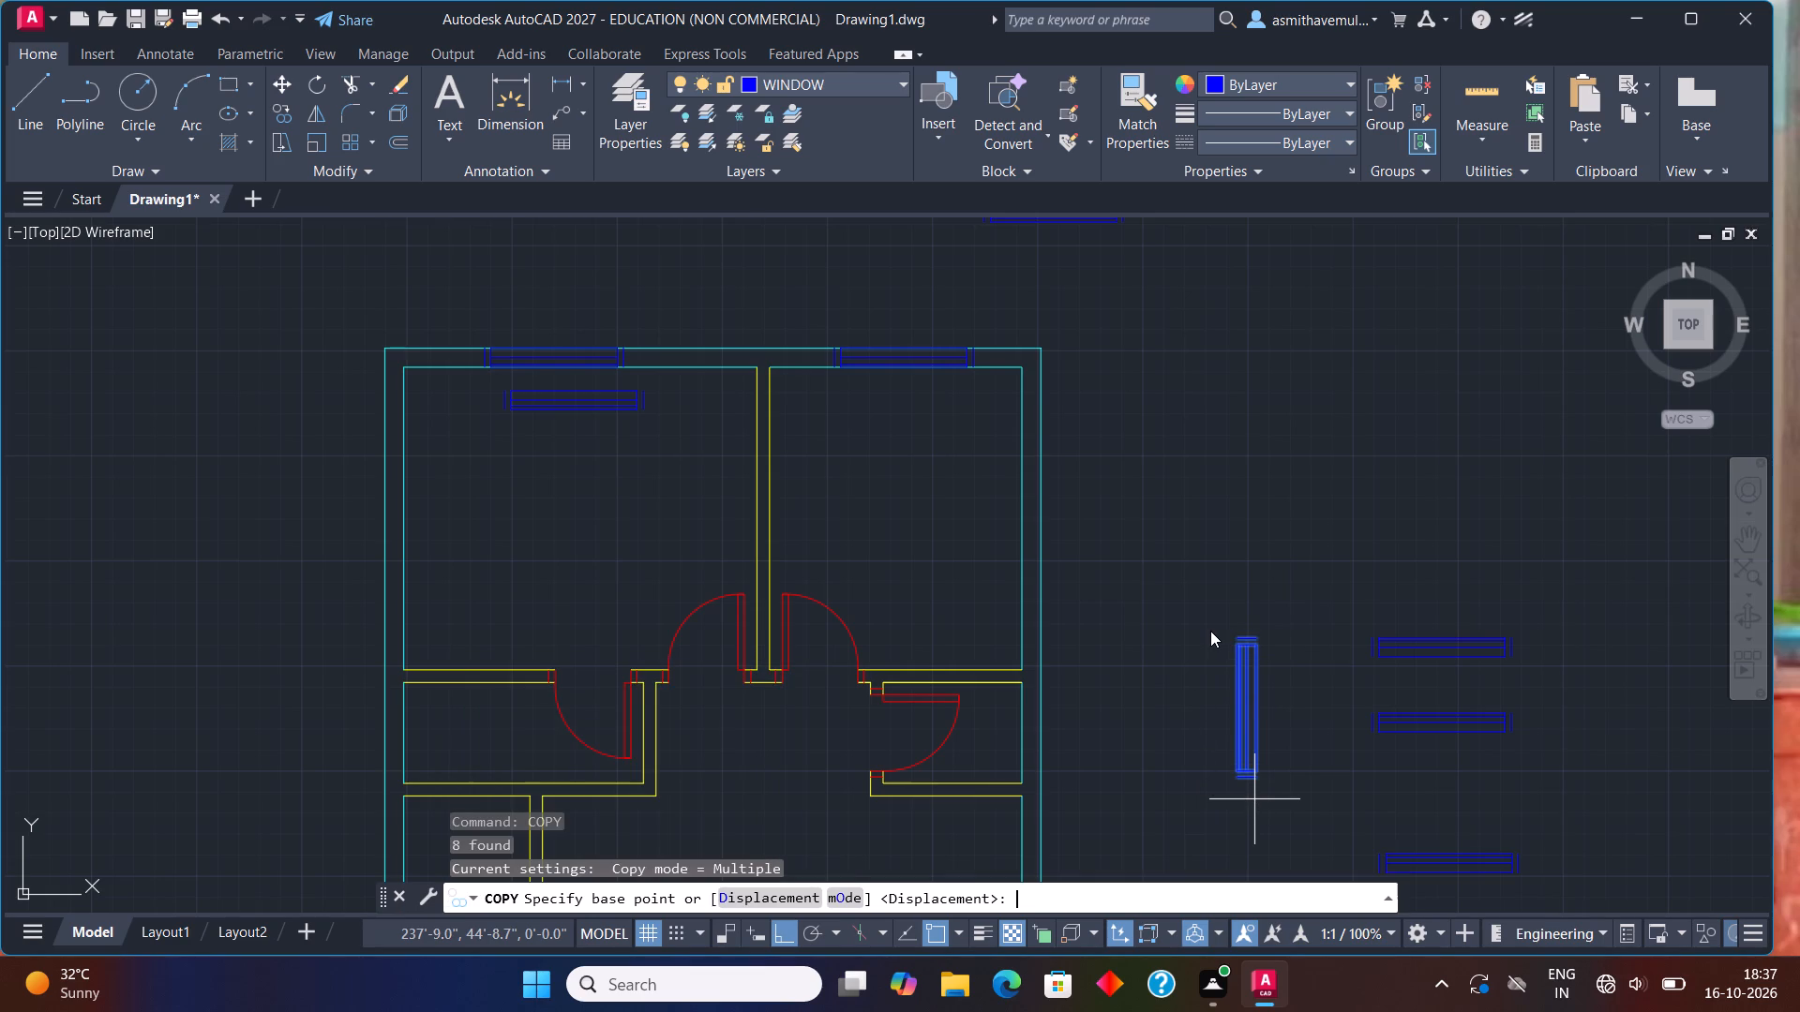
scroll(1217, 636, "up", 1)
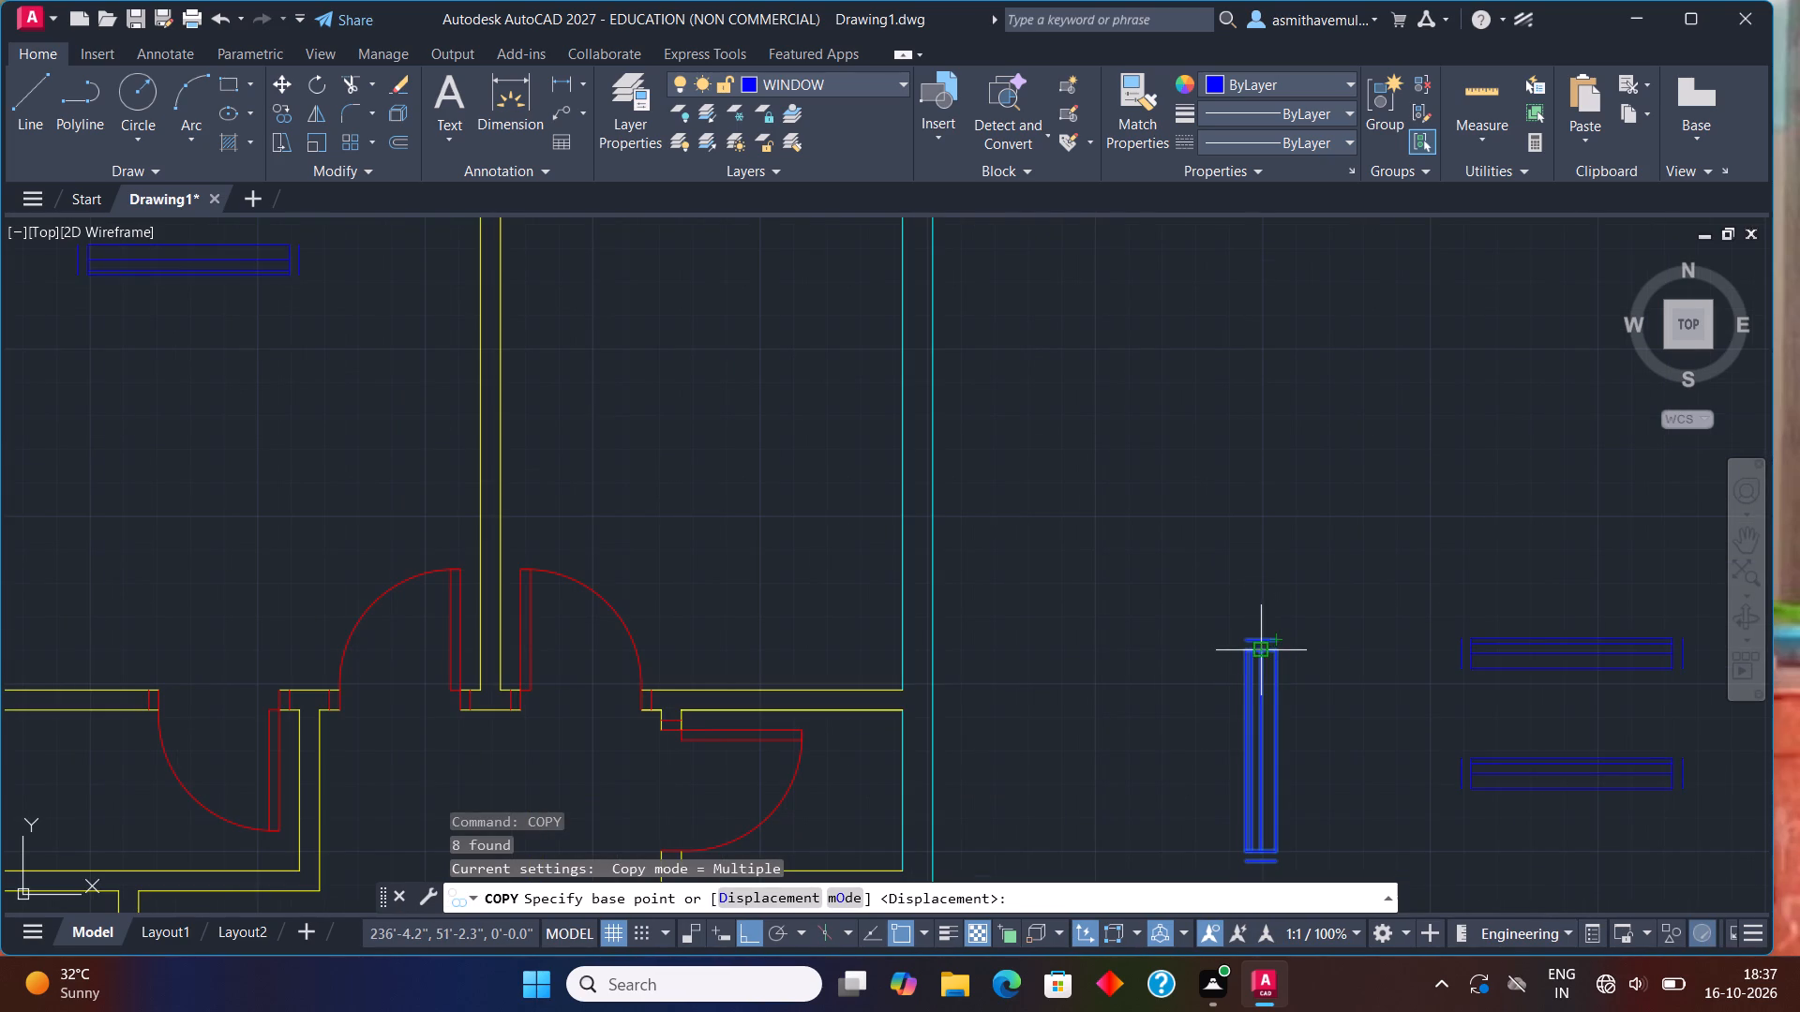
left_click(1249, 635)
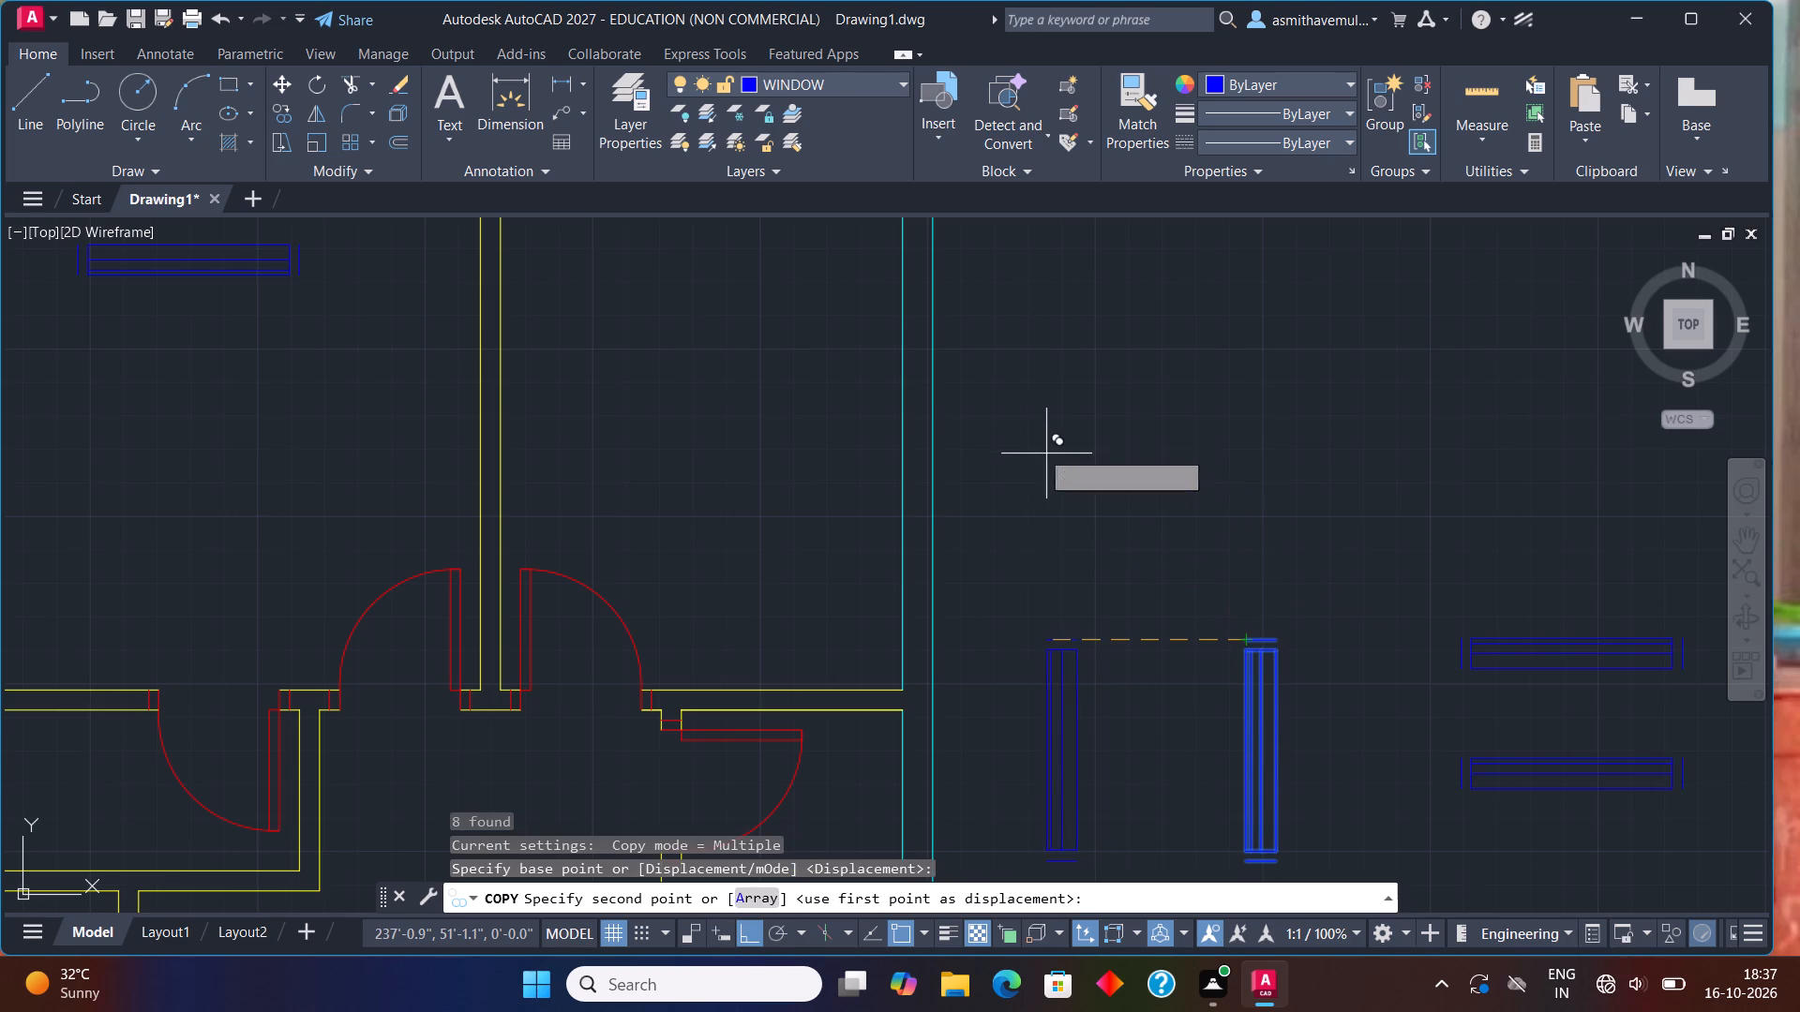
key("F8")
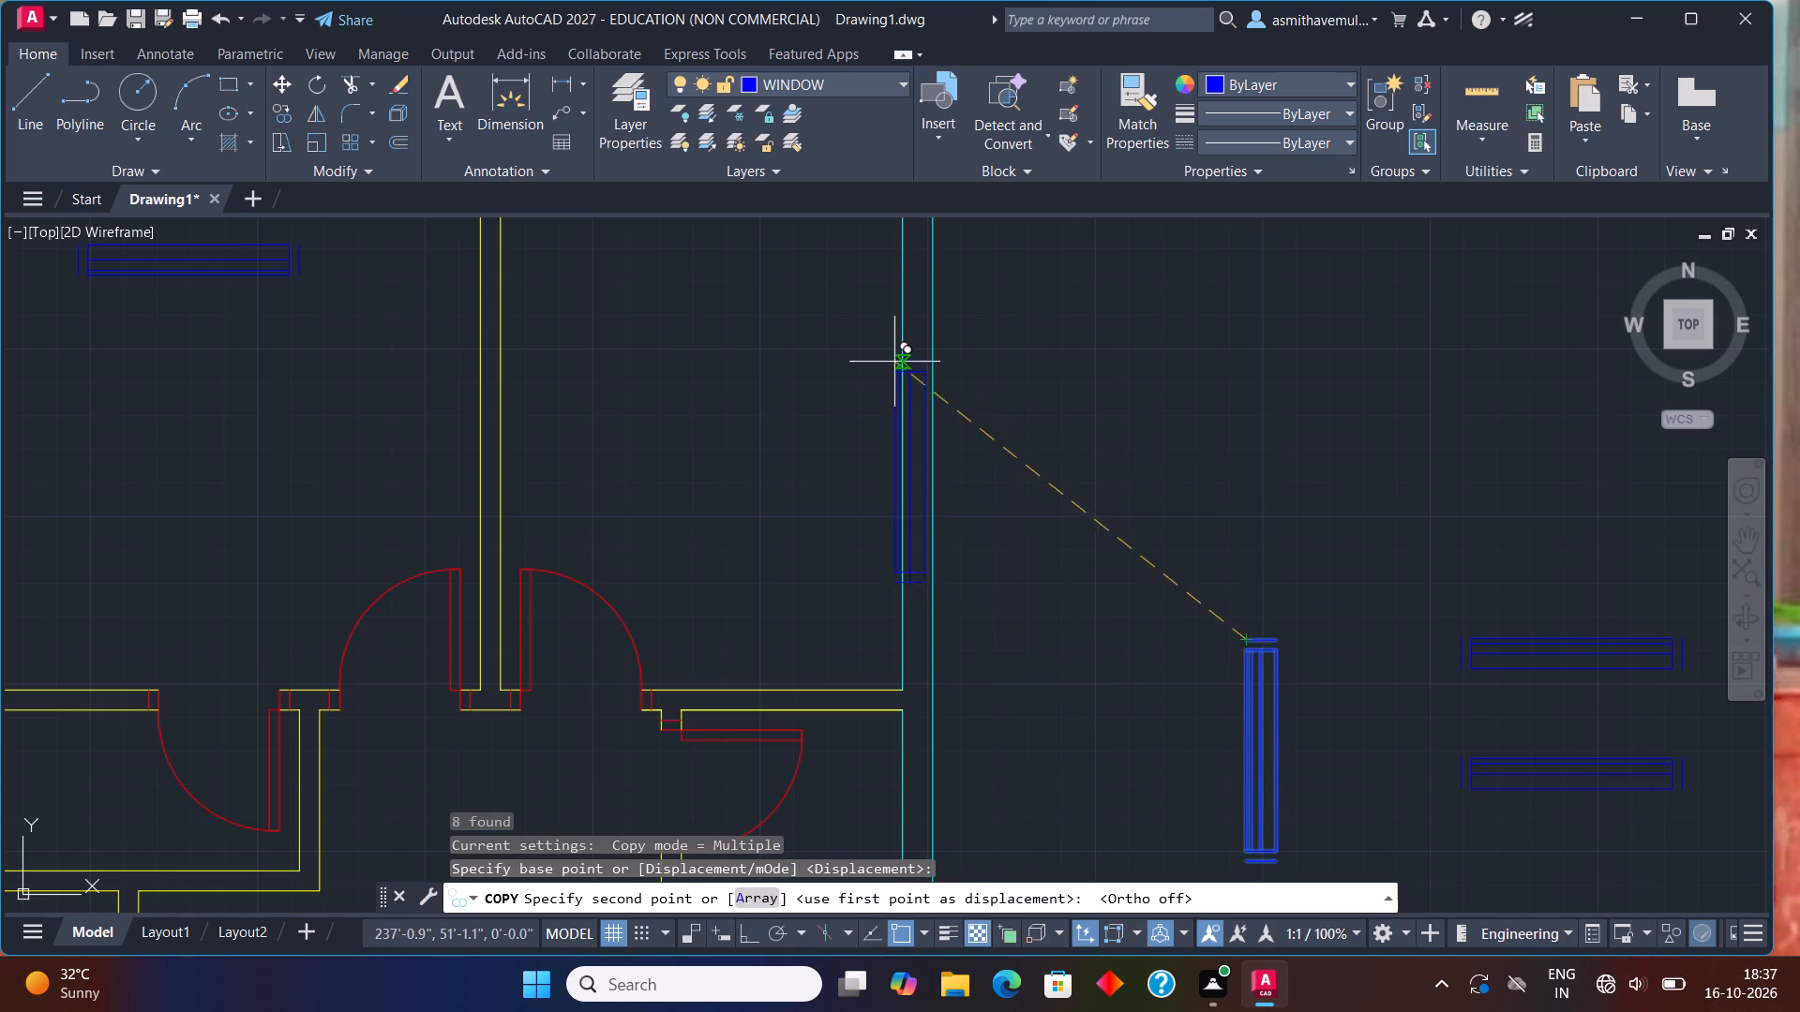
middle_click_drag(898, 340, 942, 474)
scroll(942, 485, "up", 2)
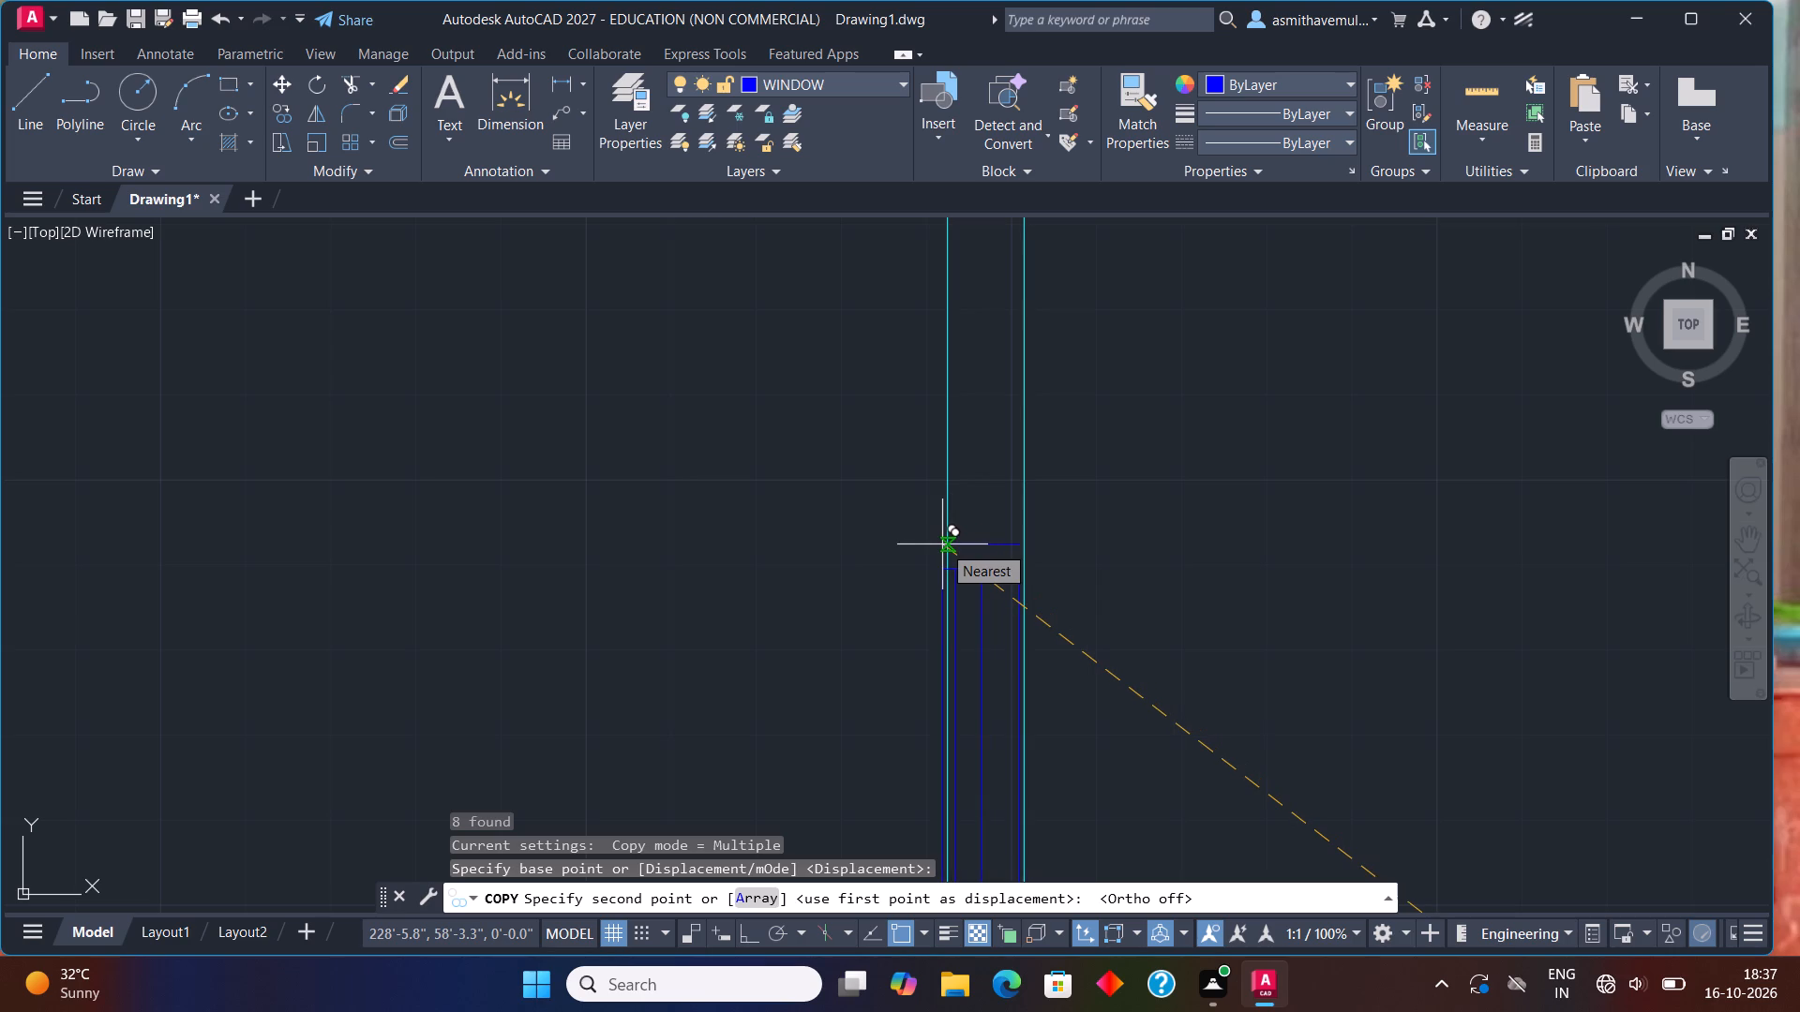
scroll(949, 546, "up", 4)
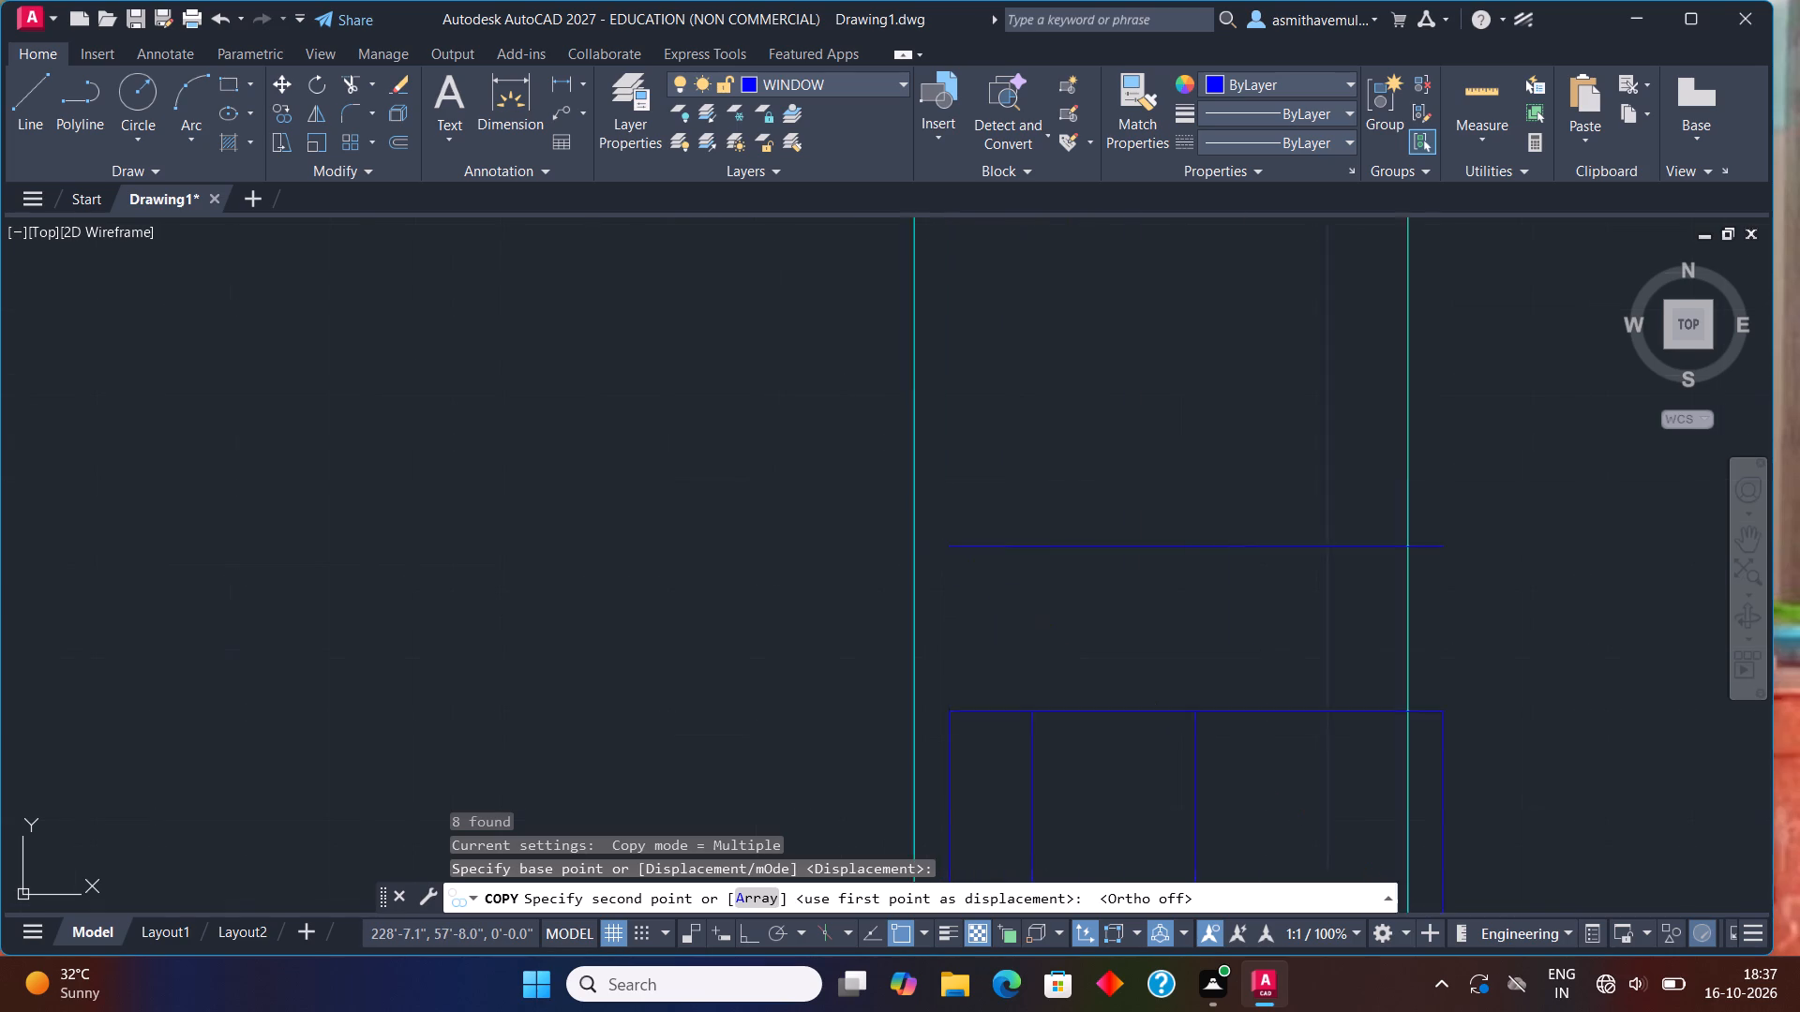
scroll(949, 547, "up", 1)
left_click(890, 546)
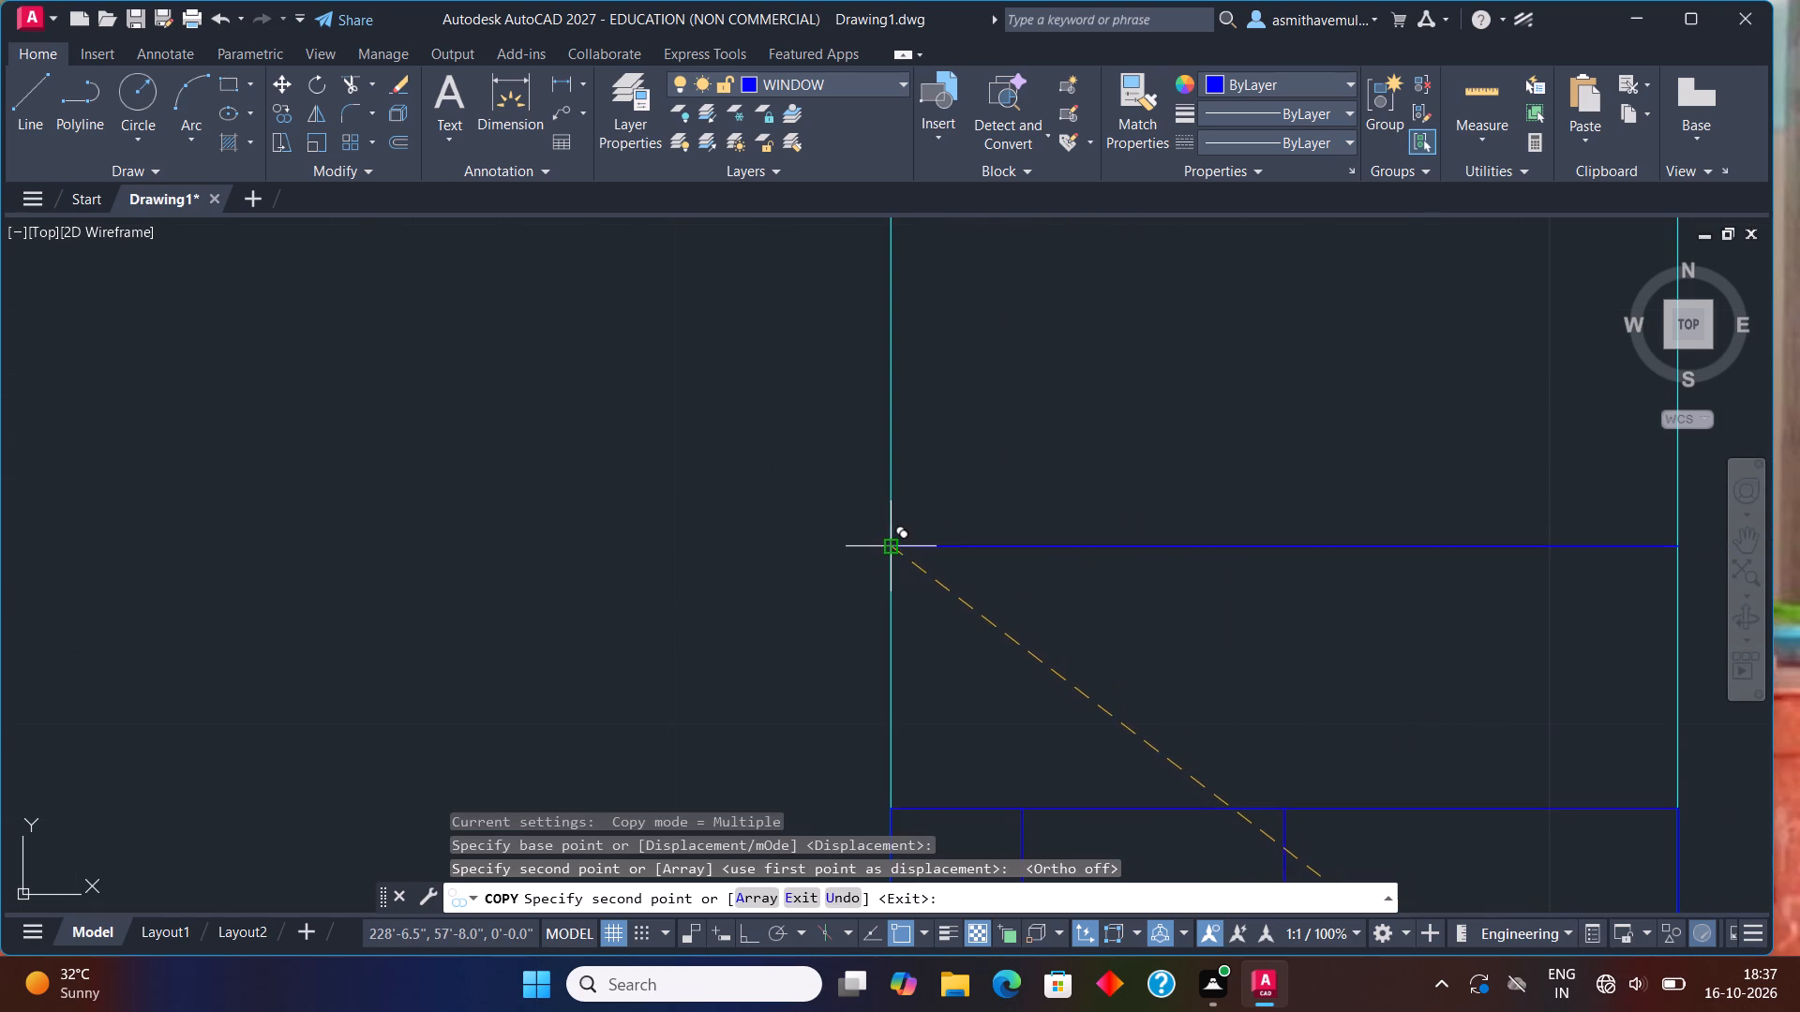
Place another copy on the right wall's inner line in the large lower room, just below the partition, and end the copying.
scroll(1036, 497, "down", 6)
middle_click_drag(1121, 621, 1117, 421)
scroll(1117, 416, "down", 2)
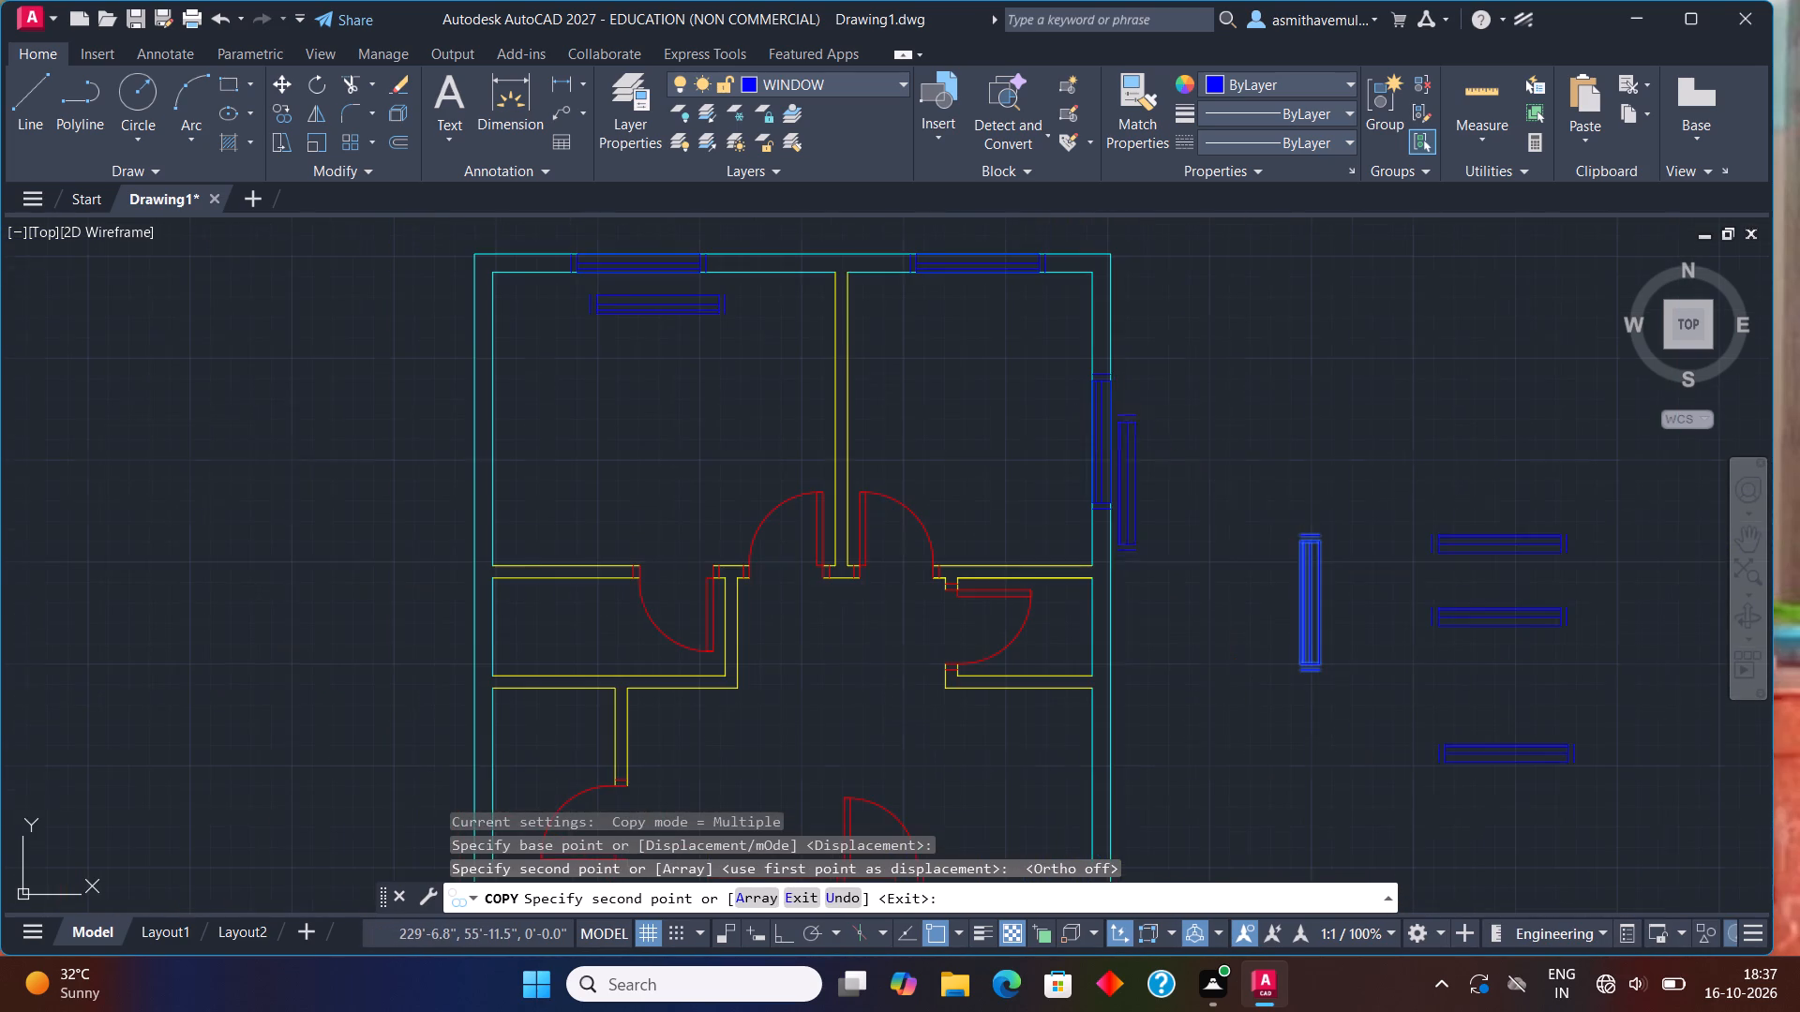
middle_click_drag(1090, 717, 1033, 425)
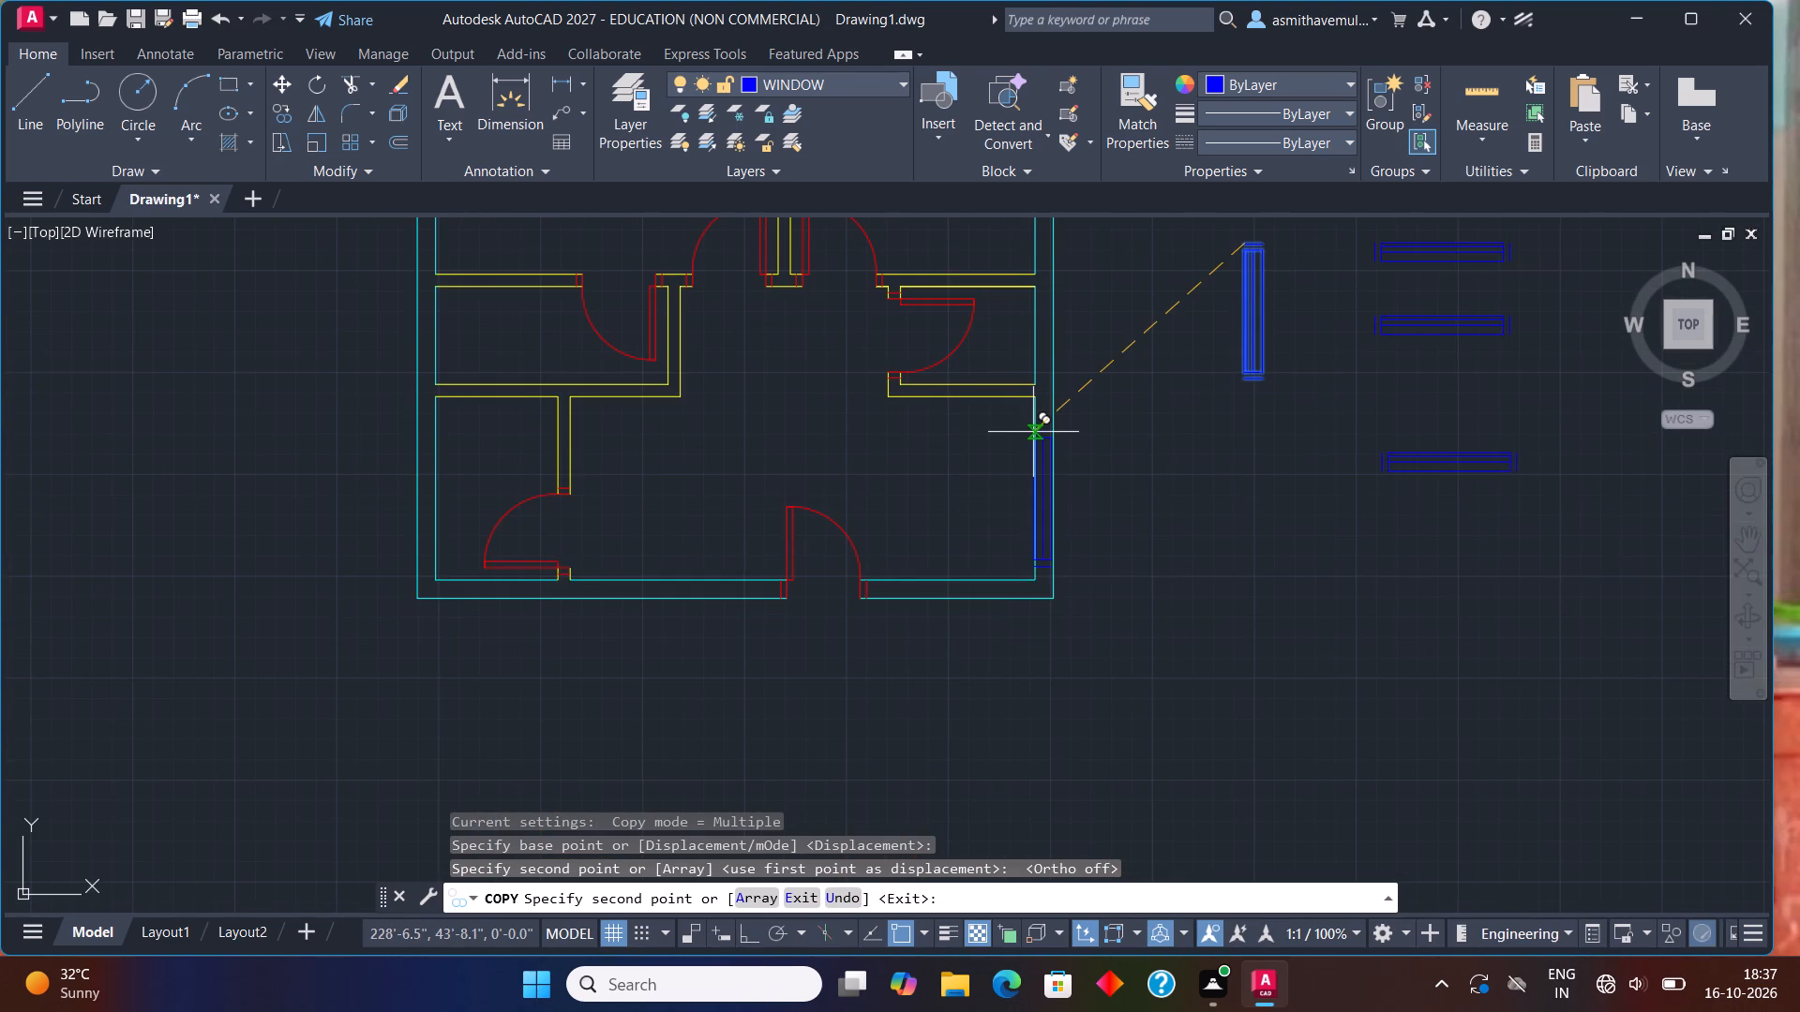
scroll(1039, 439, "up", 3)
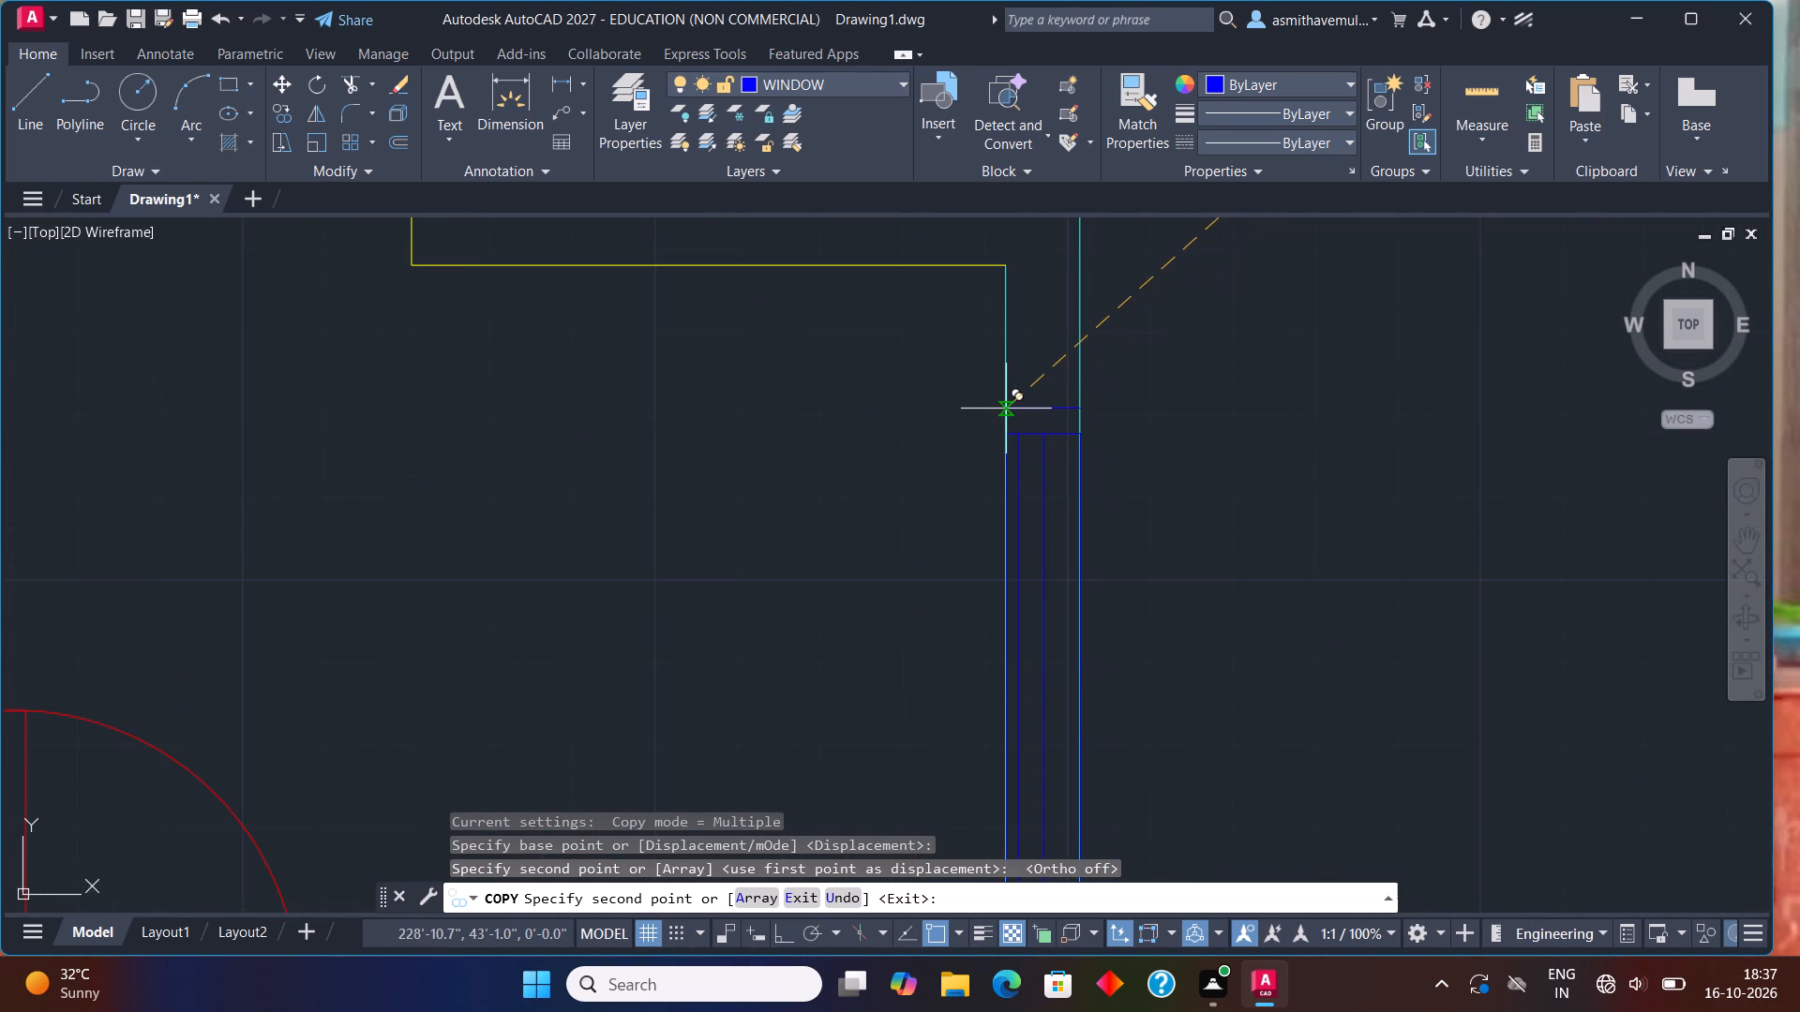
left_click(1006, 409)
scroll(1184, 414, "down", 3)
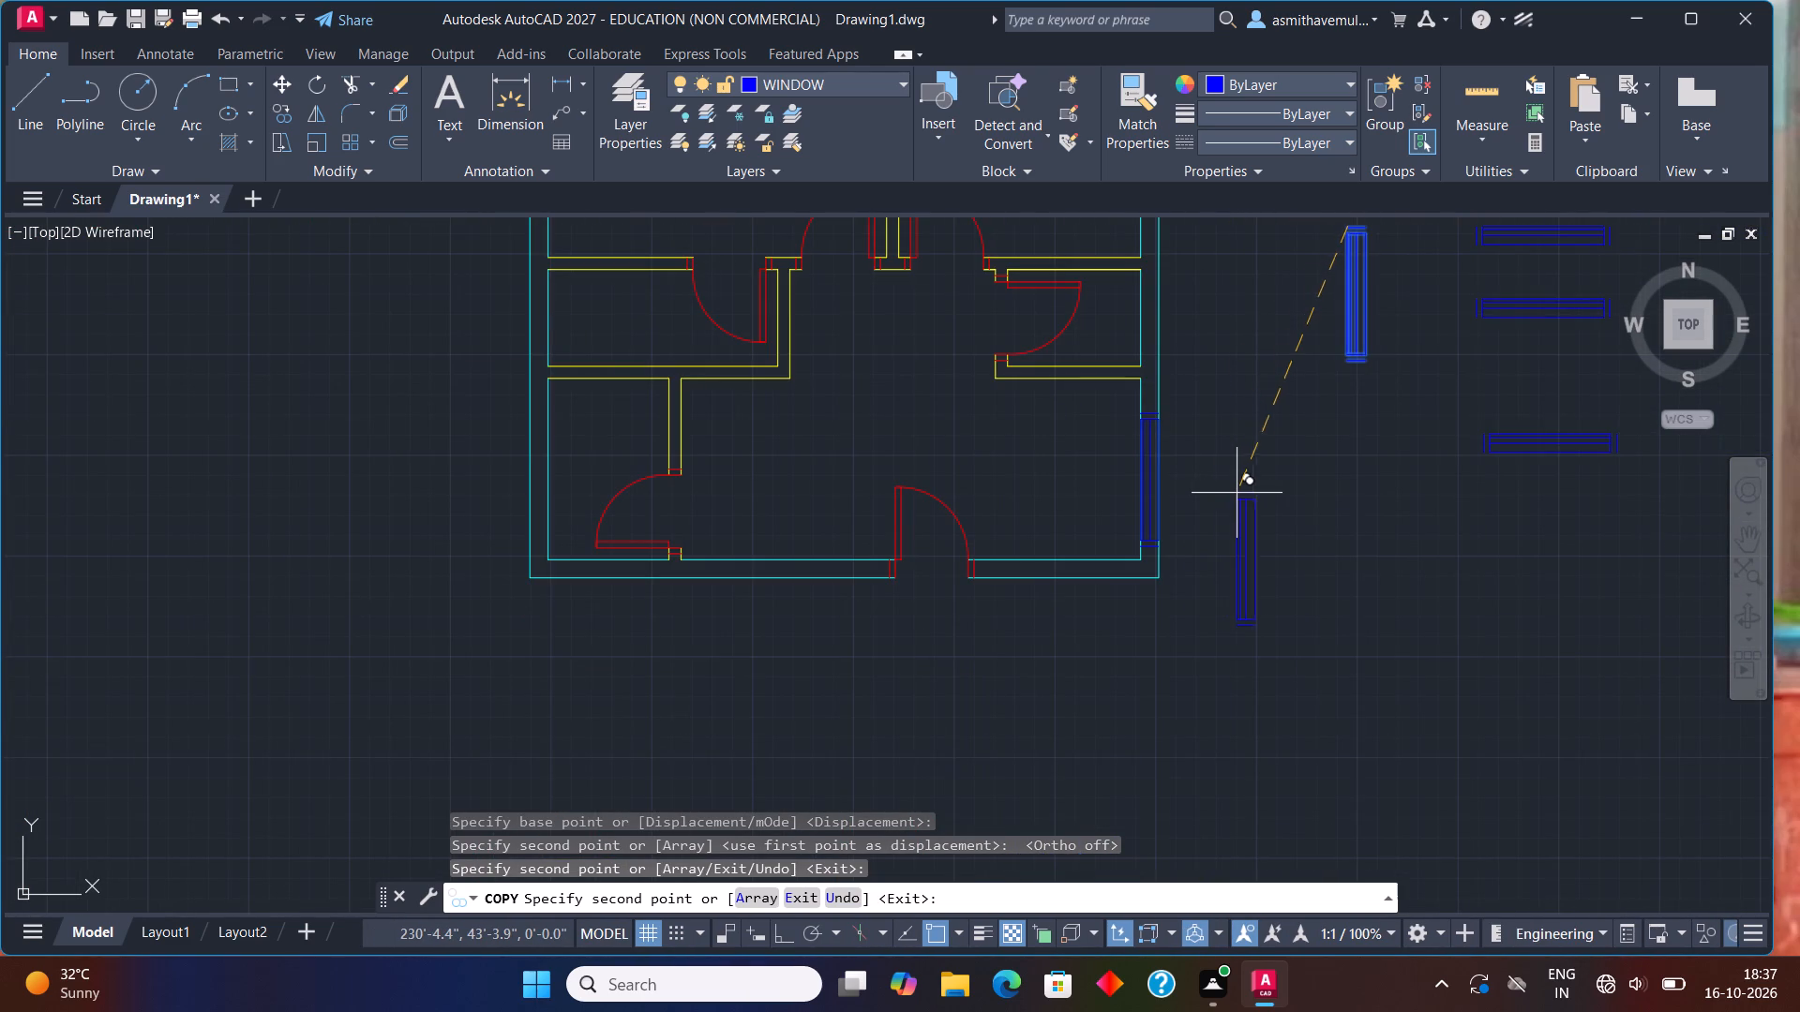
key("Escape")
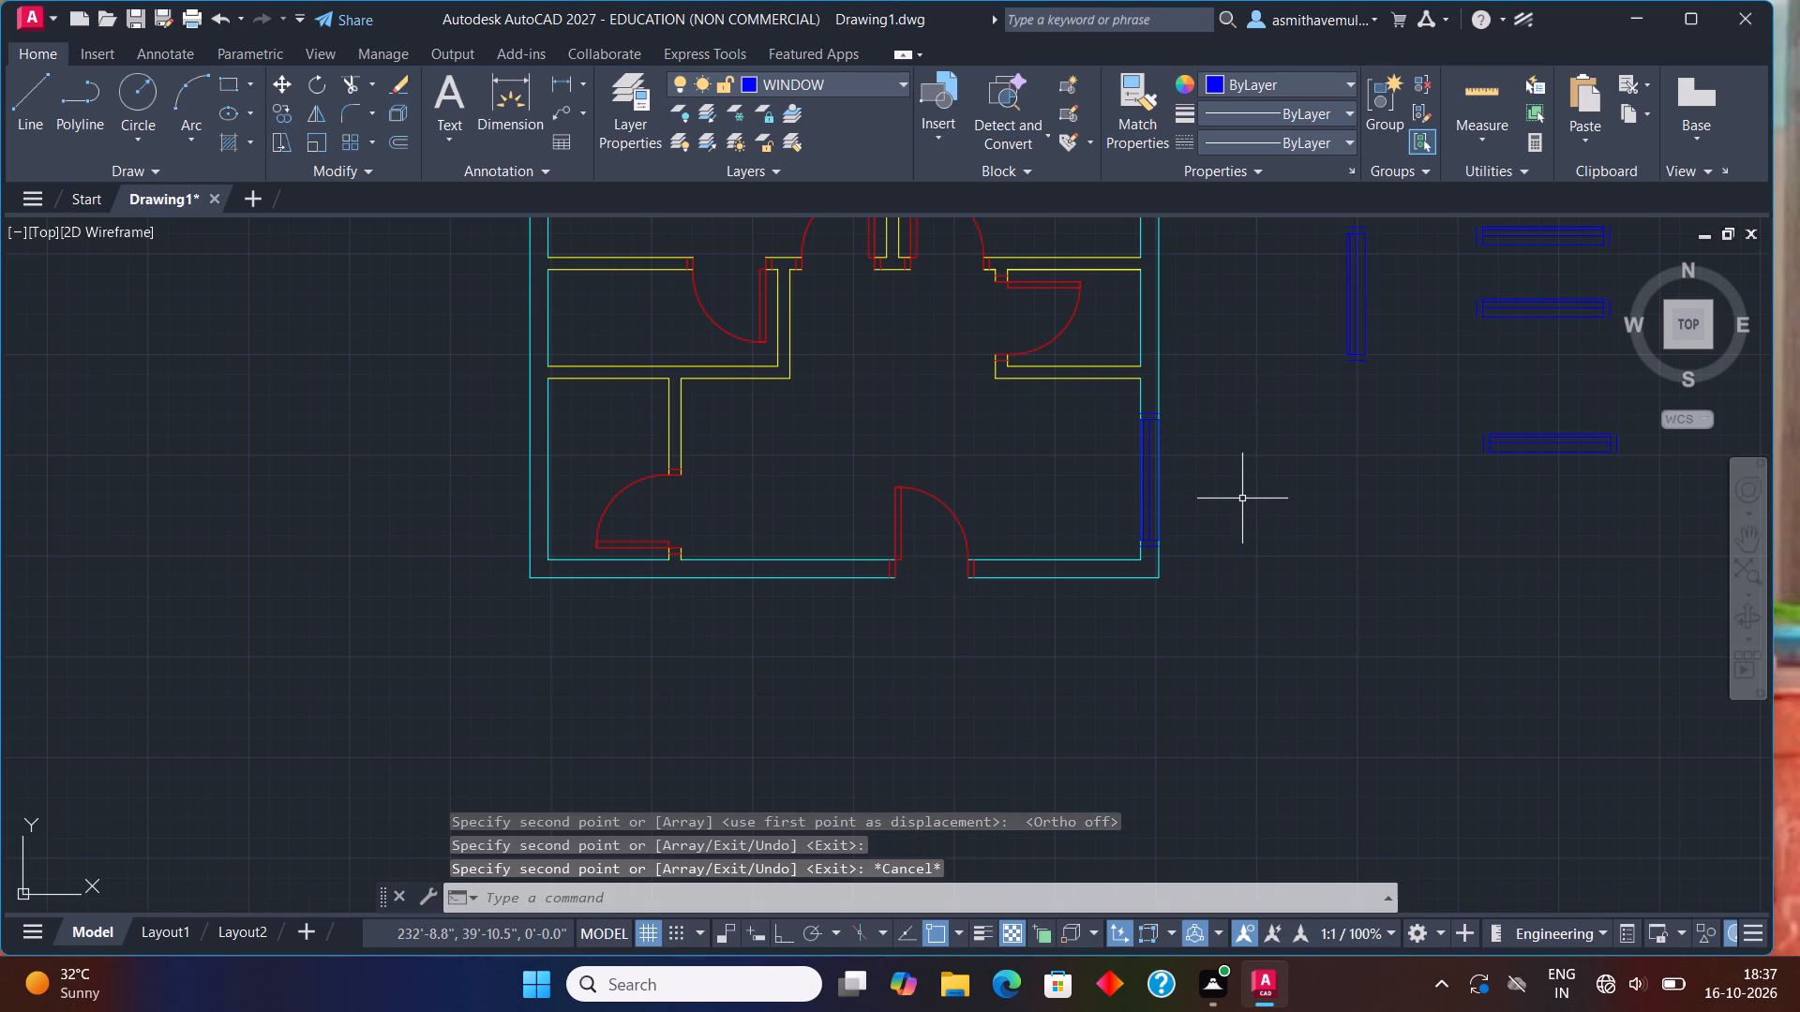
Copy the lowest spare horizontal window from its right outer line's upper end onto the bottom wall's inner line, left of the entrance door.
middle_click_drag(1387, 557, 1239, 555)
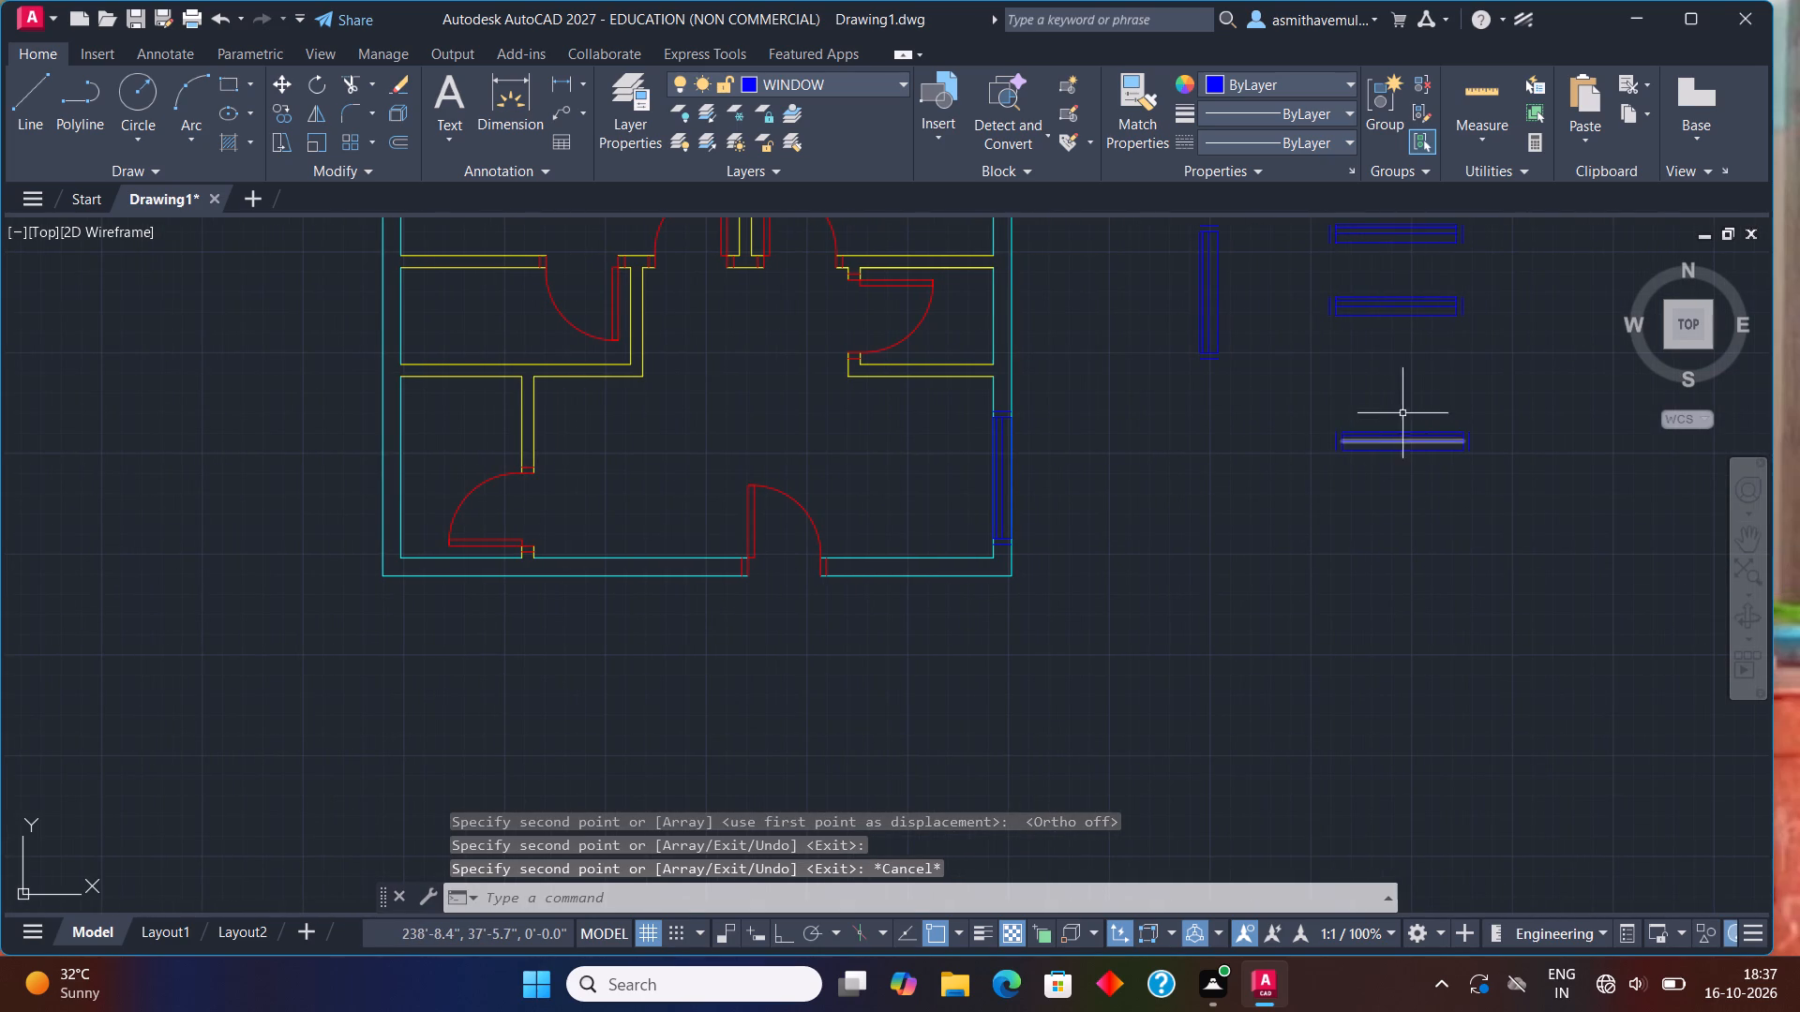
left_click_drag(1461, 386, 1541, 445)
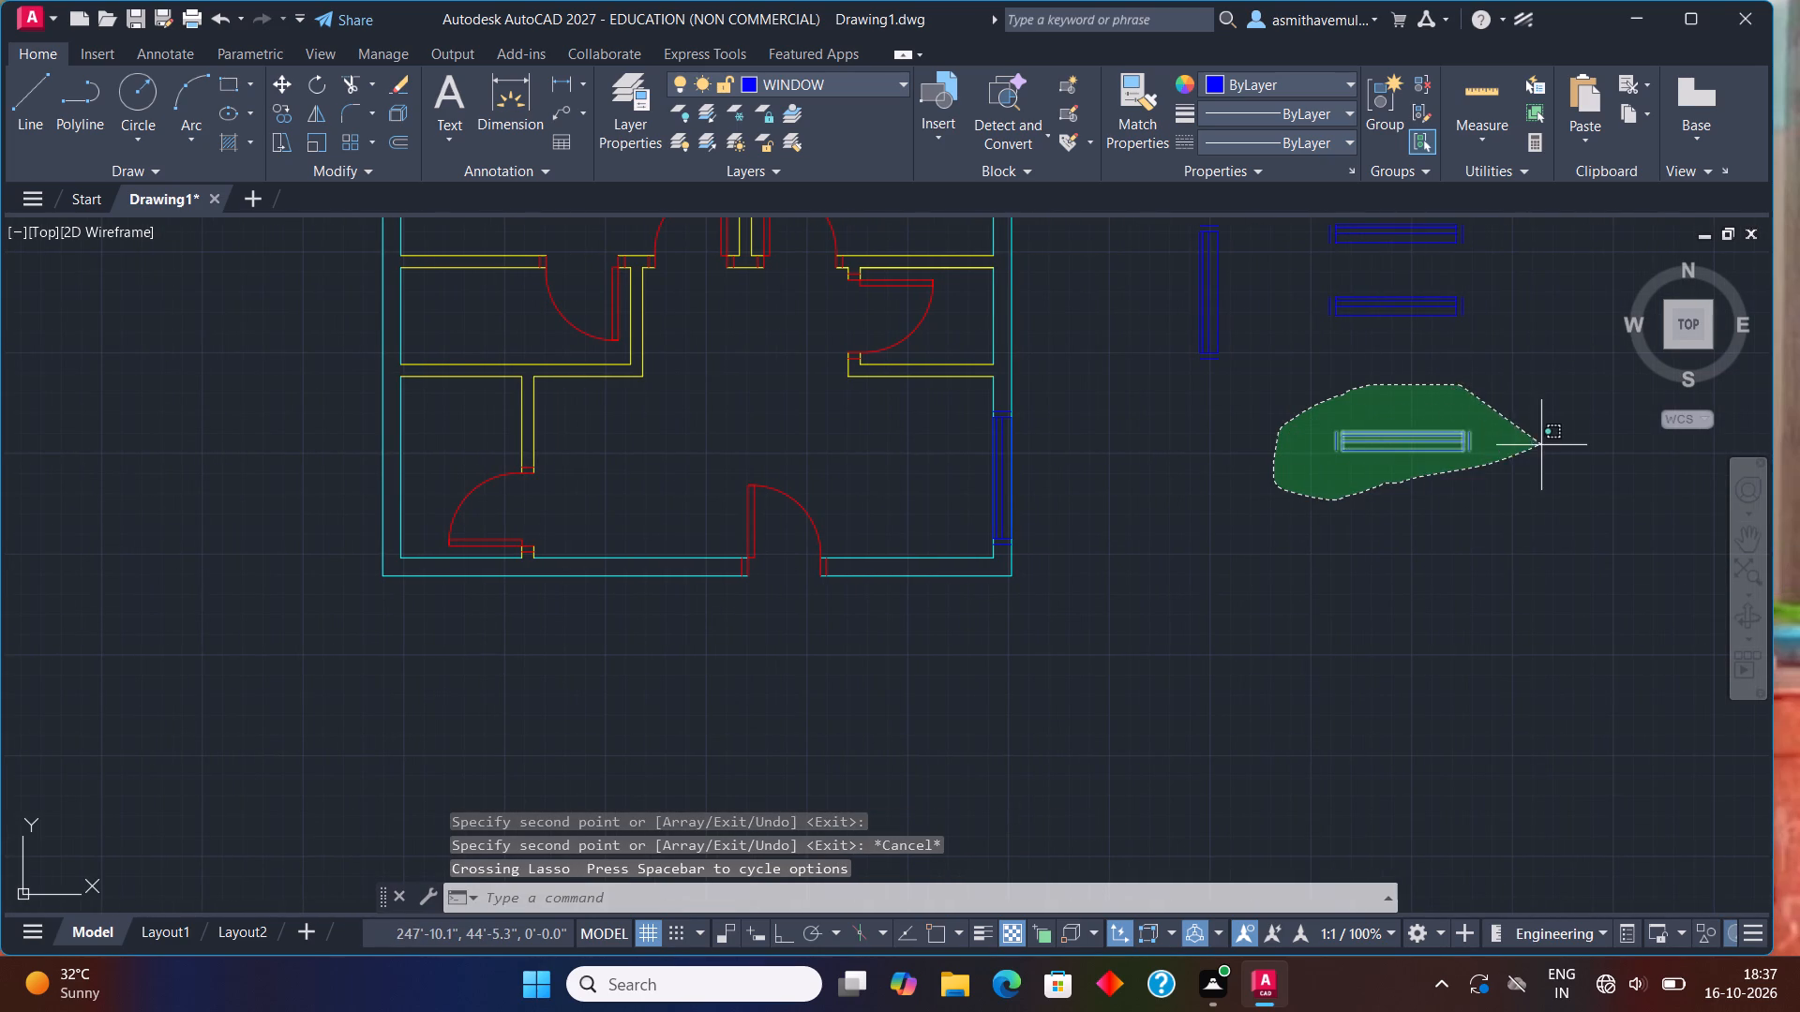
type("COPY")
key("Return")
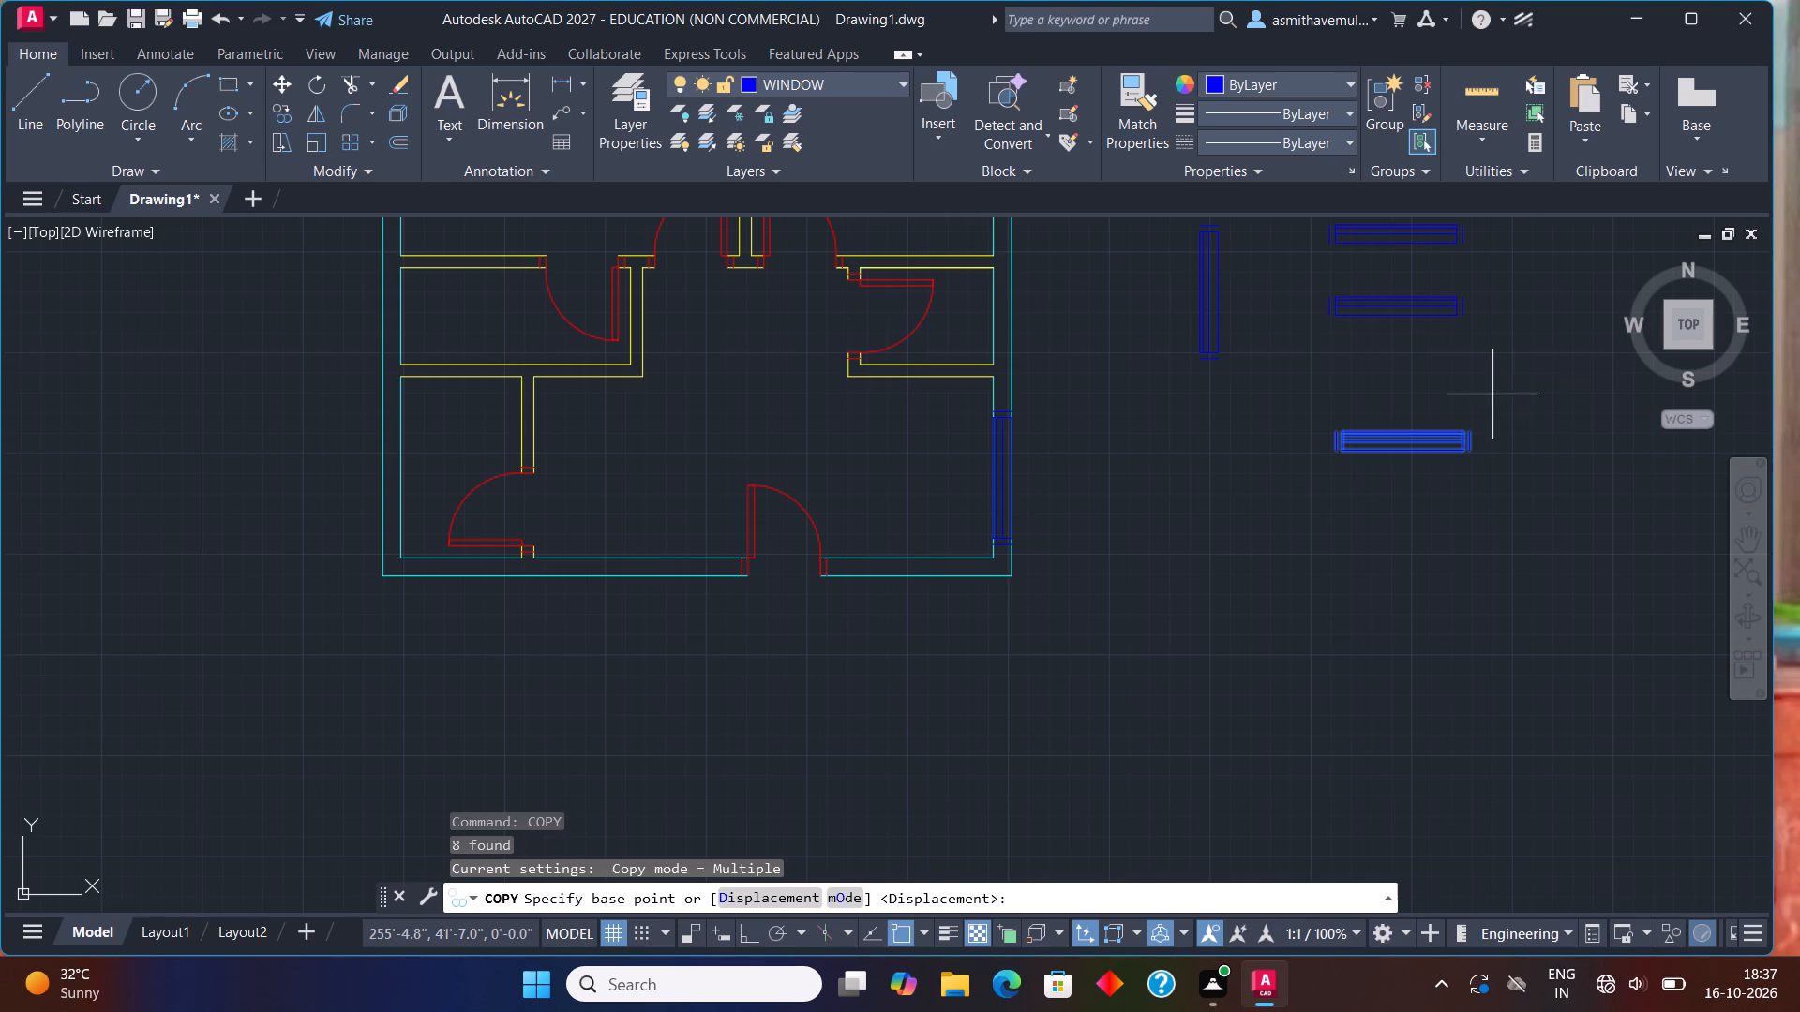
left_click(1477, 425)
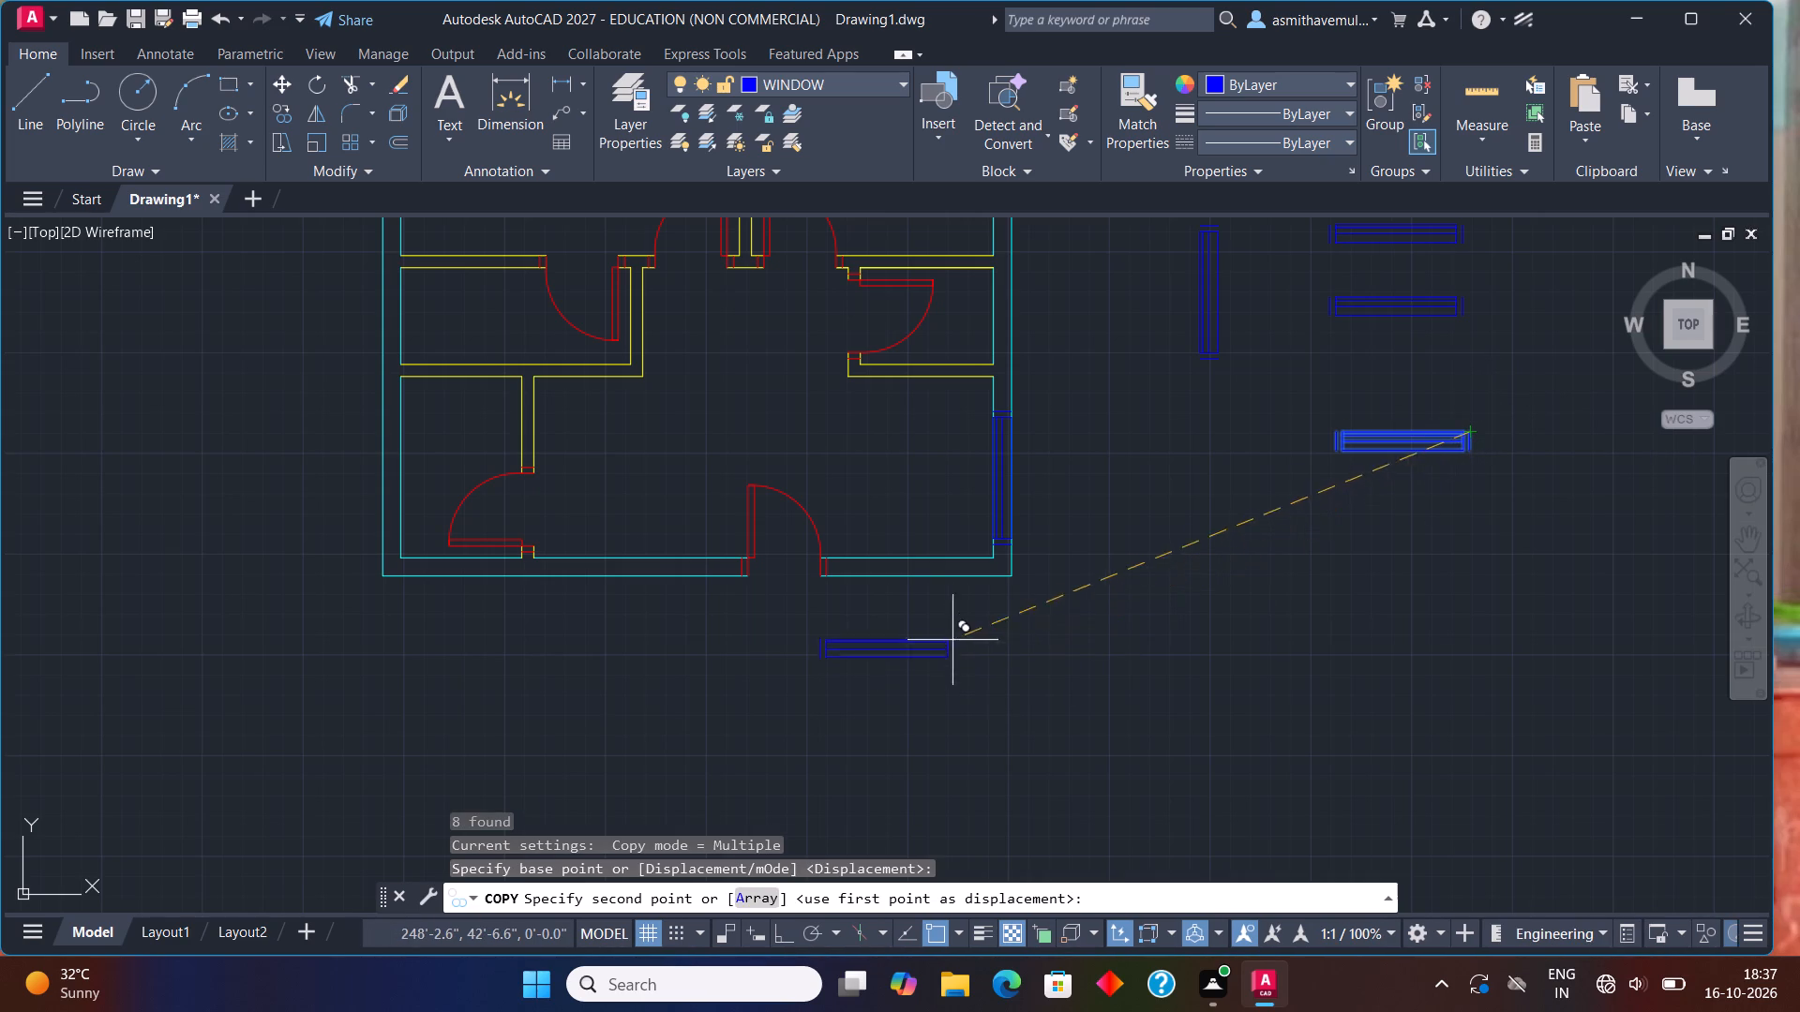
scroll(958, 586, "up", 1)
scroll(923, 581, "down", 1)
scroll(597, 581, "up", 2)
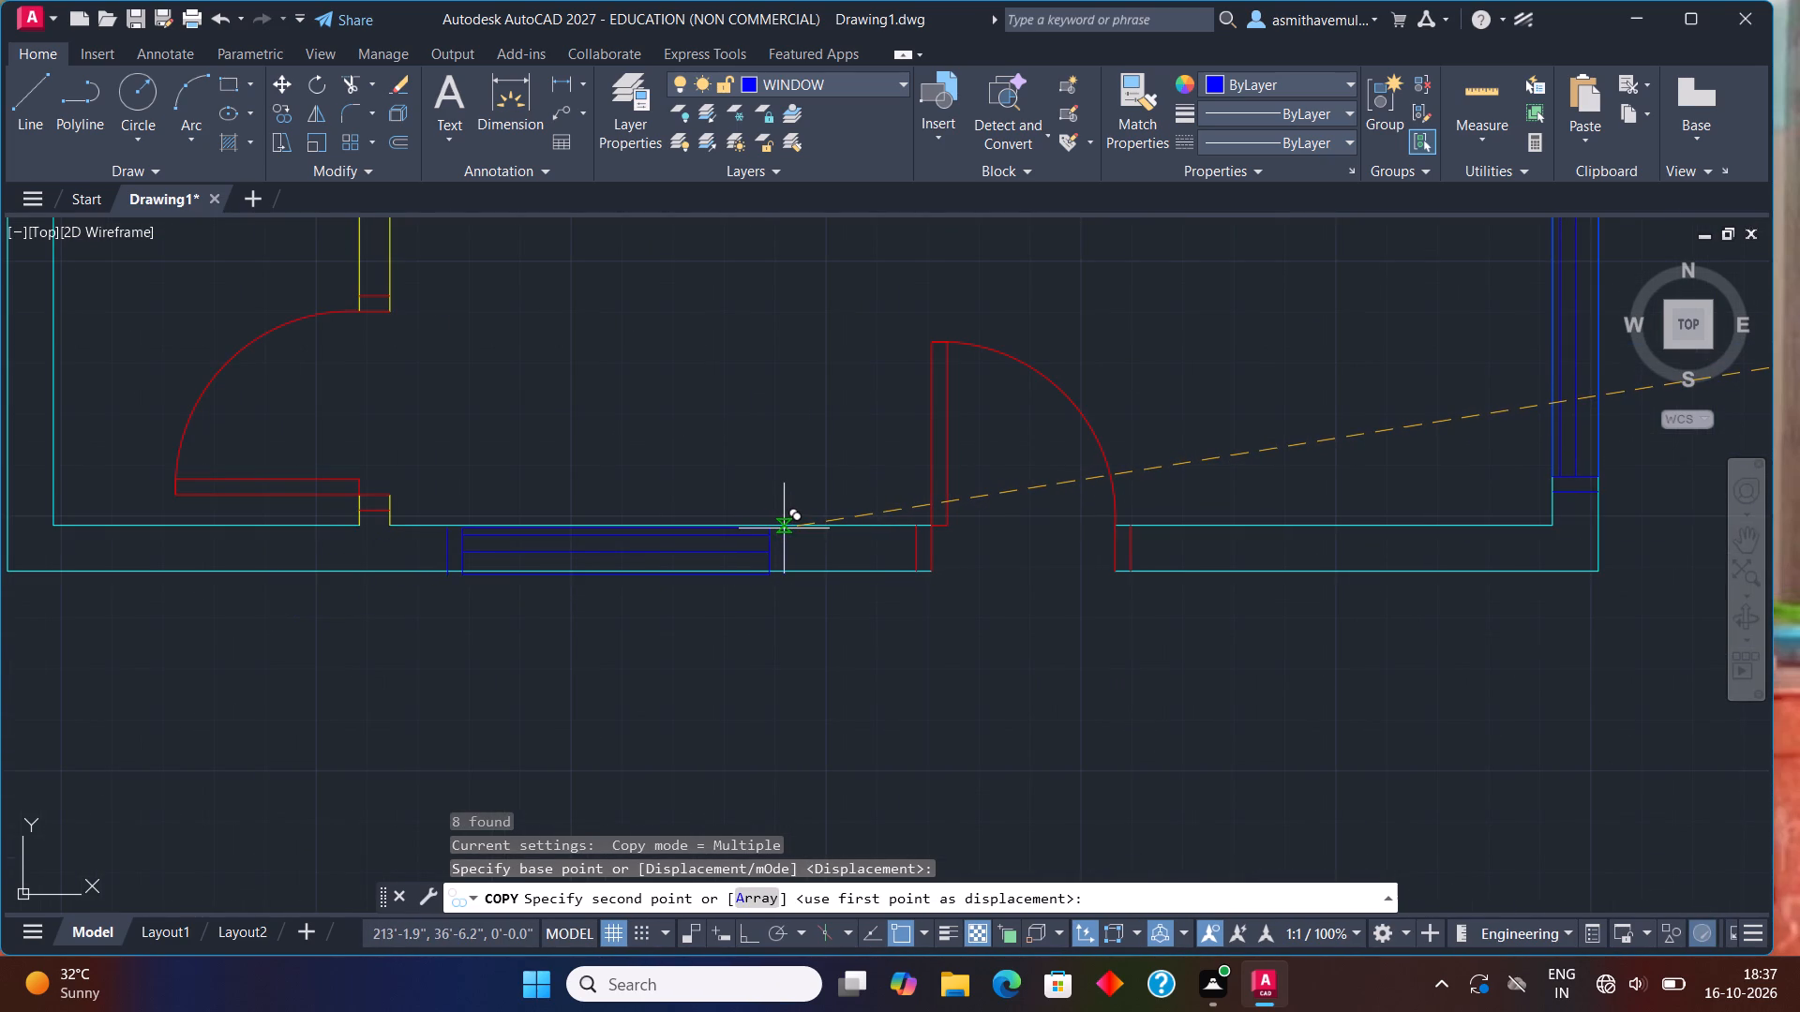
left_click(784, 527)
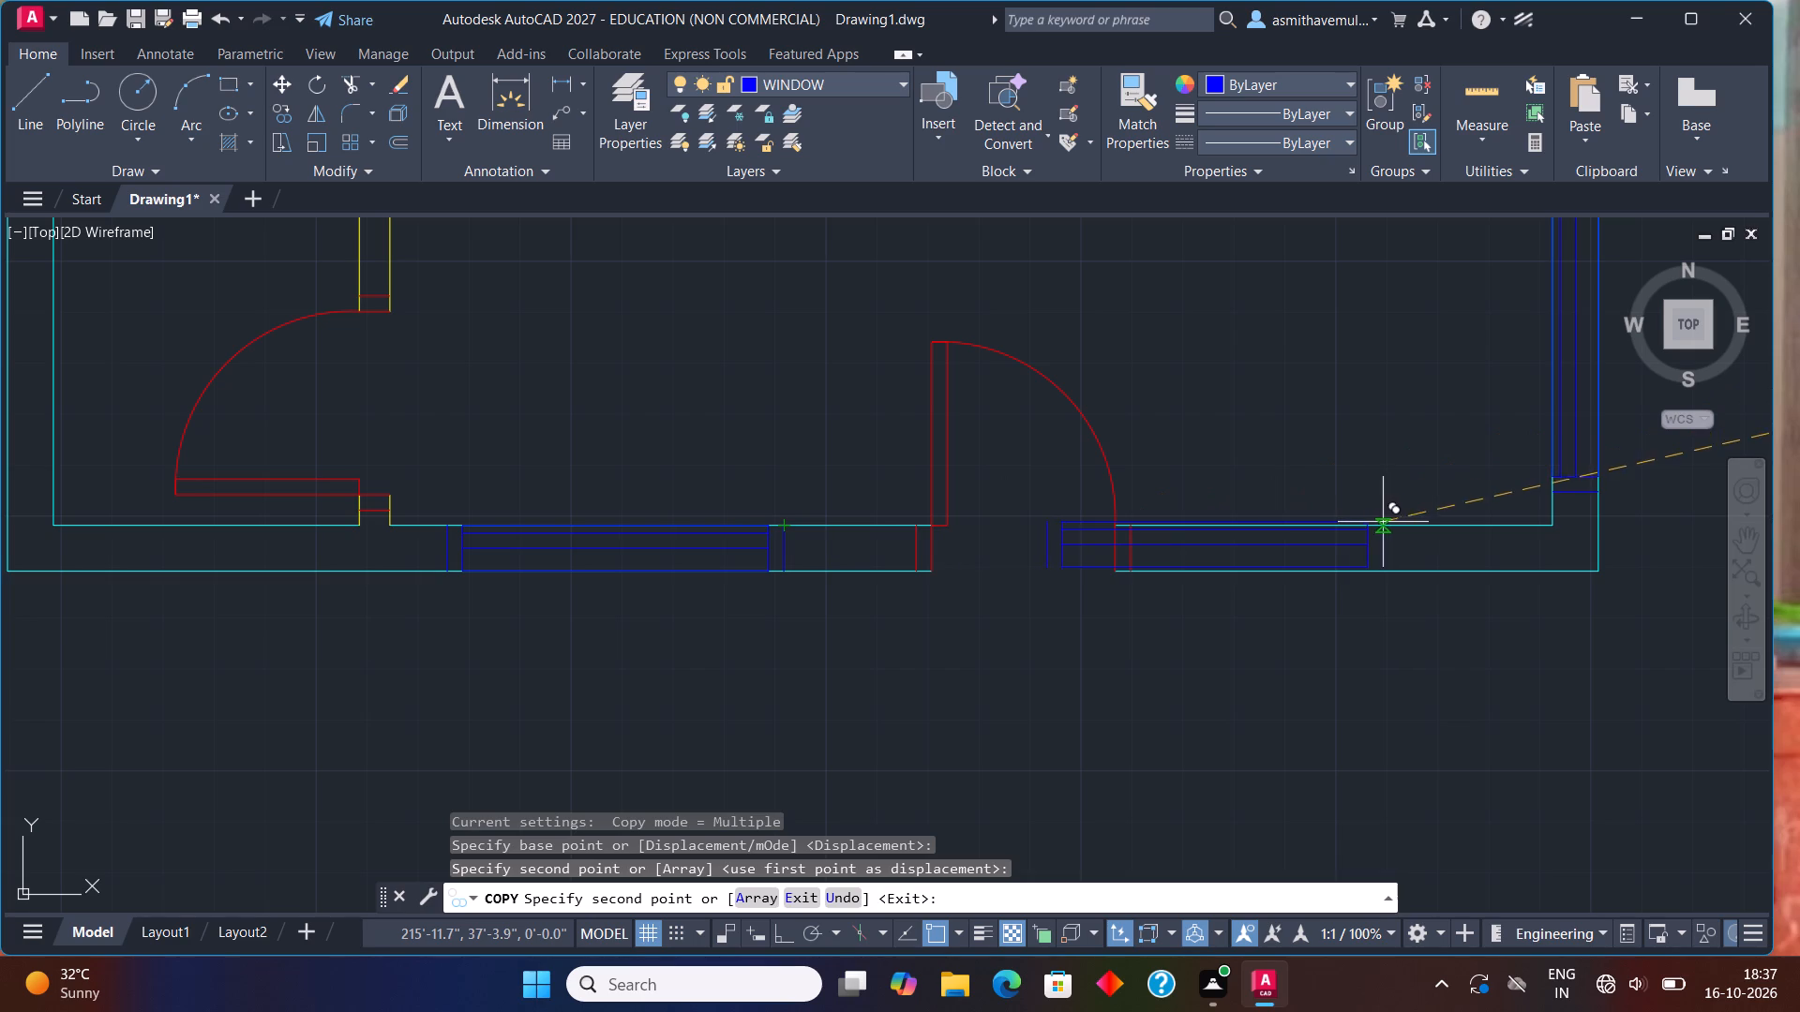
Place another copy on the bottom wall's inner line between the entrance door and the right corner, and end the copying.
scroll(1510, 523, "up", 2)
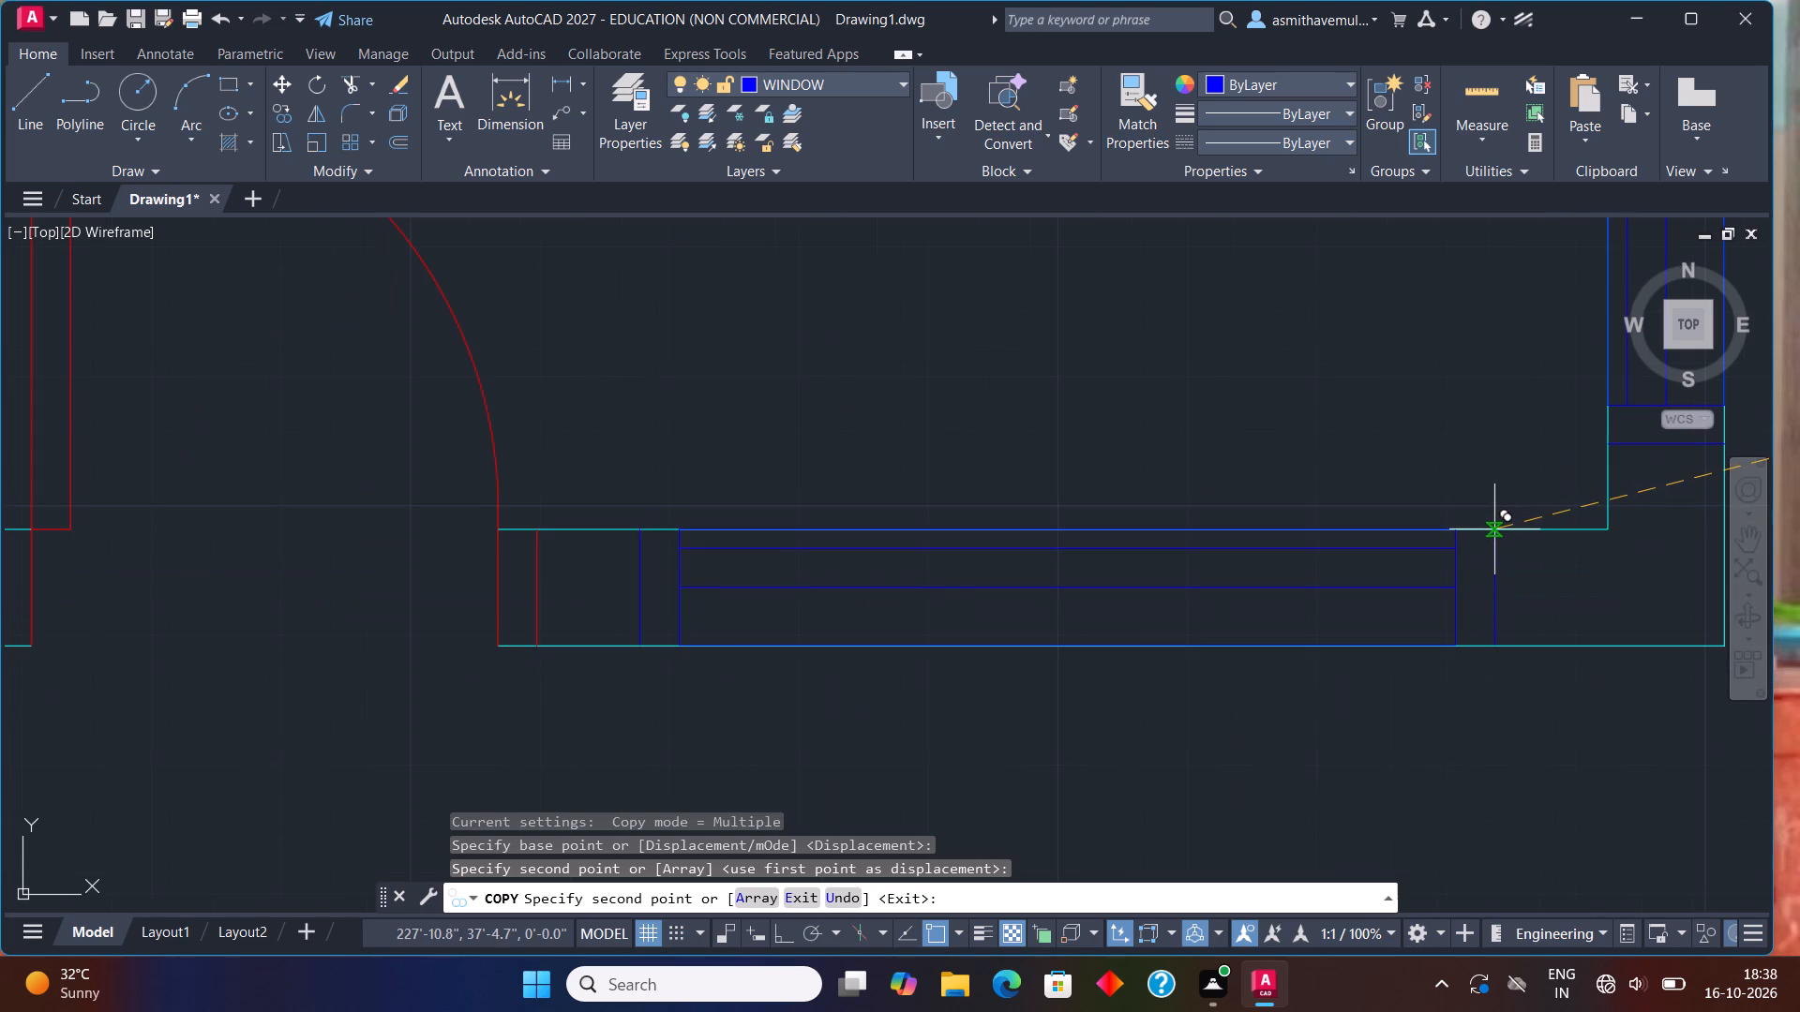
left_click(1494, 529)
scroll(1453, 553, "down", 4)
middle_click_drag(1417, 632, 1407, 643)
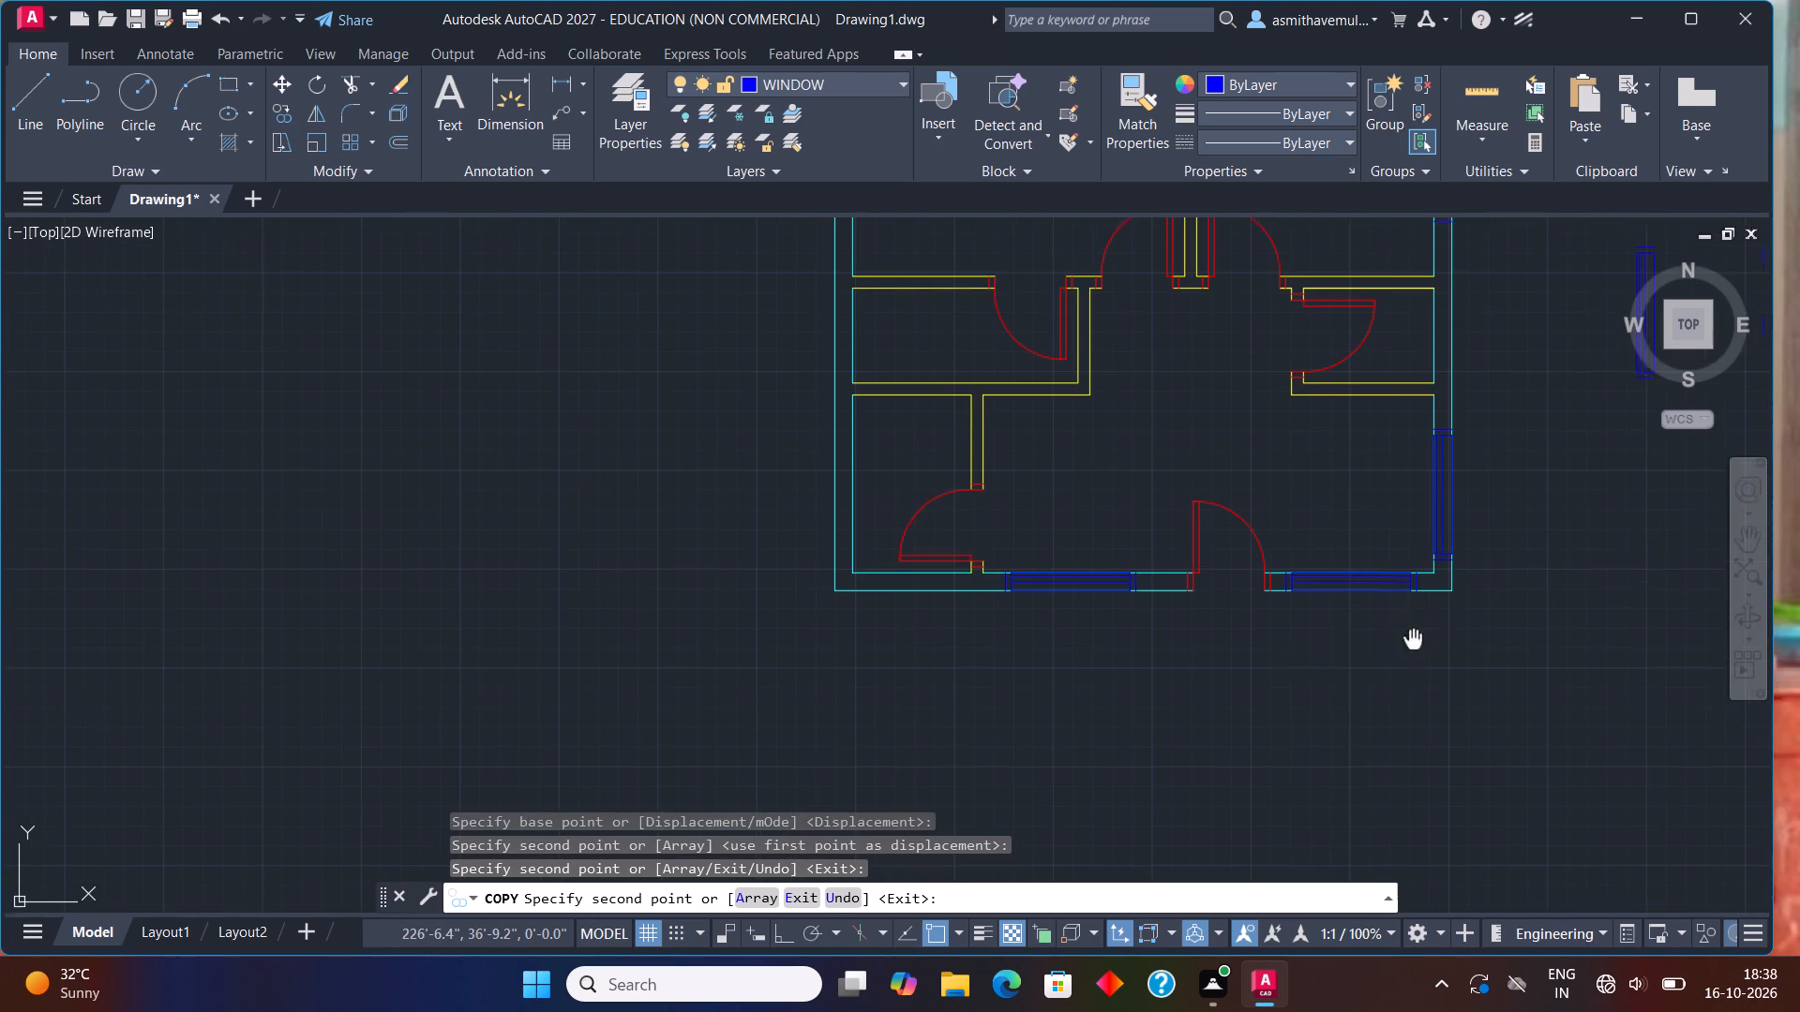
middle_click_drag(1407, 643, 979, 862)
scroll(984, 751, "down", 2)
scroll(1181, 598, "up", 2)
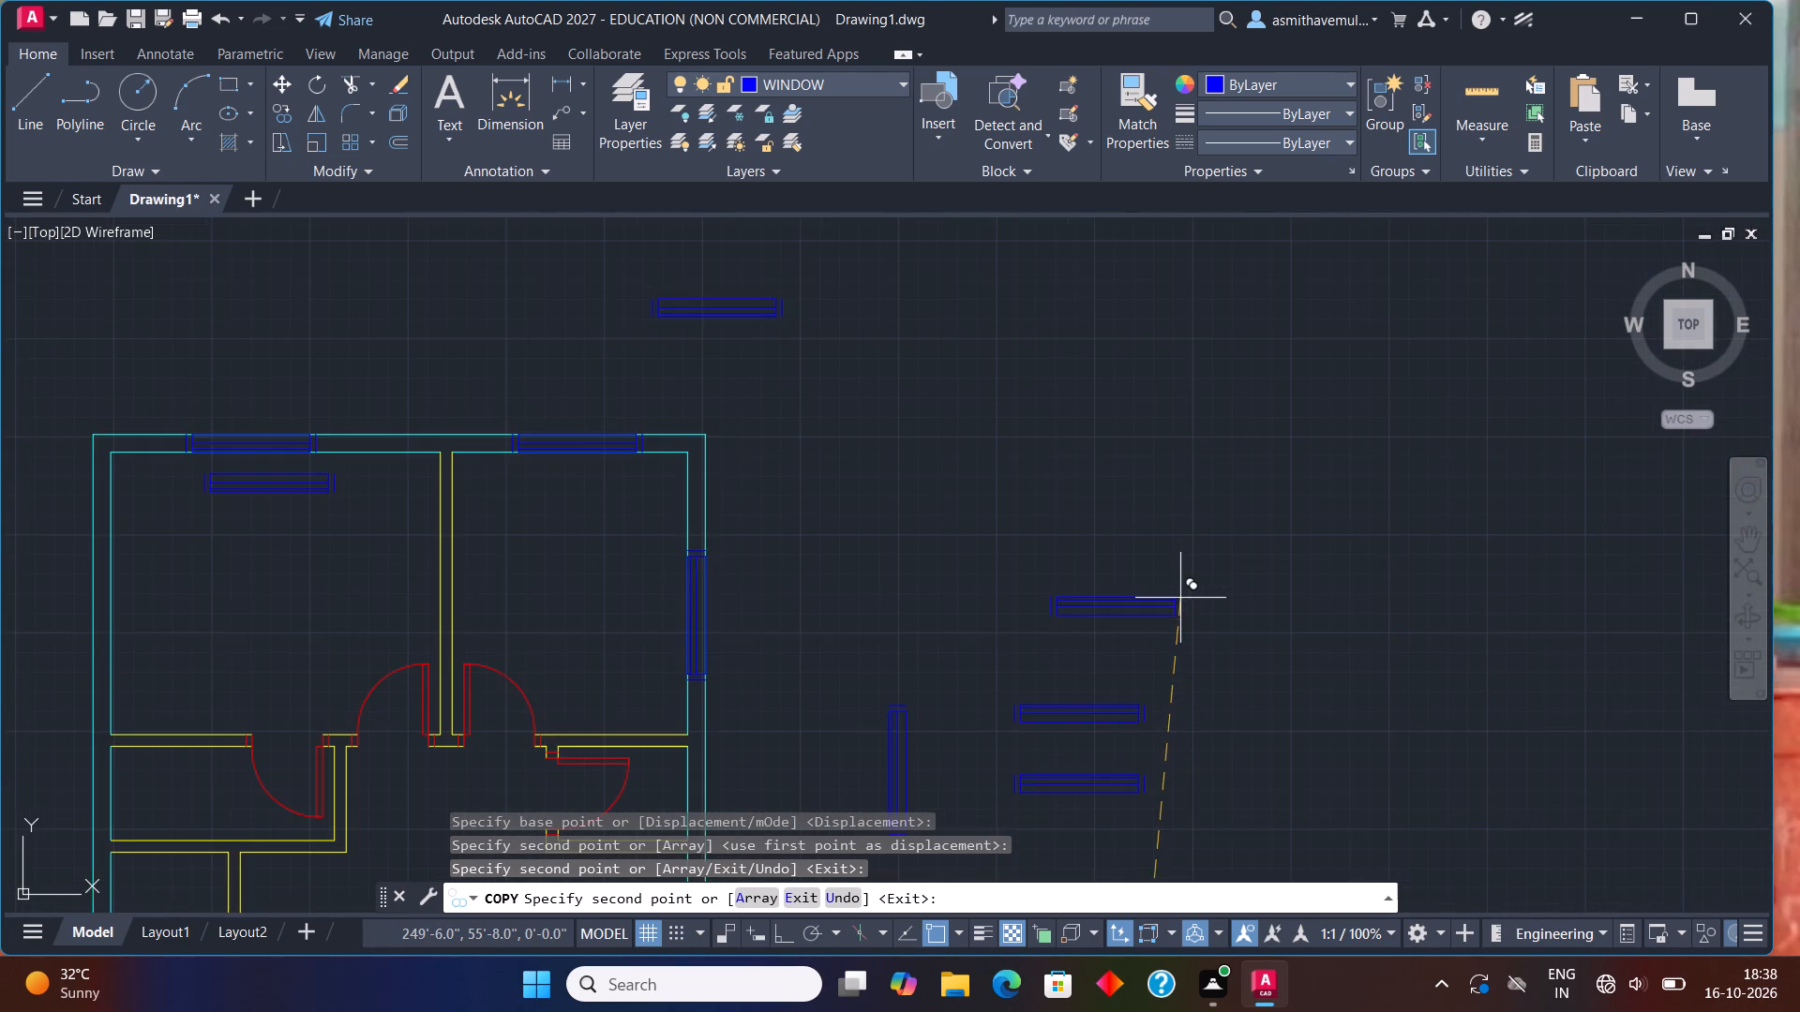
middle_click_drag(1180, 598, 1249, 432)
middle_click_drag(989, 565, 1072, 418)
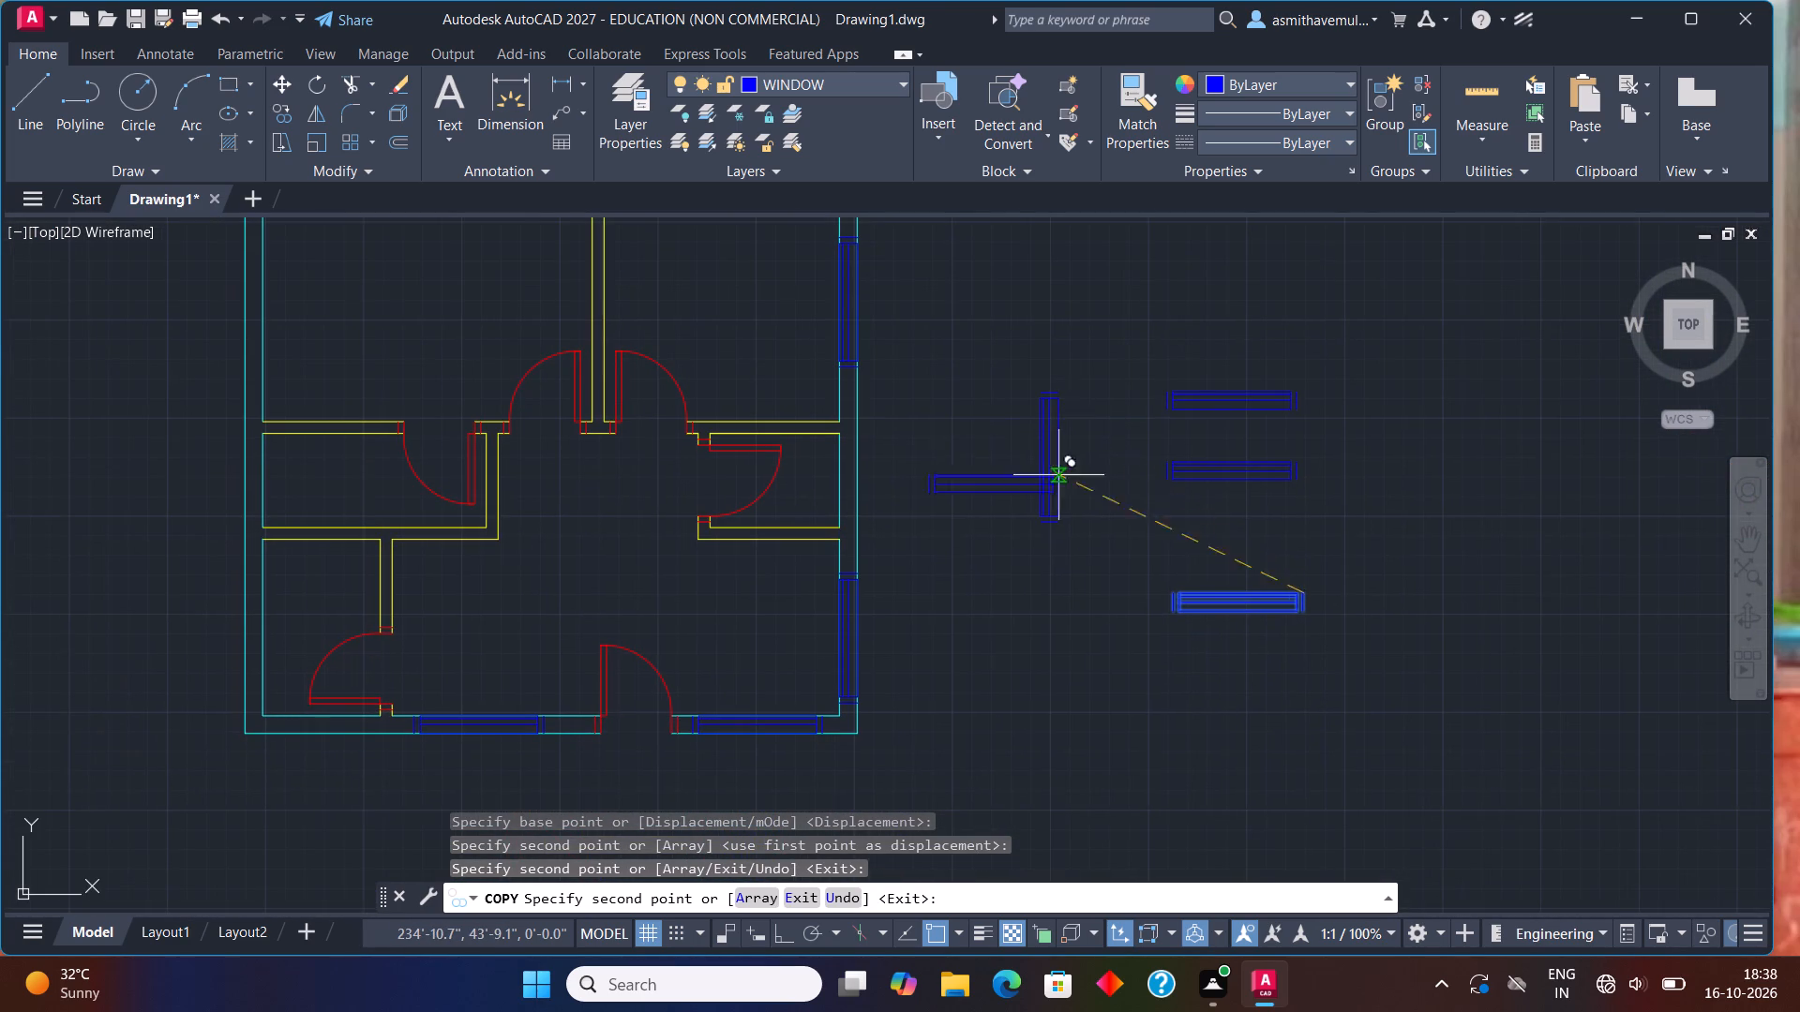
key("Escape")
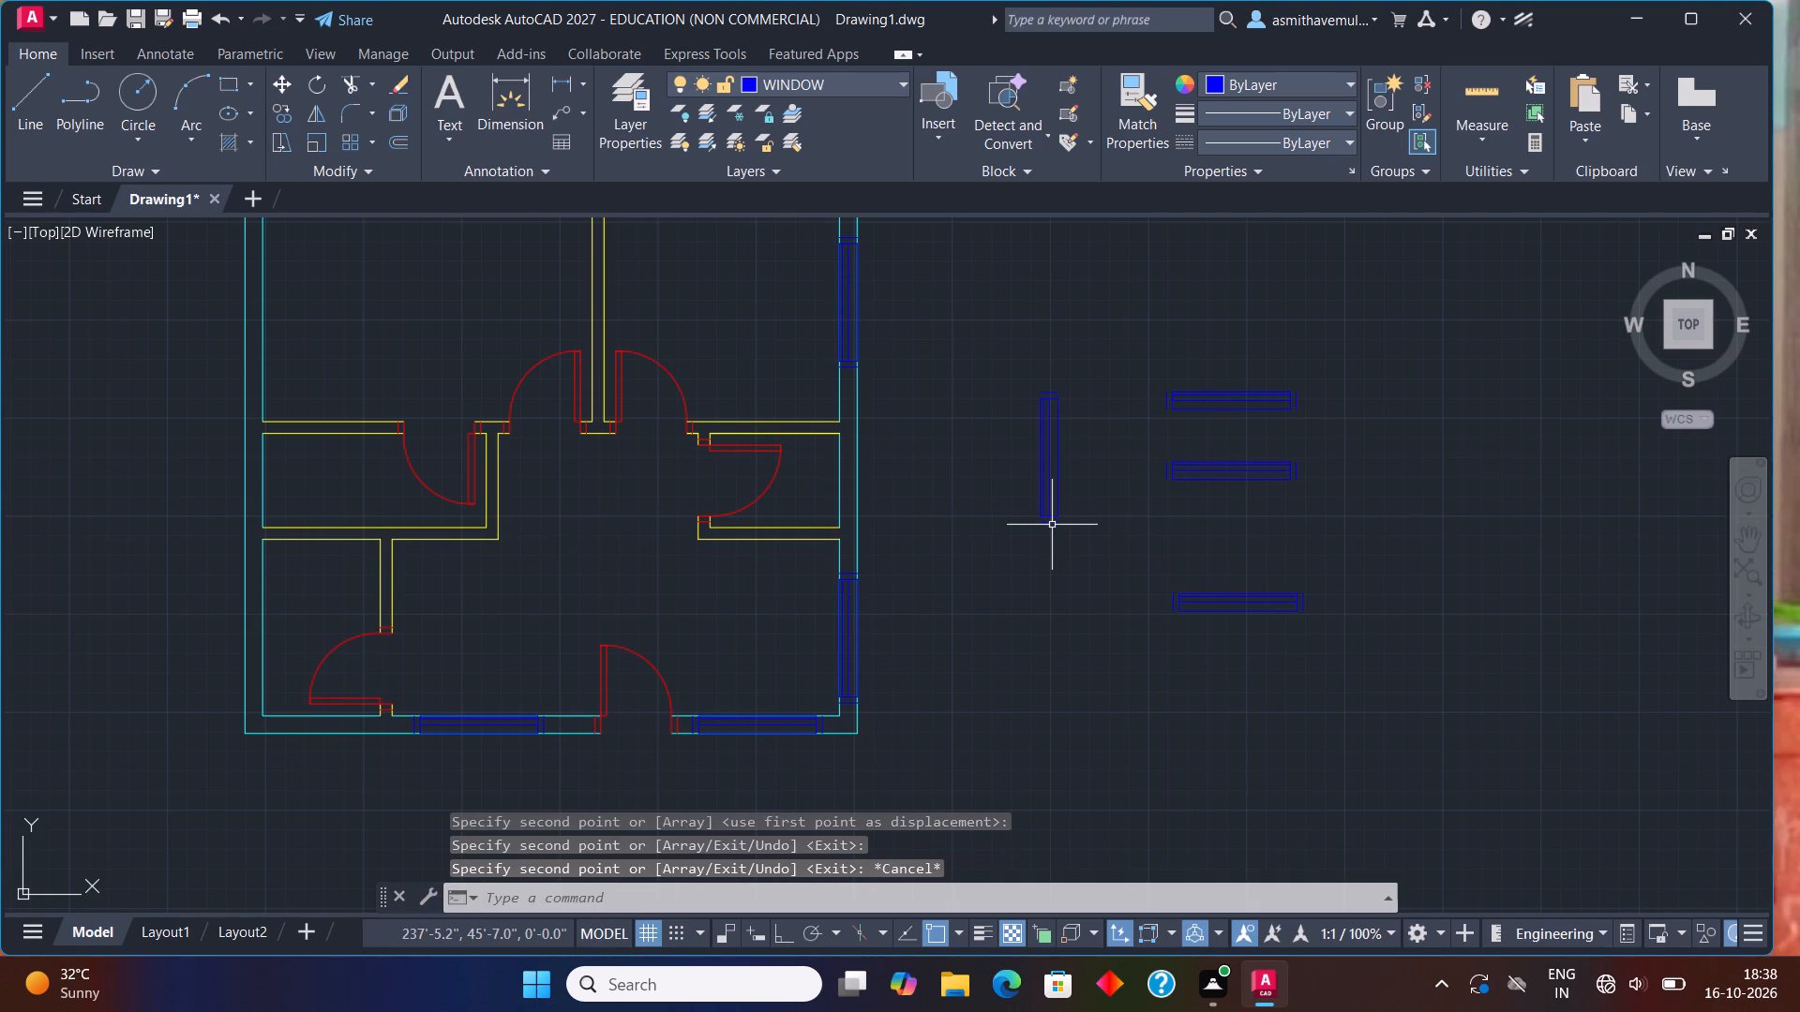
Delete the inner line nearest the left edge of the spare vertical window beside the plan.
scroll(1052, 513, "up", 3)
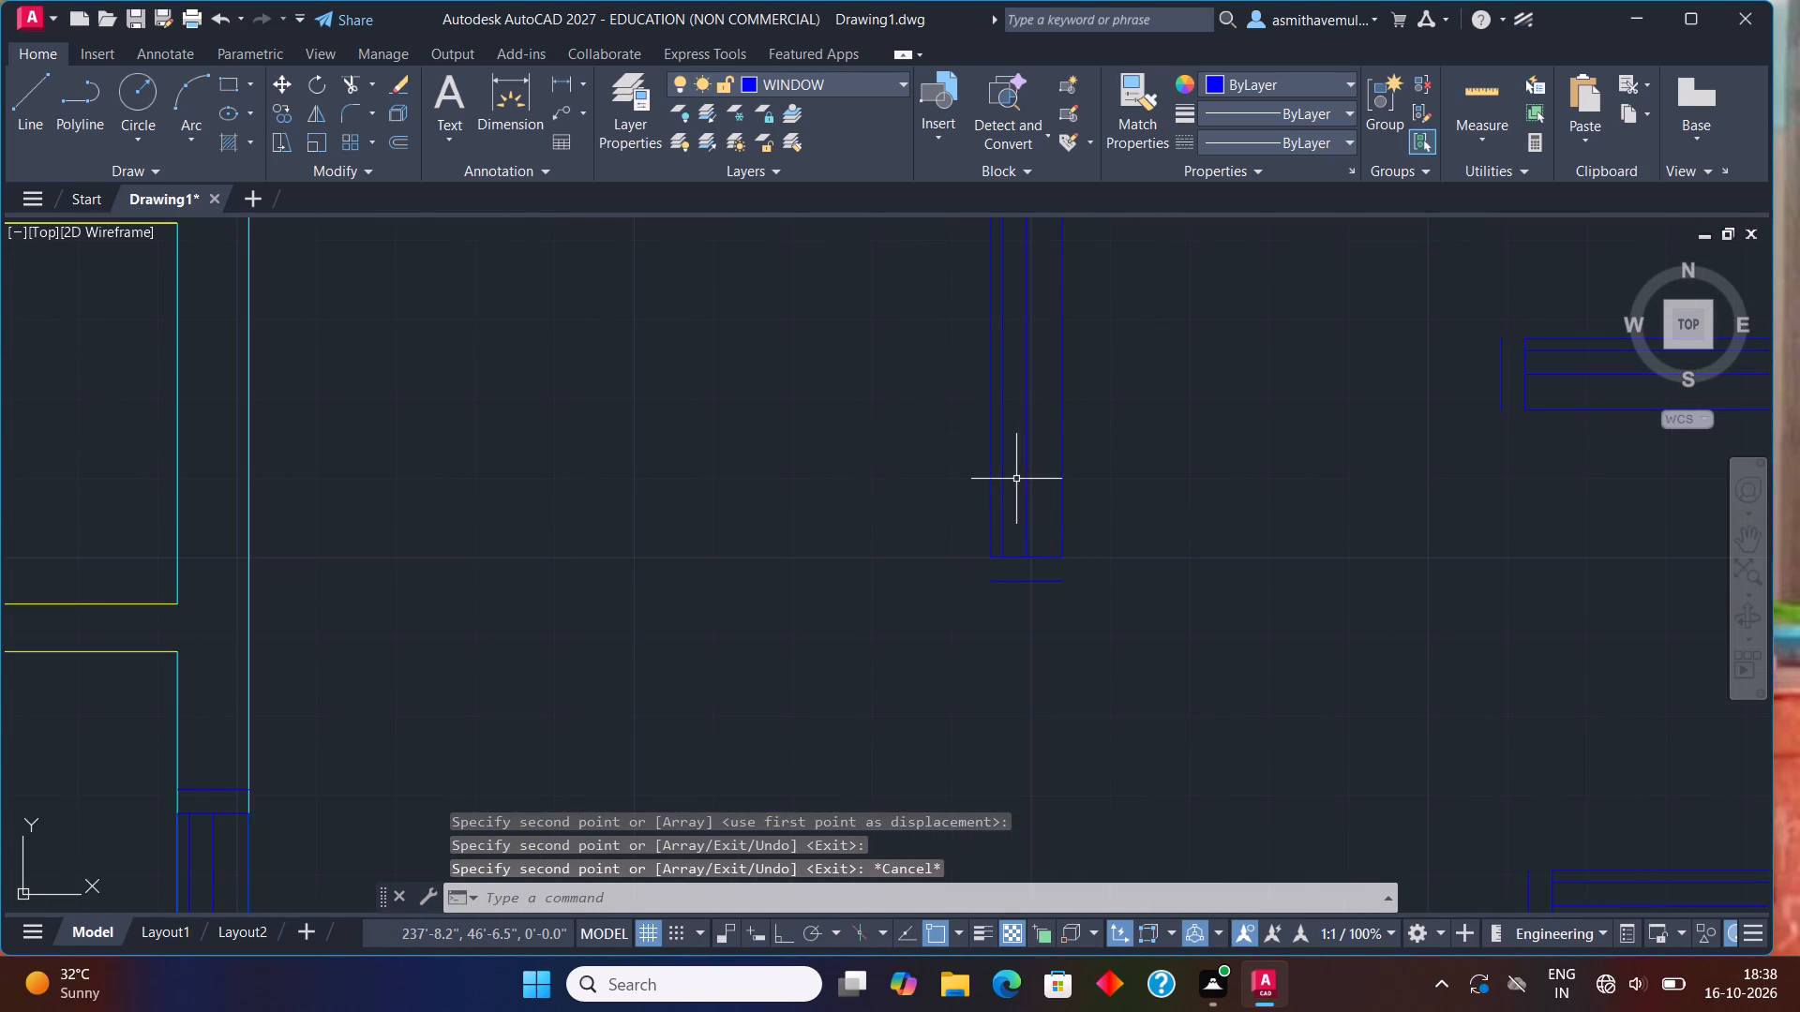
left_click(997, 465)
left_click(1010, 454)
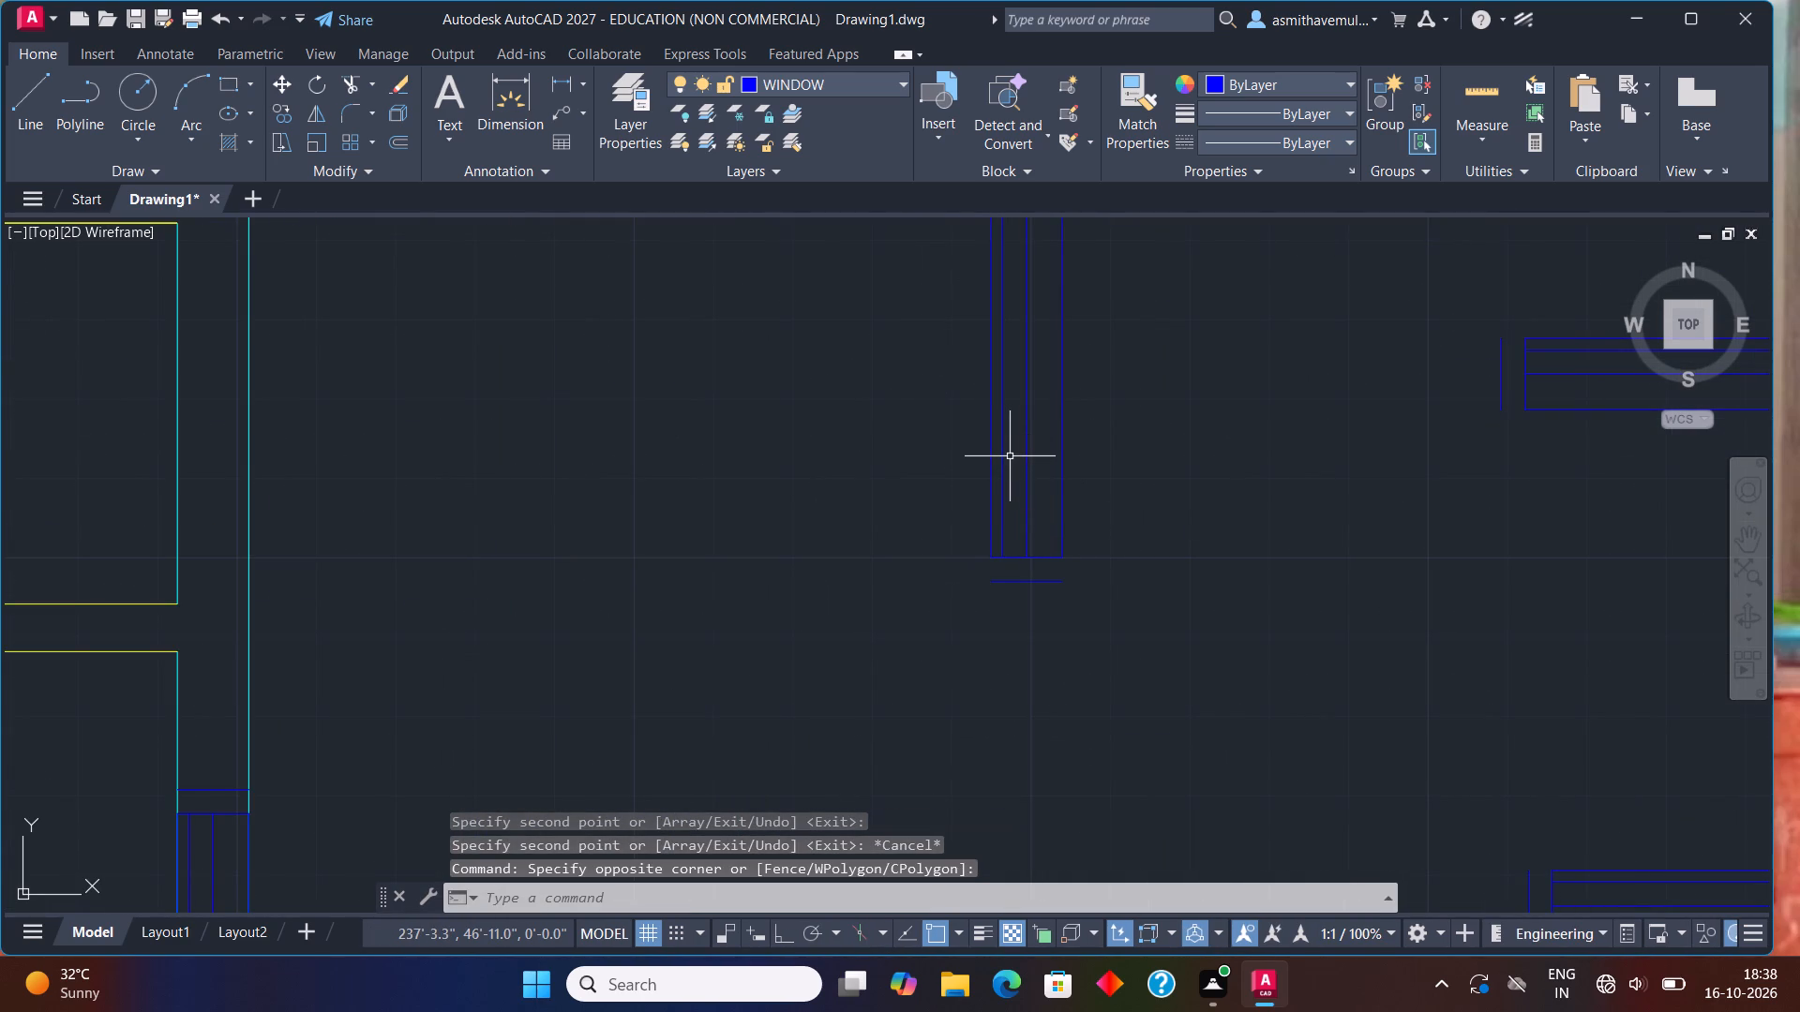
left_click(1003, 466)
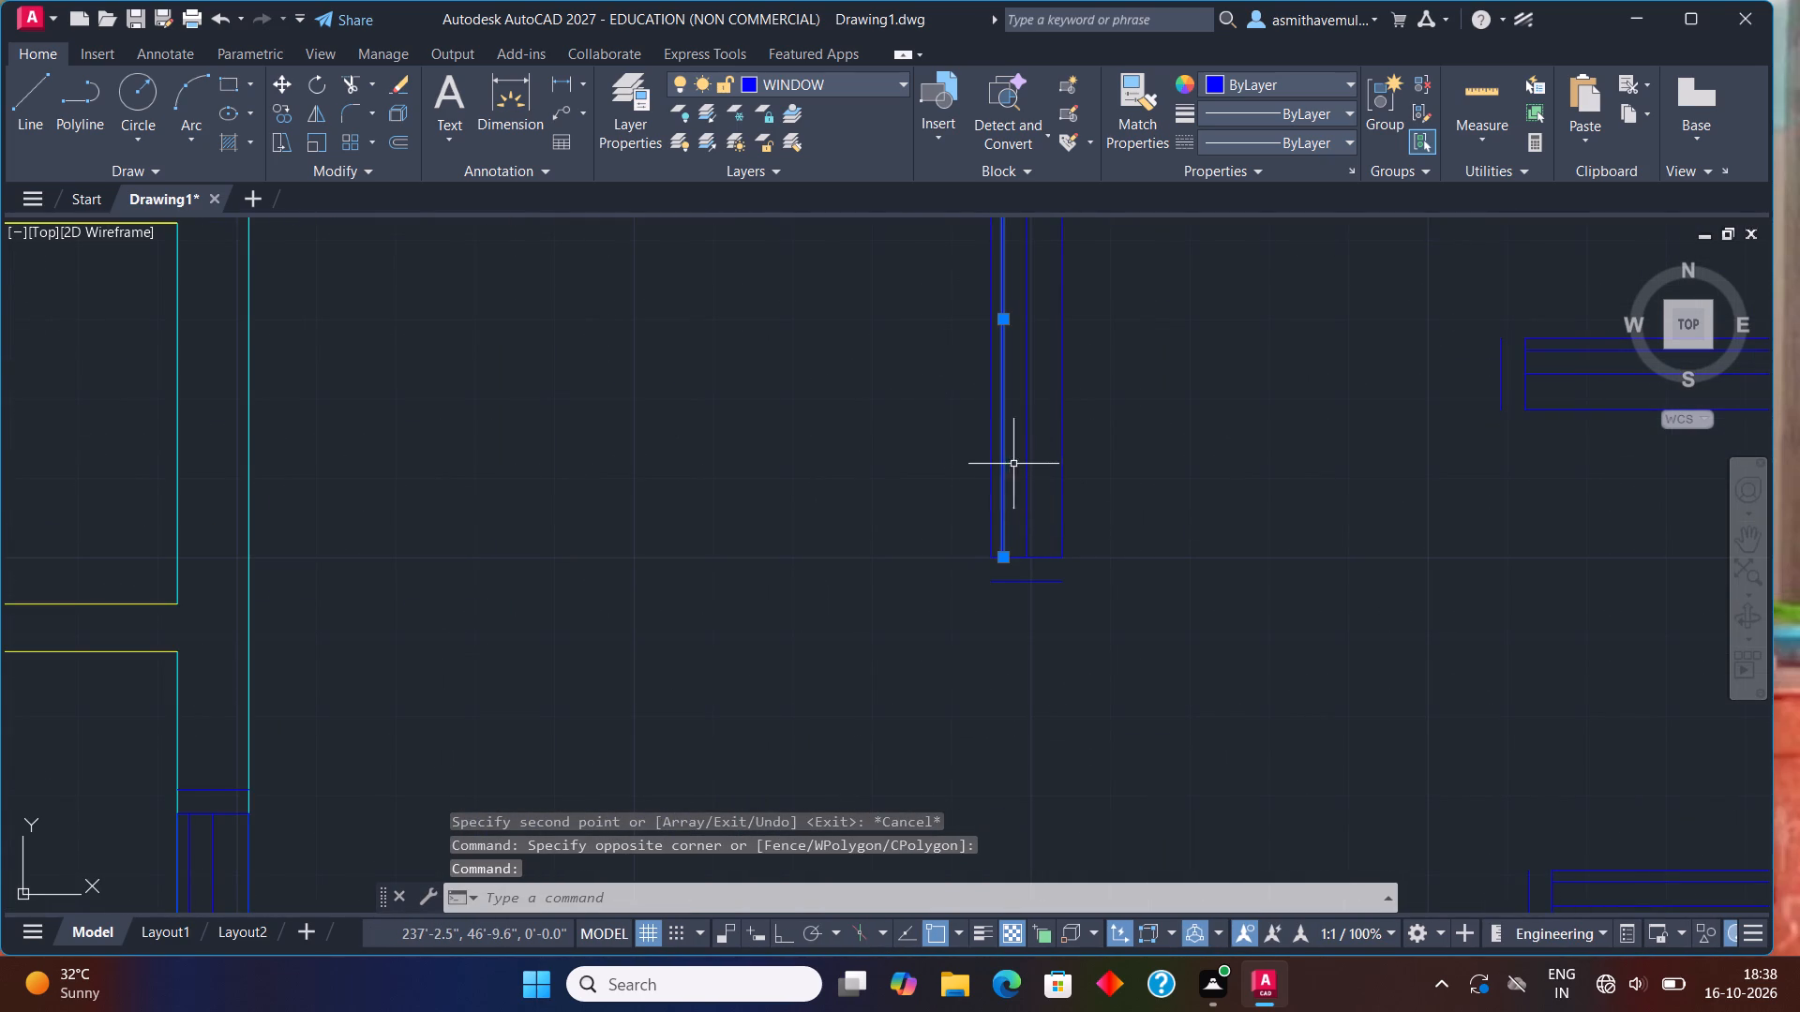
key("Delete")
Offset the spare vertical window's middle line 3" to the right.
key("o")
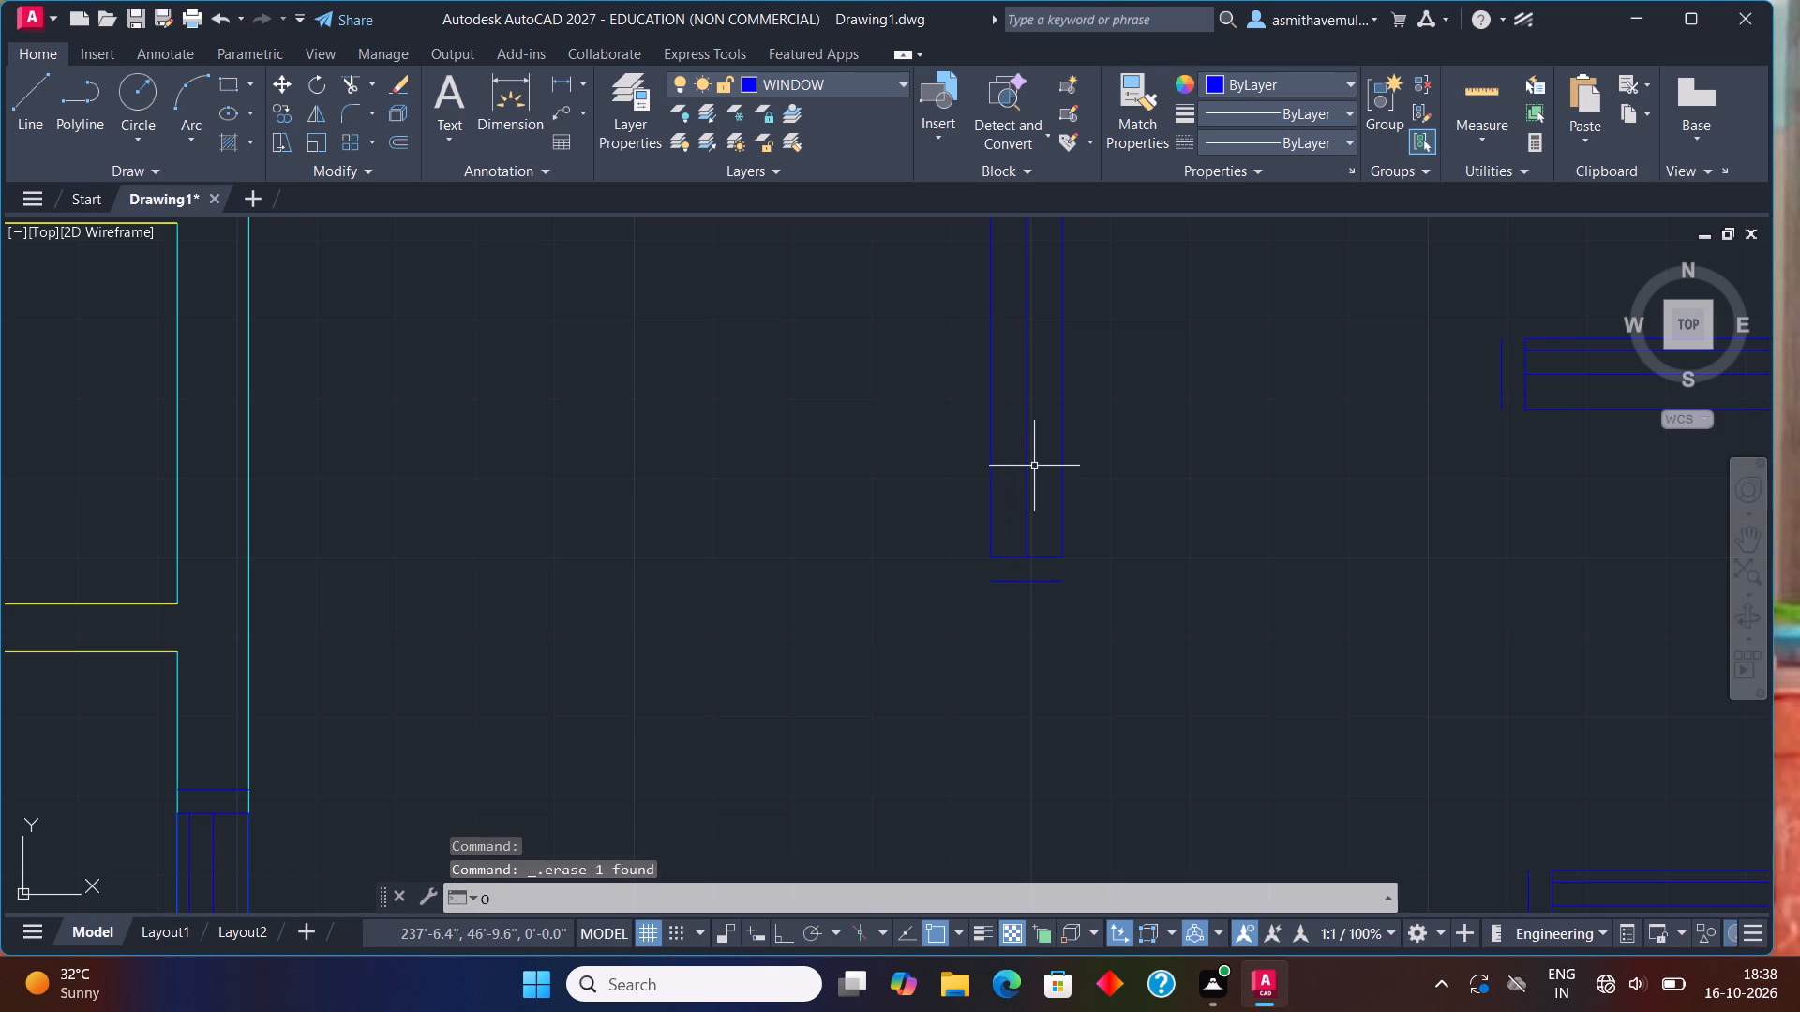
key("Return")
key("3")
key("shift+quotedbl")
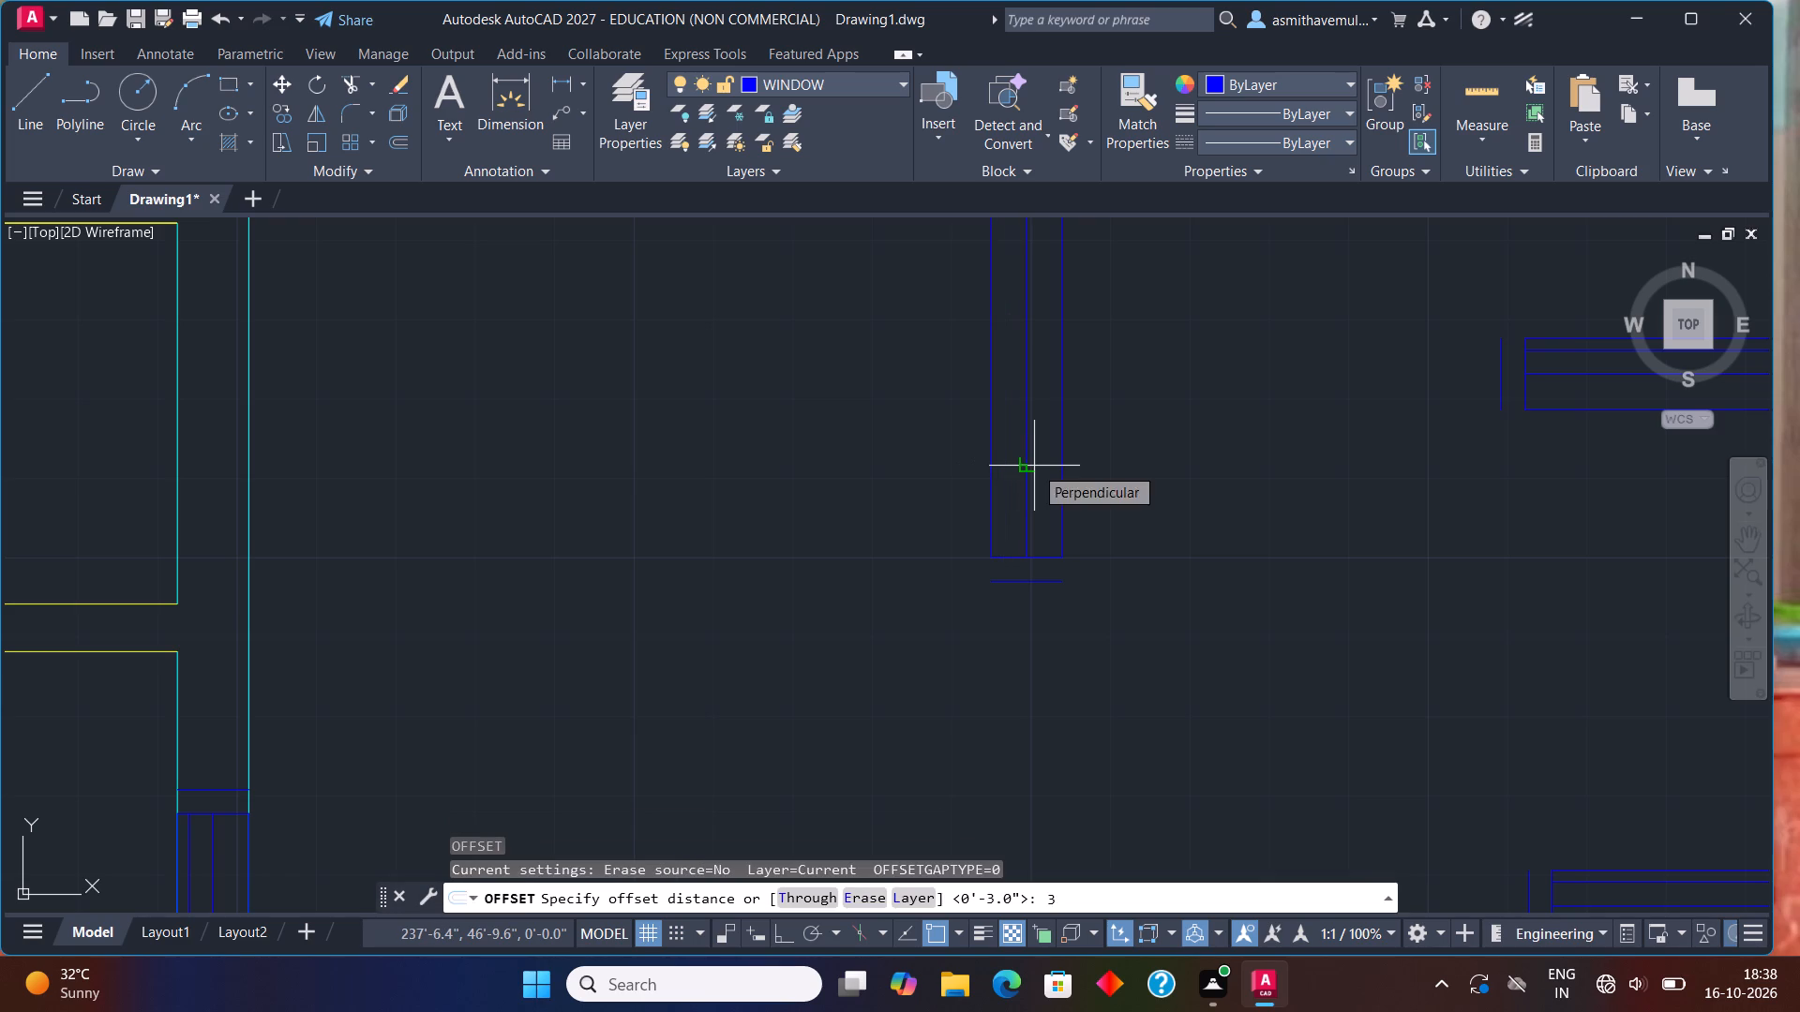
key("Return")
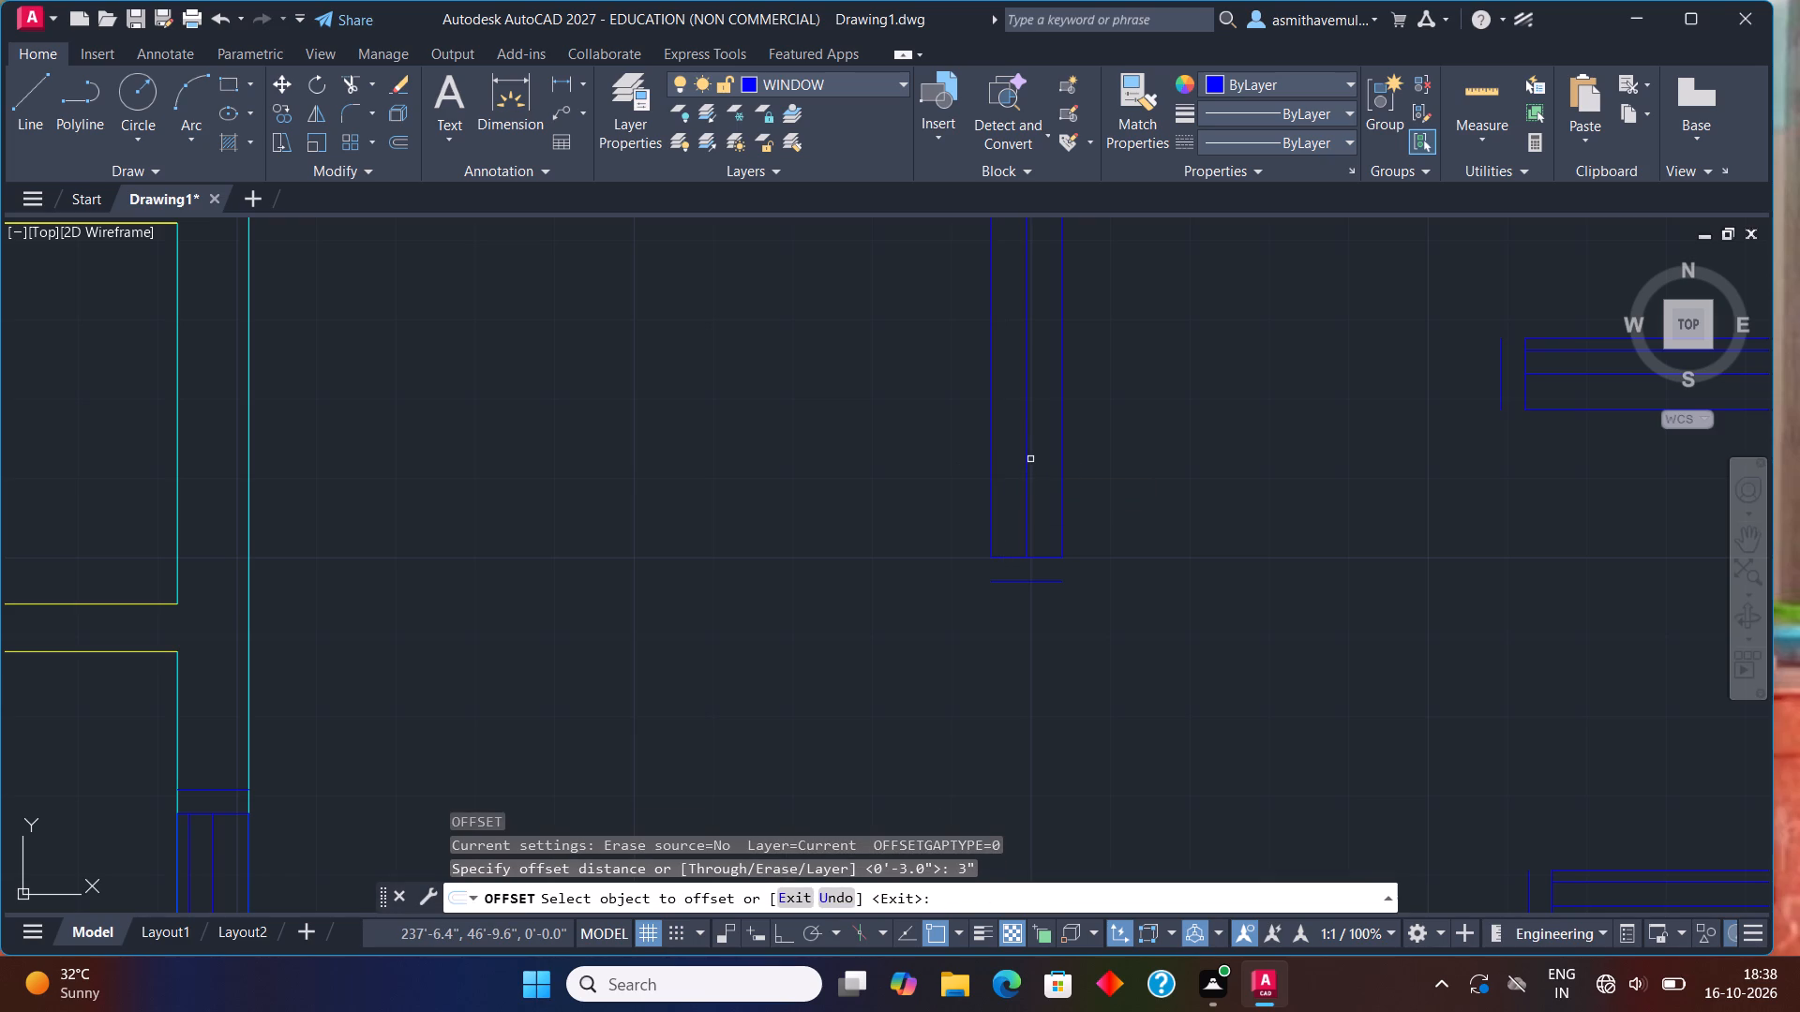
left_click(1026, 444)
left_click_drag(1045, 432, 1056, 431)
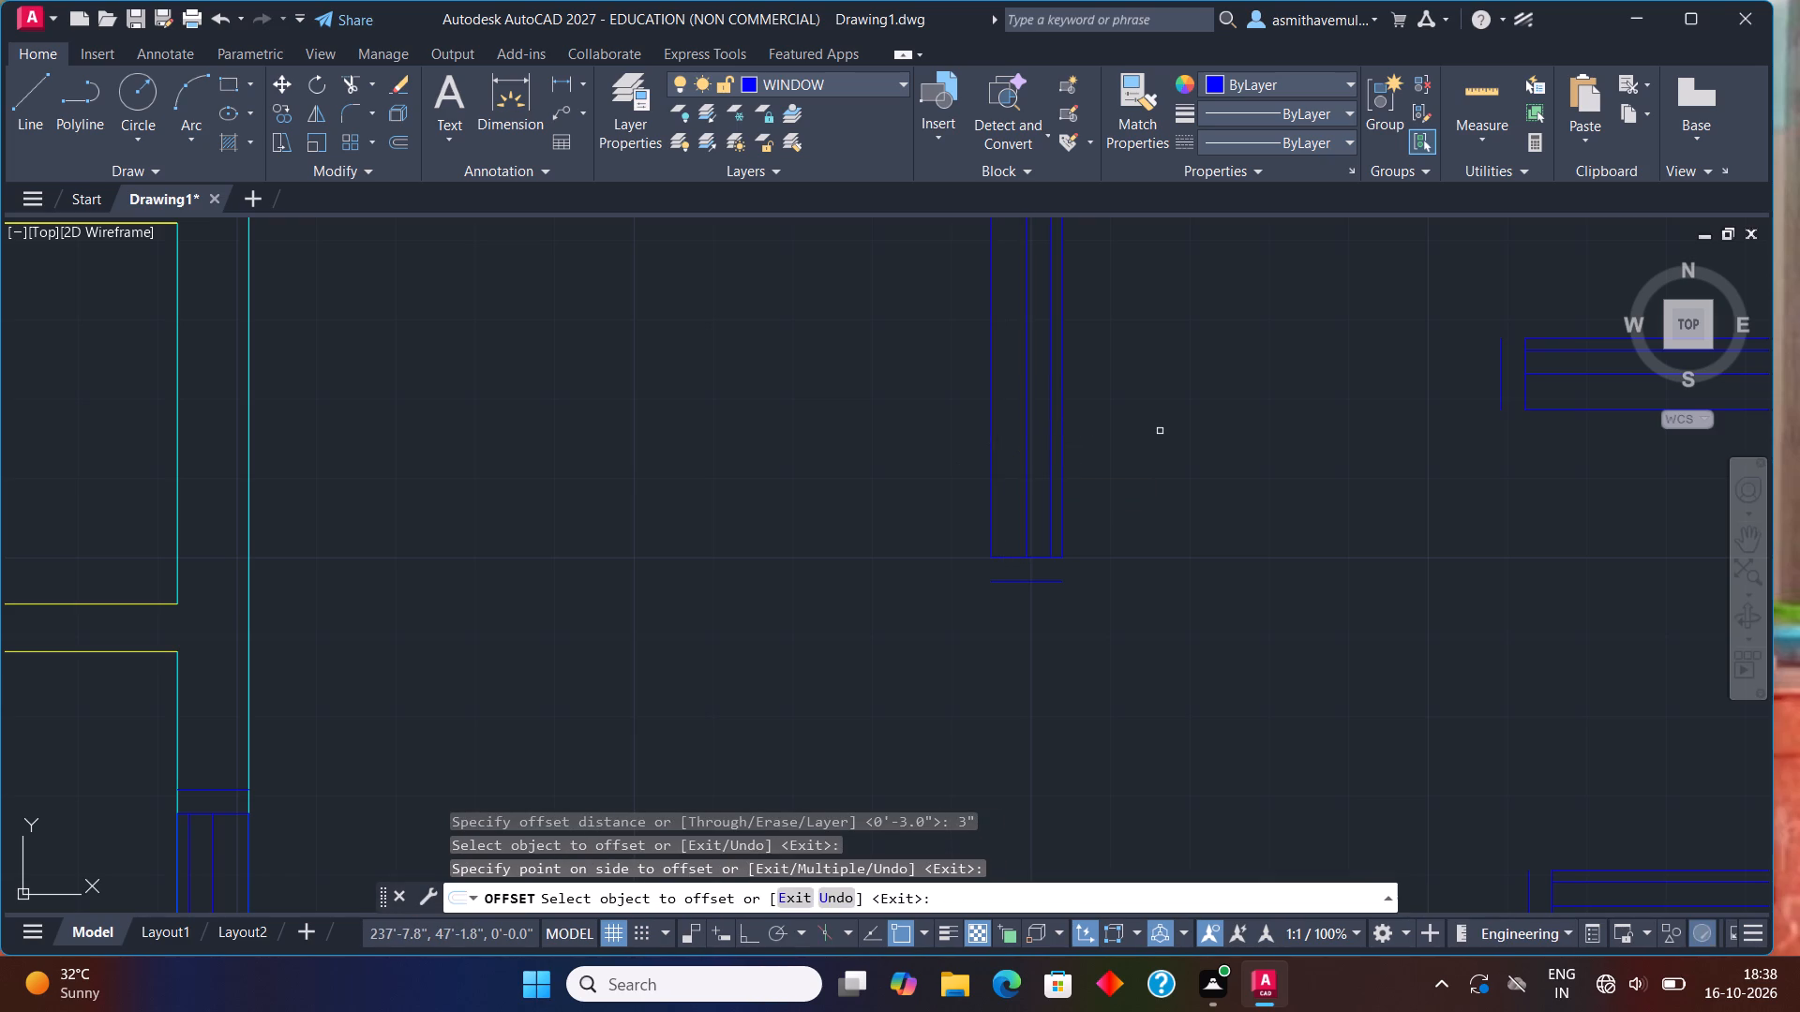
key("Escape")
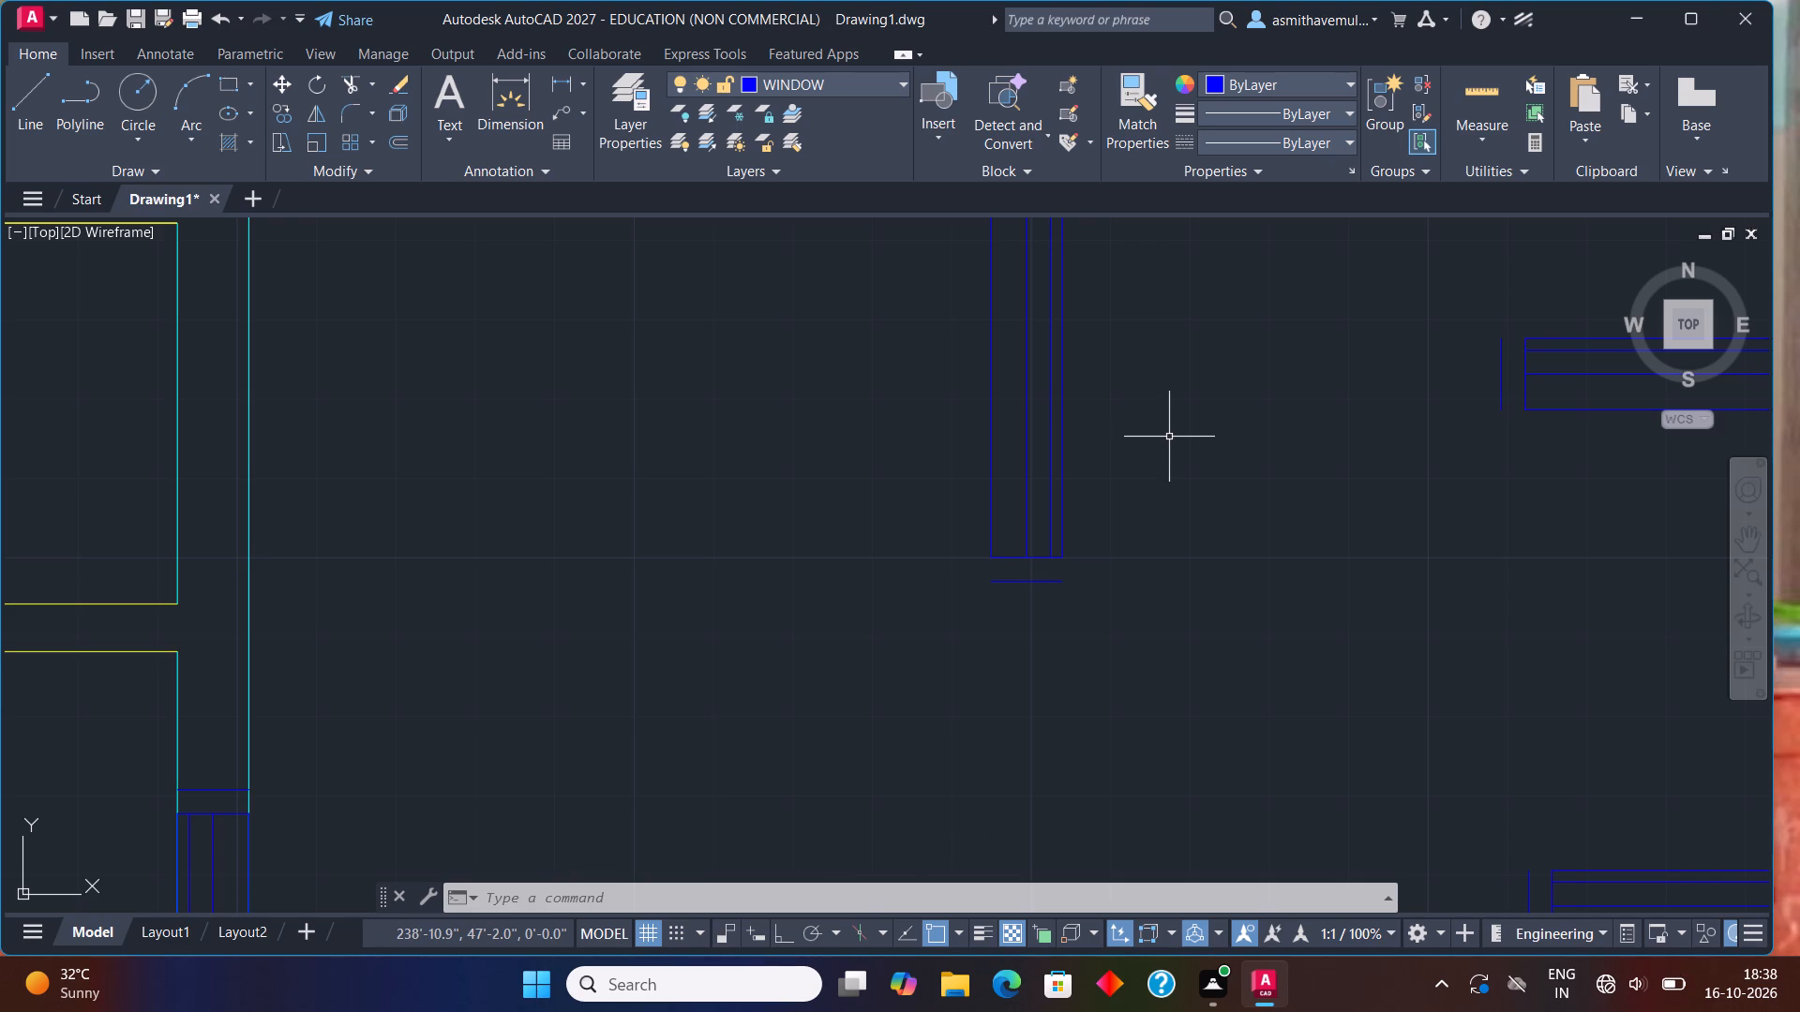
Copy the spare vertical window from the right end of its topmost line onto the left wall's inner line in the upper-left room.
scroll(1131, 492, "down", 2)
middle_click_drag(1109, 427, 1109, 459)
left_click_drag(1112, 306, 1121, 588)
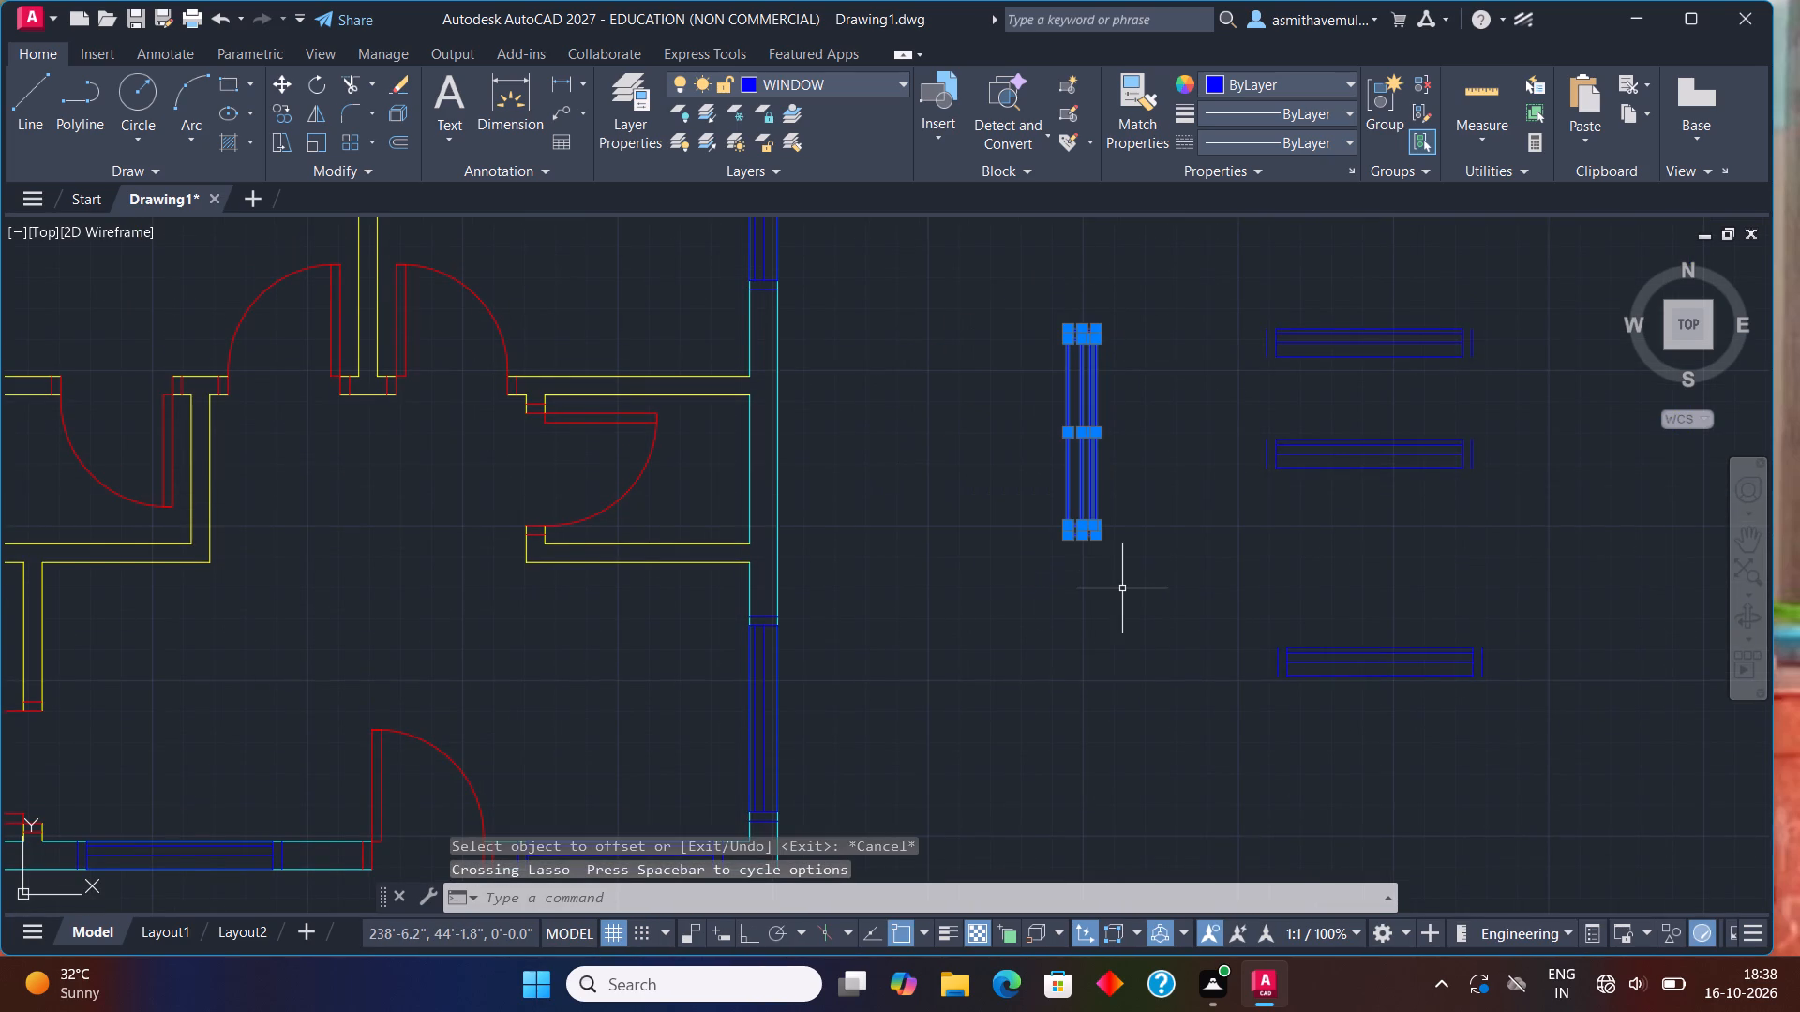
type("COPY")
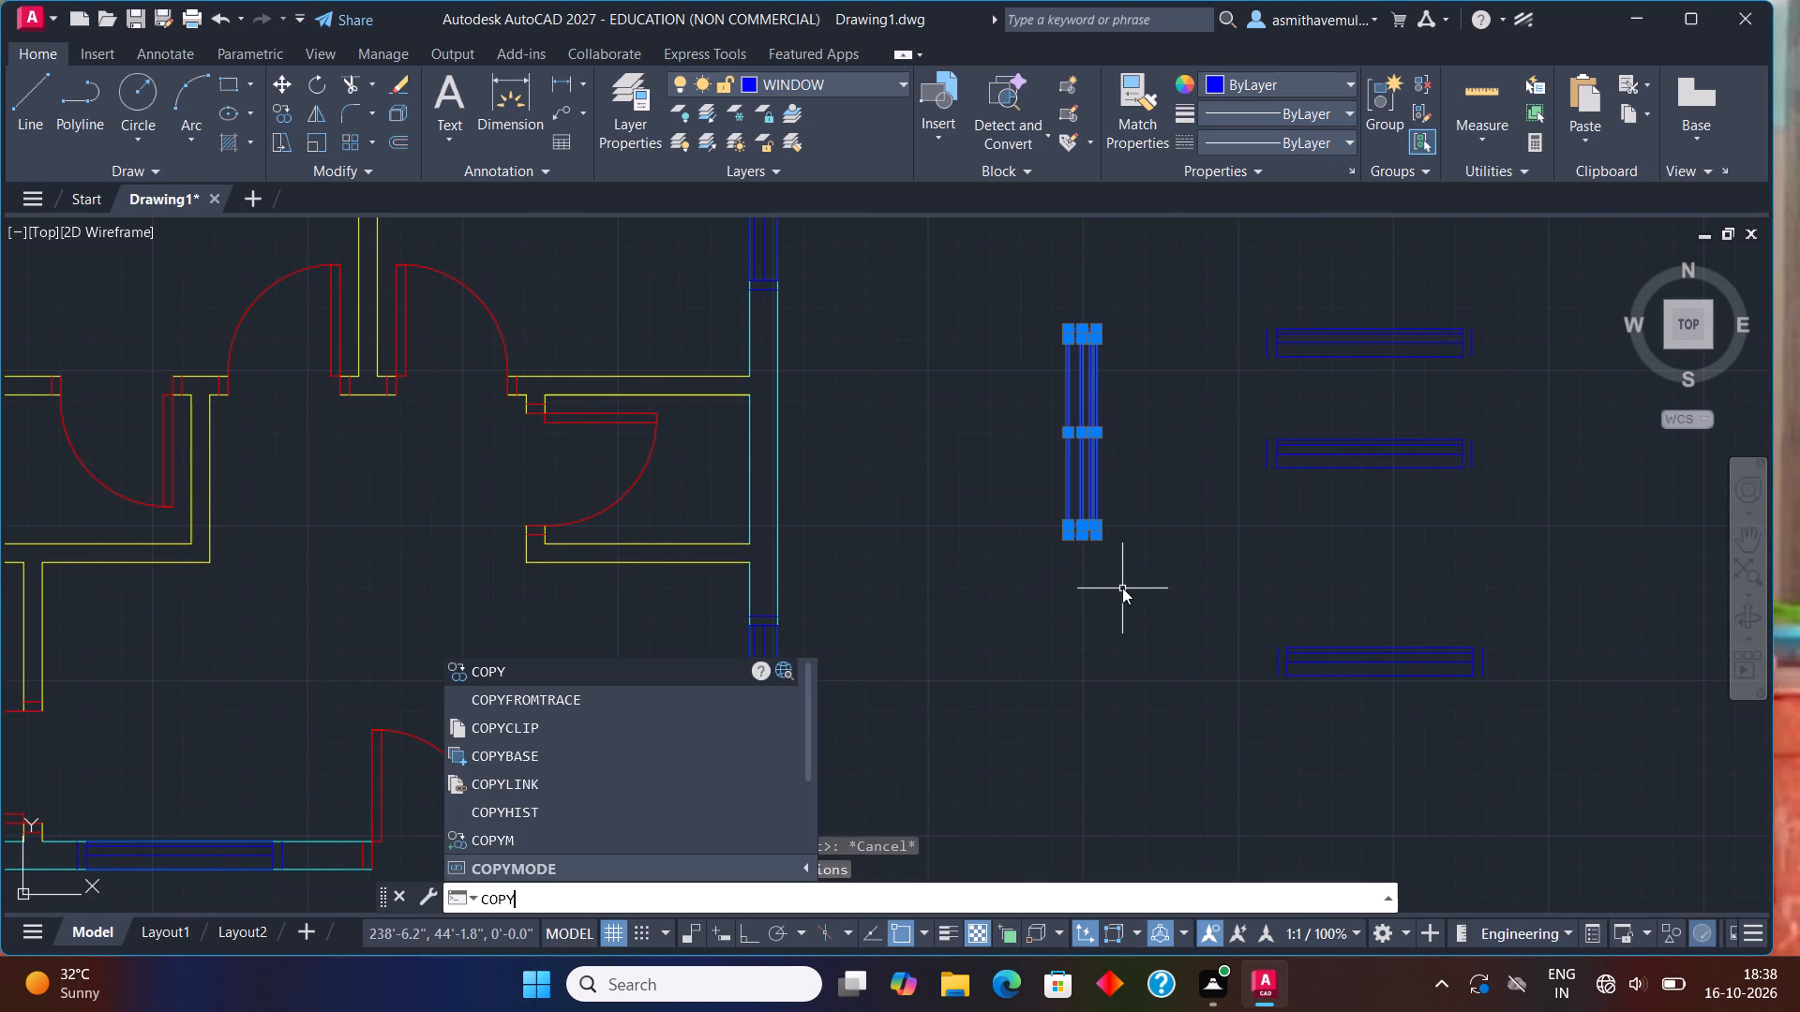
key("Return")
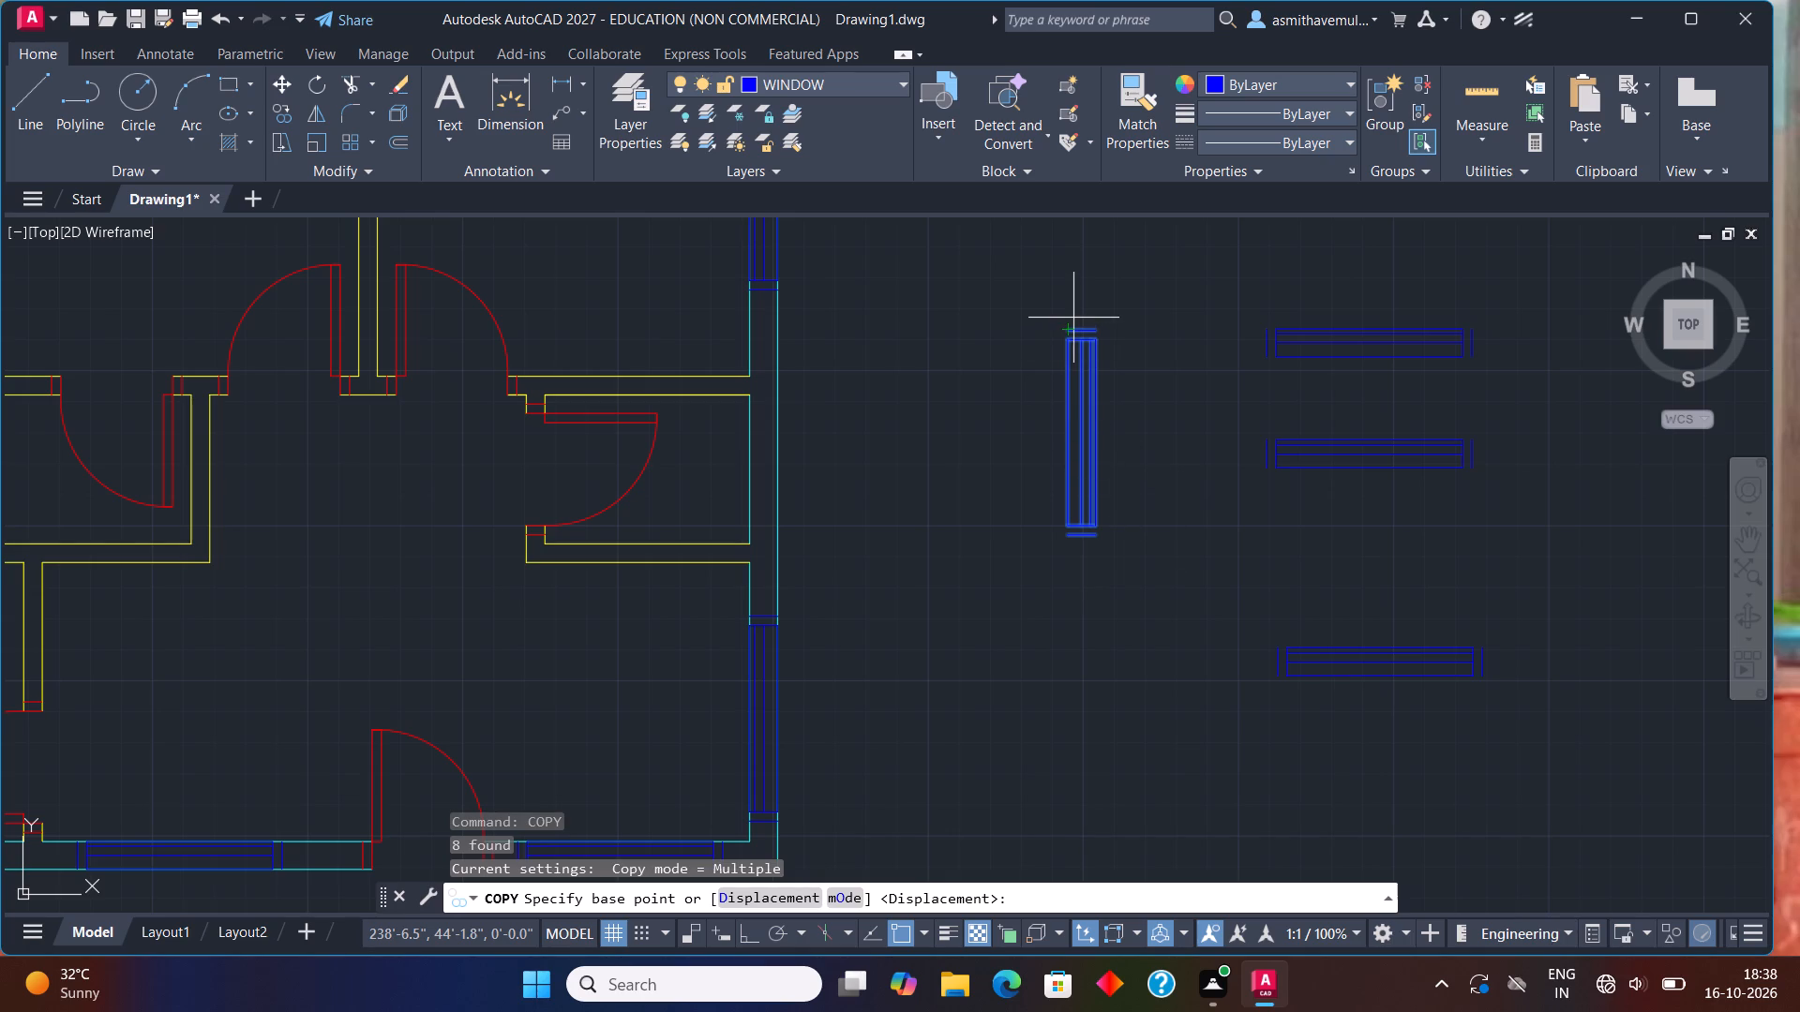
left_click(1095, 329)
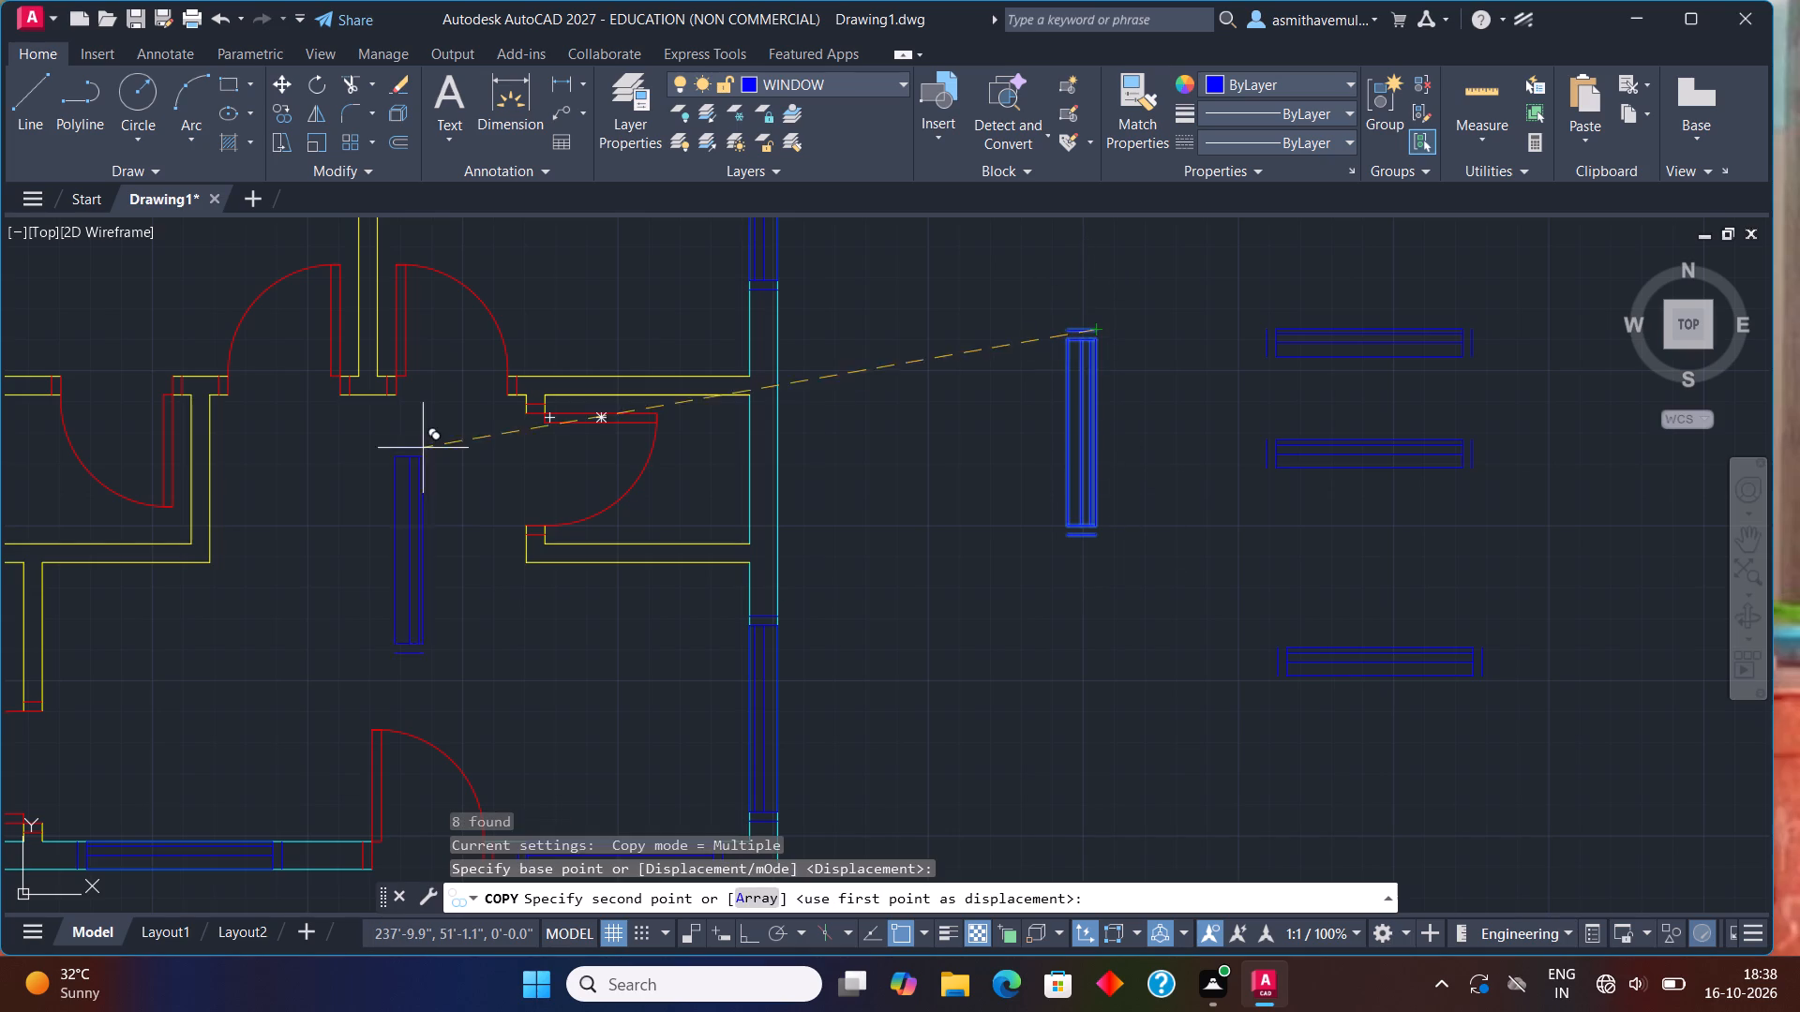
scroll(404, 448, "down", 2)
middle_click_drag(387, 450, 966, 634)
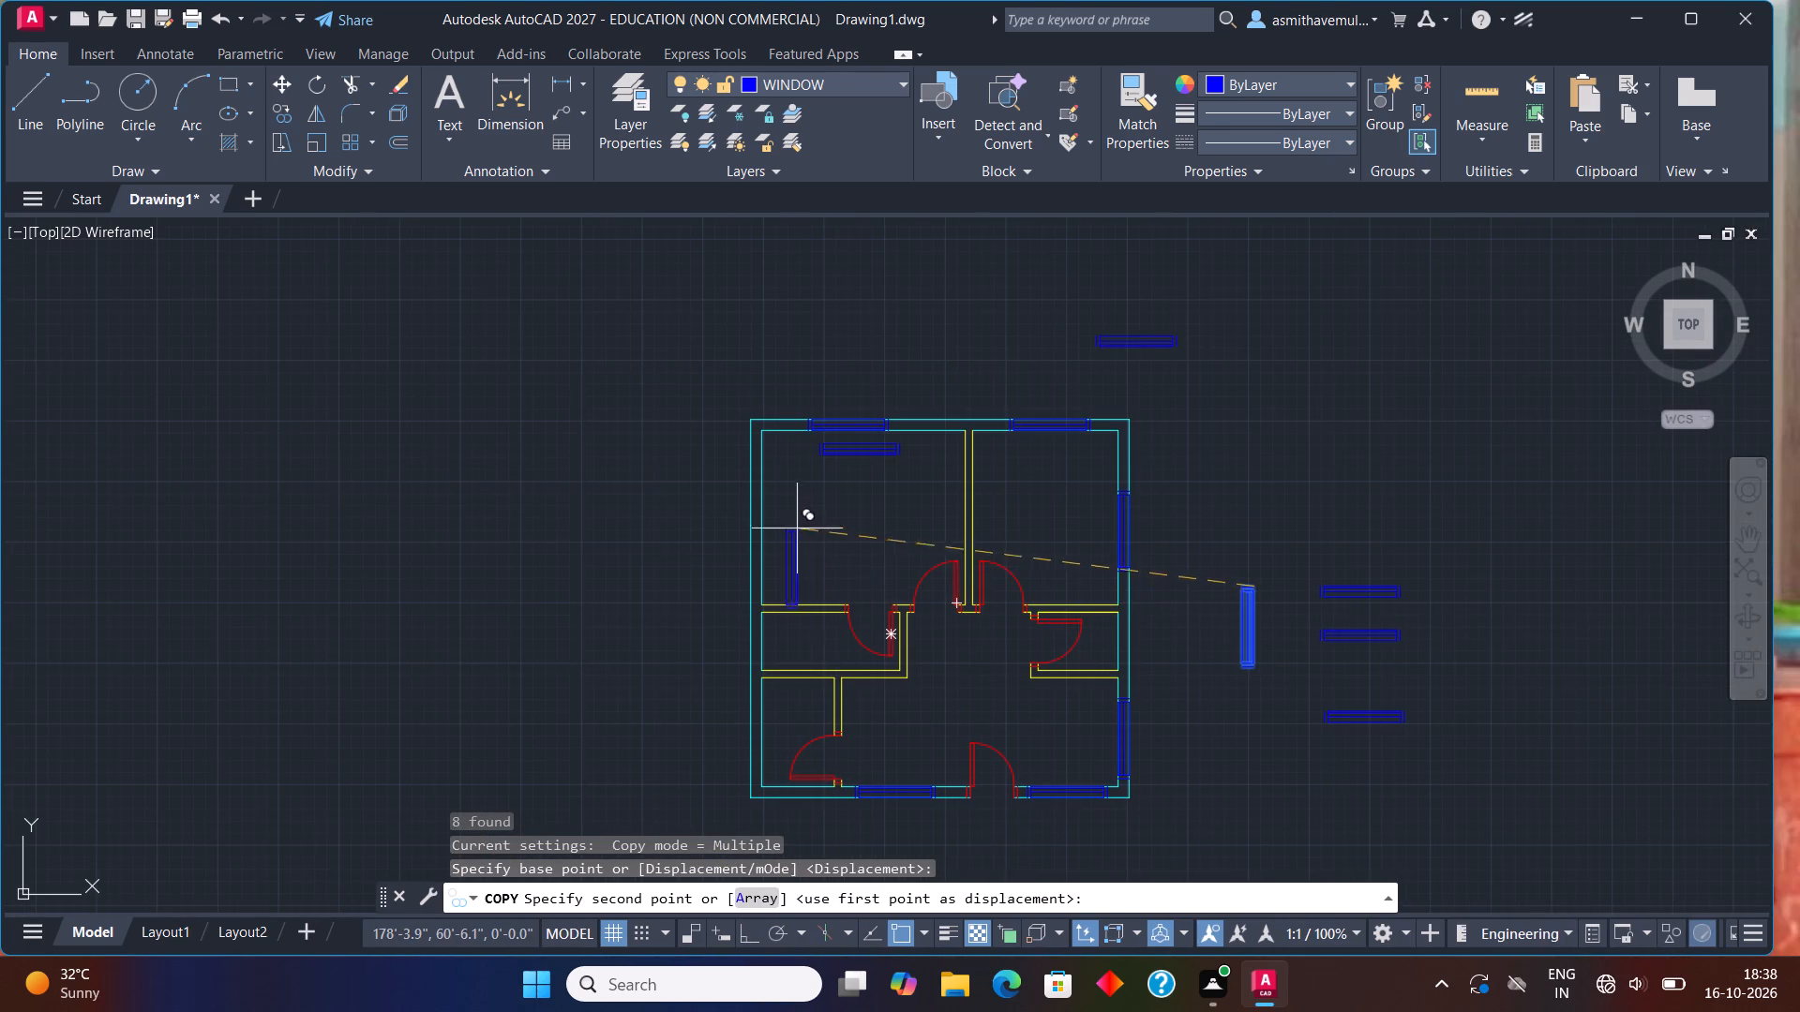
scroll(775, 515, "up", 4)
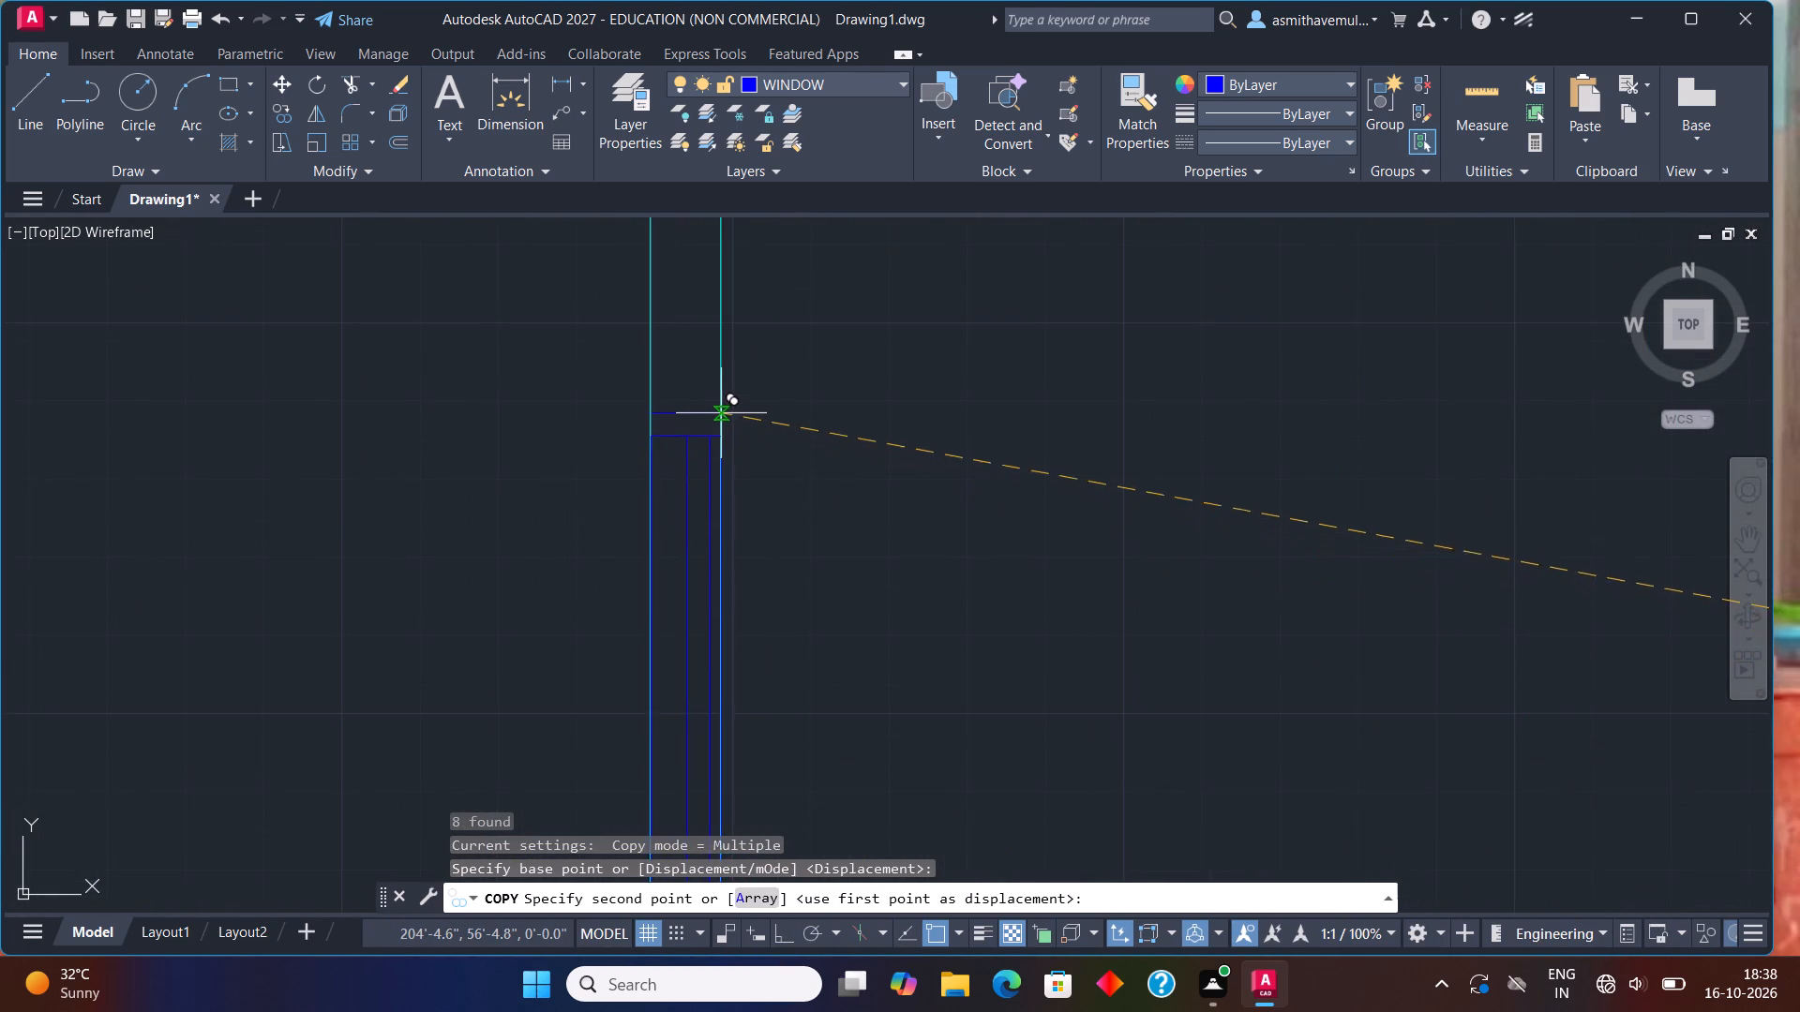
left_click(722, 411)
Place another copy on the left wall's inner line in the lower-left room, and end the copying.
scroll(745, 409, "down", 3)
middle_click_drag(897, 589, 904, 583)
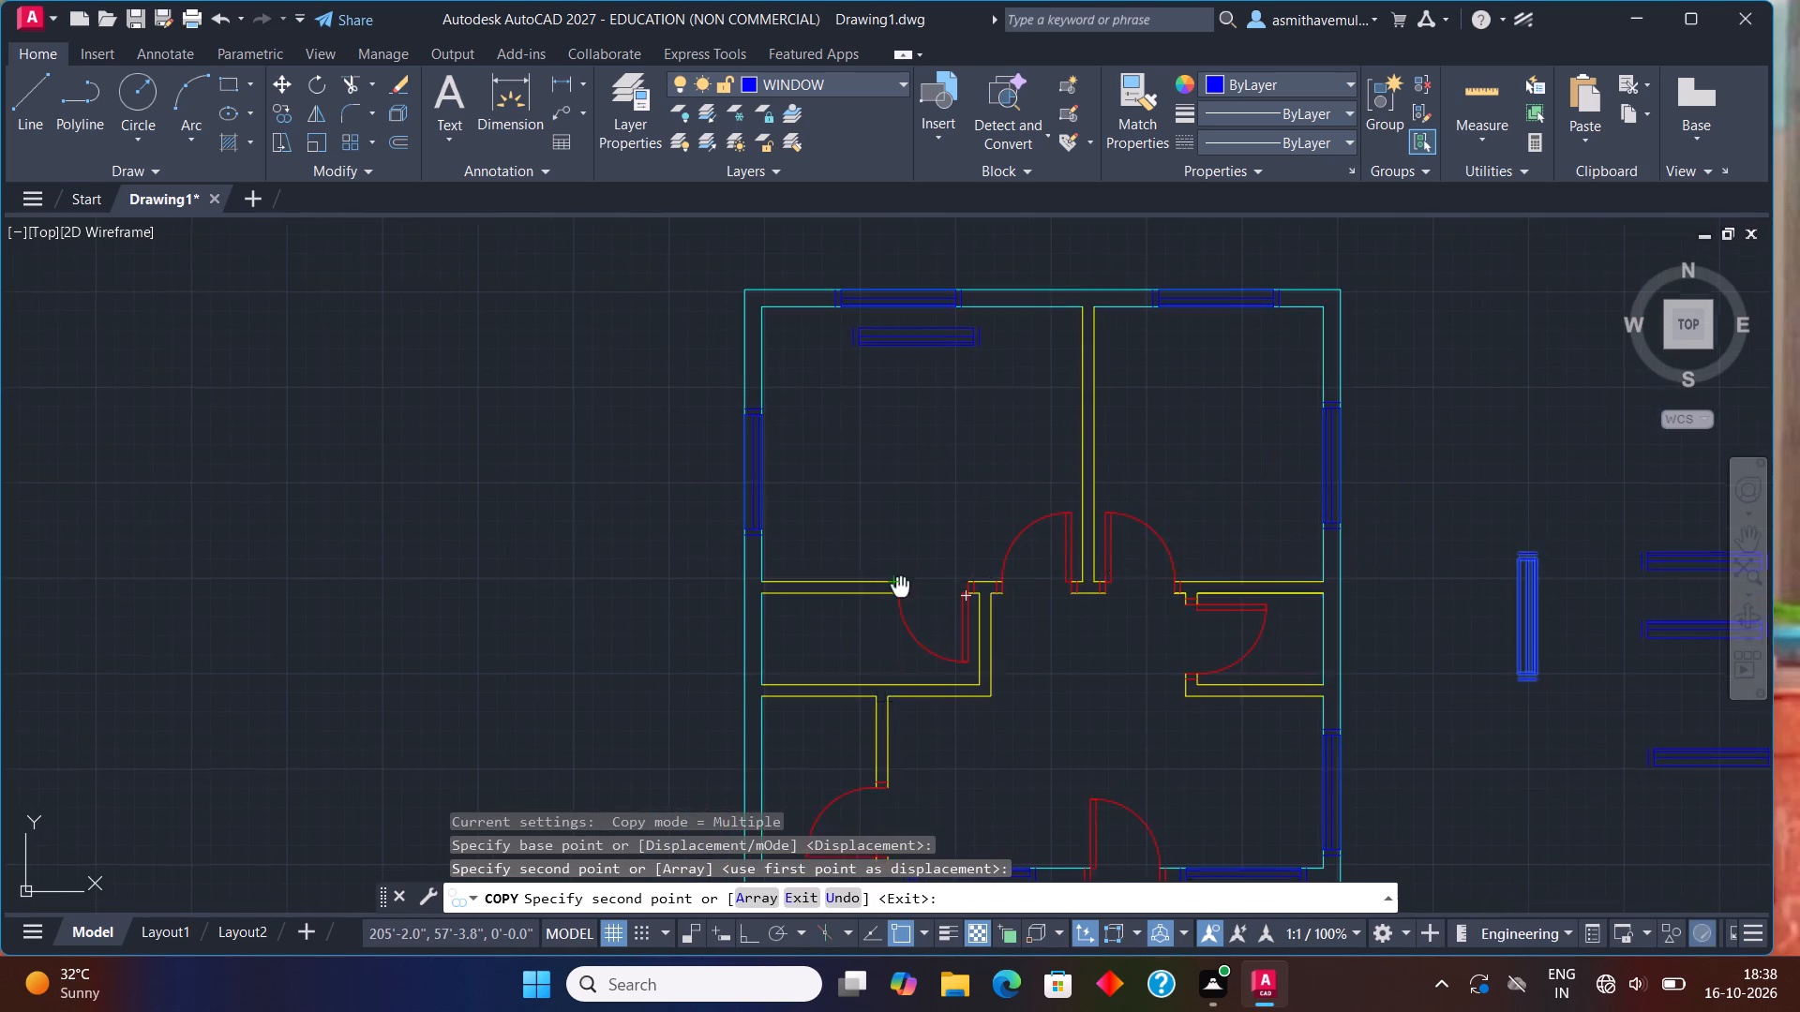
middle_click_drag(904, 583, 1034, 320)
scroll(932, 475, "up", 2)
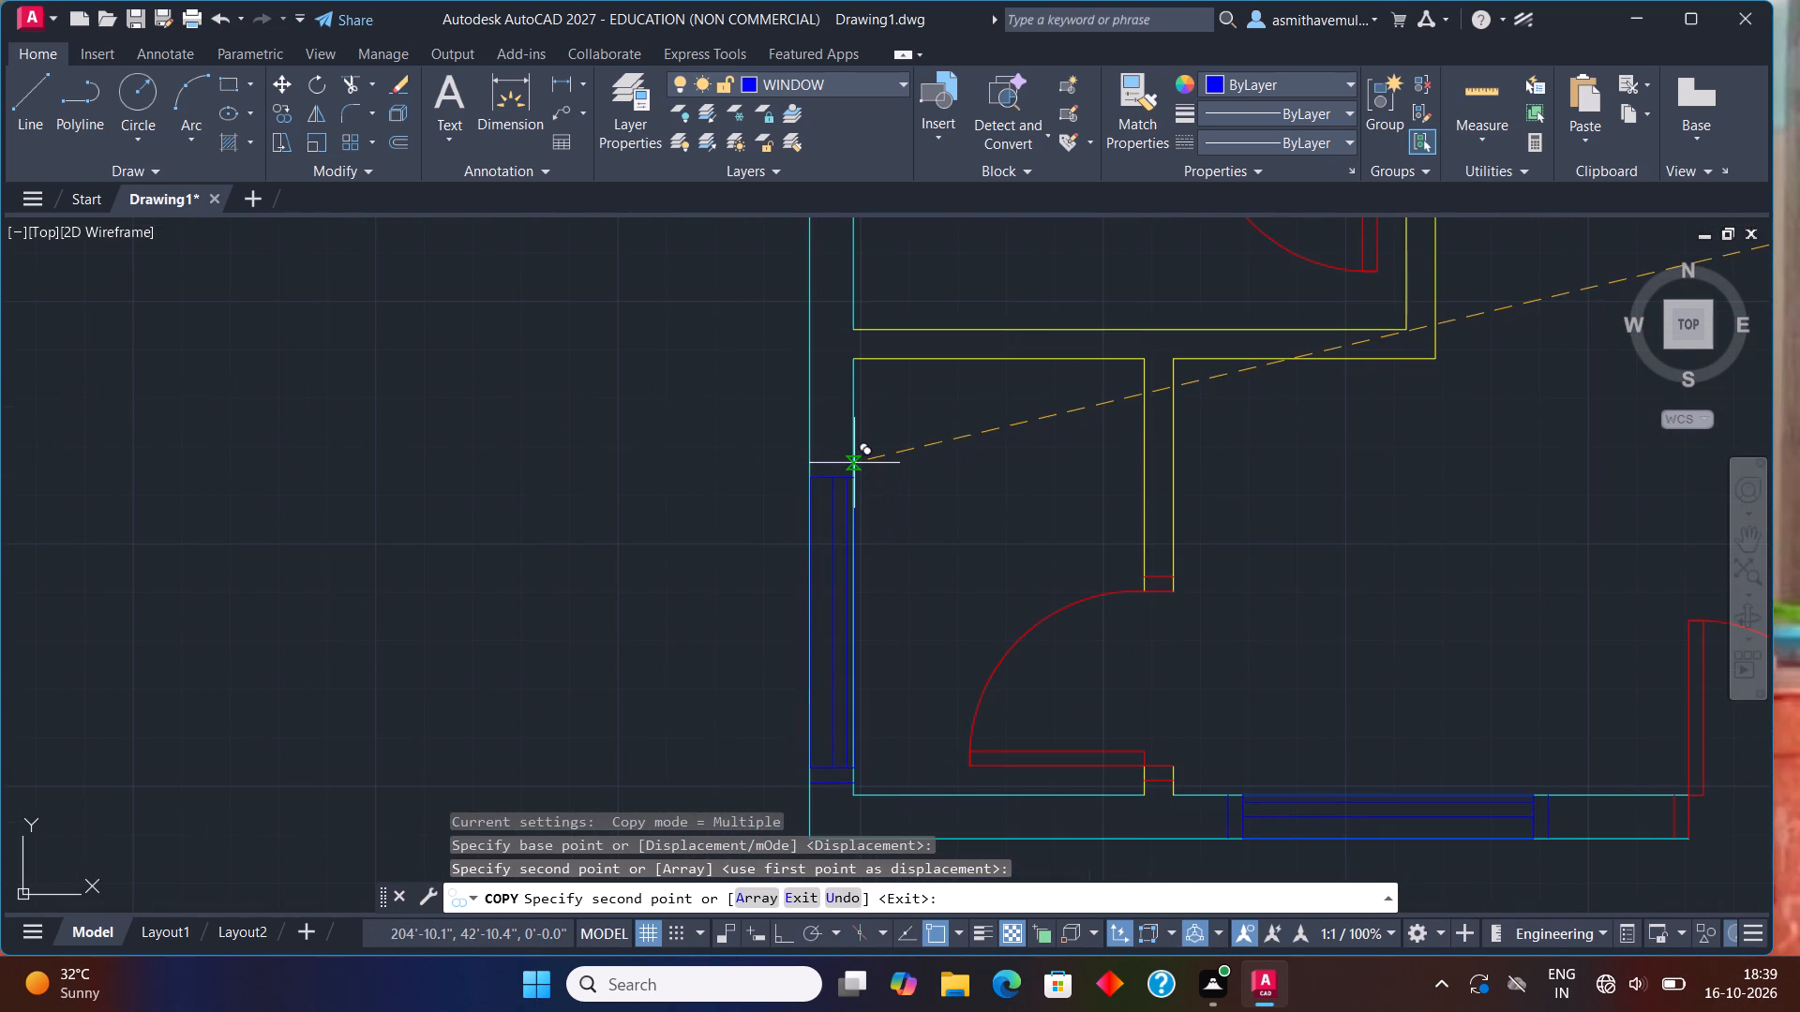
left_click(851, 454)
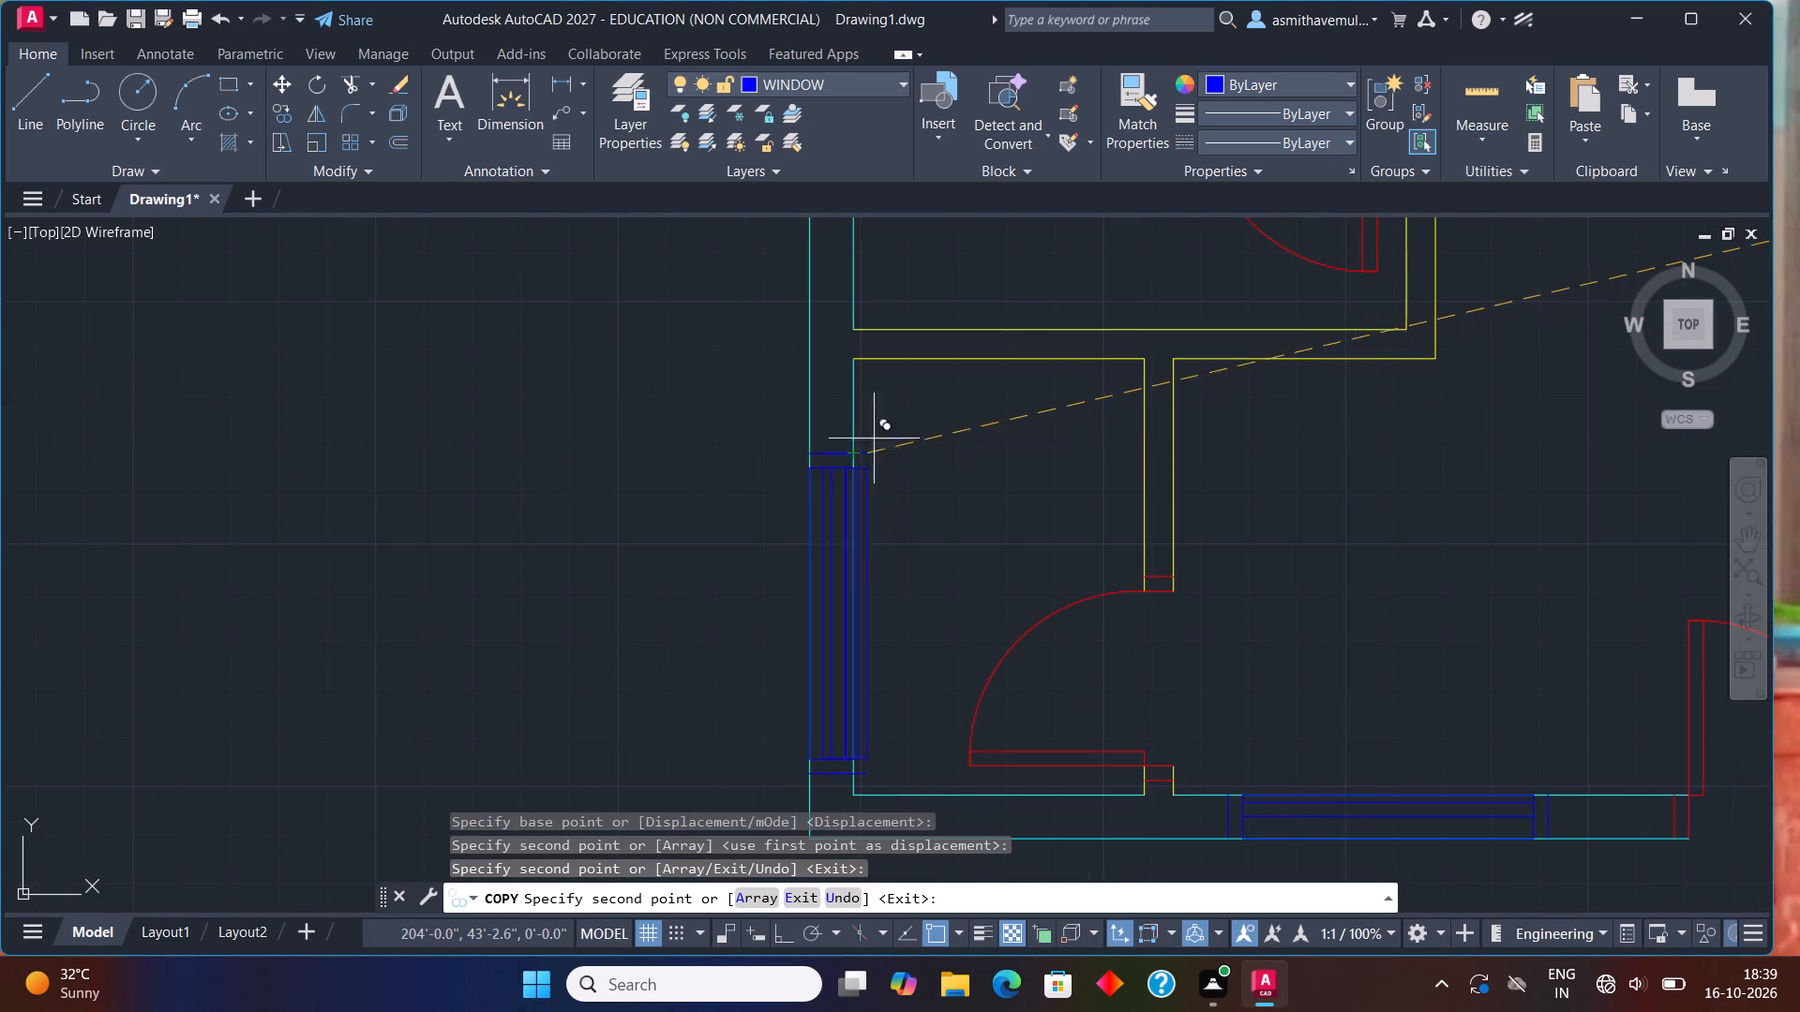
scroll(967, 422, "down", 2)
middle_click_drag(1214, 444, 722, 540)
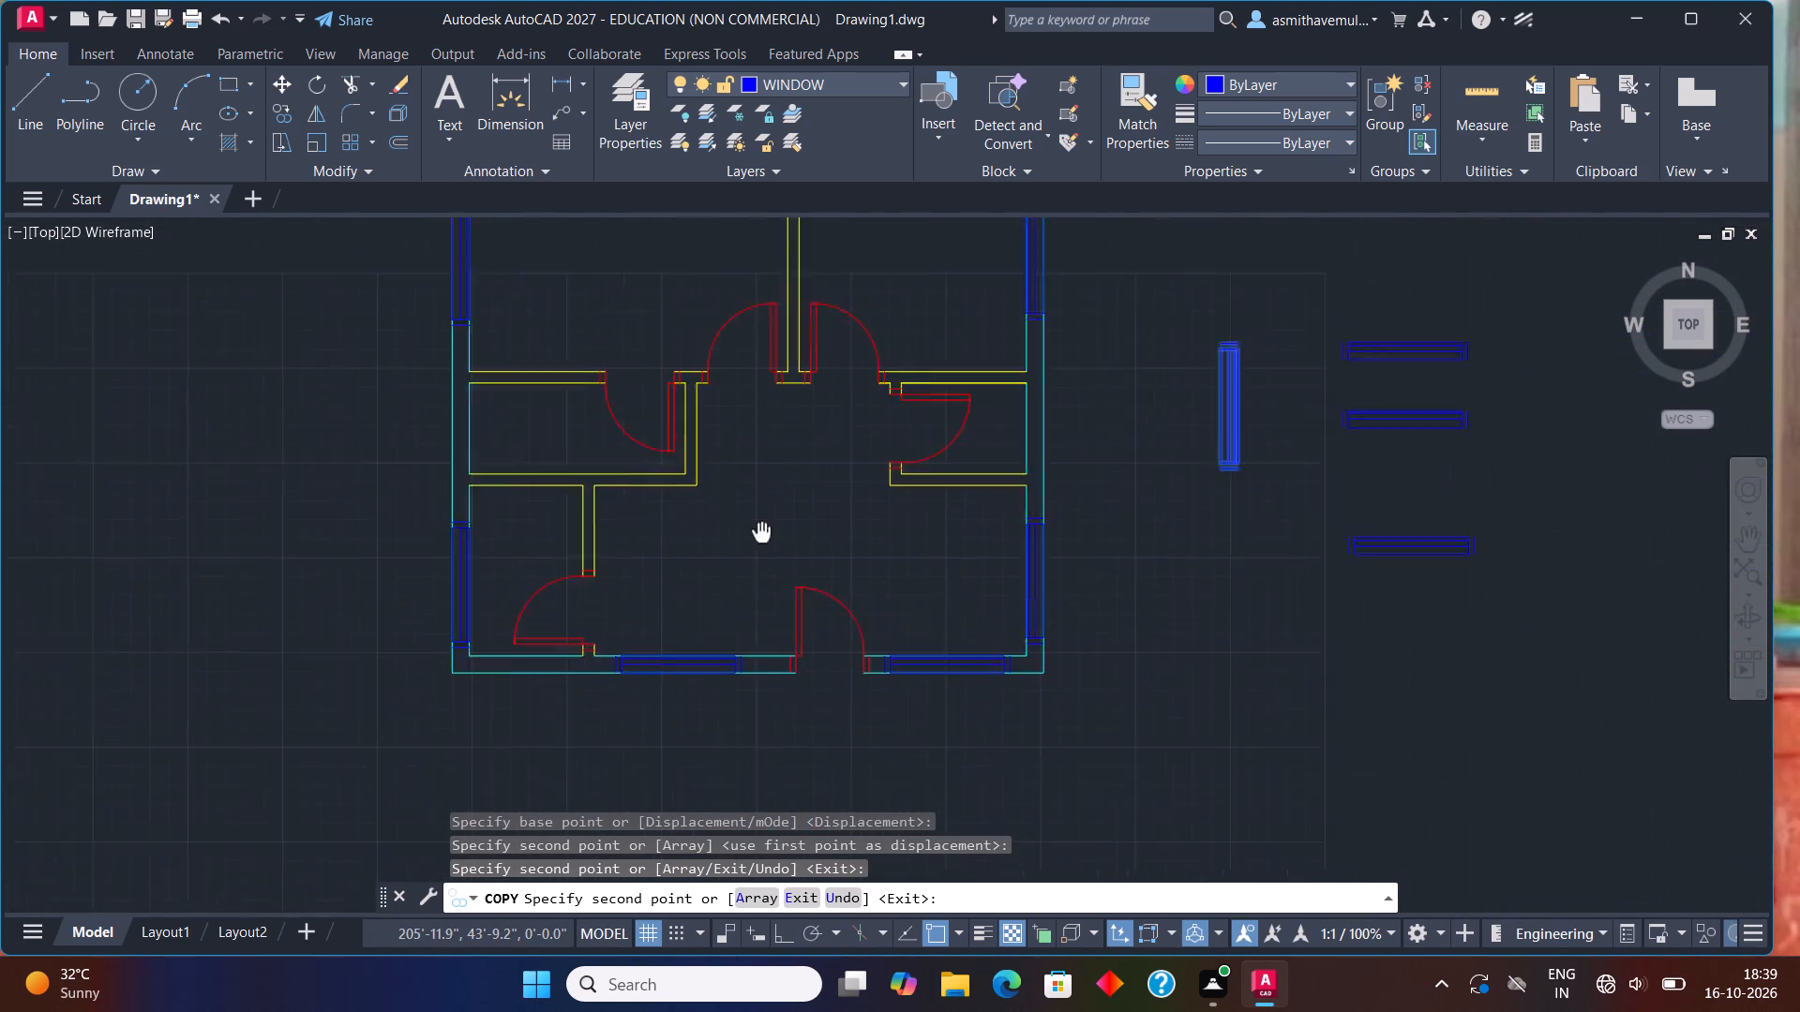
middle_click_drag(722, 540, 626, 561)
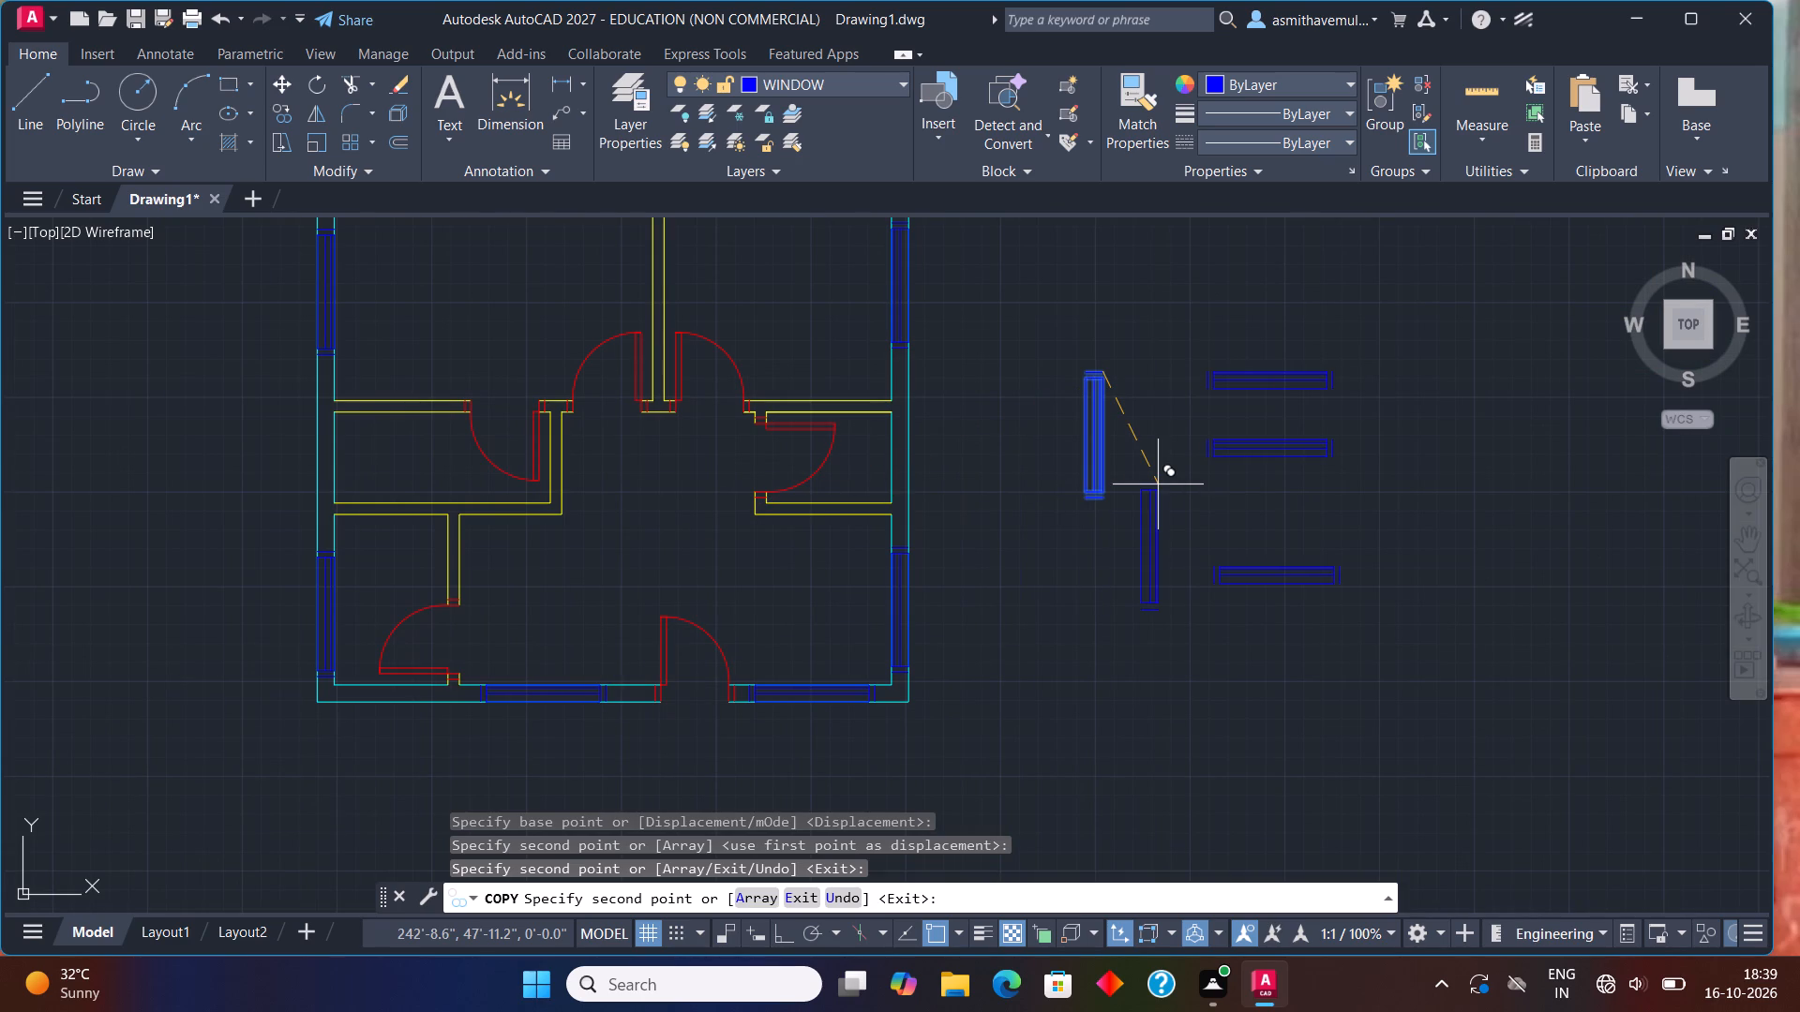
key("Escape")
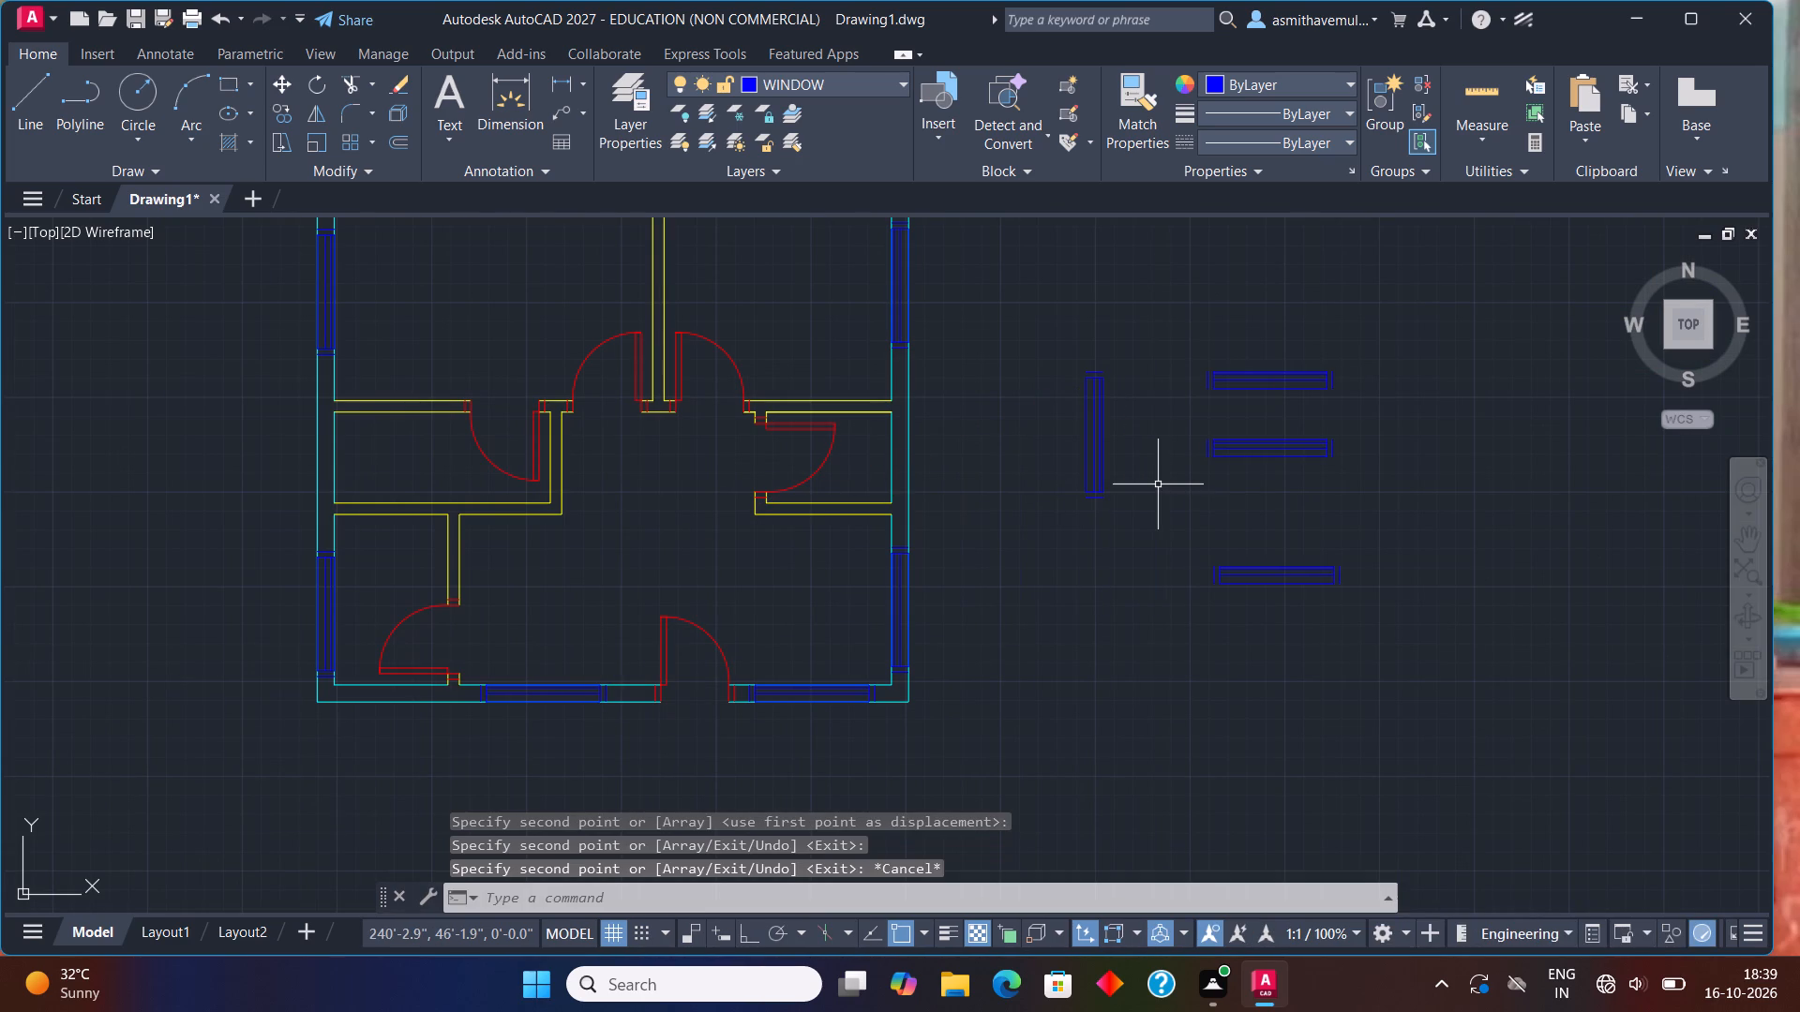
Delete the spare vertical window and the three spare horizontal windows beside the plan.
left_click_drag(1373, 322, 1023, 618)
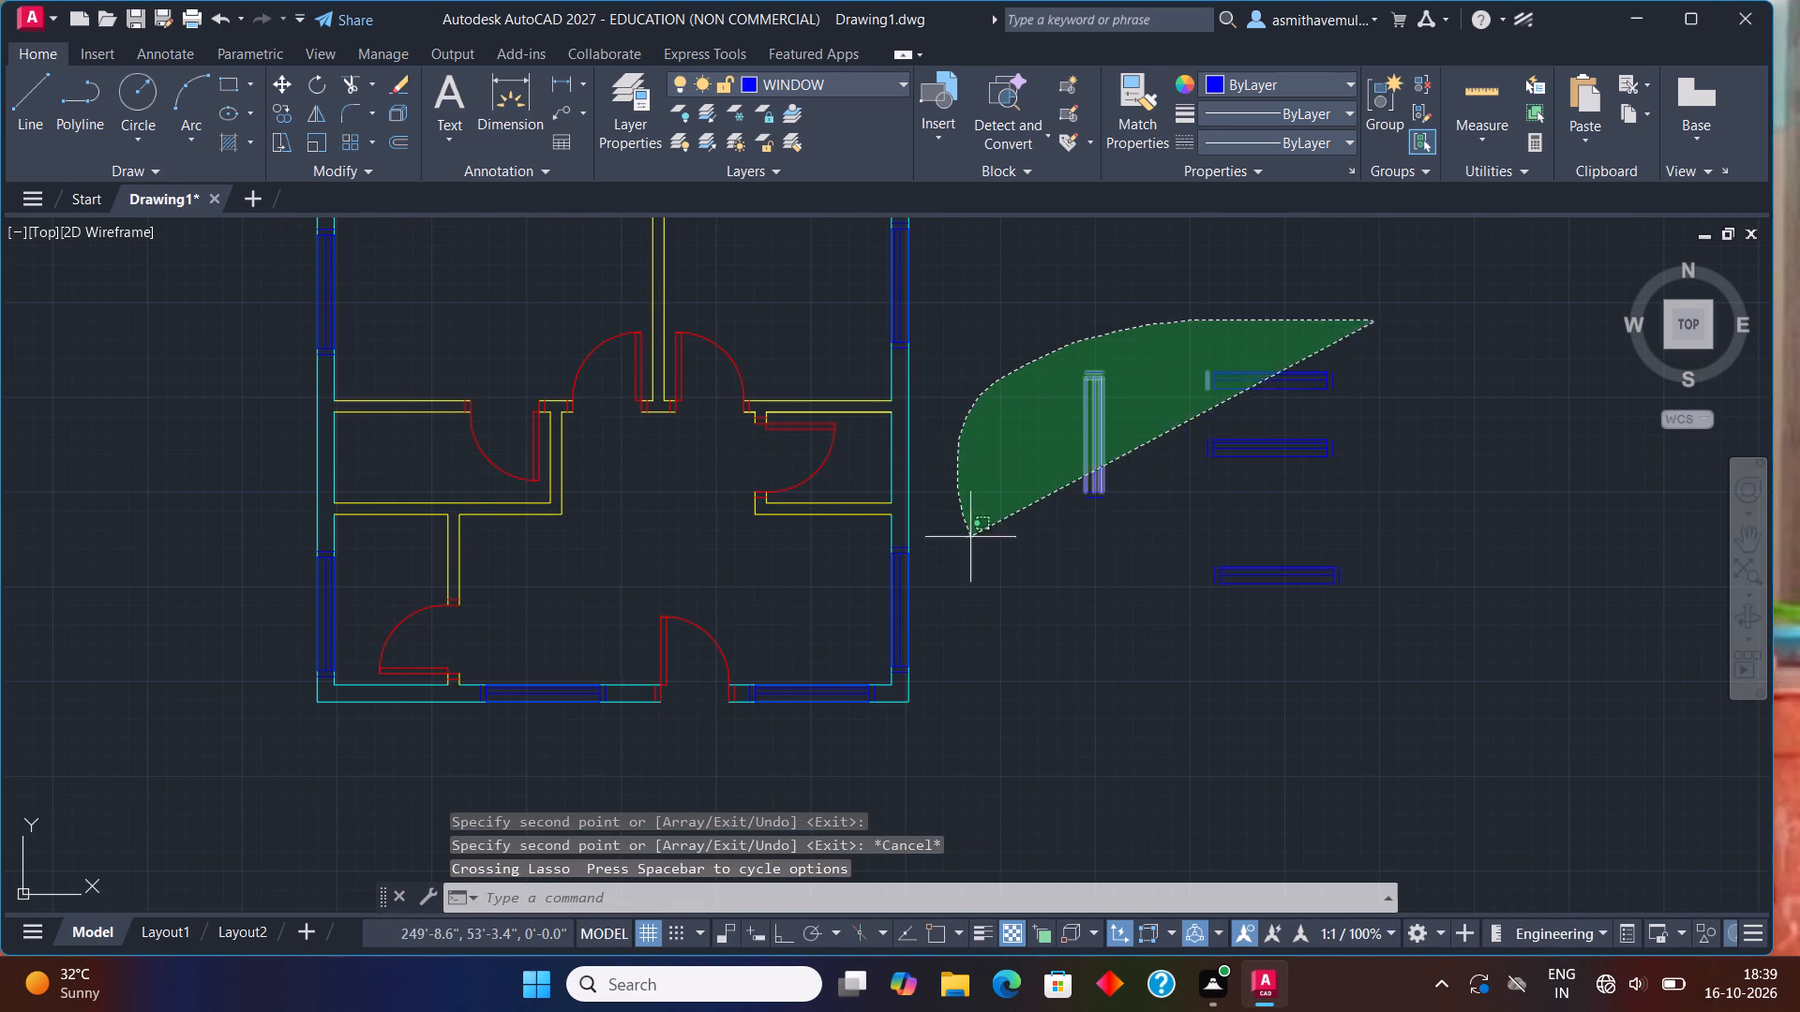
left_click_drag(1023, 618, 1386, 704)
key("Delete")
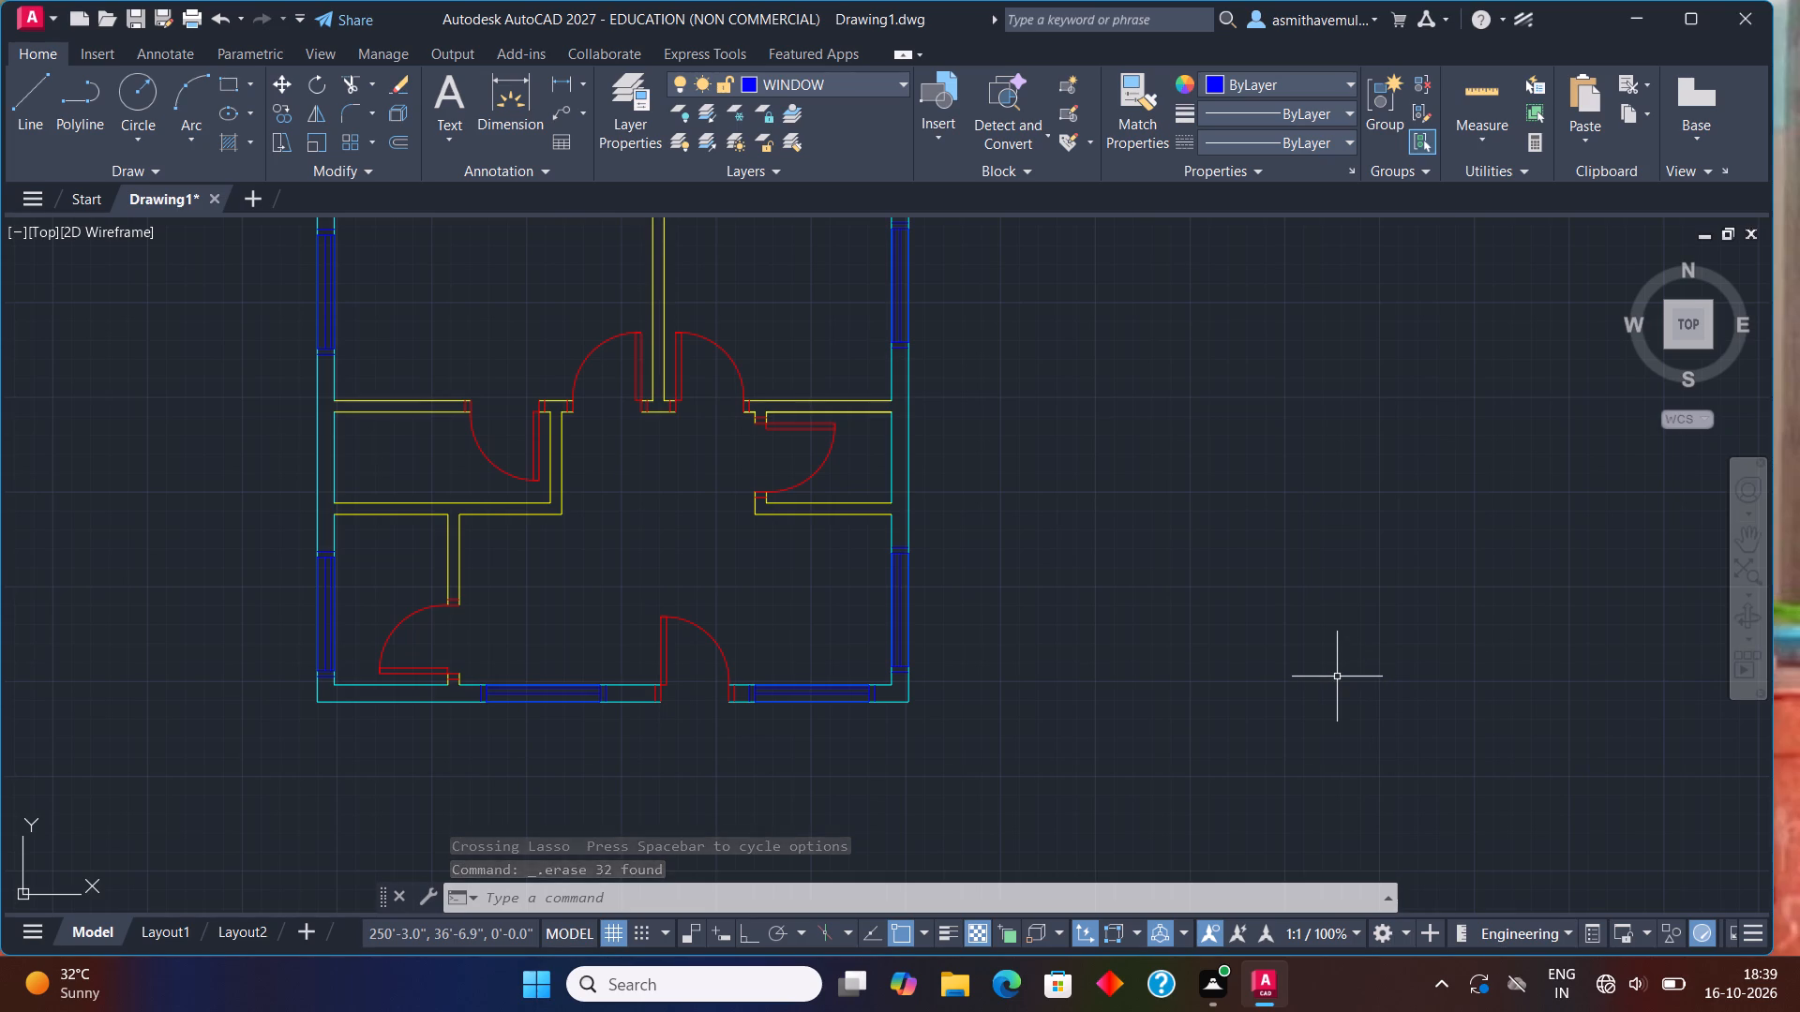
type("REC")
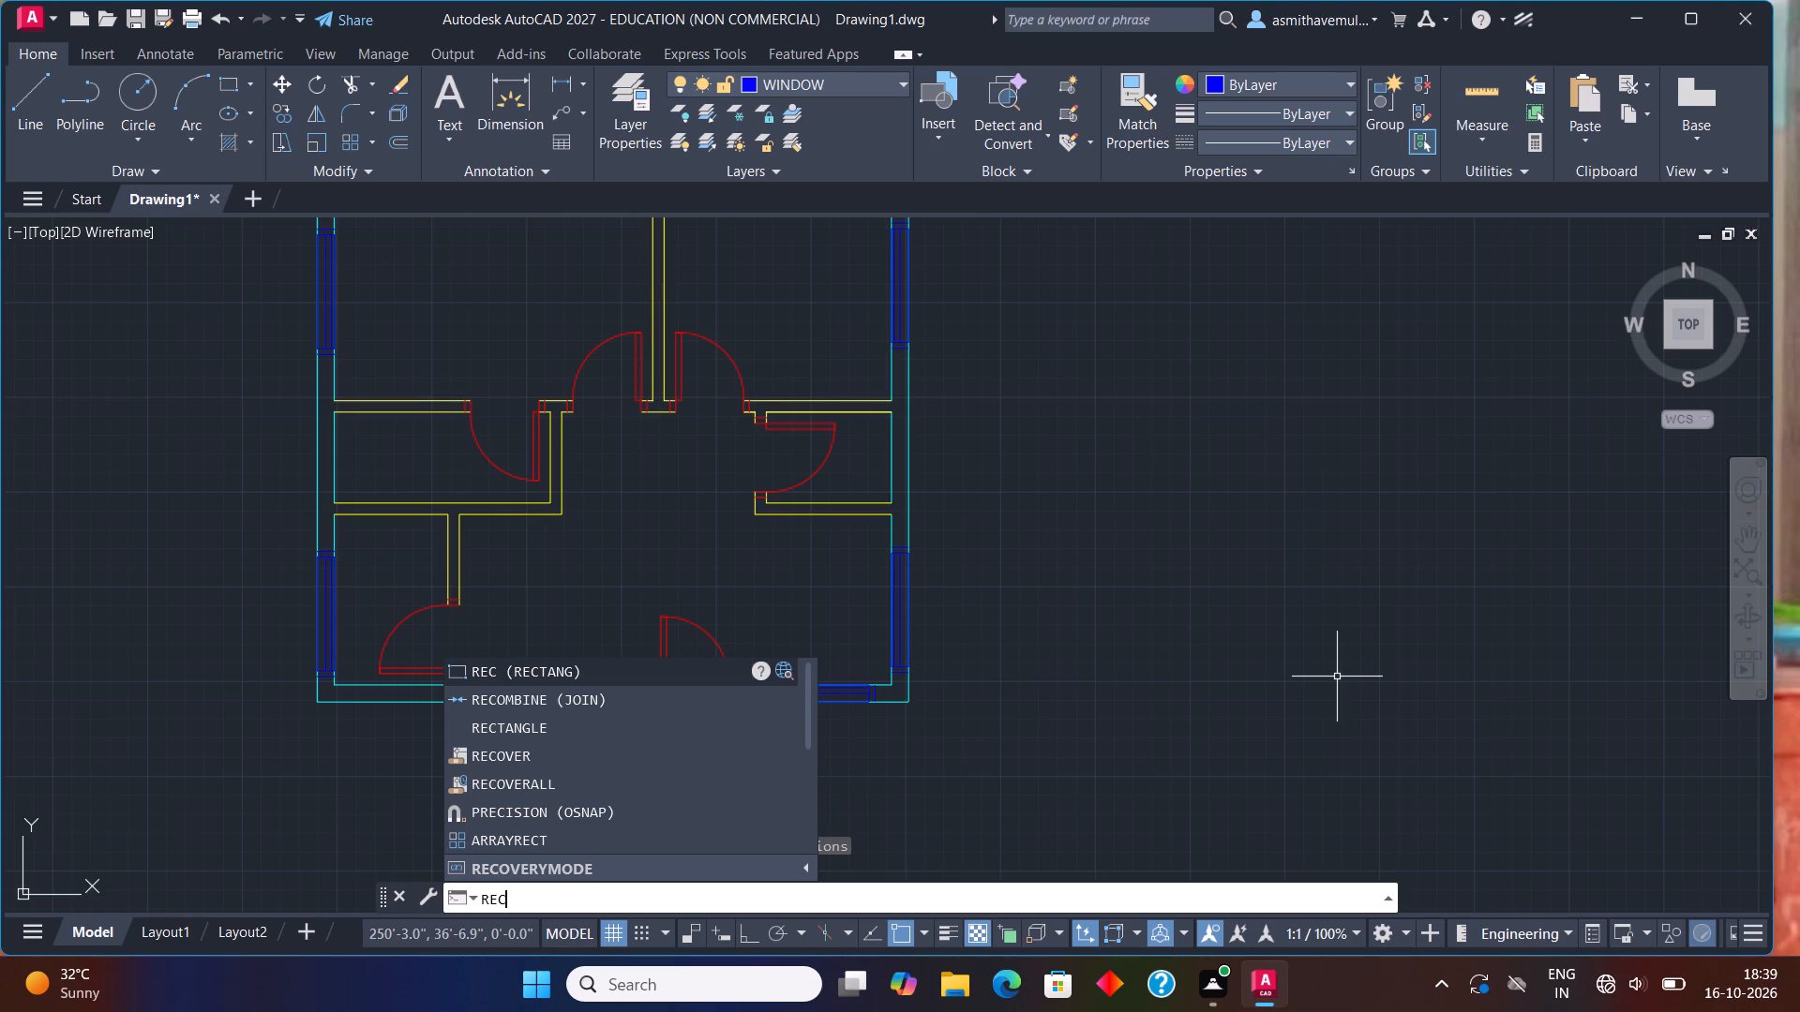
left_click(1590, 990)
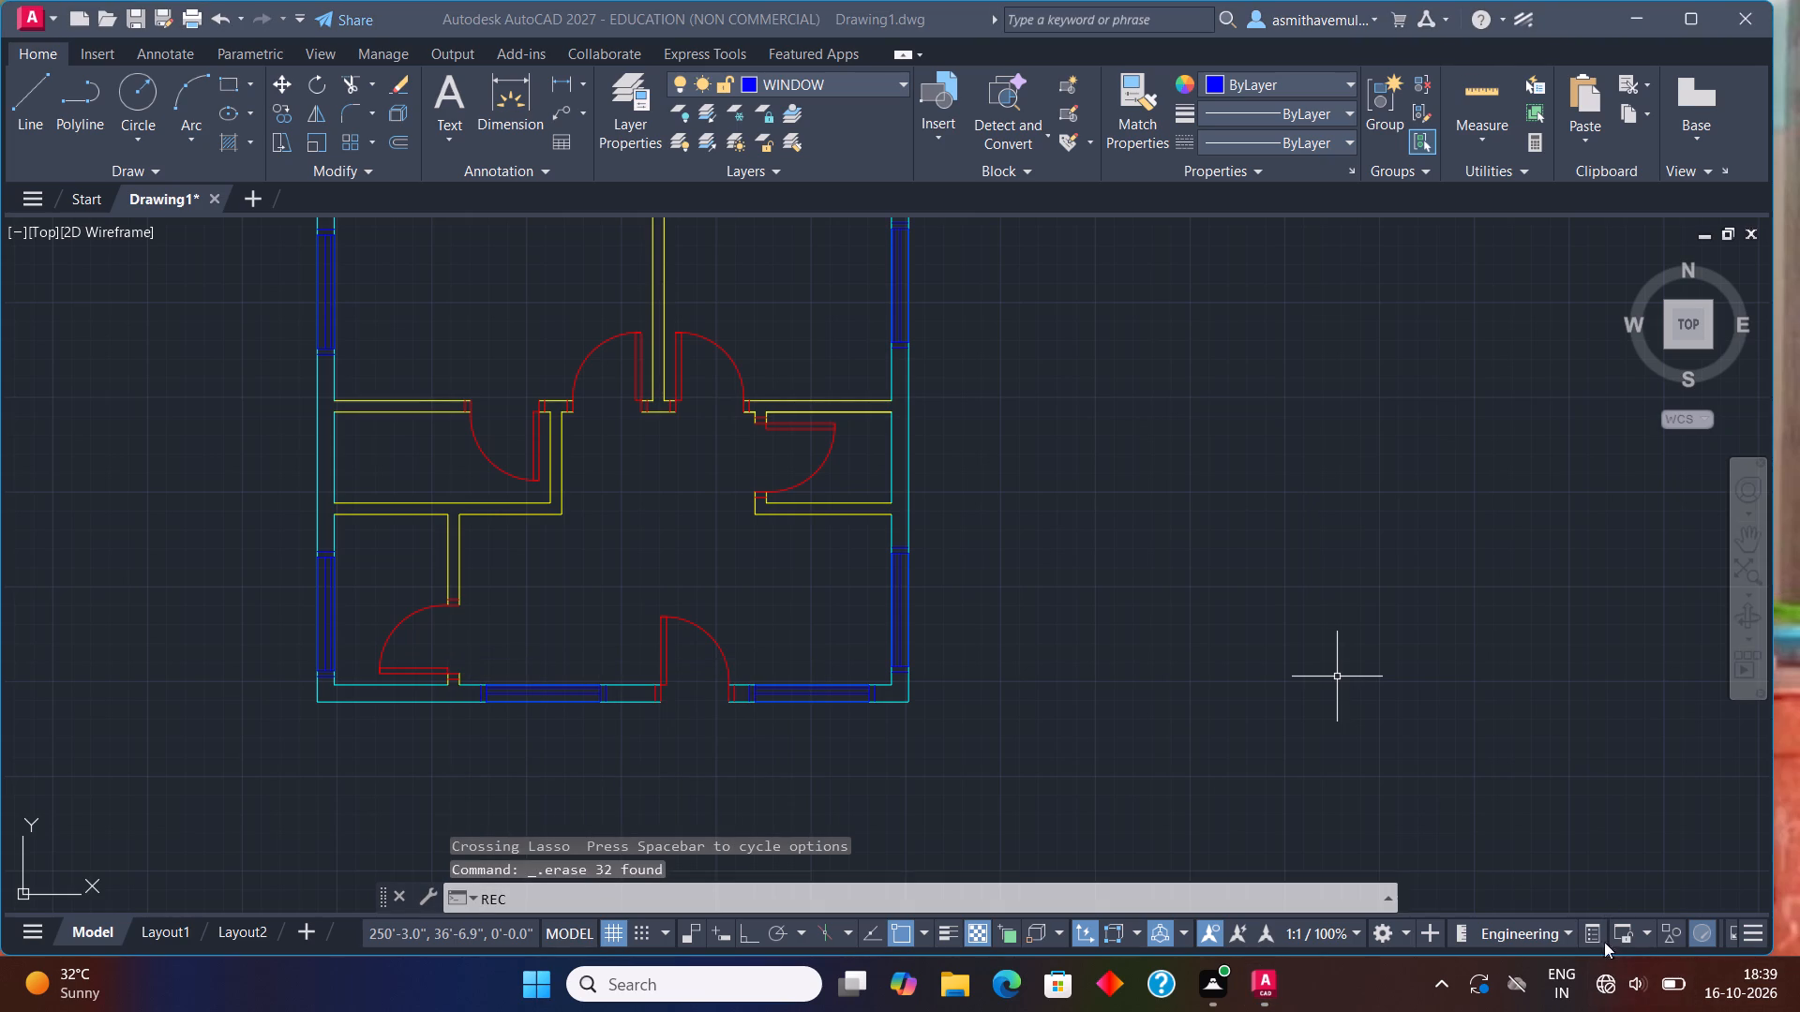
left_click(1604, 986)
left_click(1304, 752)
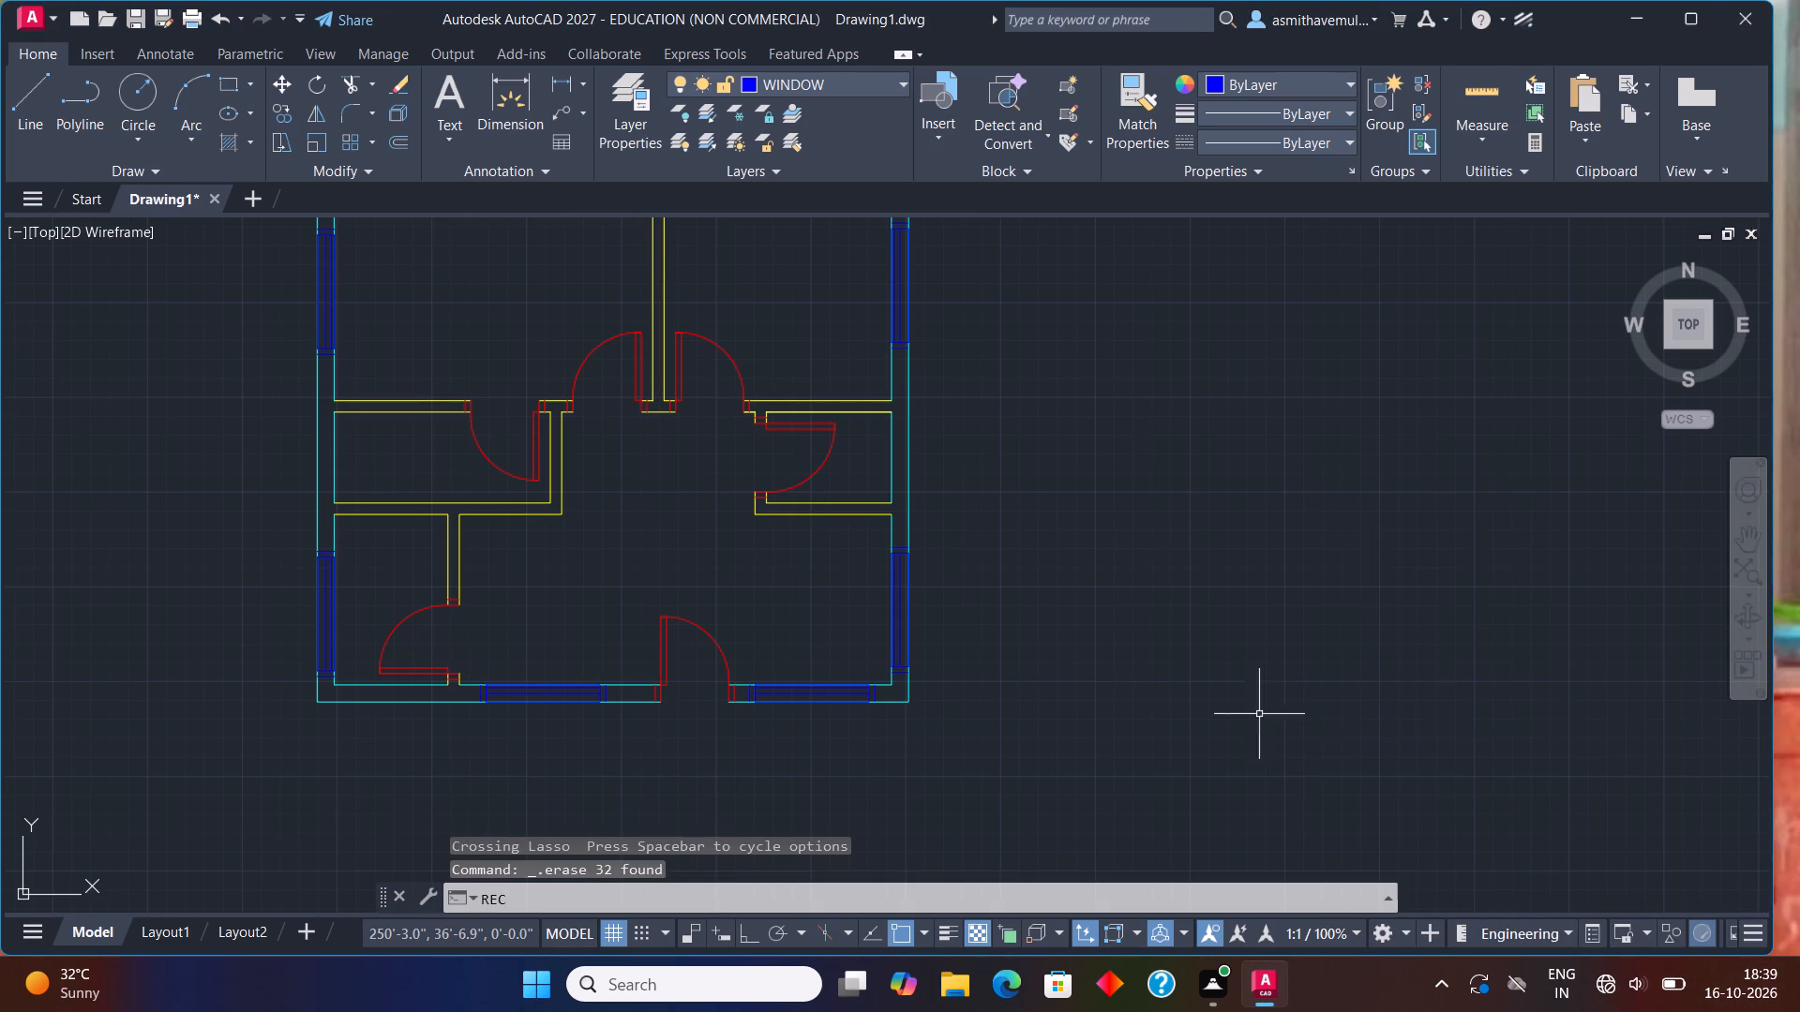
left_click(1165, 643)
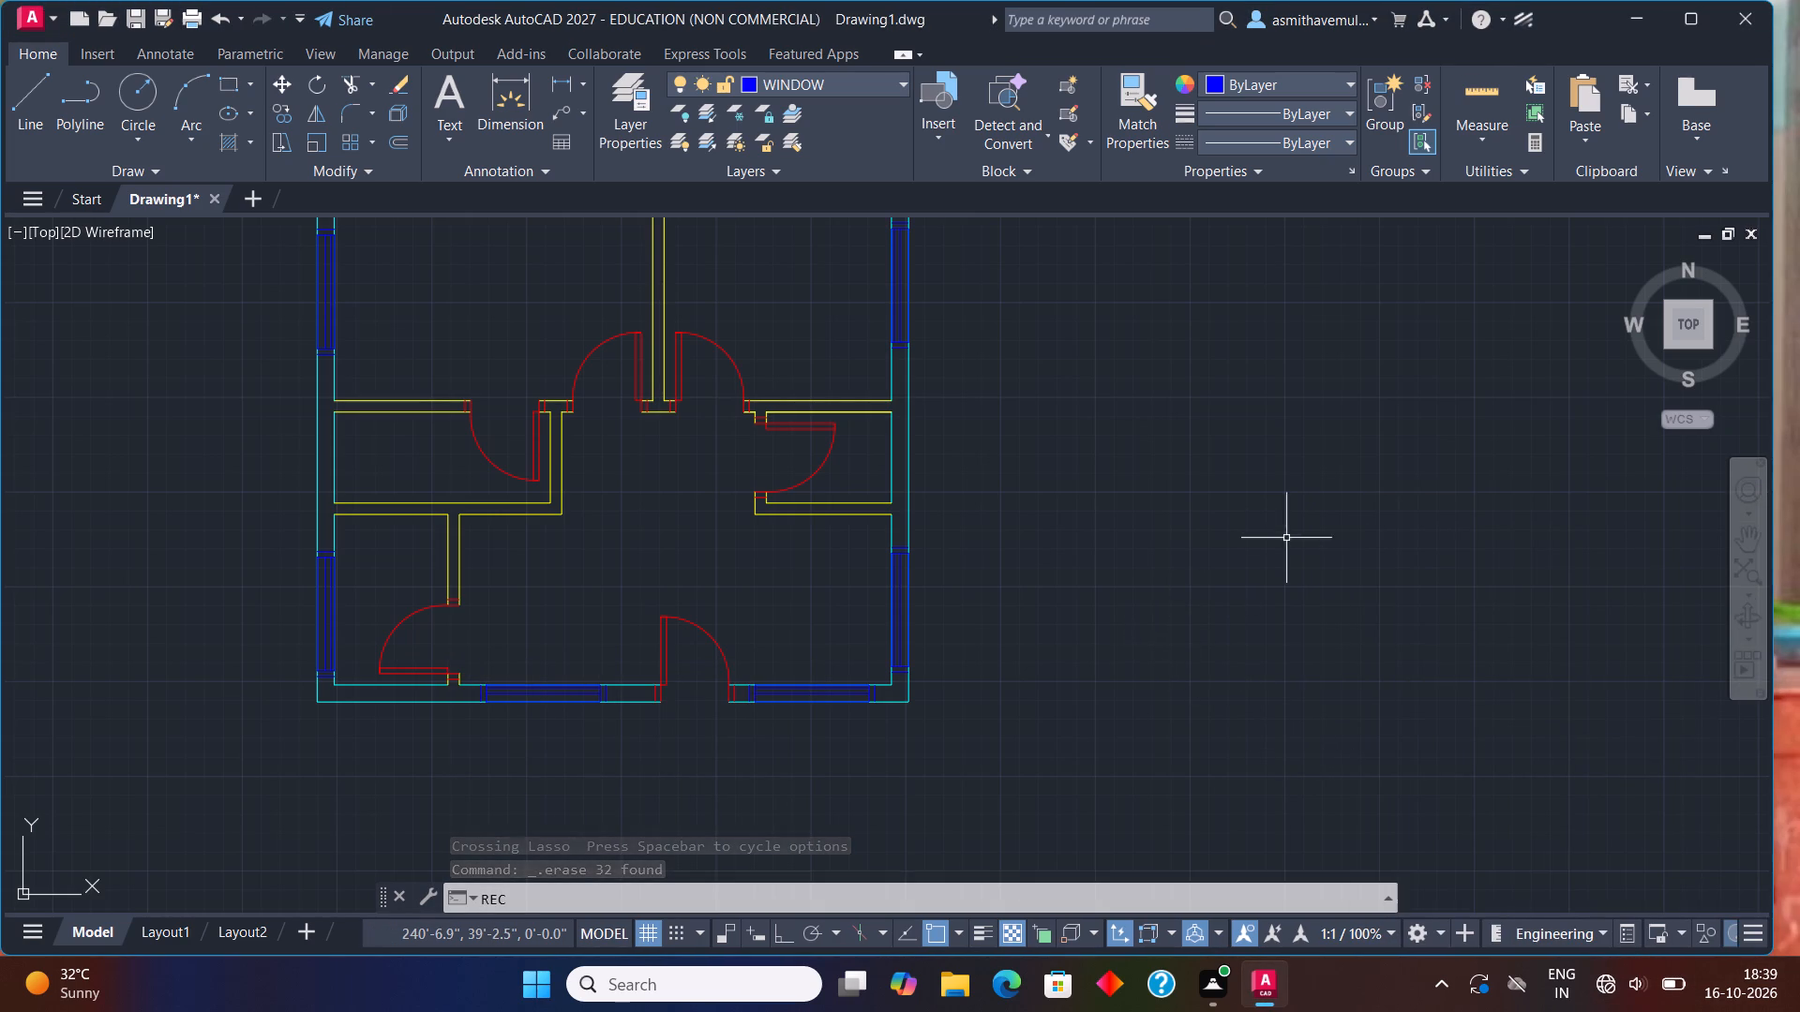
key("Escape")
Draw a rectangle 1'6" long and 9" wide in the empty area to the right of the plan.
type("REC")
key("Return")
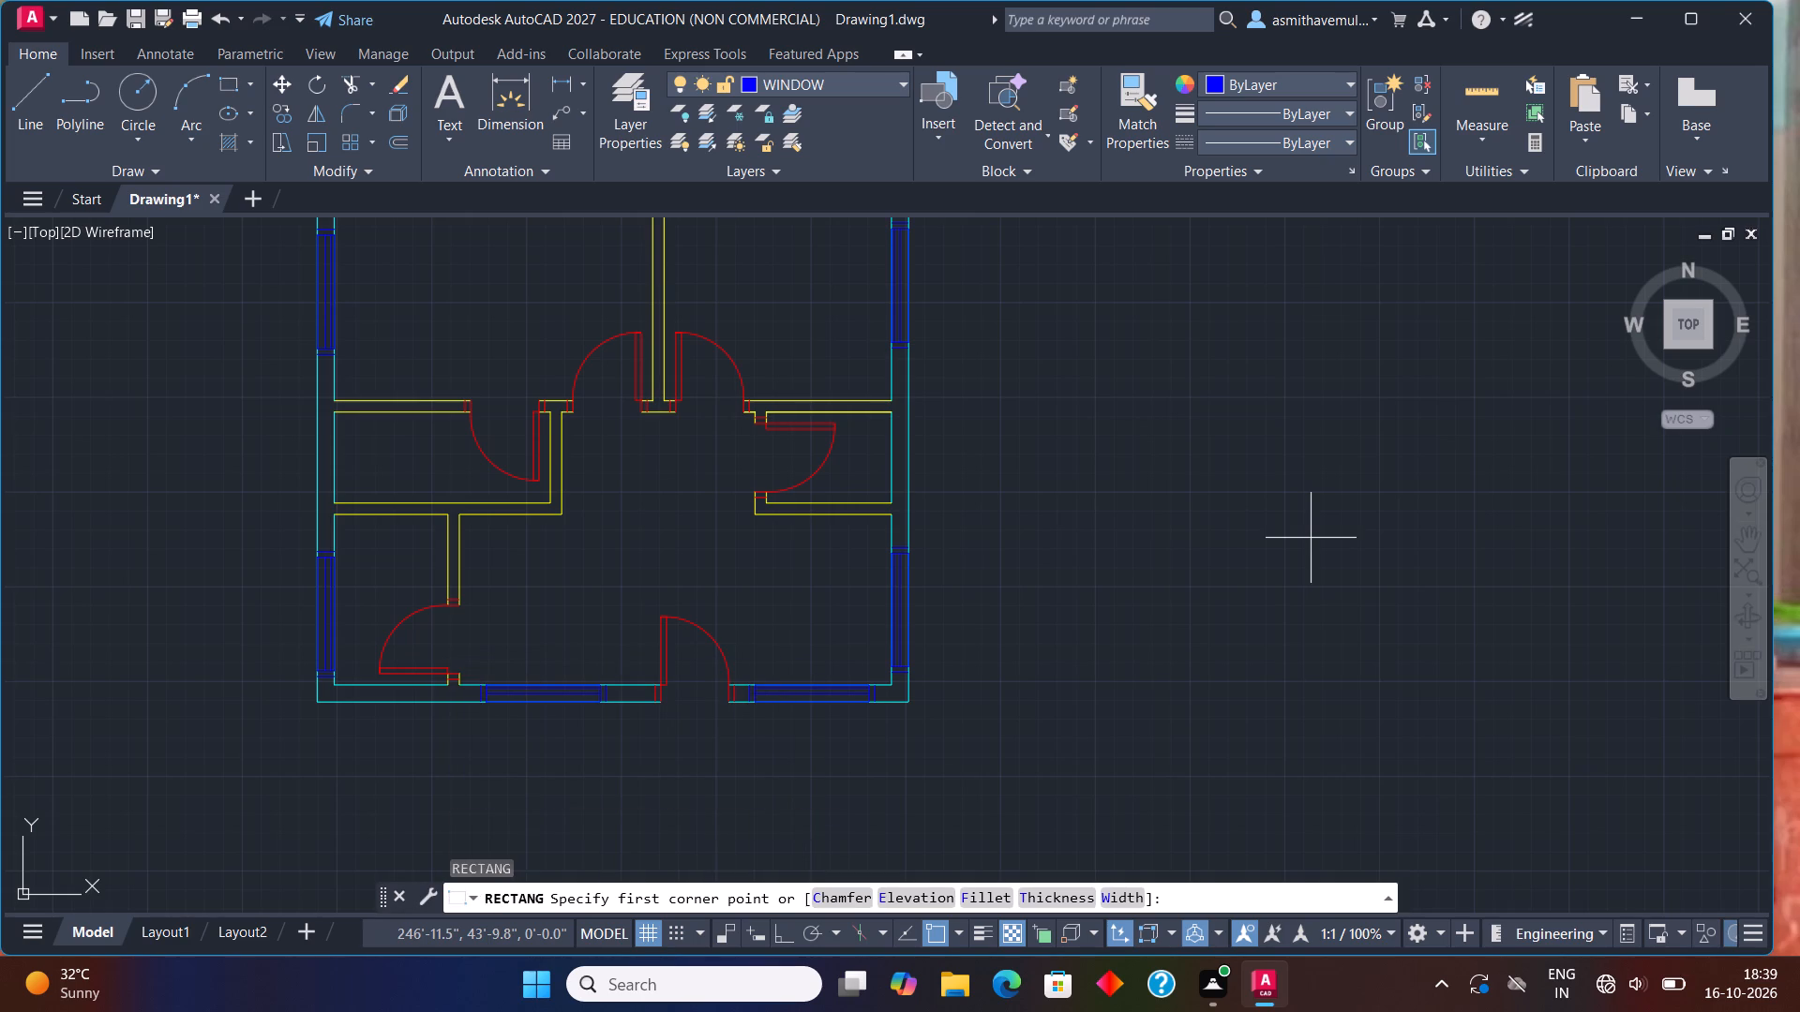
left_click(1154, 587)
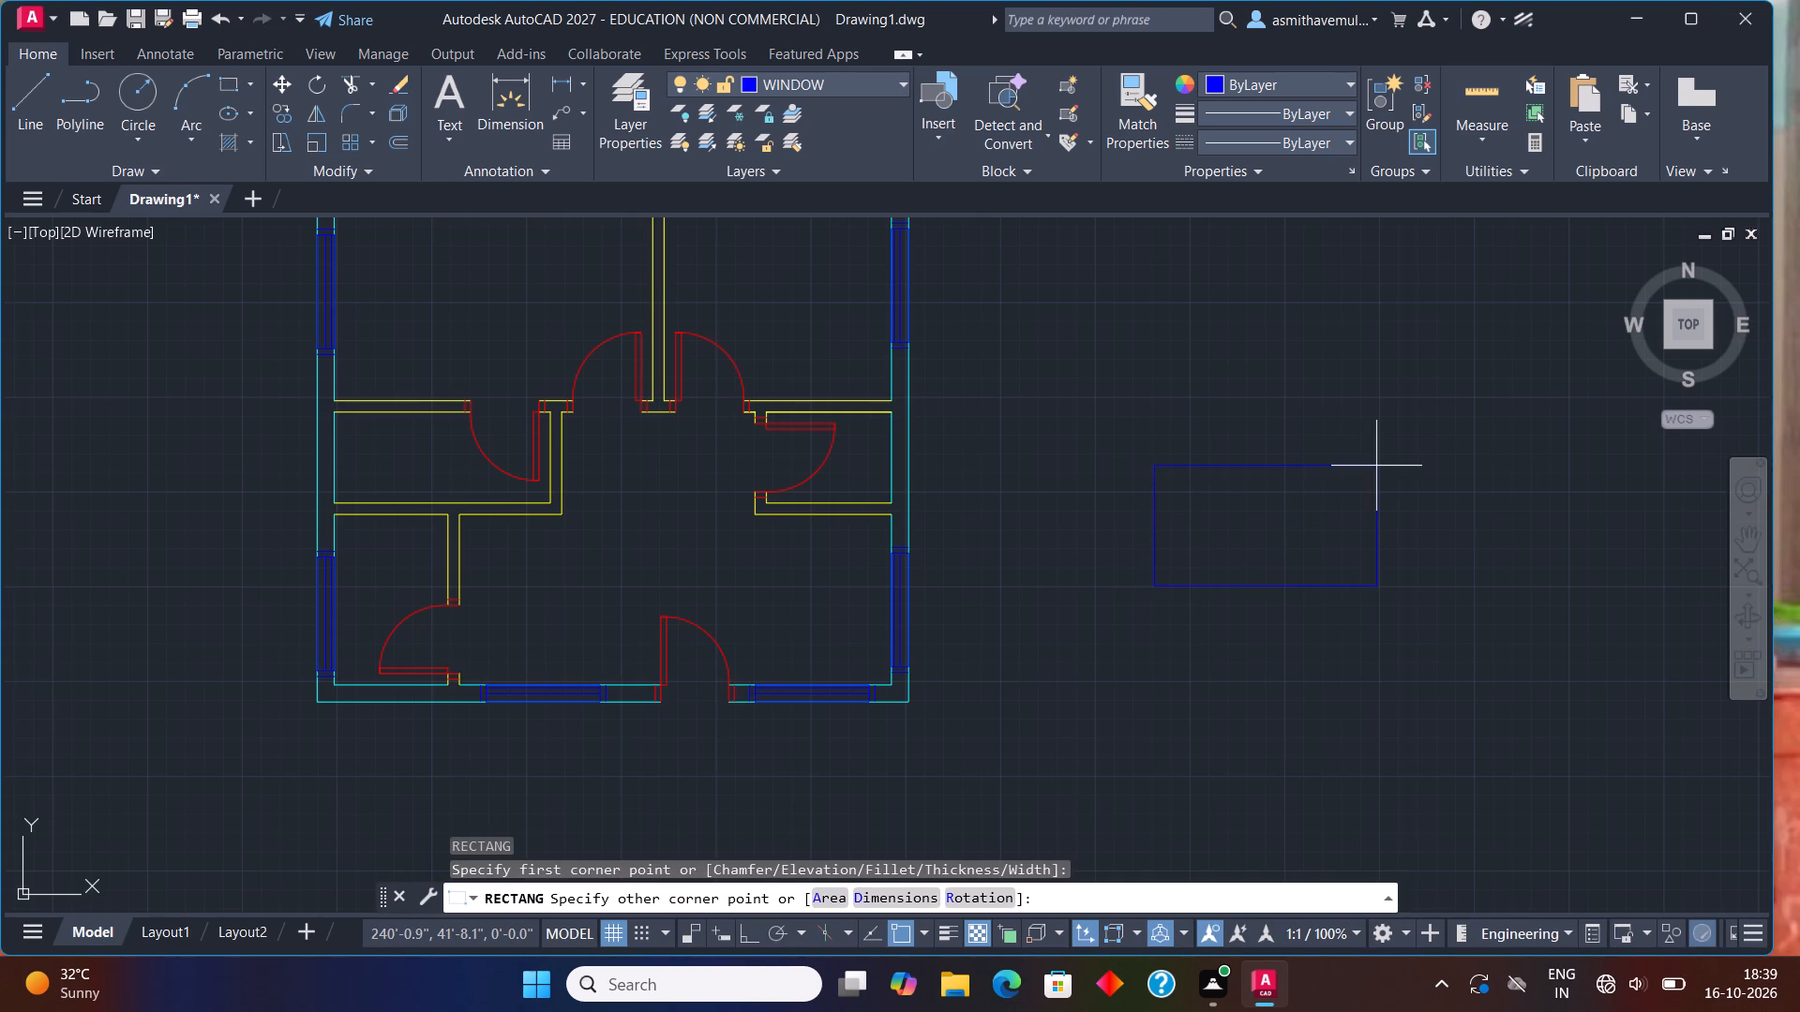
key("d")
key("Return")
key("1")
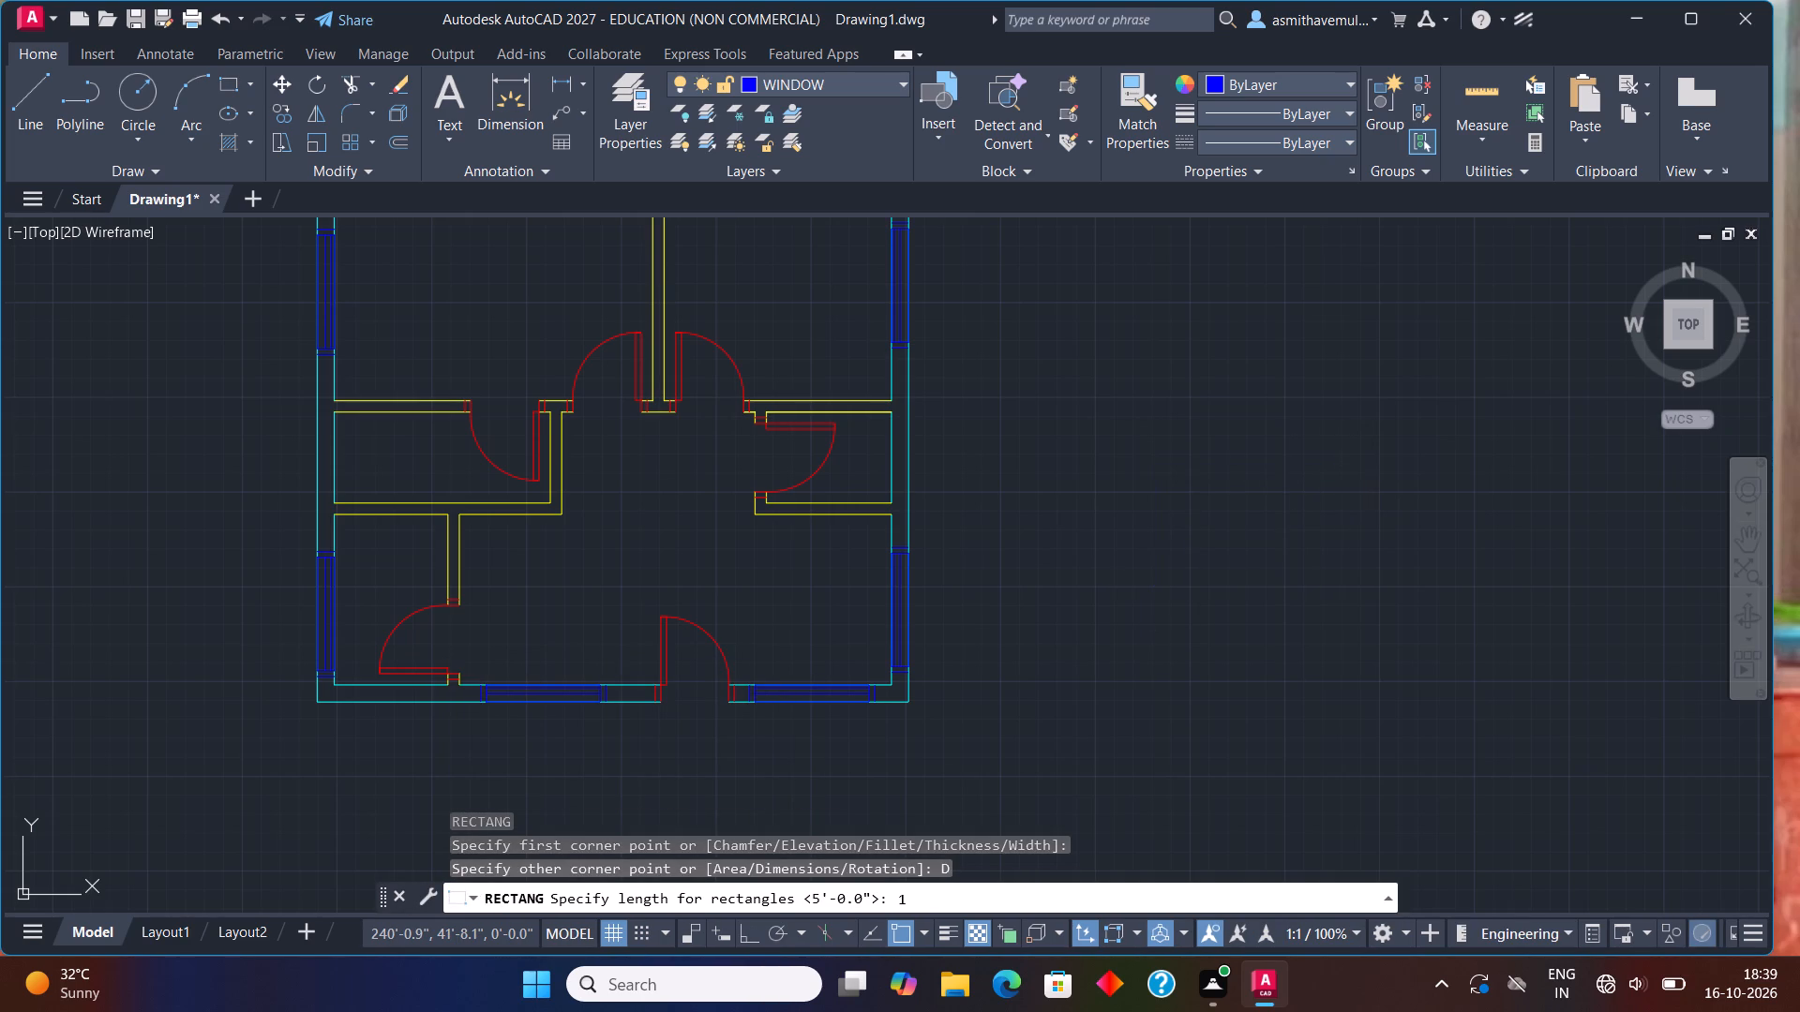
type("'6\"")
key("Return")
type("9\"")
key("Return")
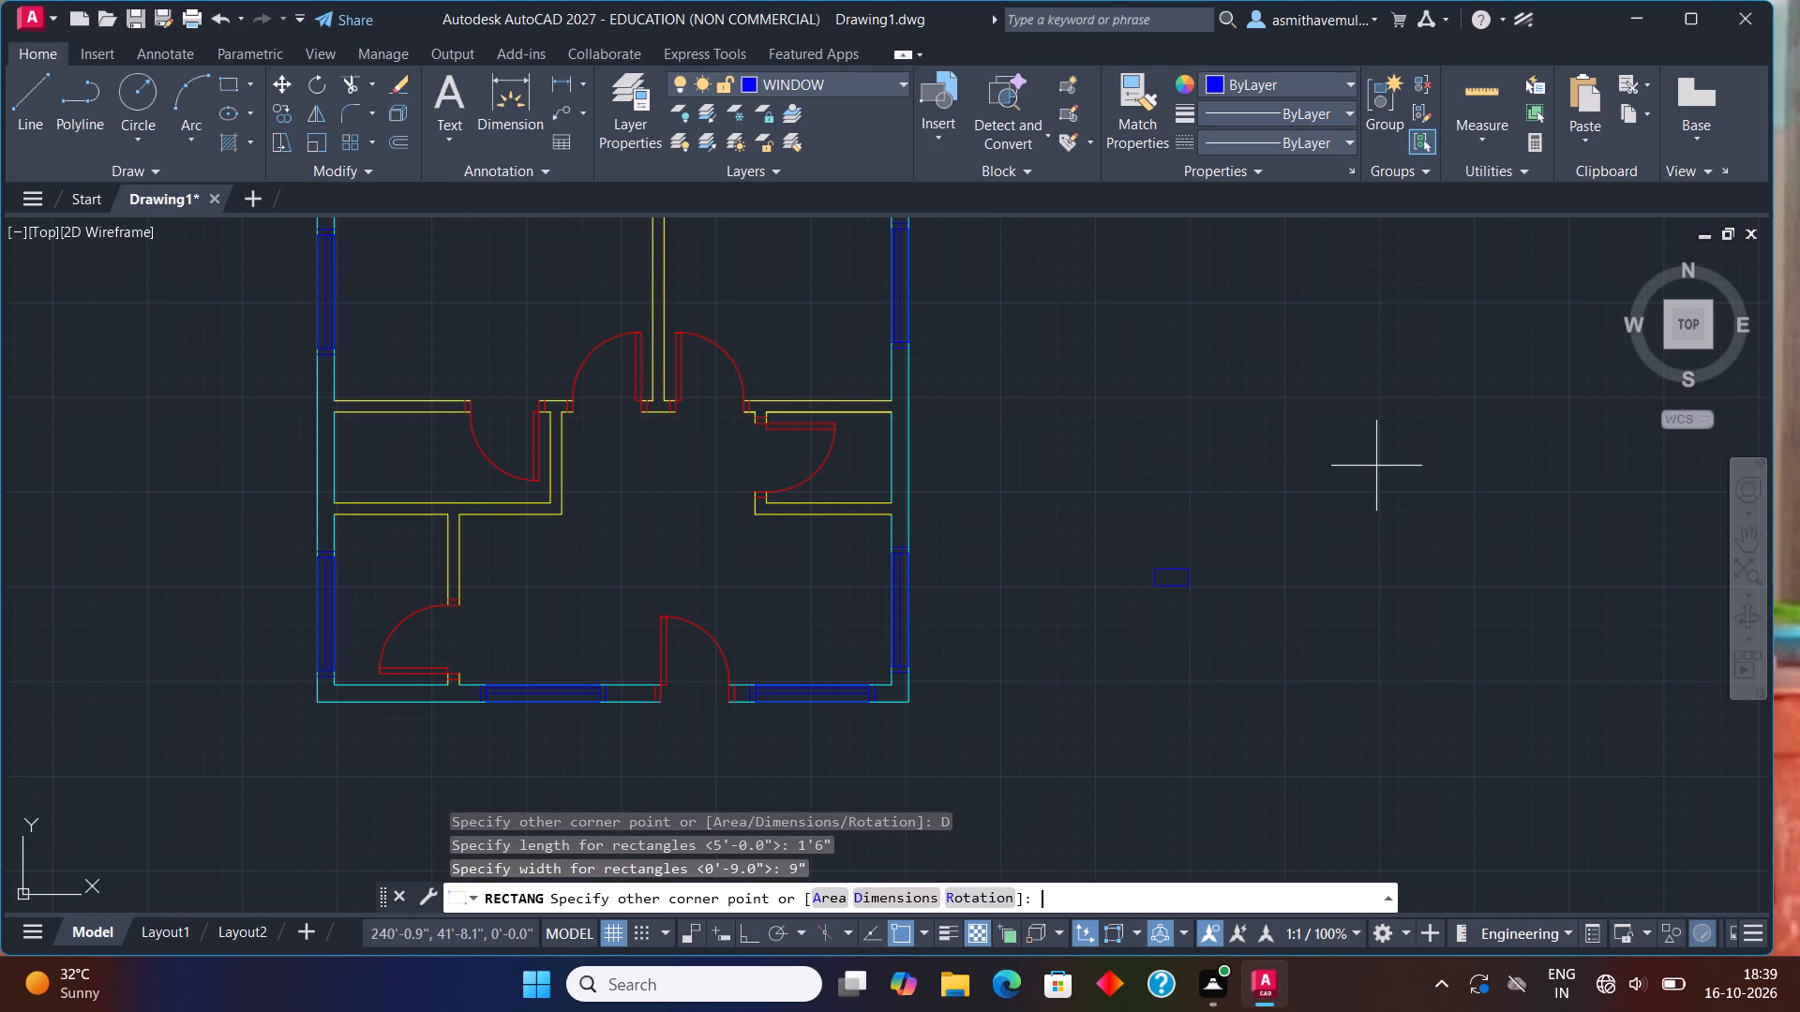
left_click(1376, 466)
scroll(1203, 553, "up", 1)
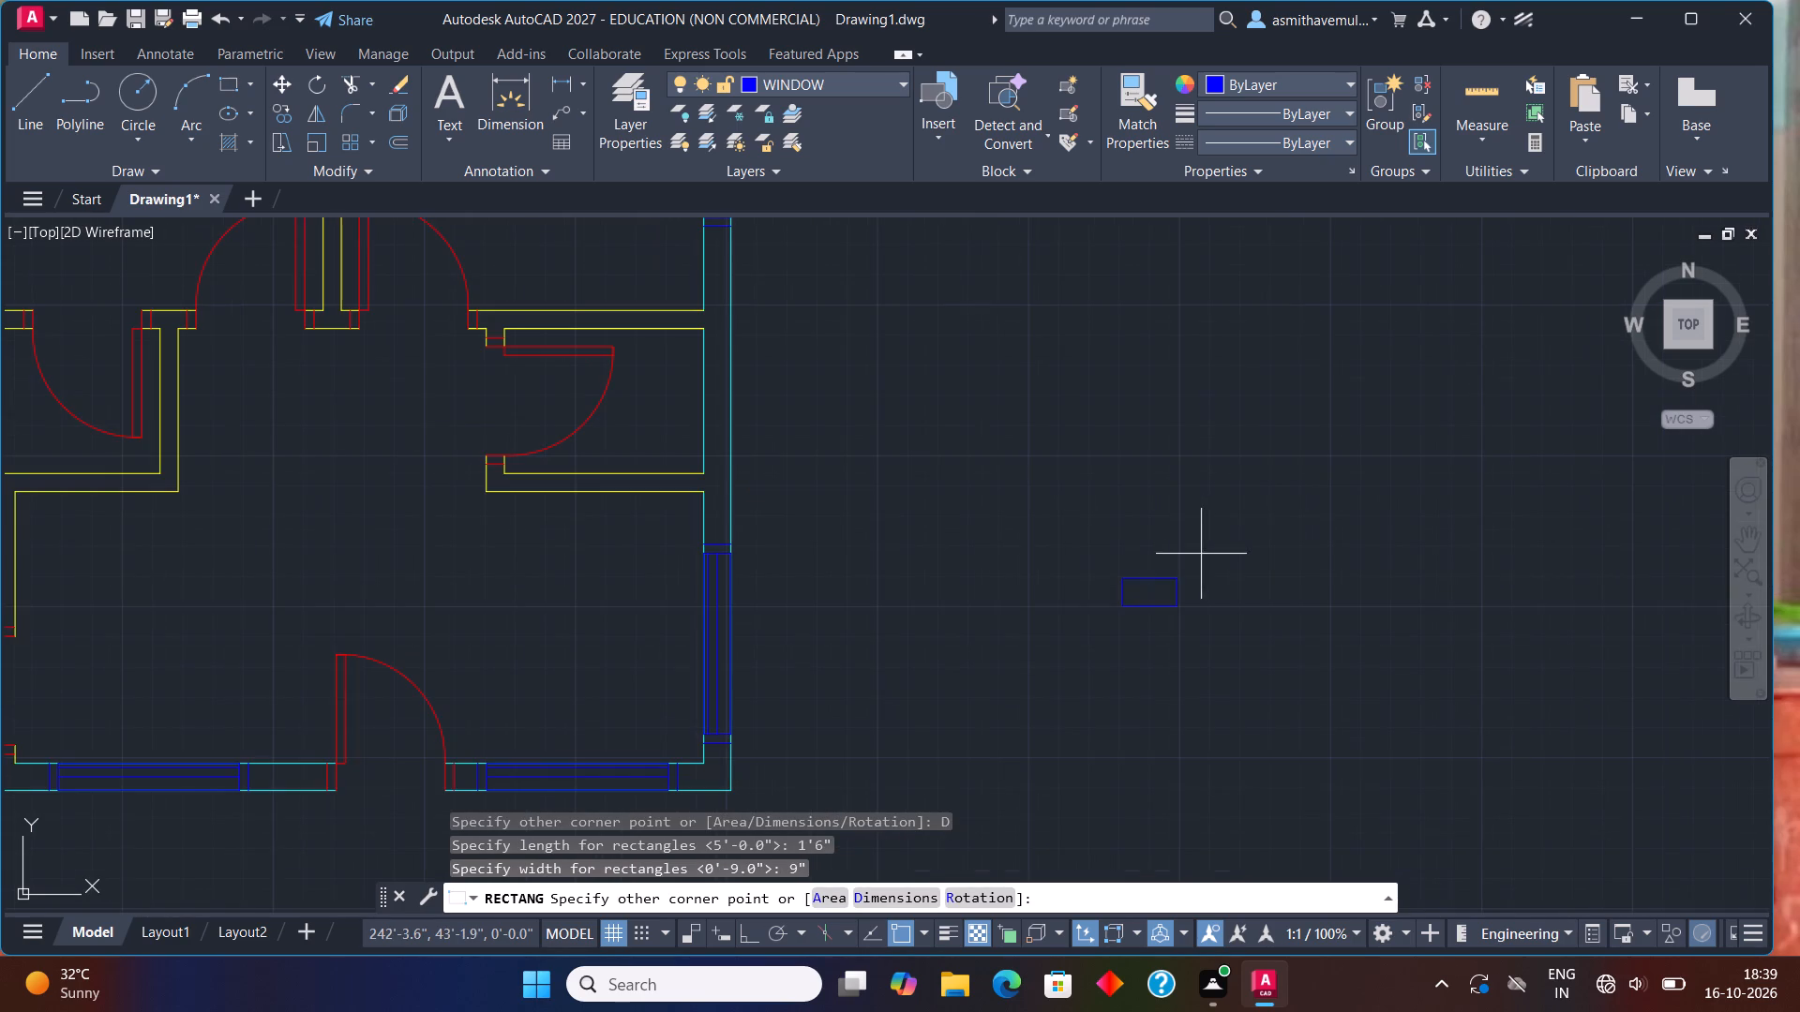
scroll(1164, 577, "up", 2)
left_click(1162, 571)
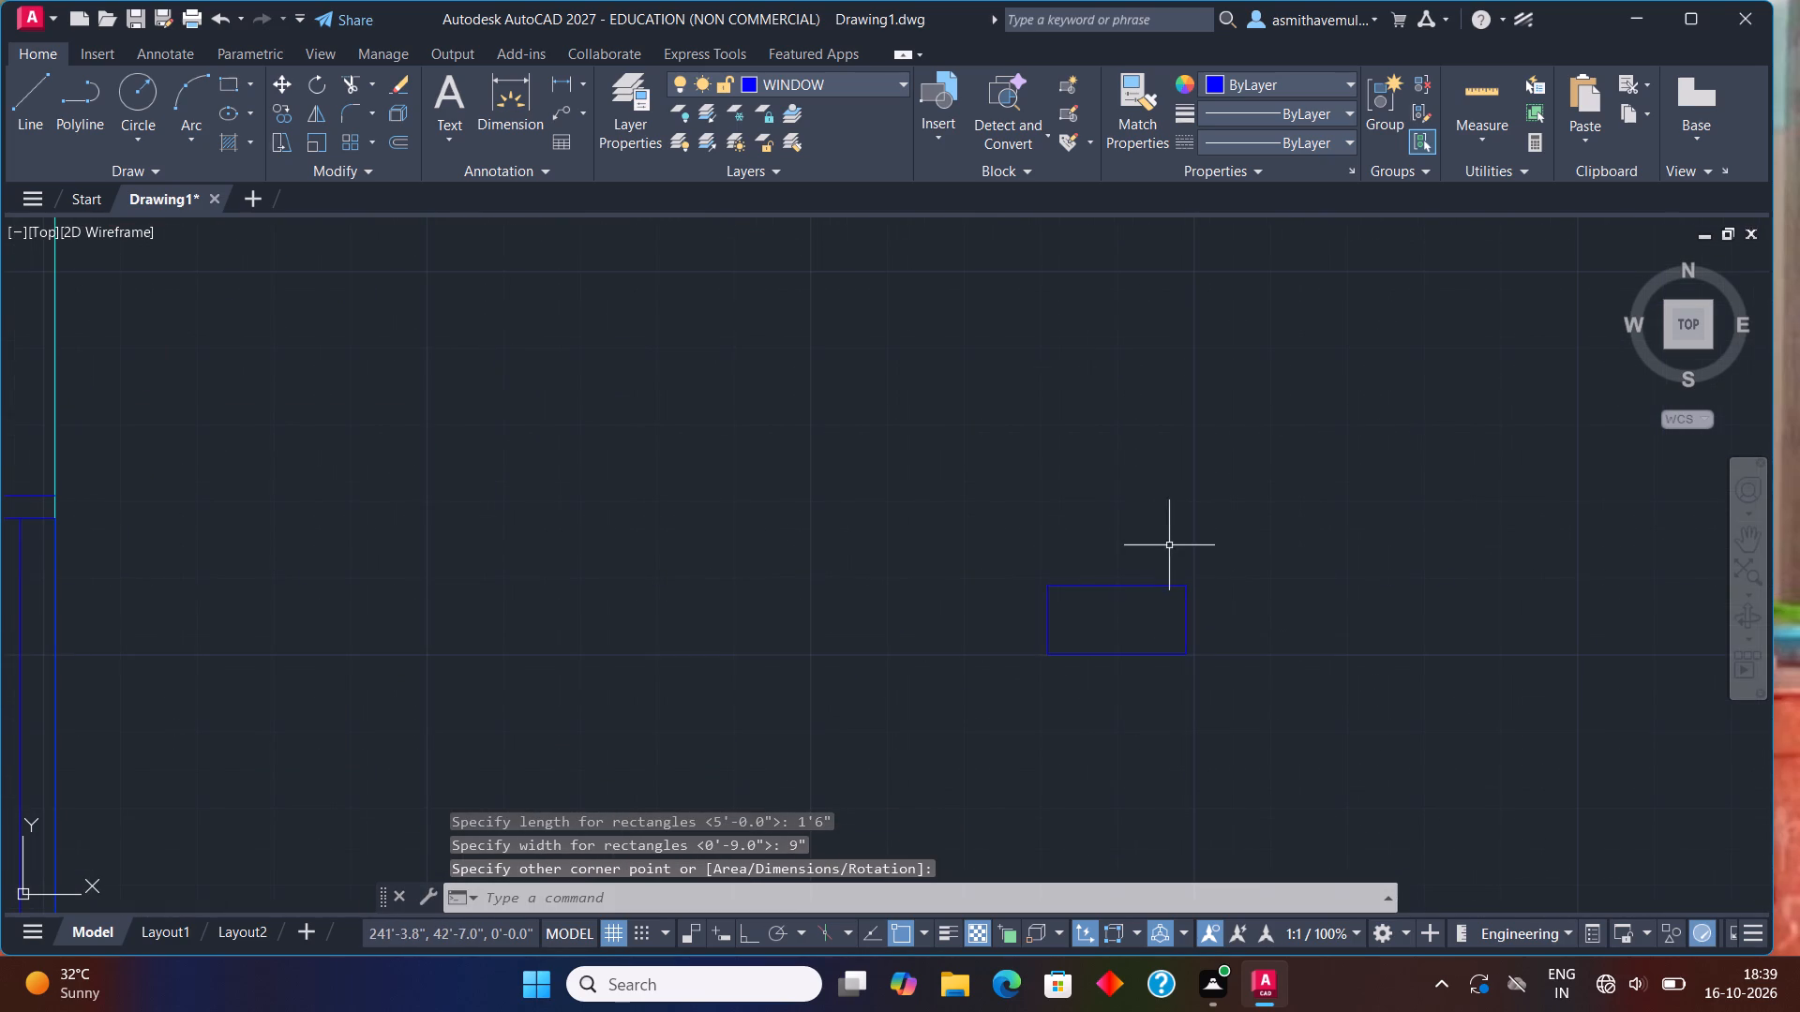
Explode the new 1'6" by 9" rectangle into separate lines.
left_click(1132, 582)
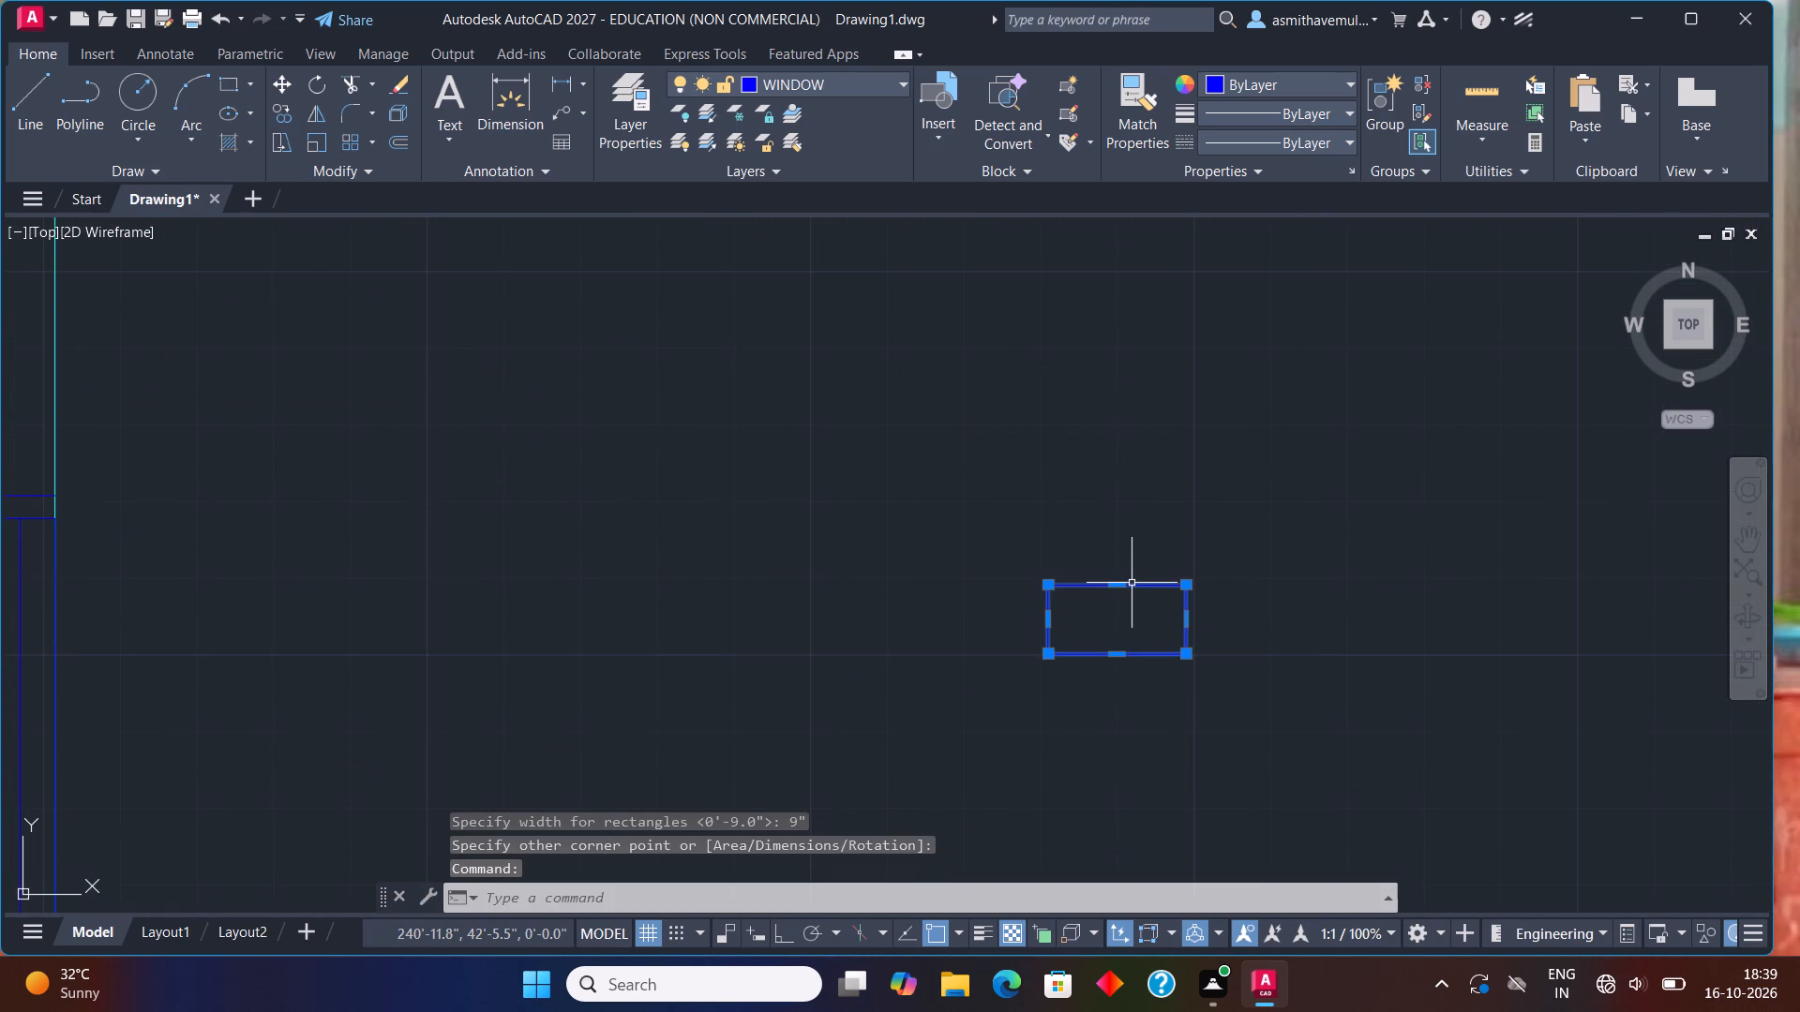
key("x")
key("Return")
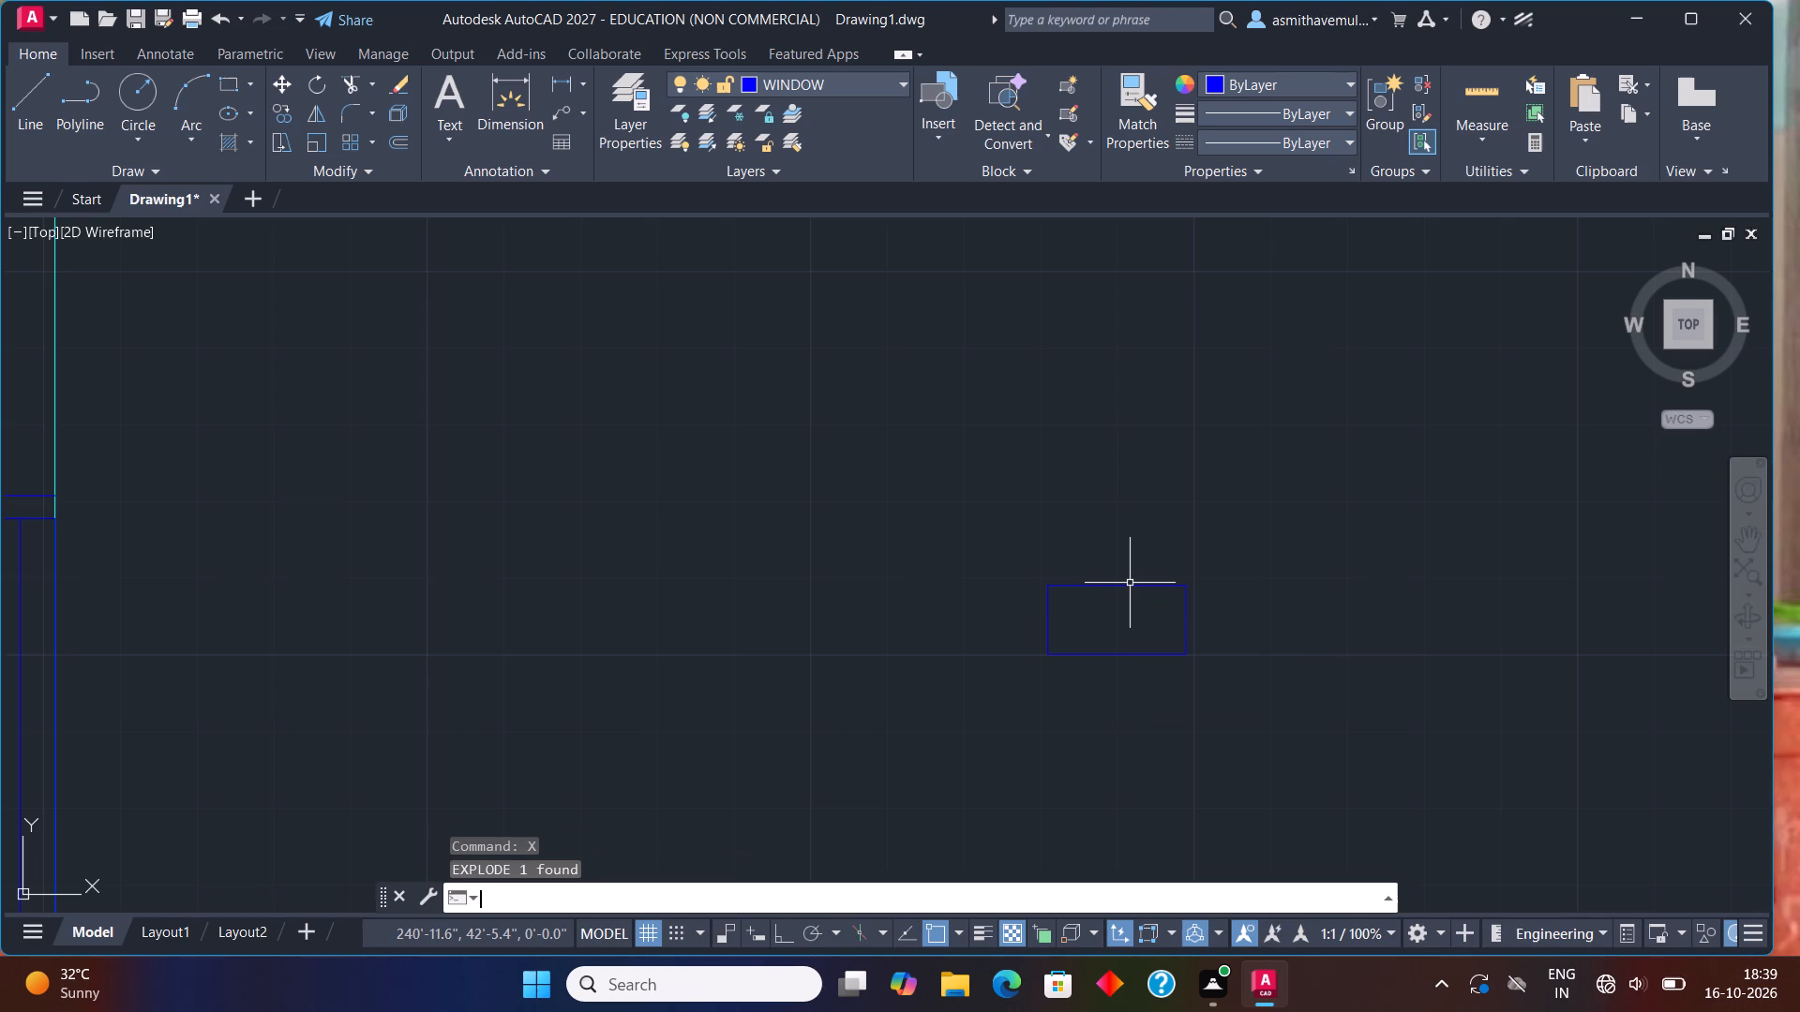
Draw a horizontal line through the small rectangle between the midpoints of its two short sides.
key("l")
key("Return")
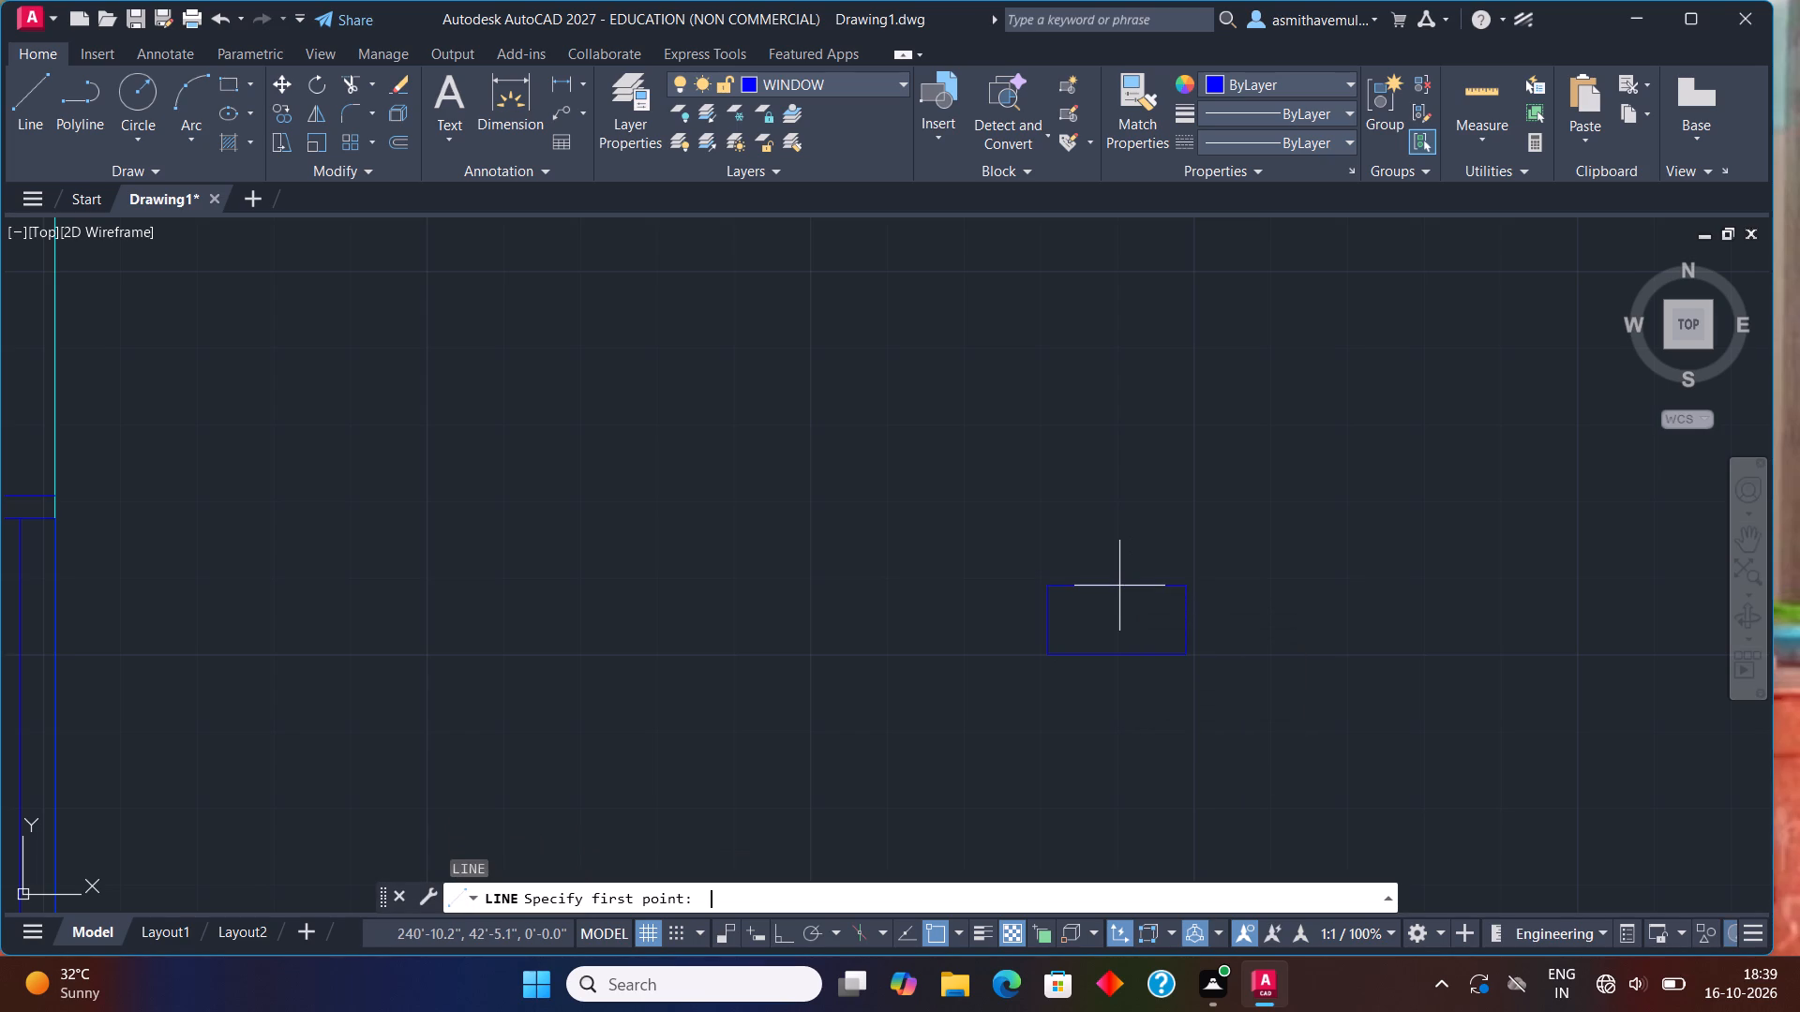
left_click(1046, 618)
left_click(1183, 616)
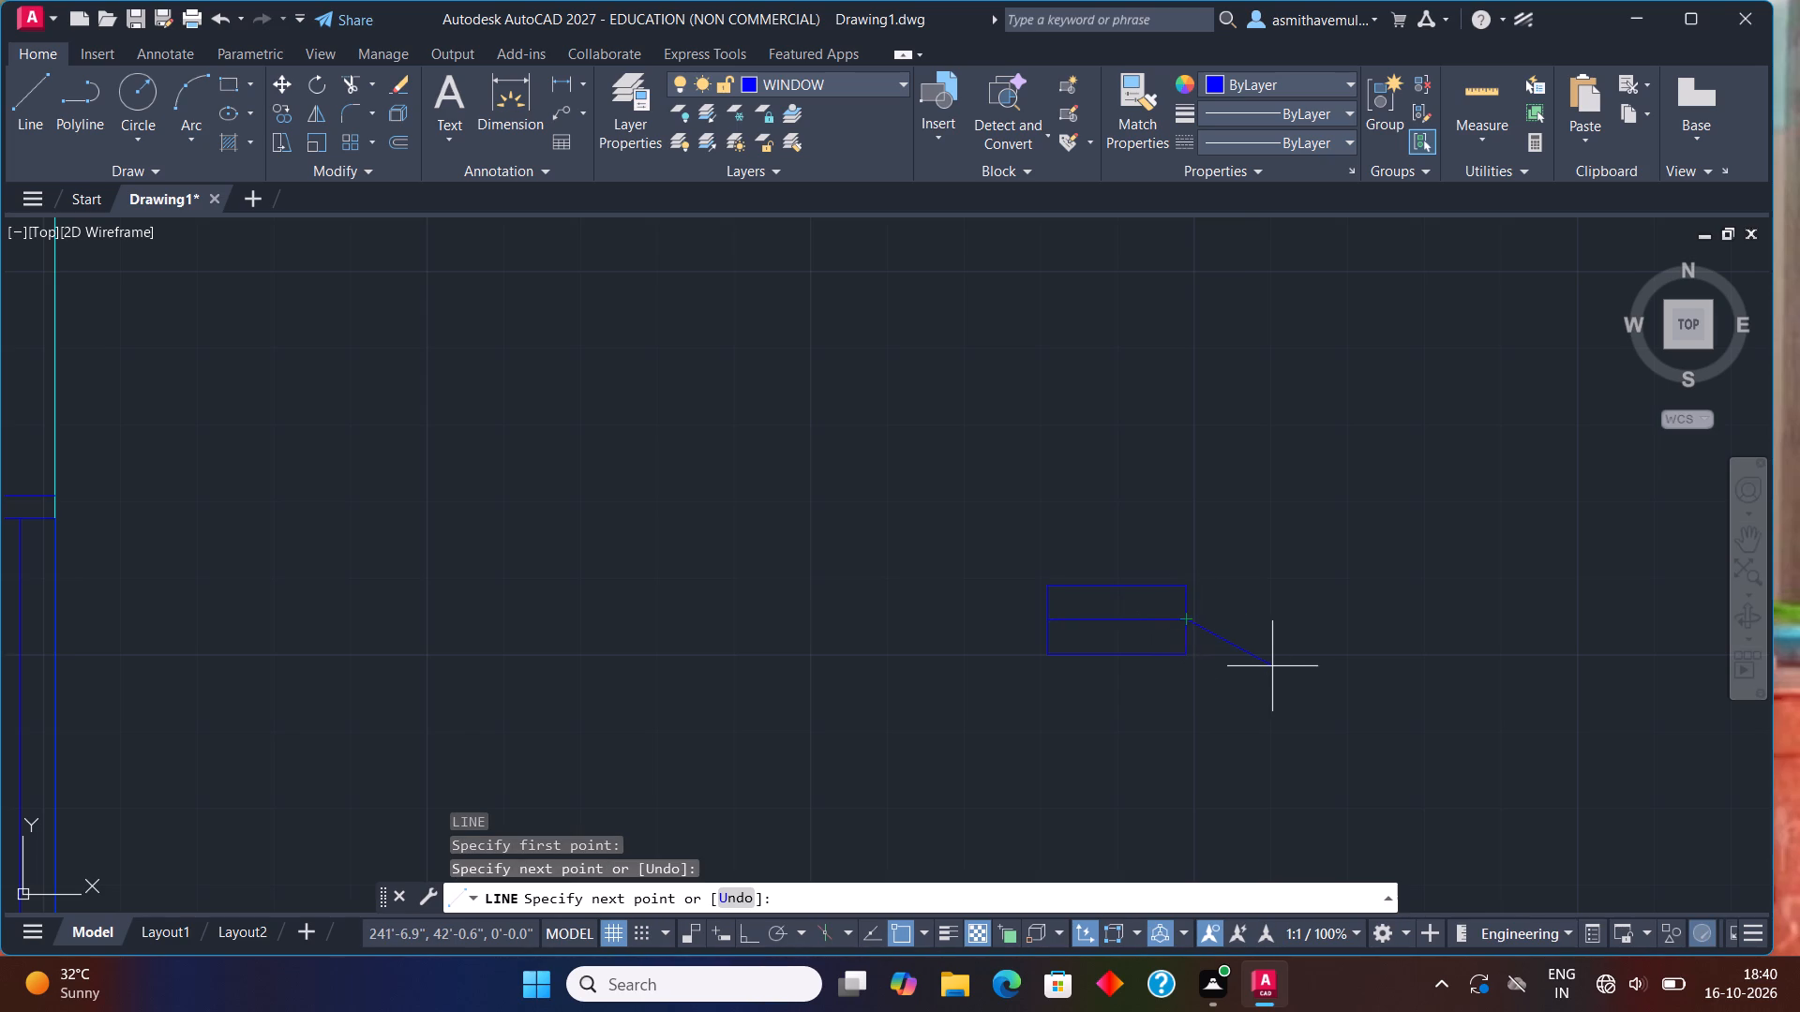
key("Escape")
Offset the small window's middle line 3" upward and both of its short sides 3" outward.
key("o")
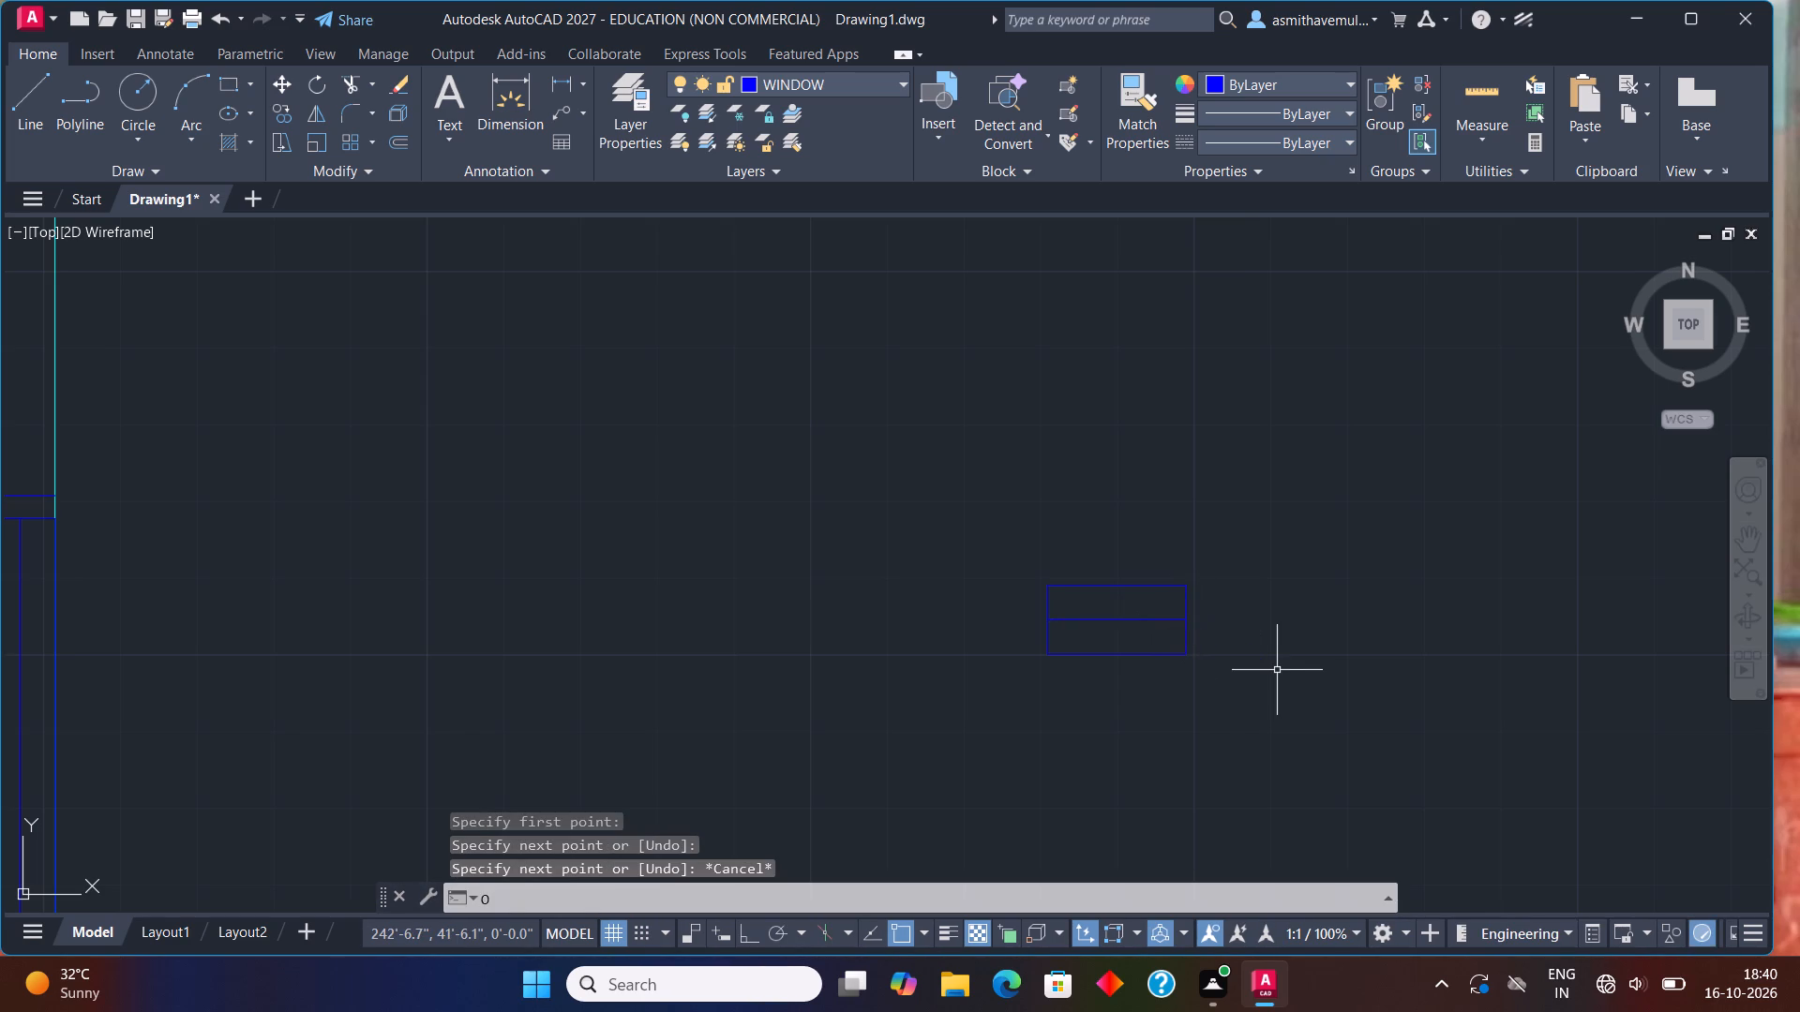
key("Return")
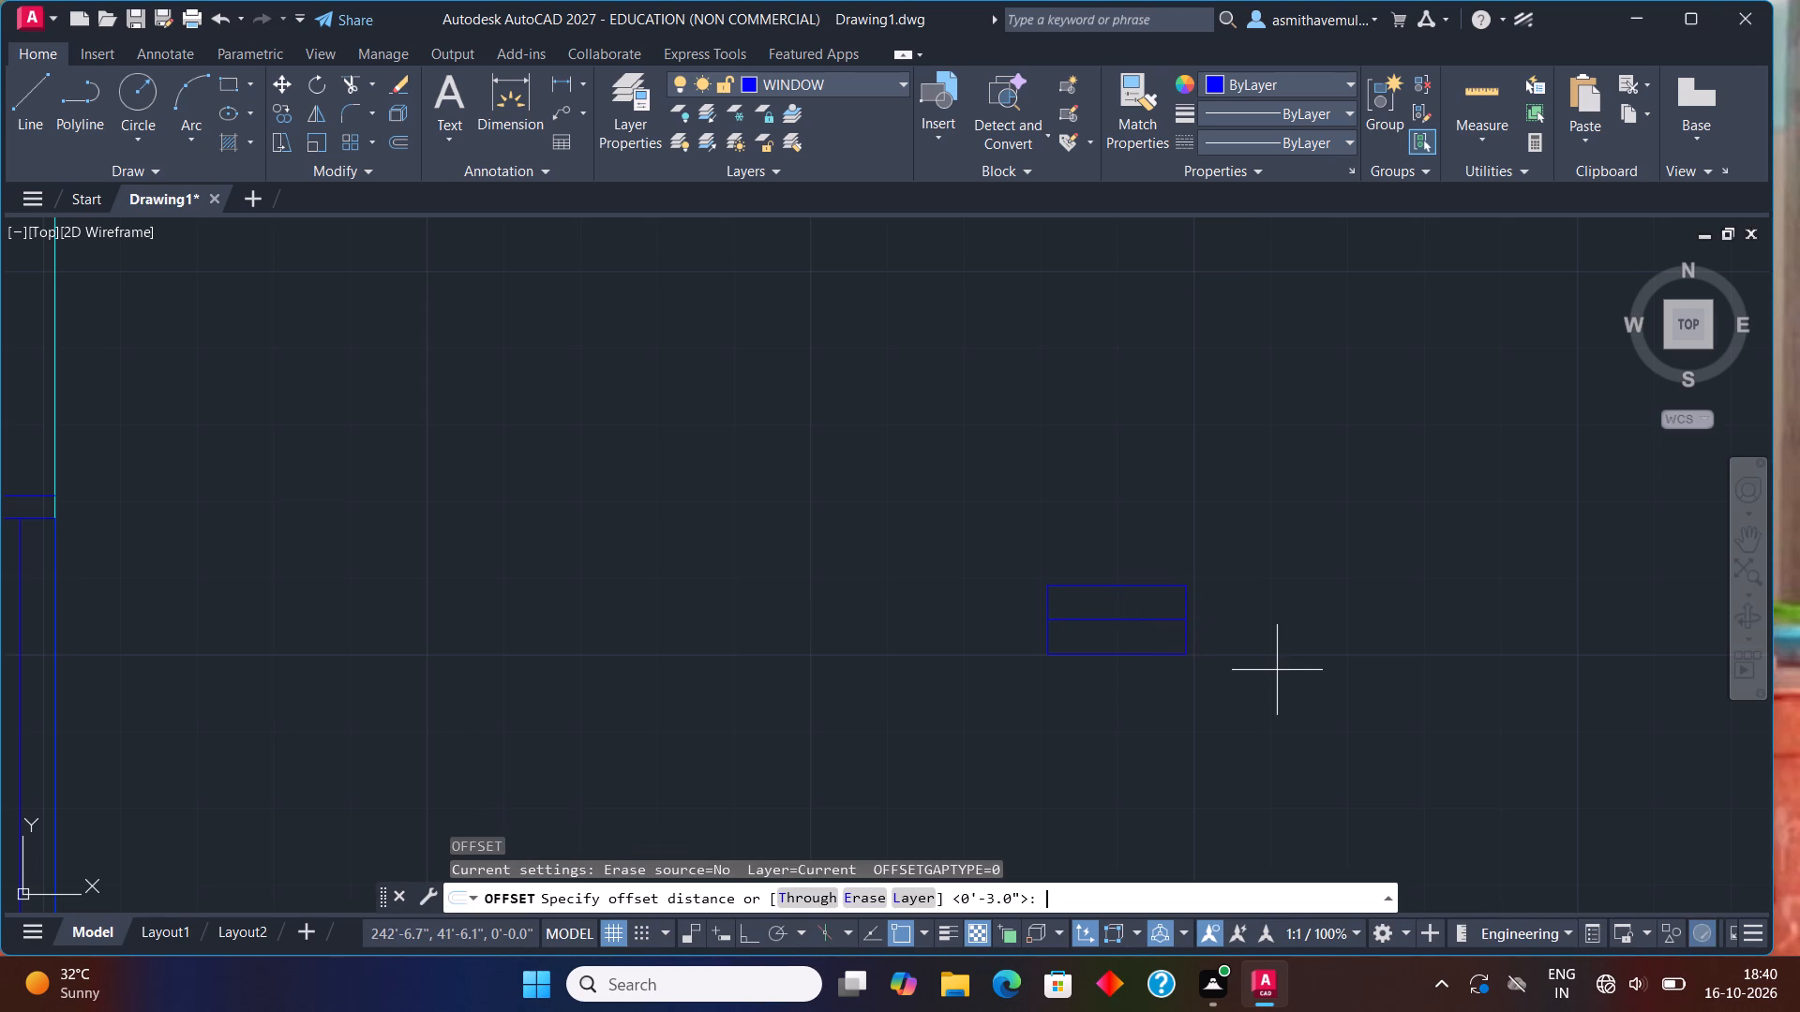
key("3")
key("shift+quotedbl")
key("Return")
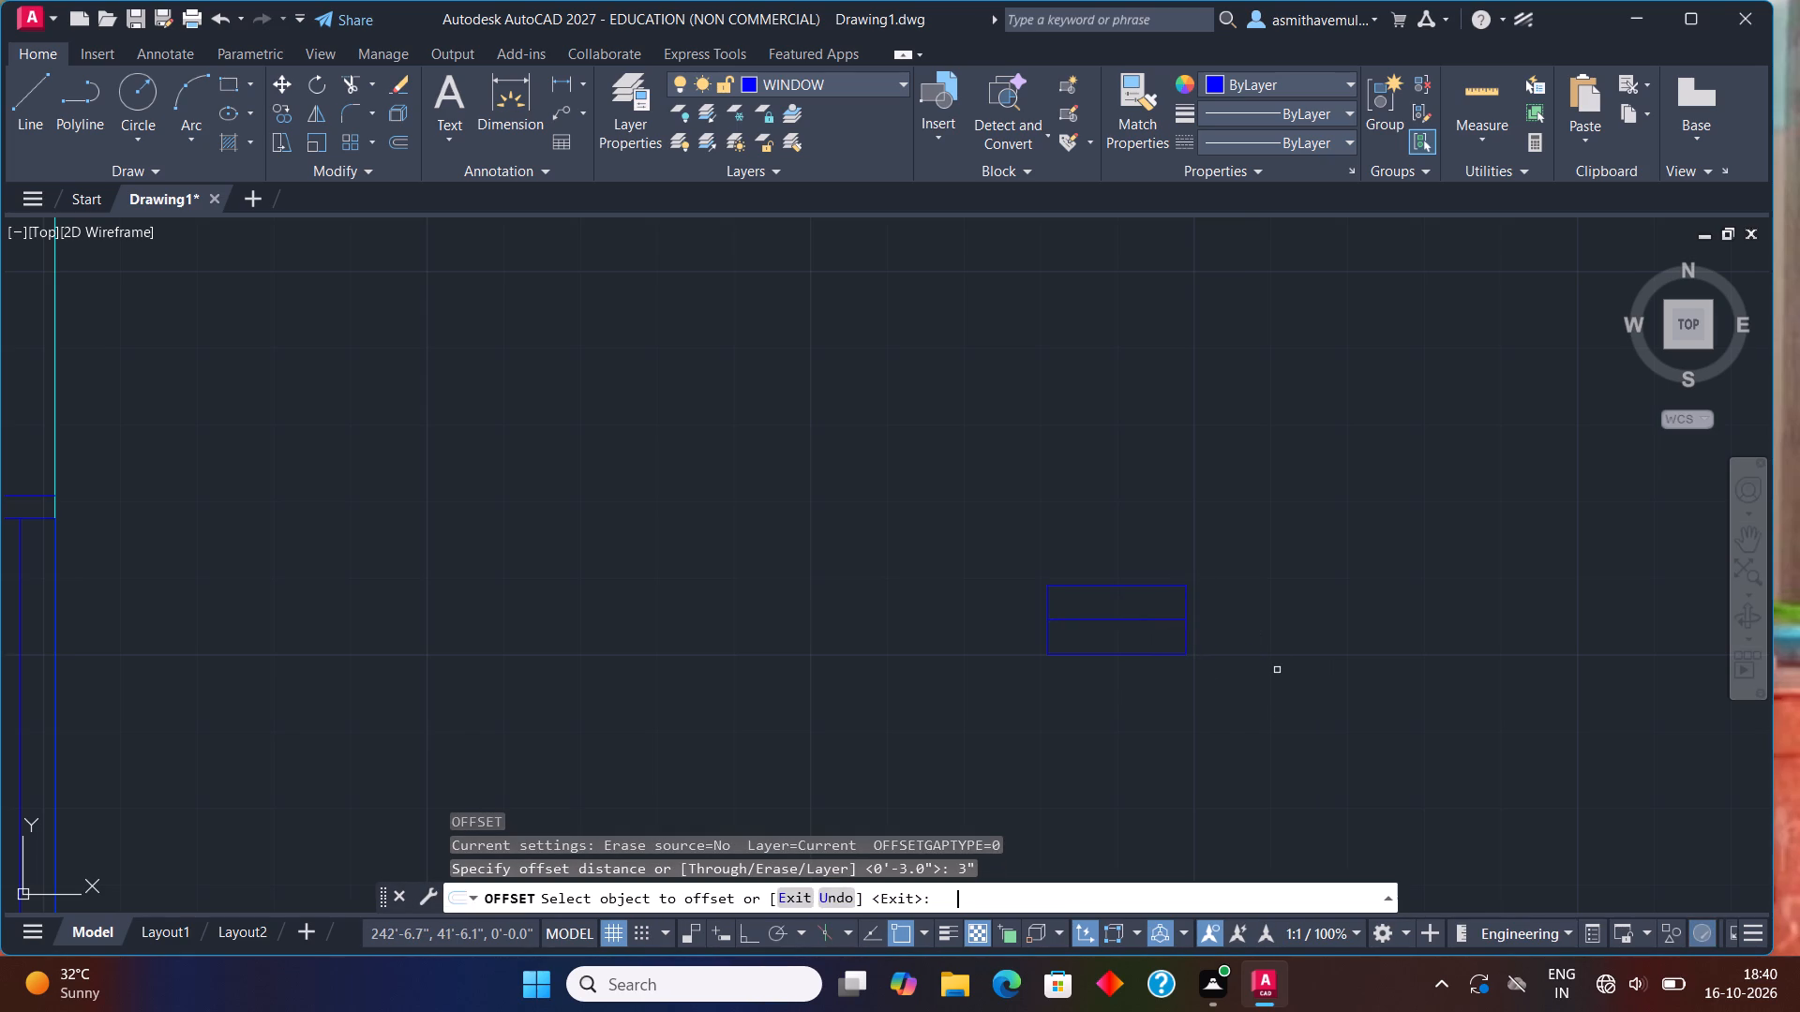
left_click(1101, 621)
left_click(1102, 599)
left_click(1189, 608)
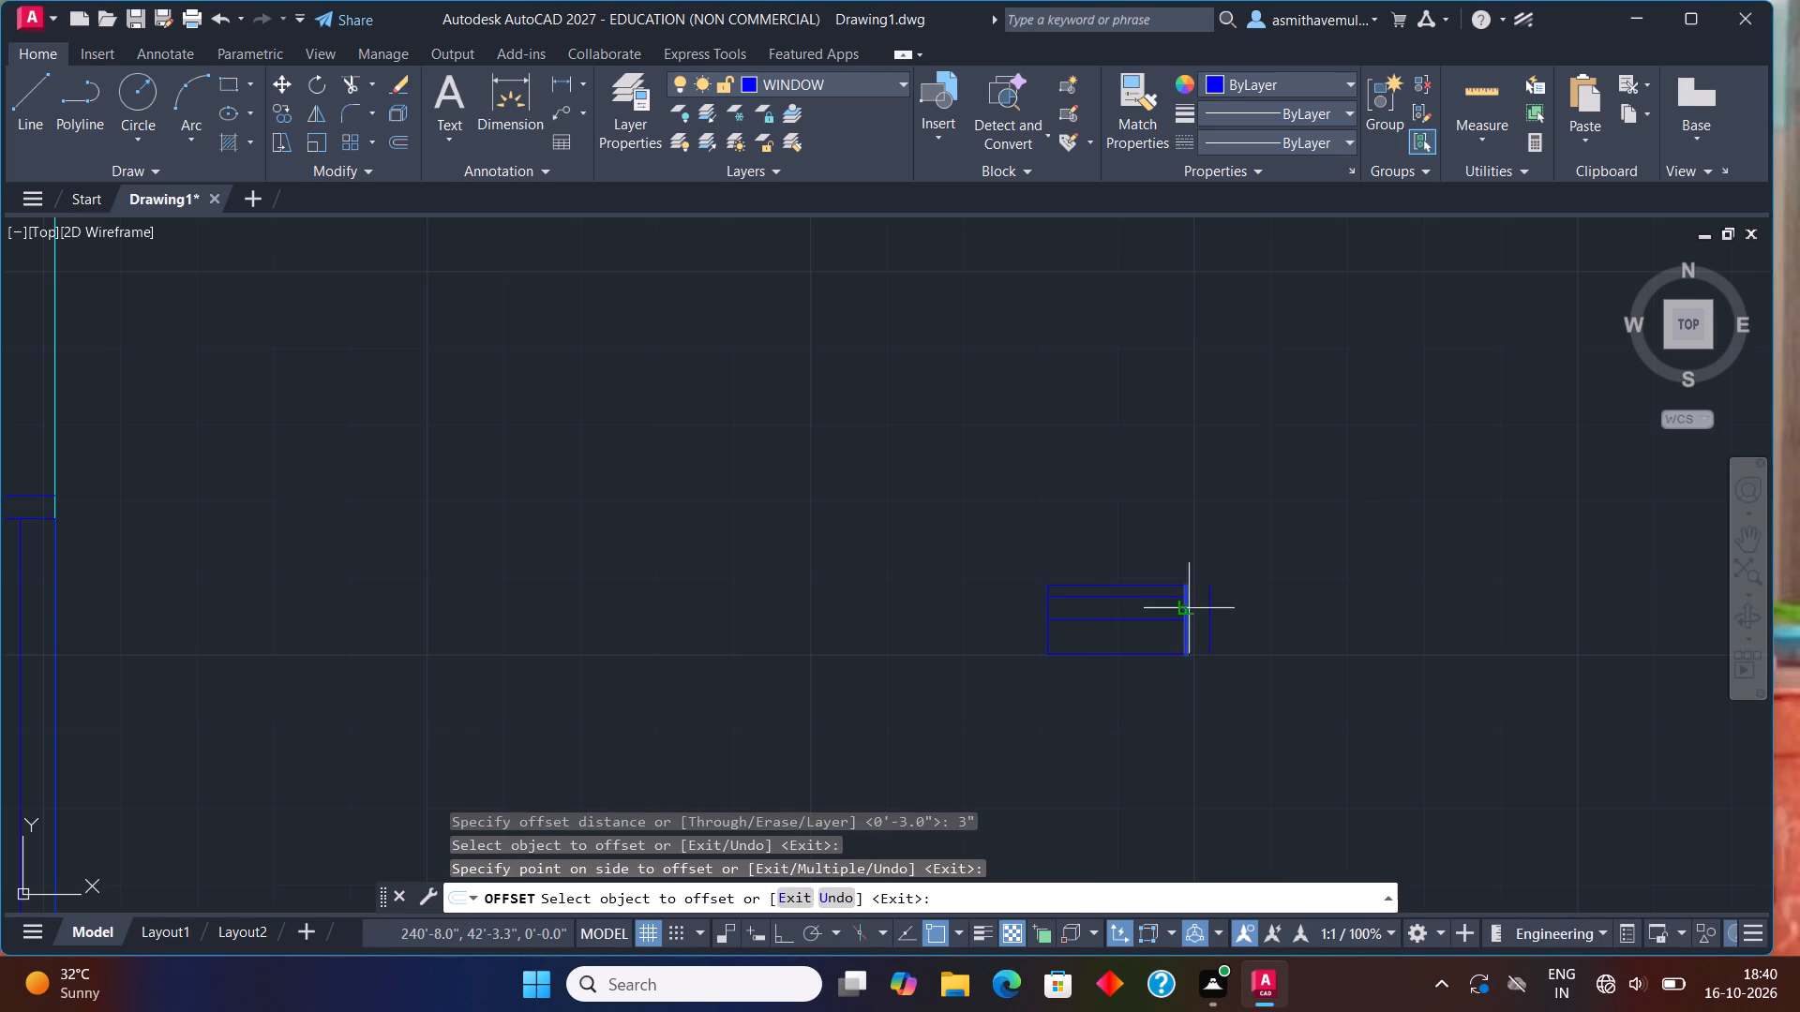
left_click(1348, 600)
left_click(1047, 638)
left_click(952, 638)
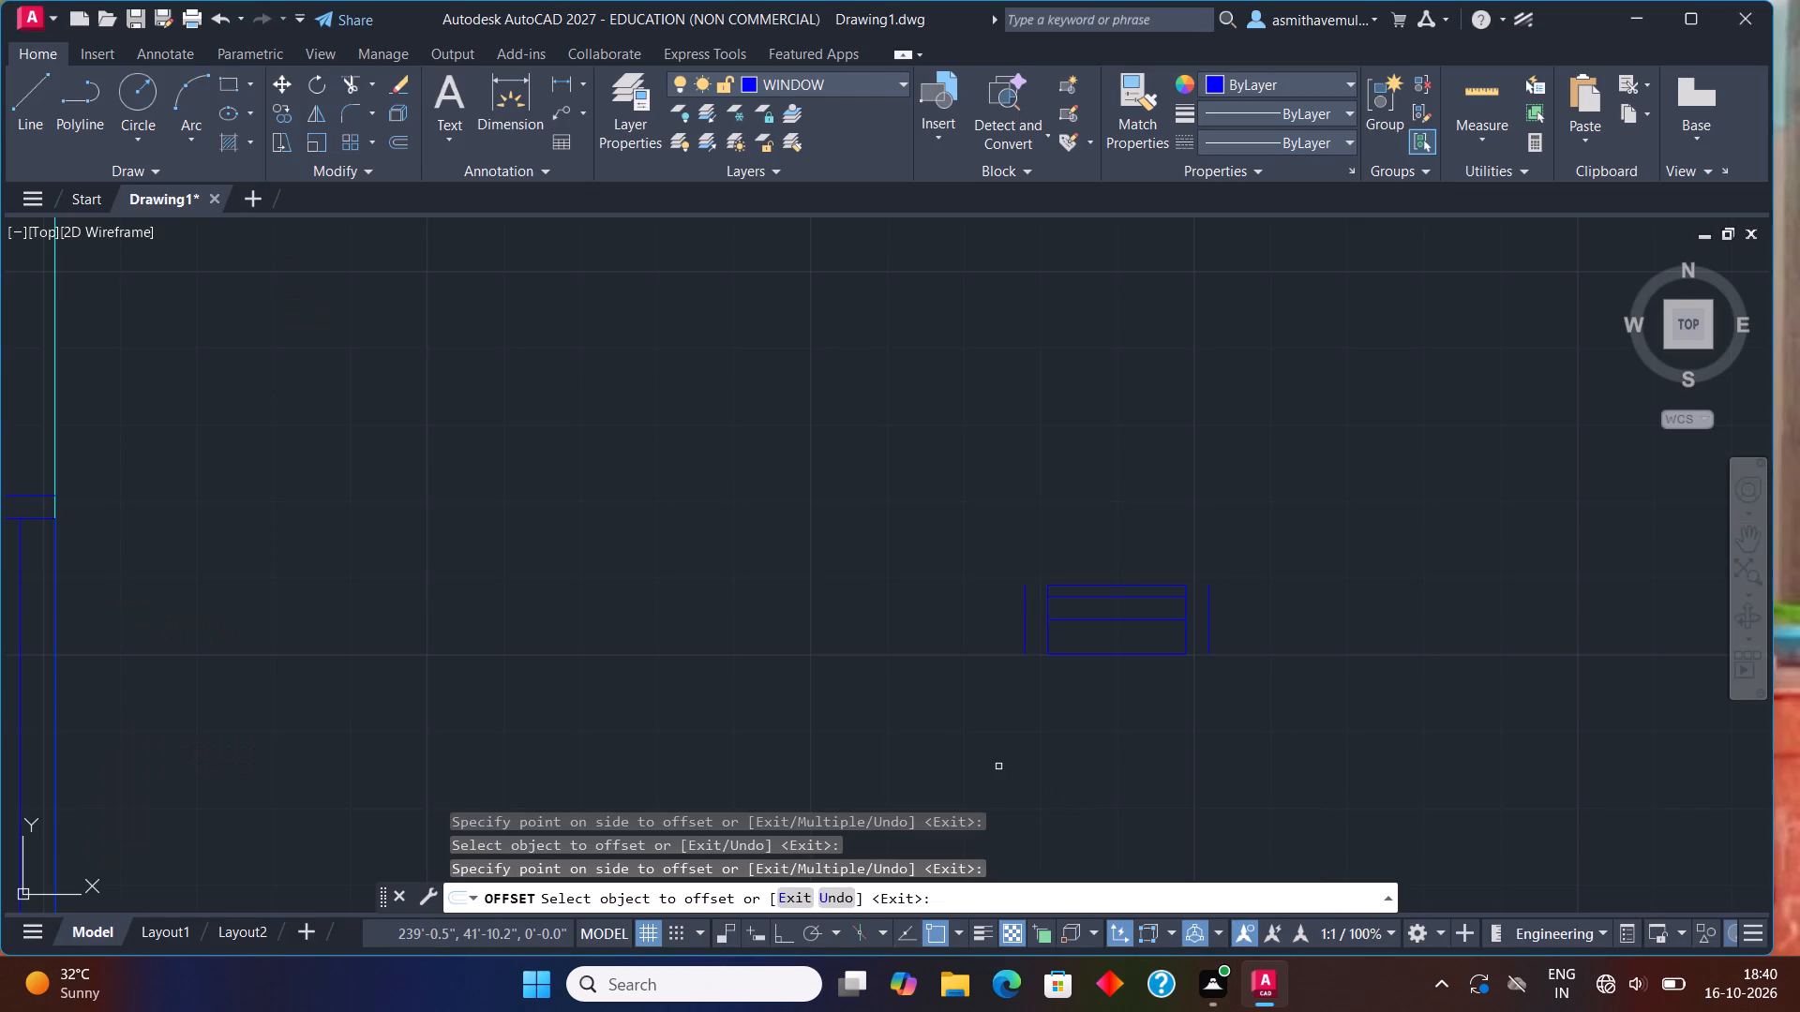
key("Escape")
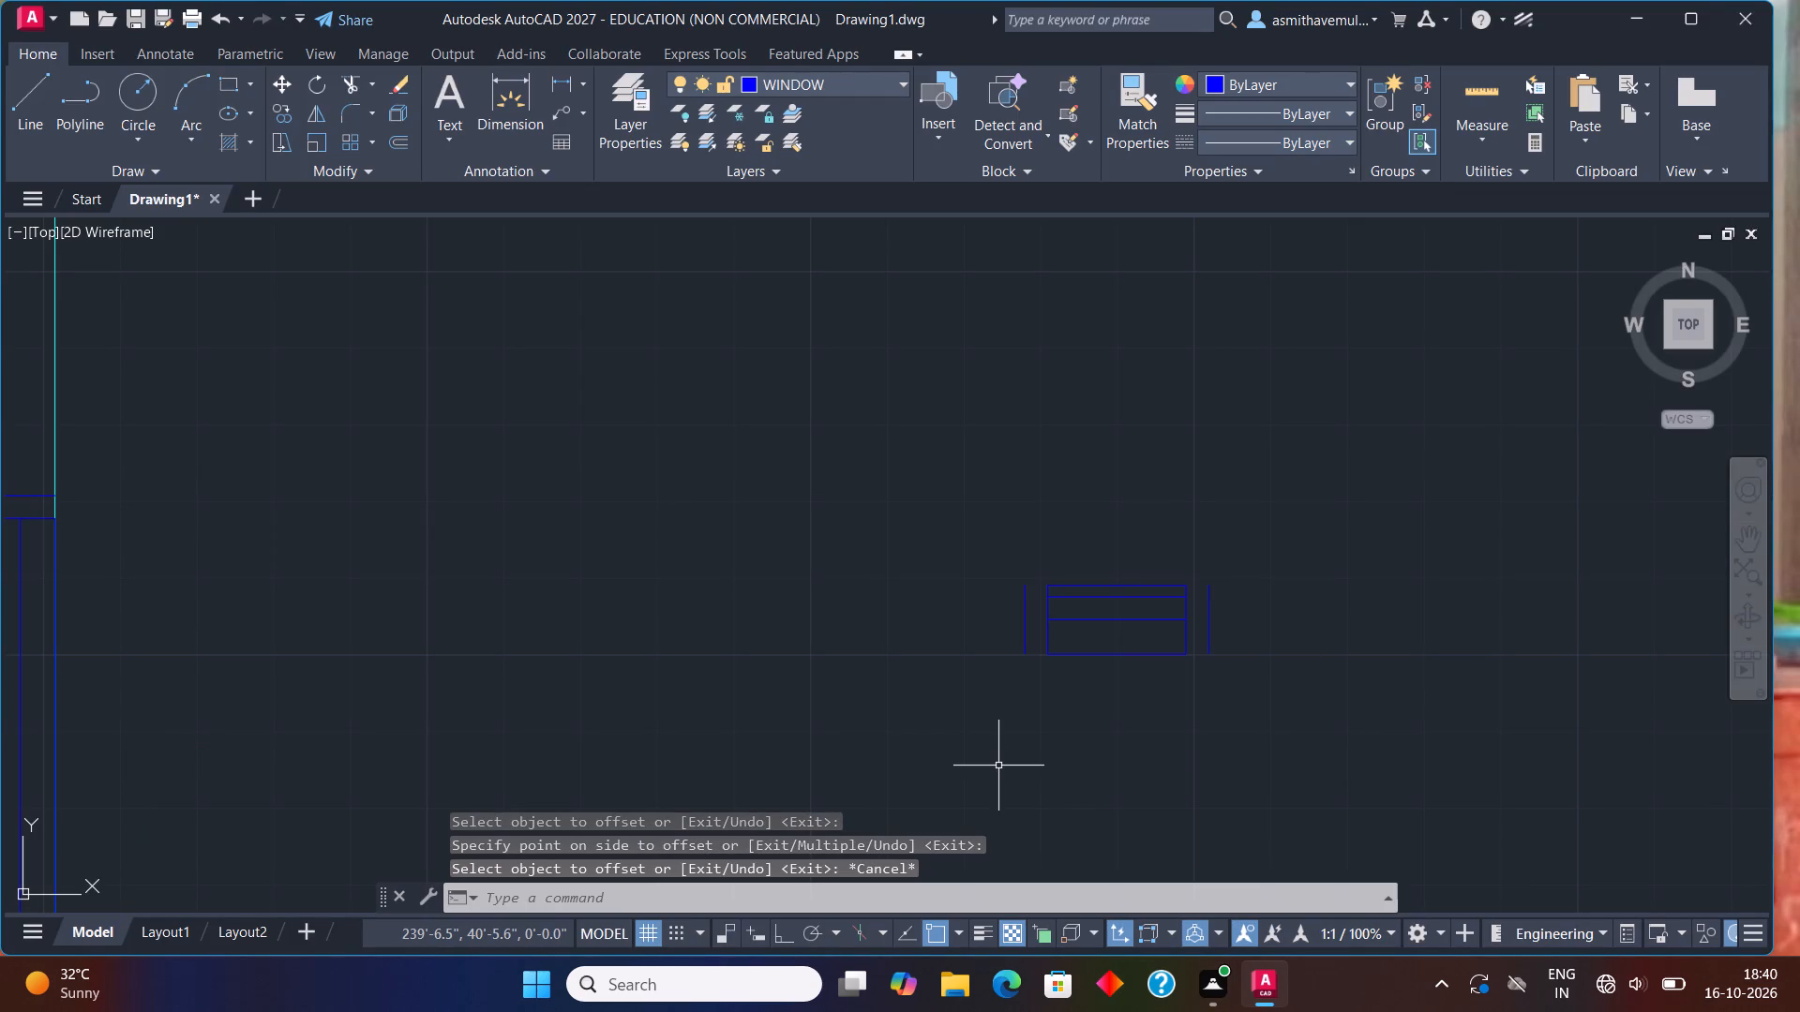
Rotate the whole small window 270° about its upper-left corner so it stands vertically.
left_click_drag(1230, 596, 979, 614)
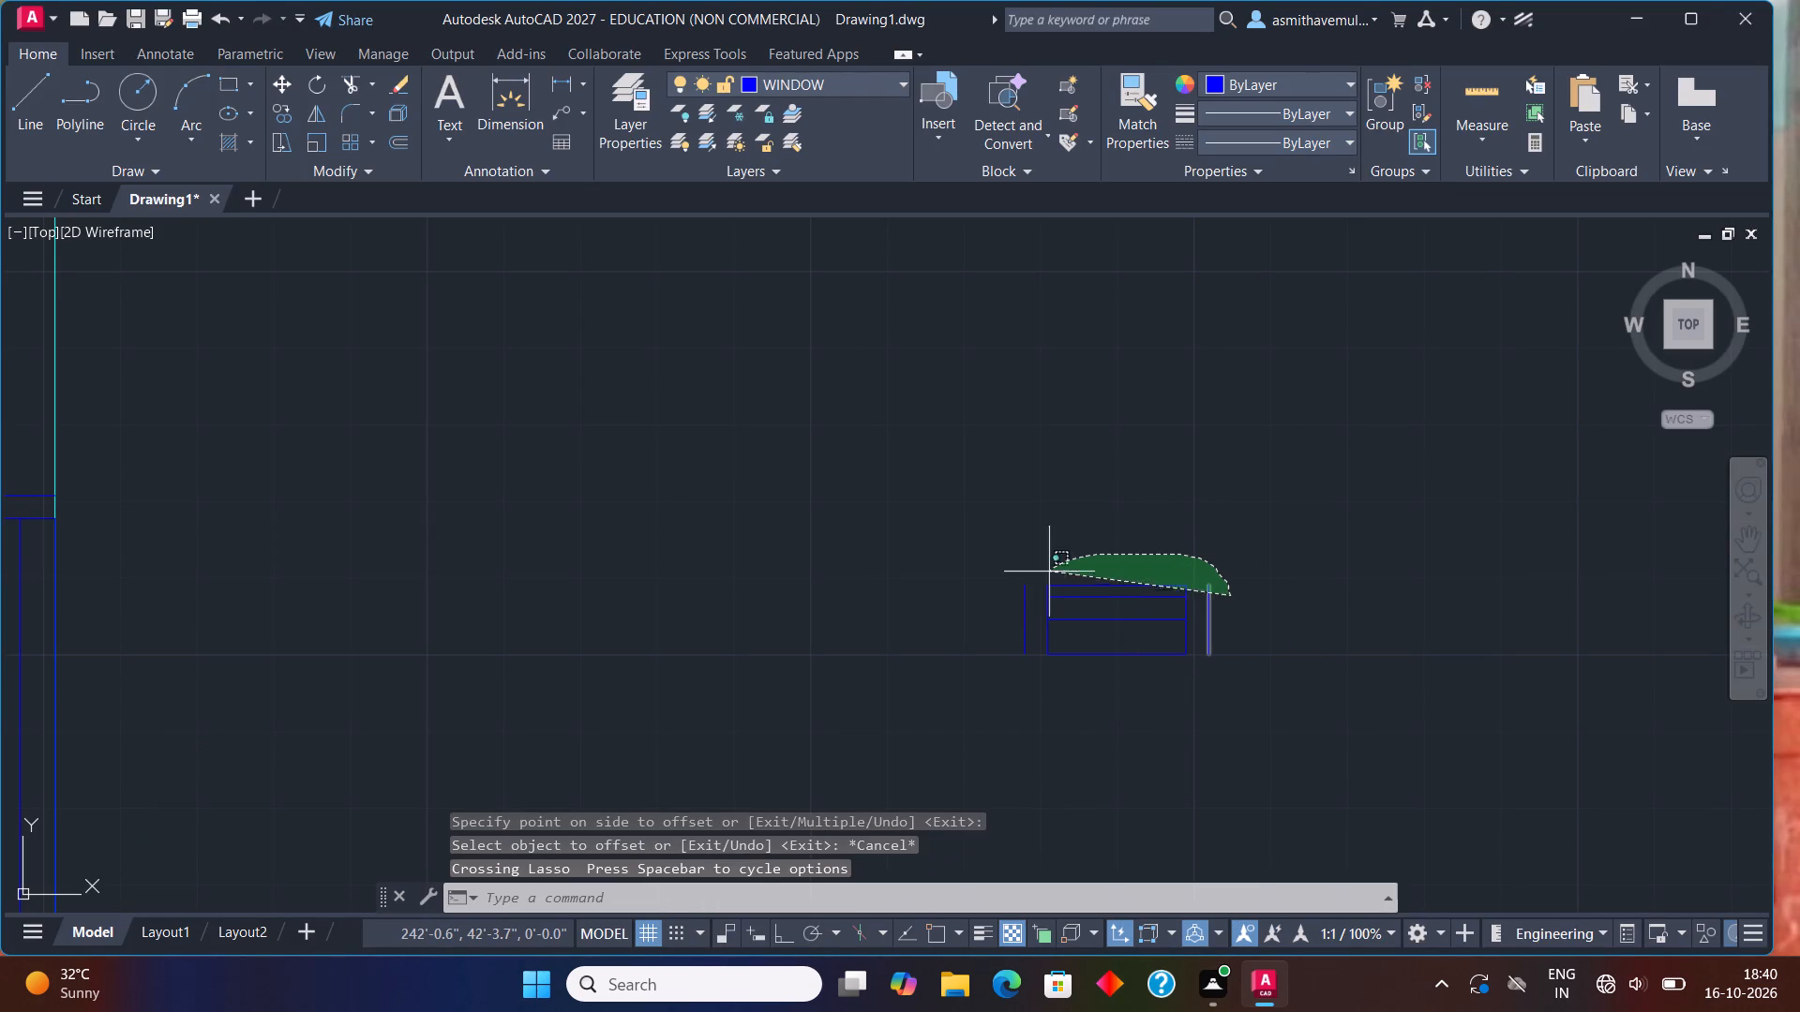
left_click_drag(979, 614, 1224, 721)
type("RO")
key("Return")
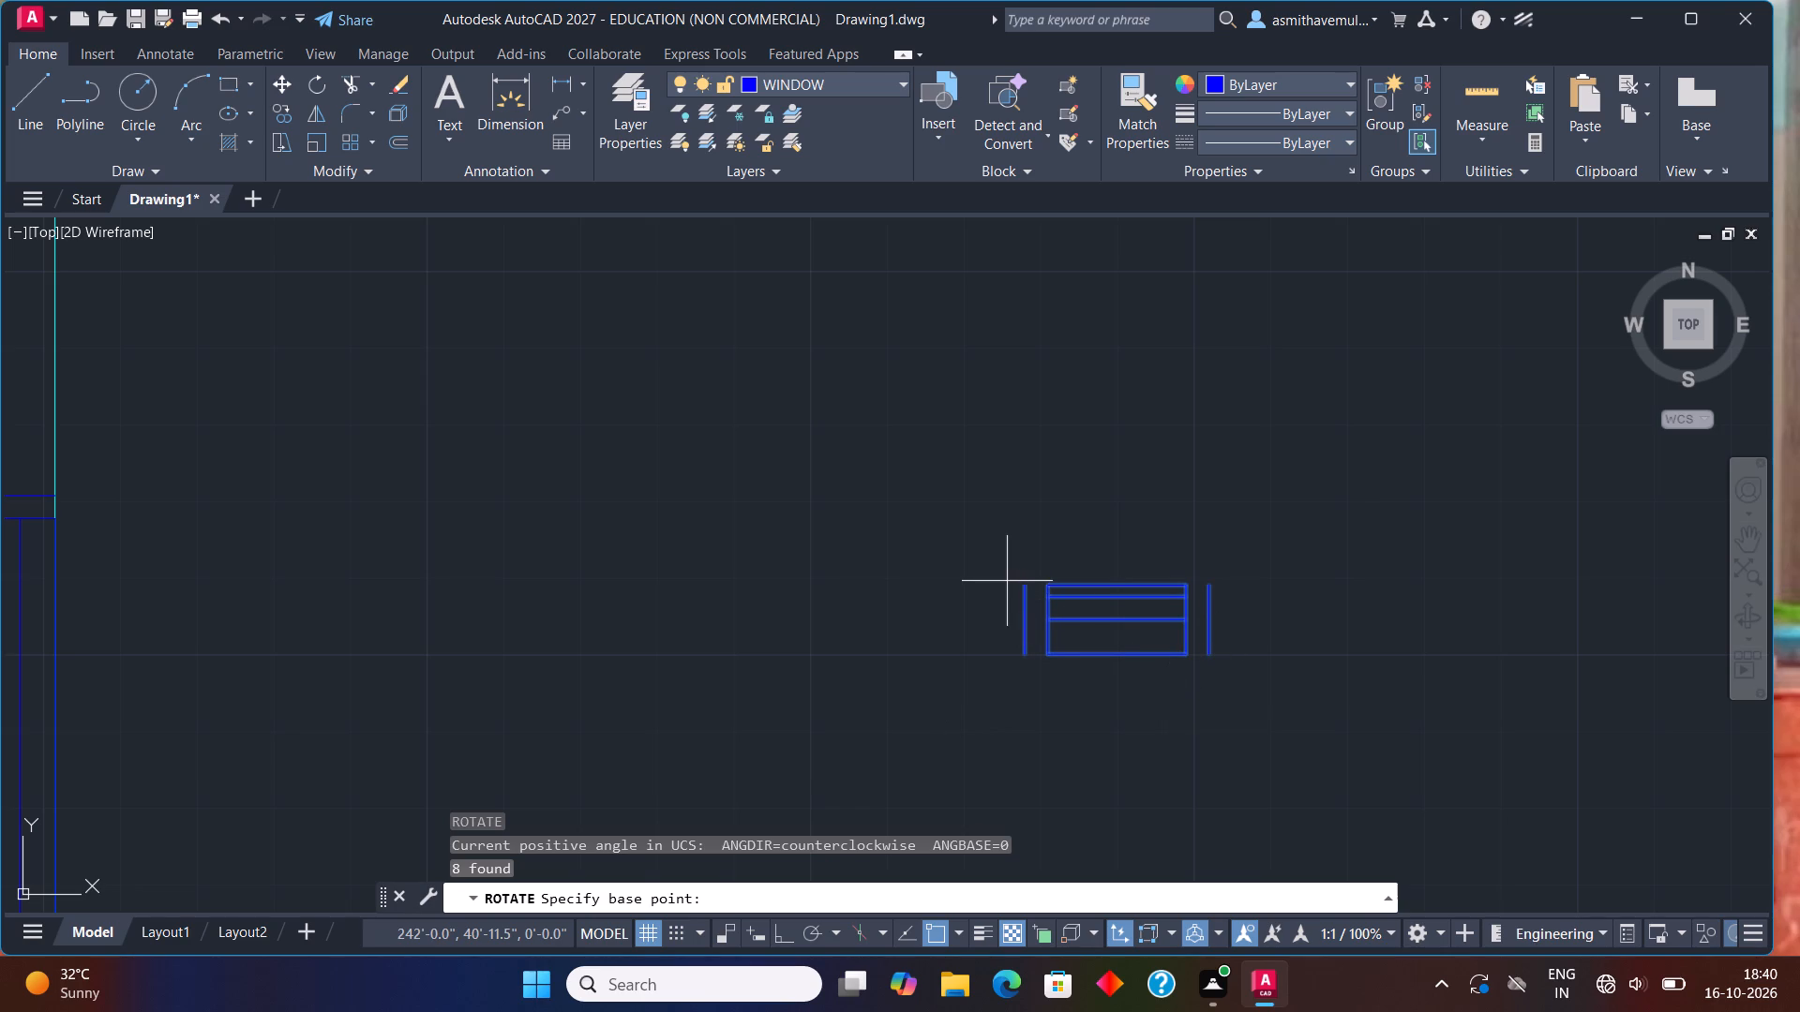
left_click(1020, 586)
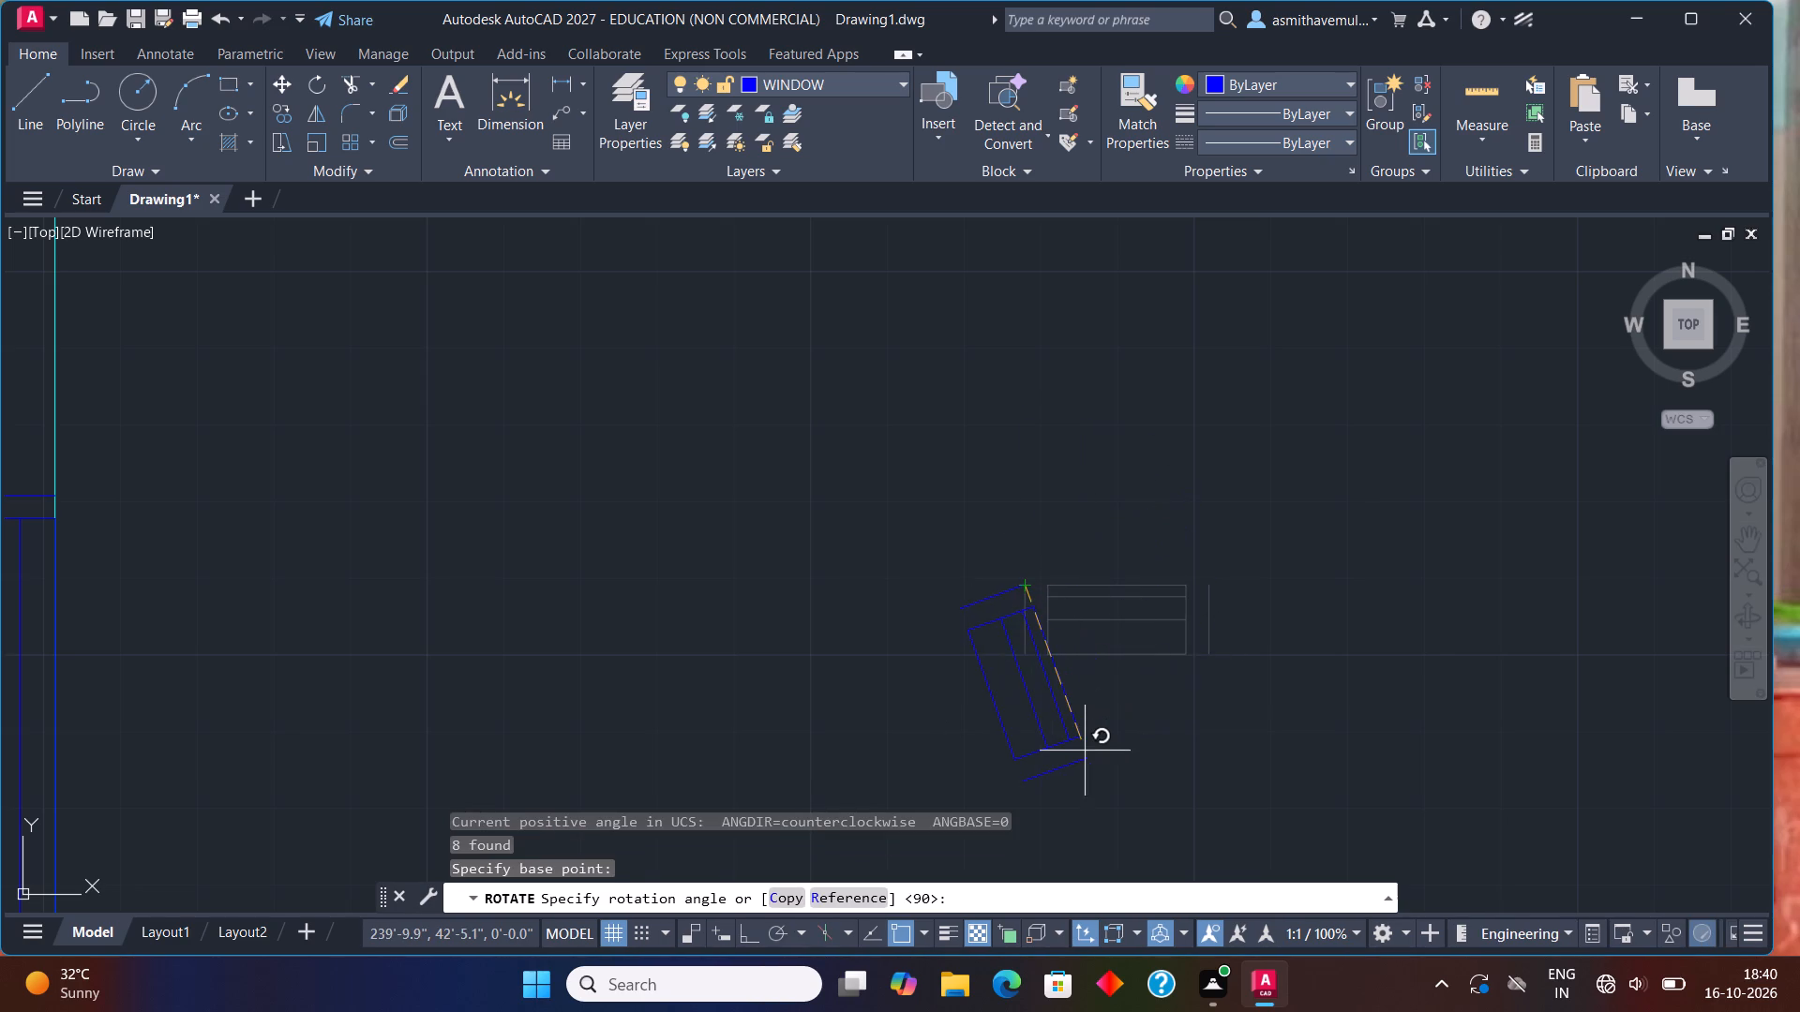
key("F8")
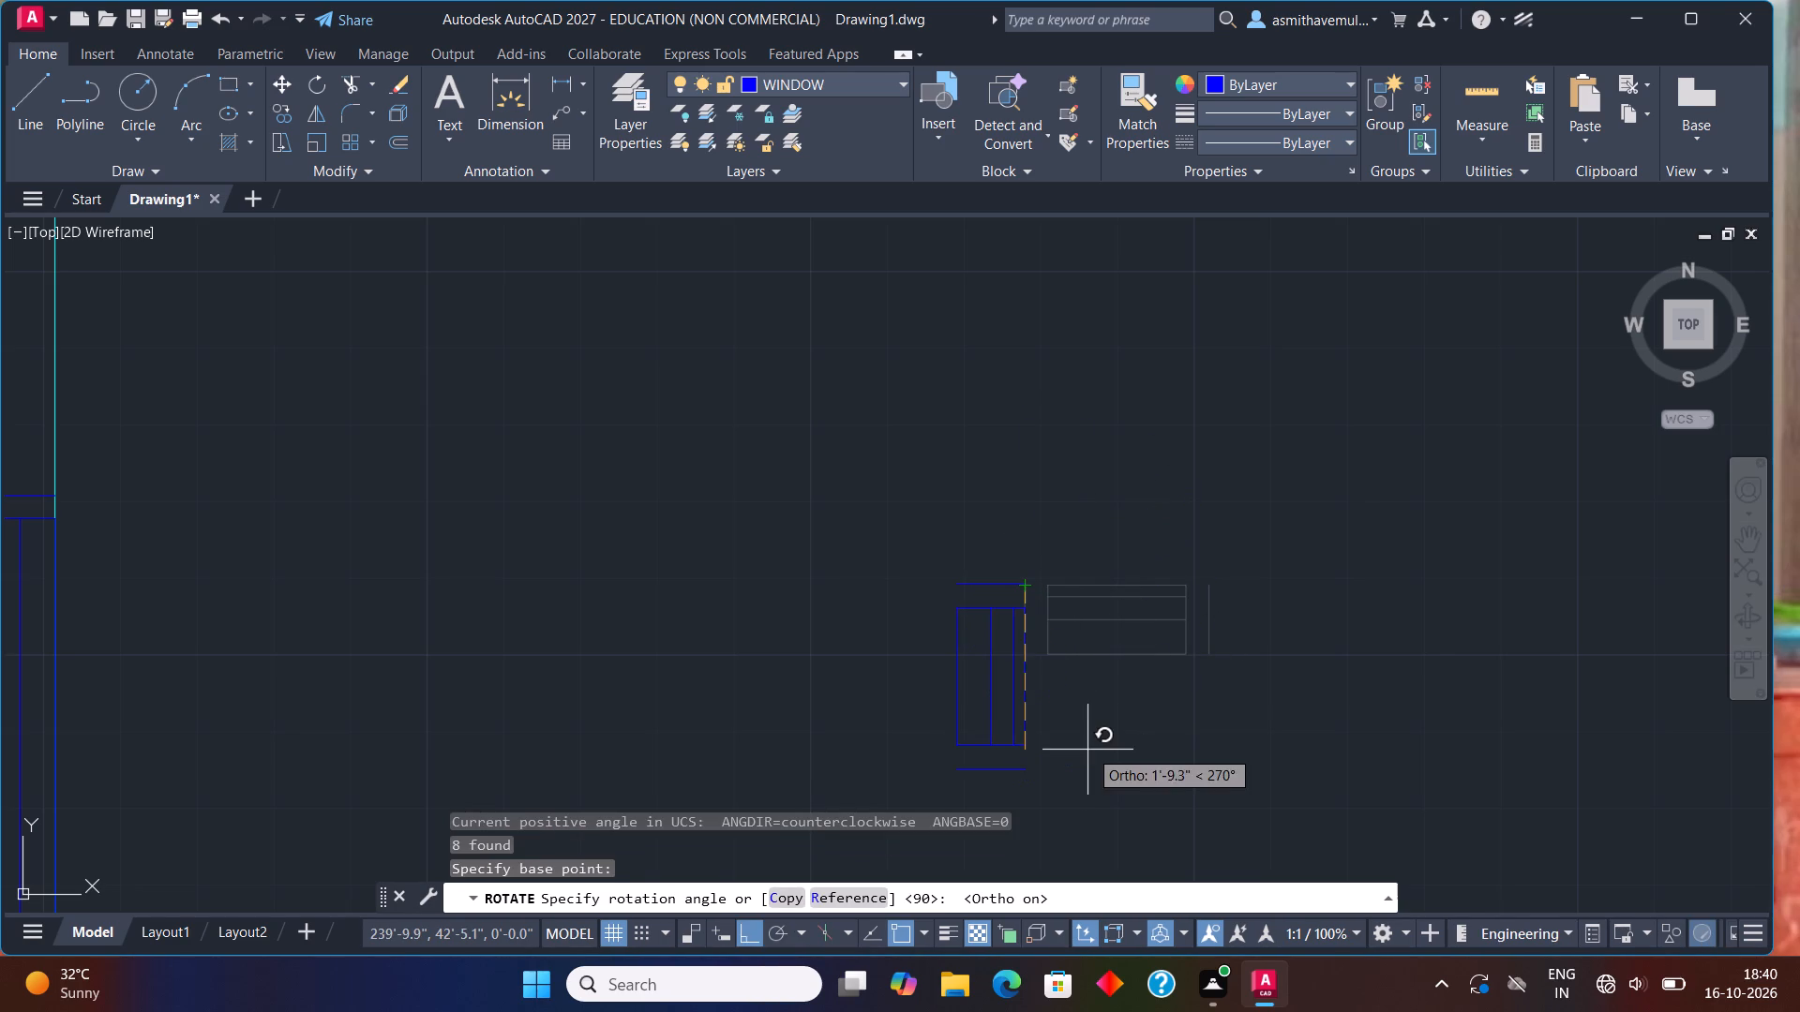
left_click(1096, 731)
Copy the vertical small window once, horizontally to its right in the empty area beside the plan.
left_click_drag(1102, 555, 884, 764)
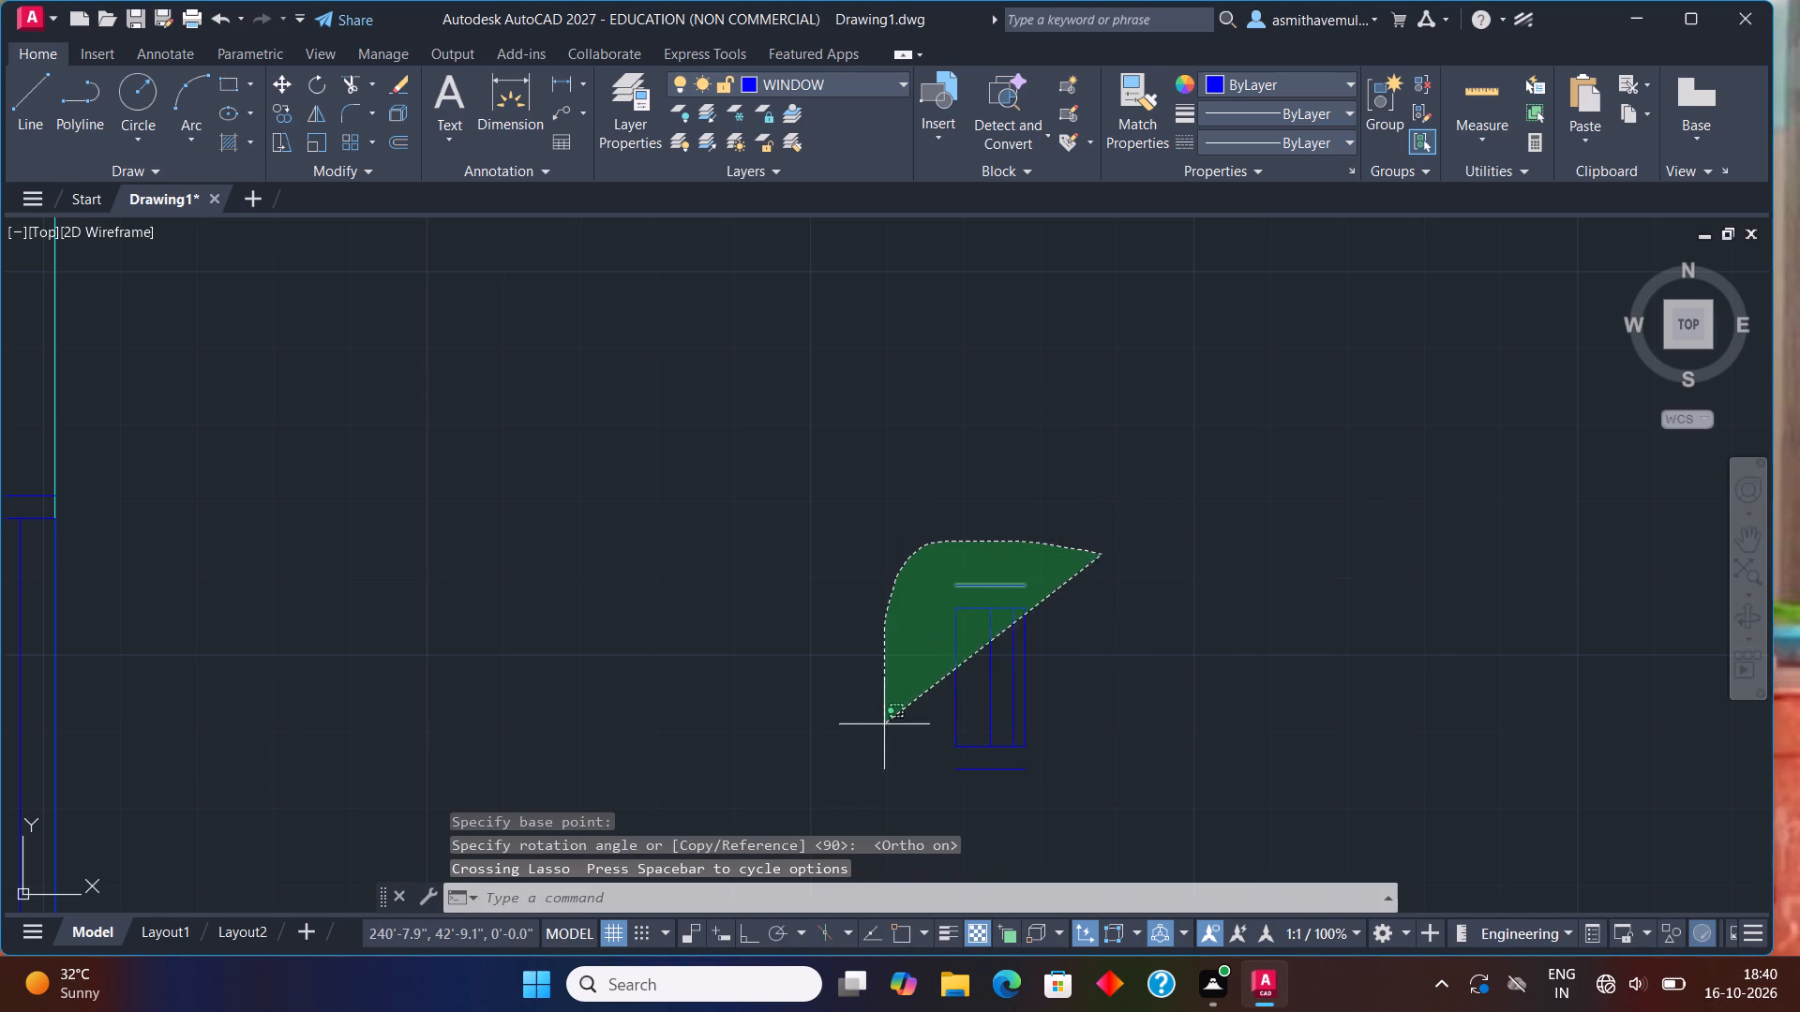
left_click_drag(884, 764, 1102, 897)
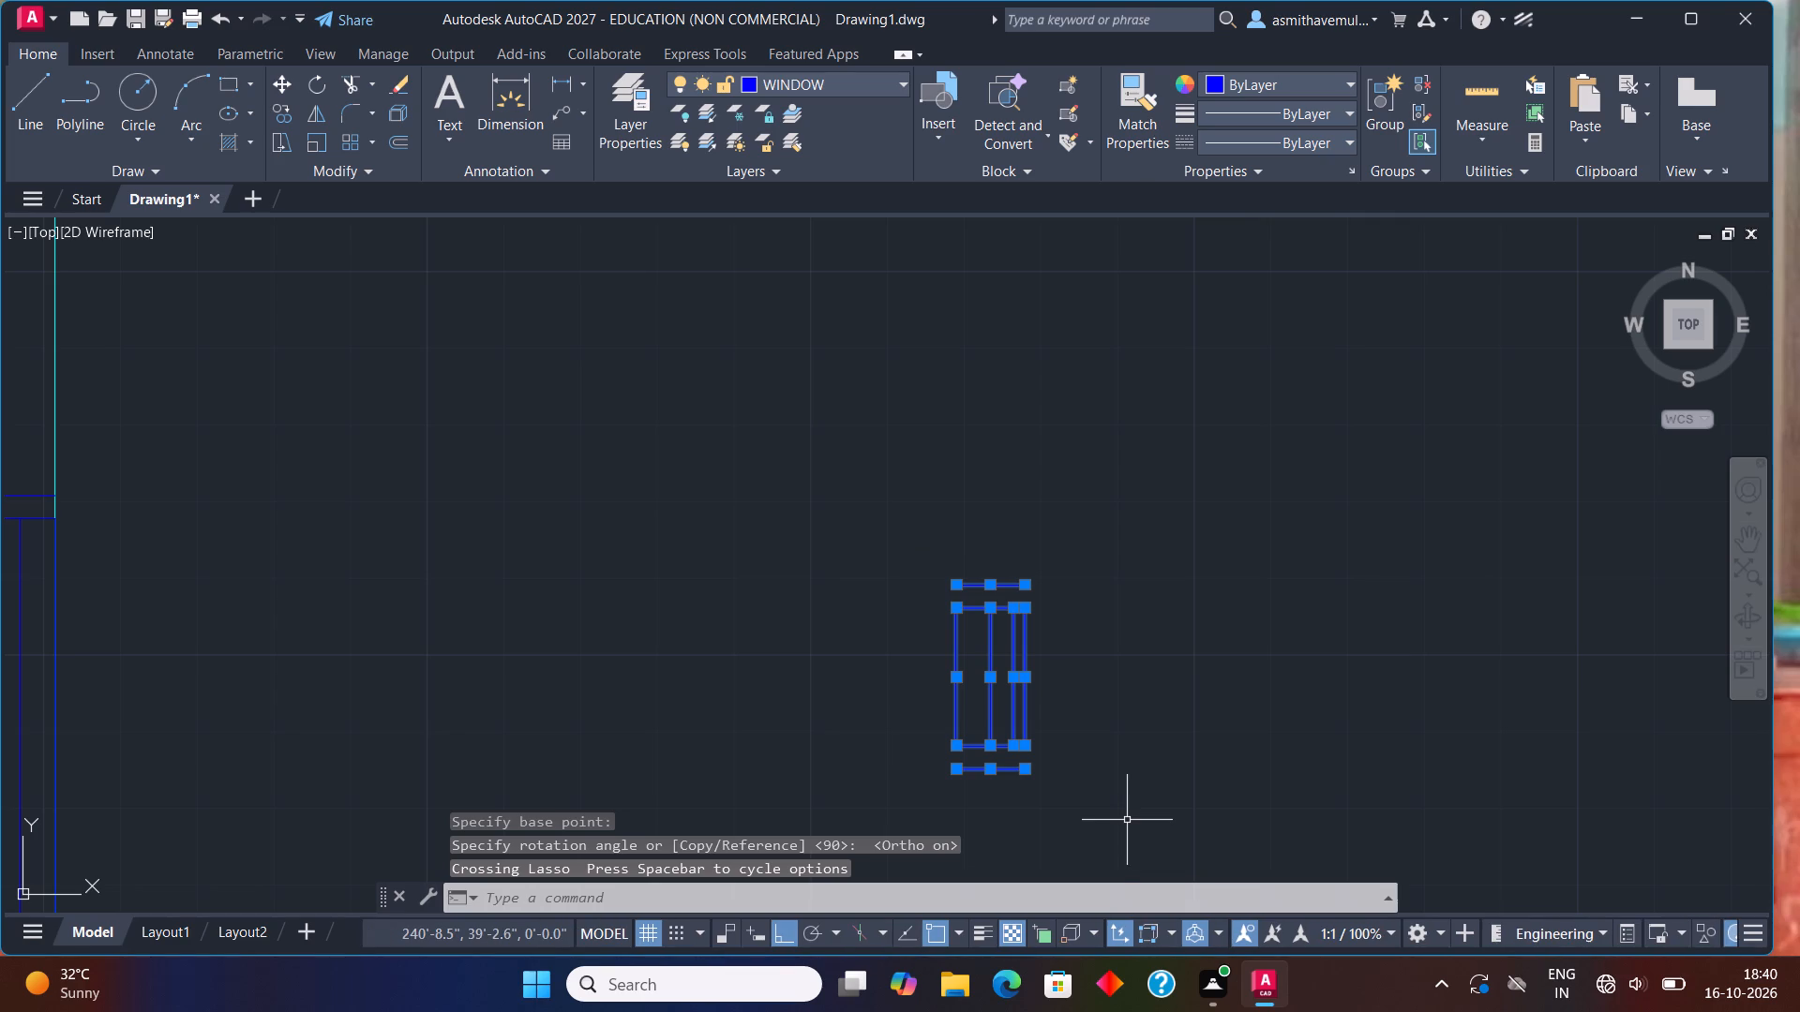
type("COPY")
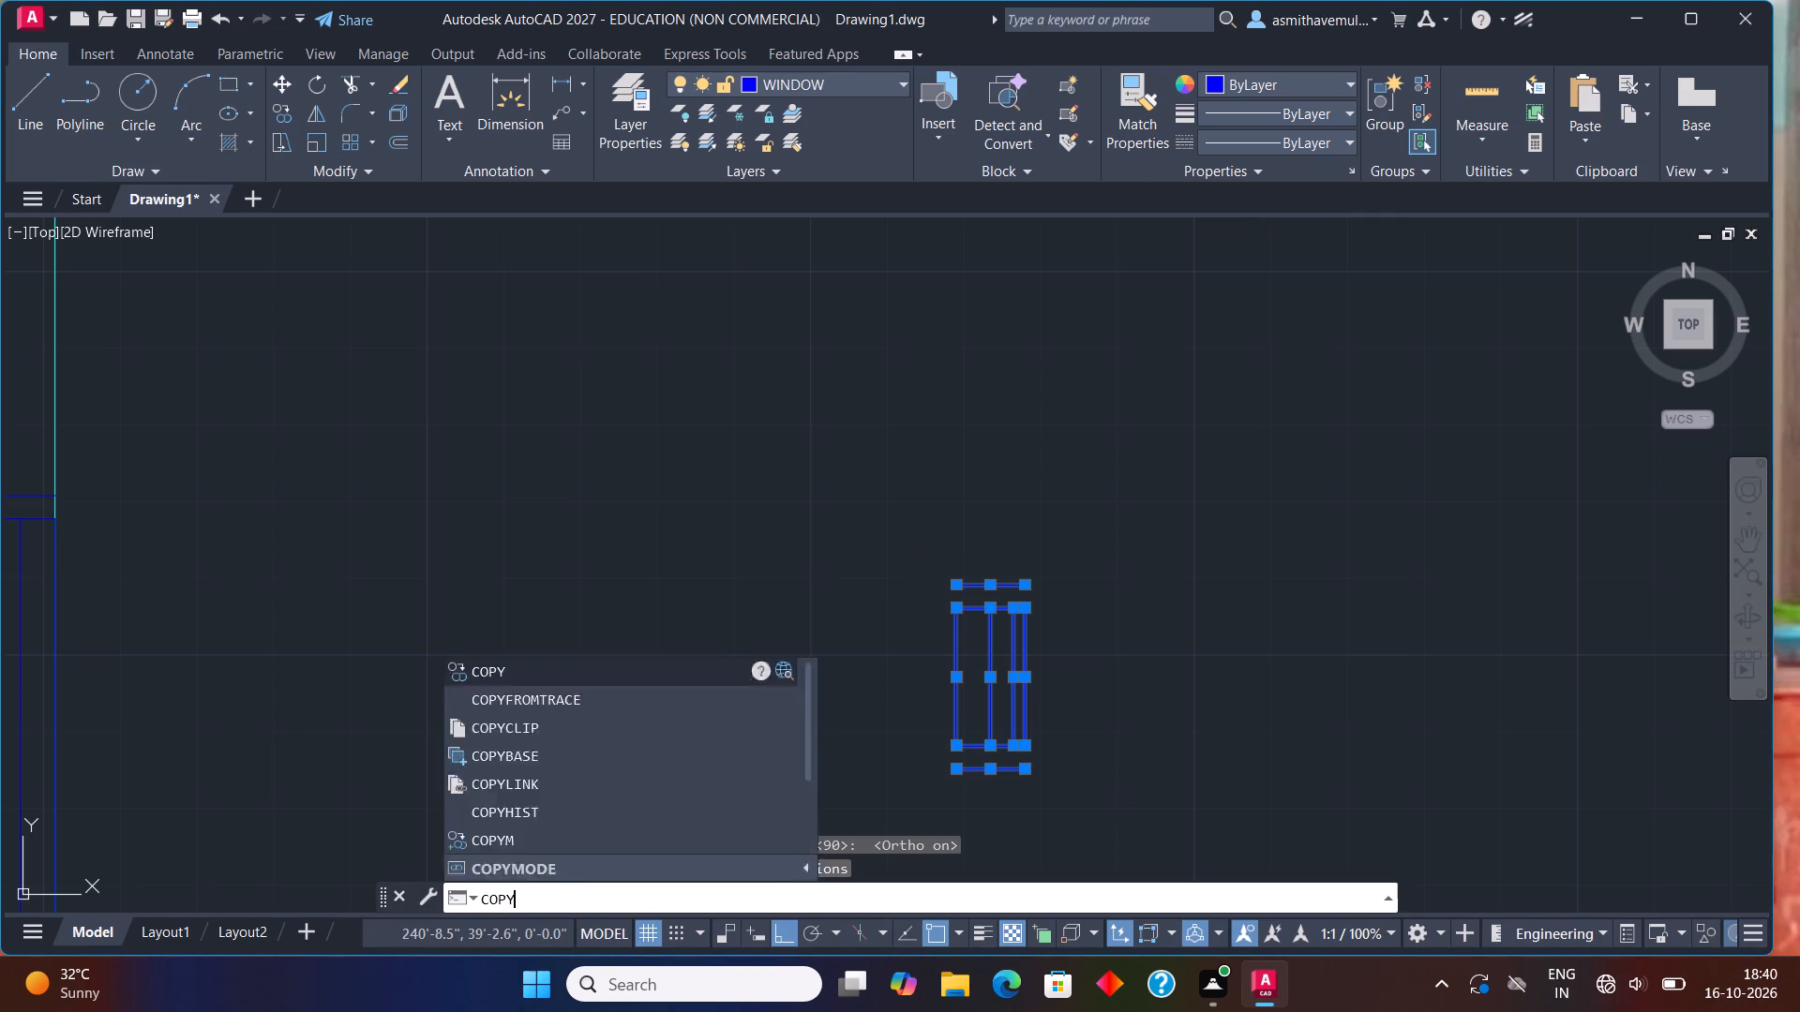
key("Return")
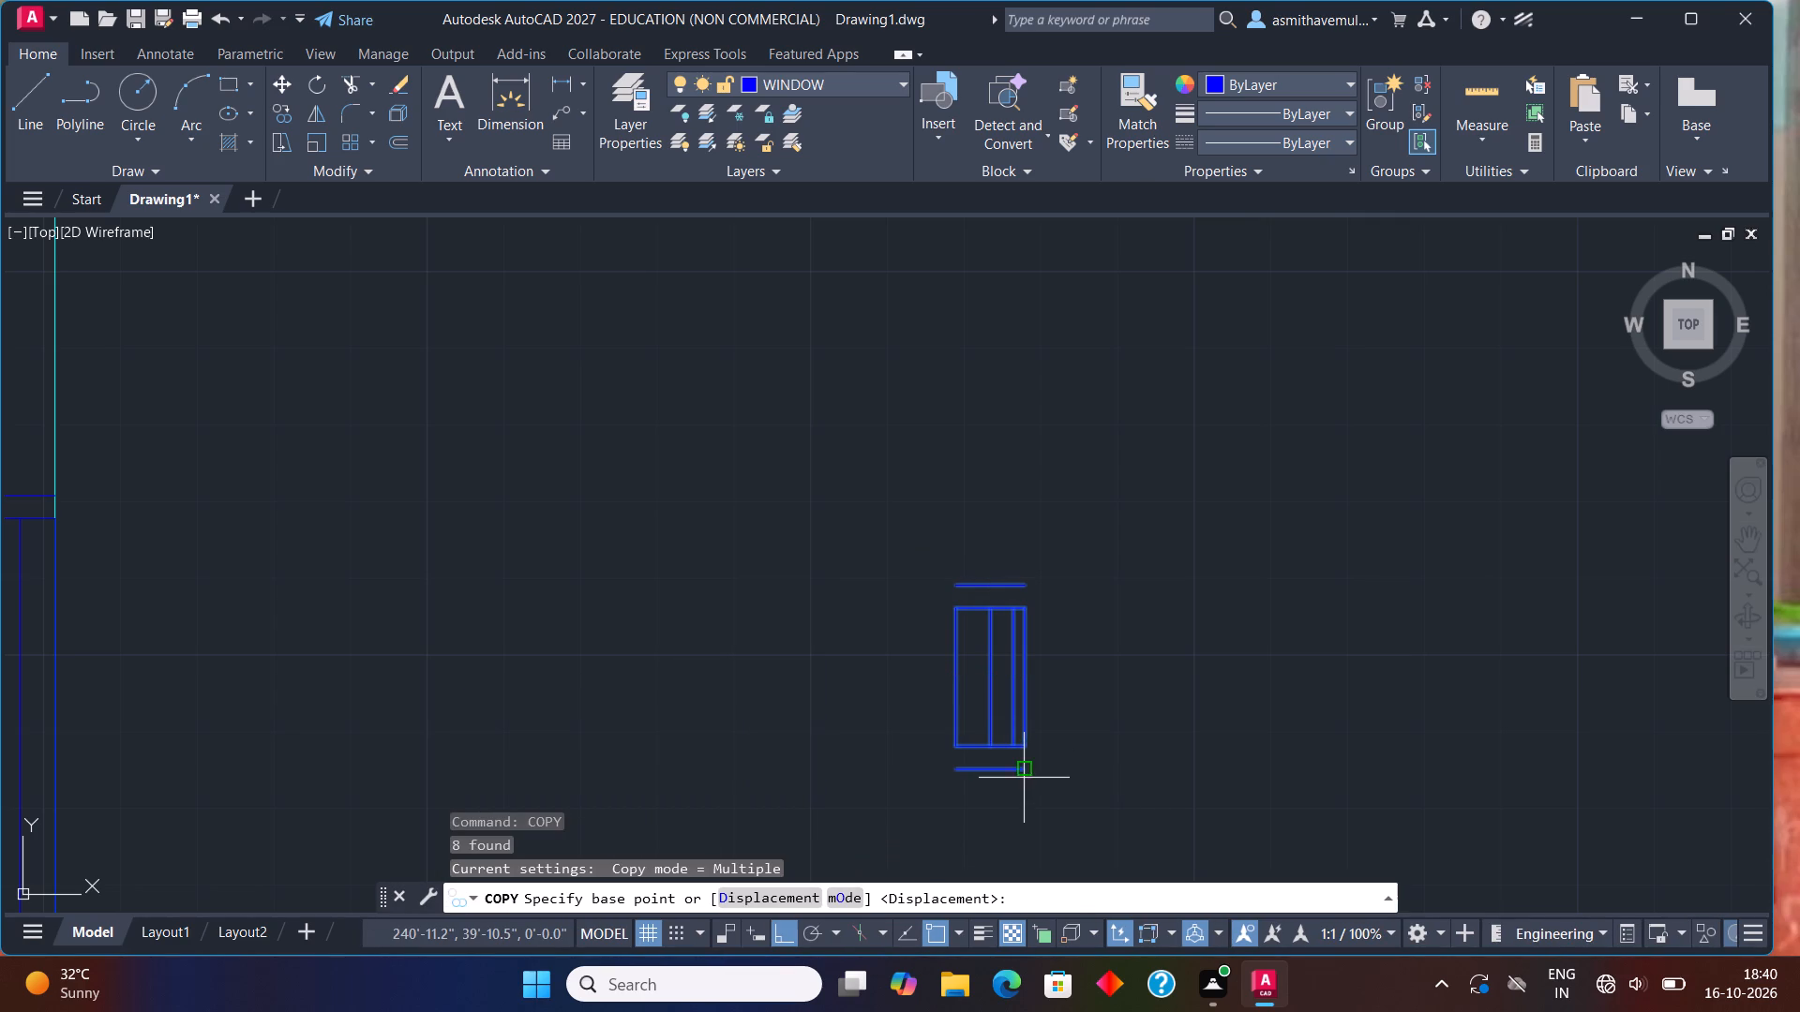
left_click(1025, 776)
left_click(1267, 707)
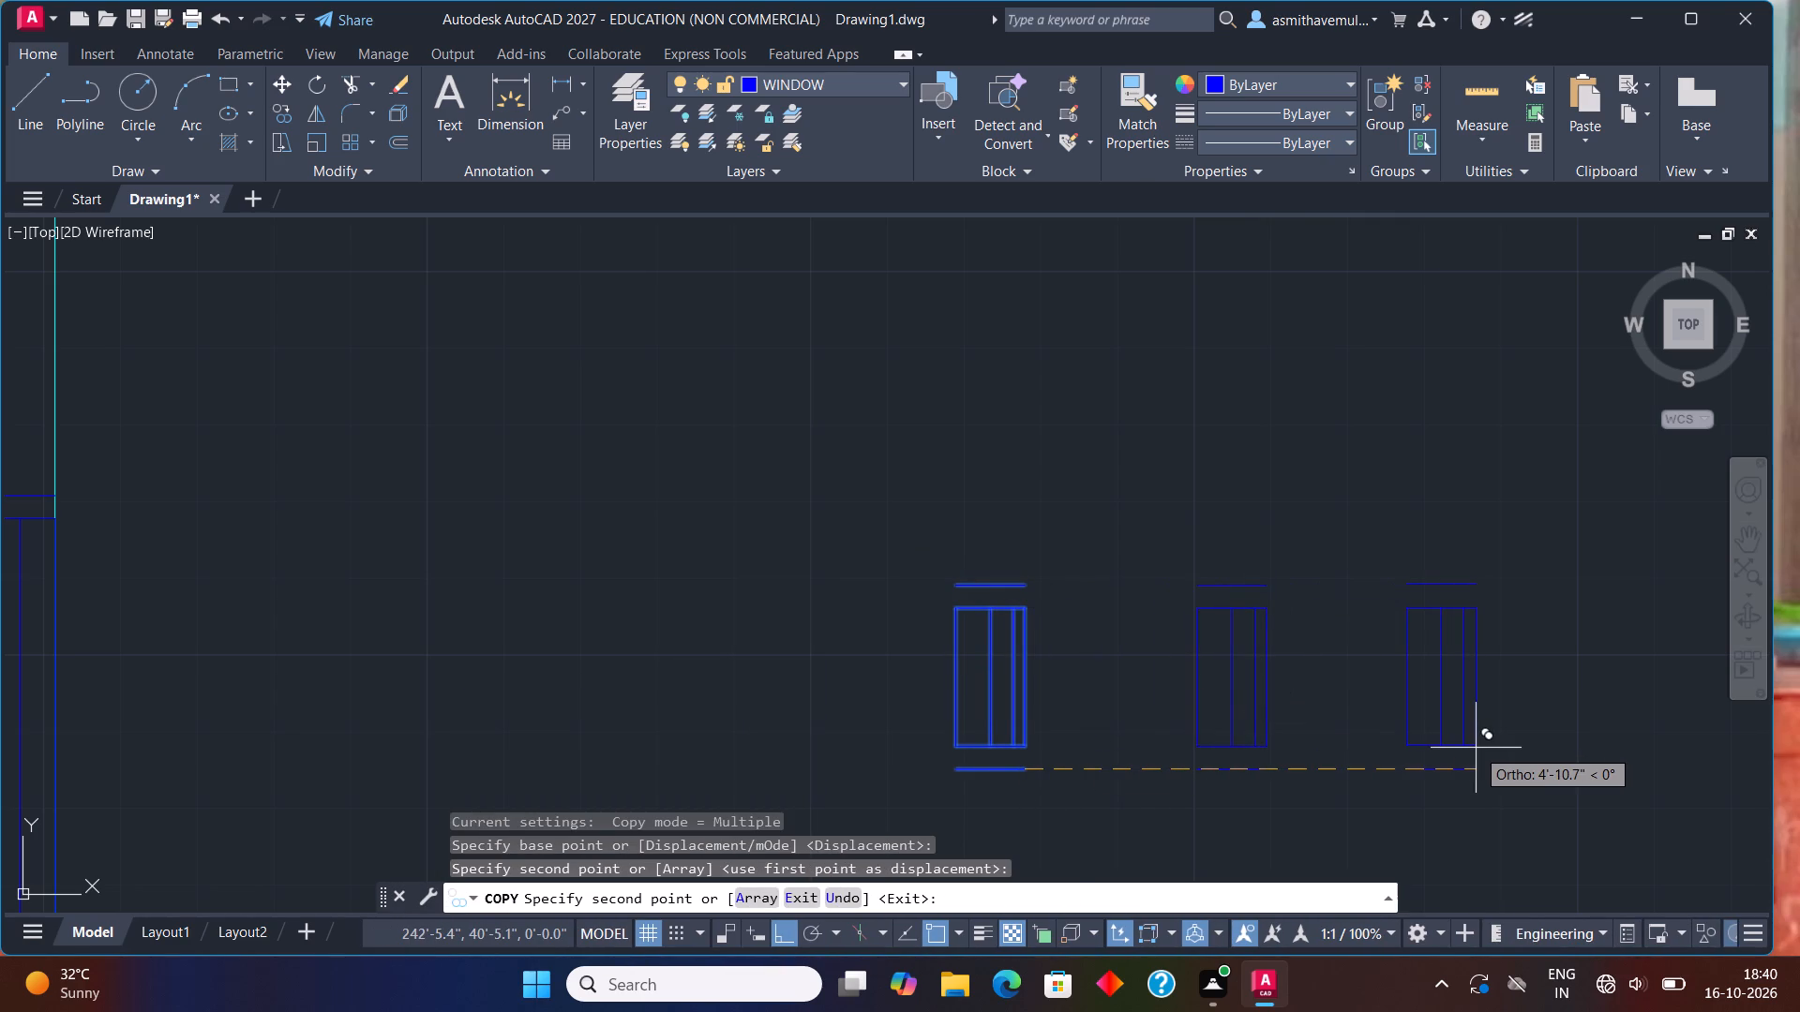
key("Escape")
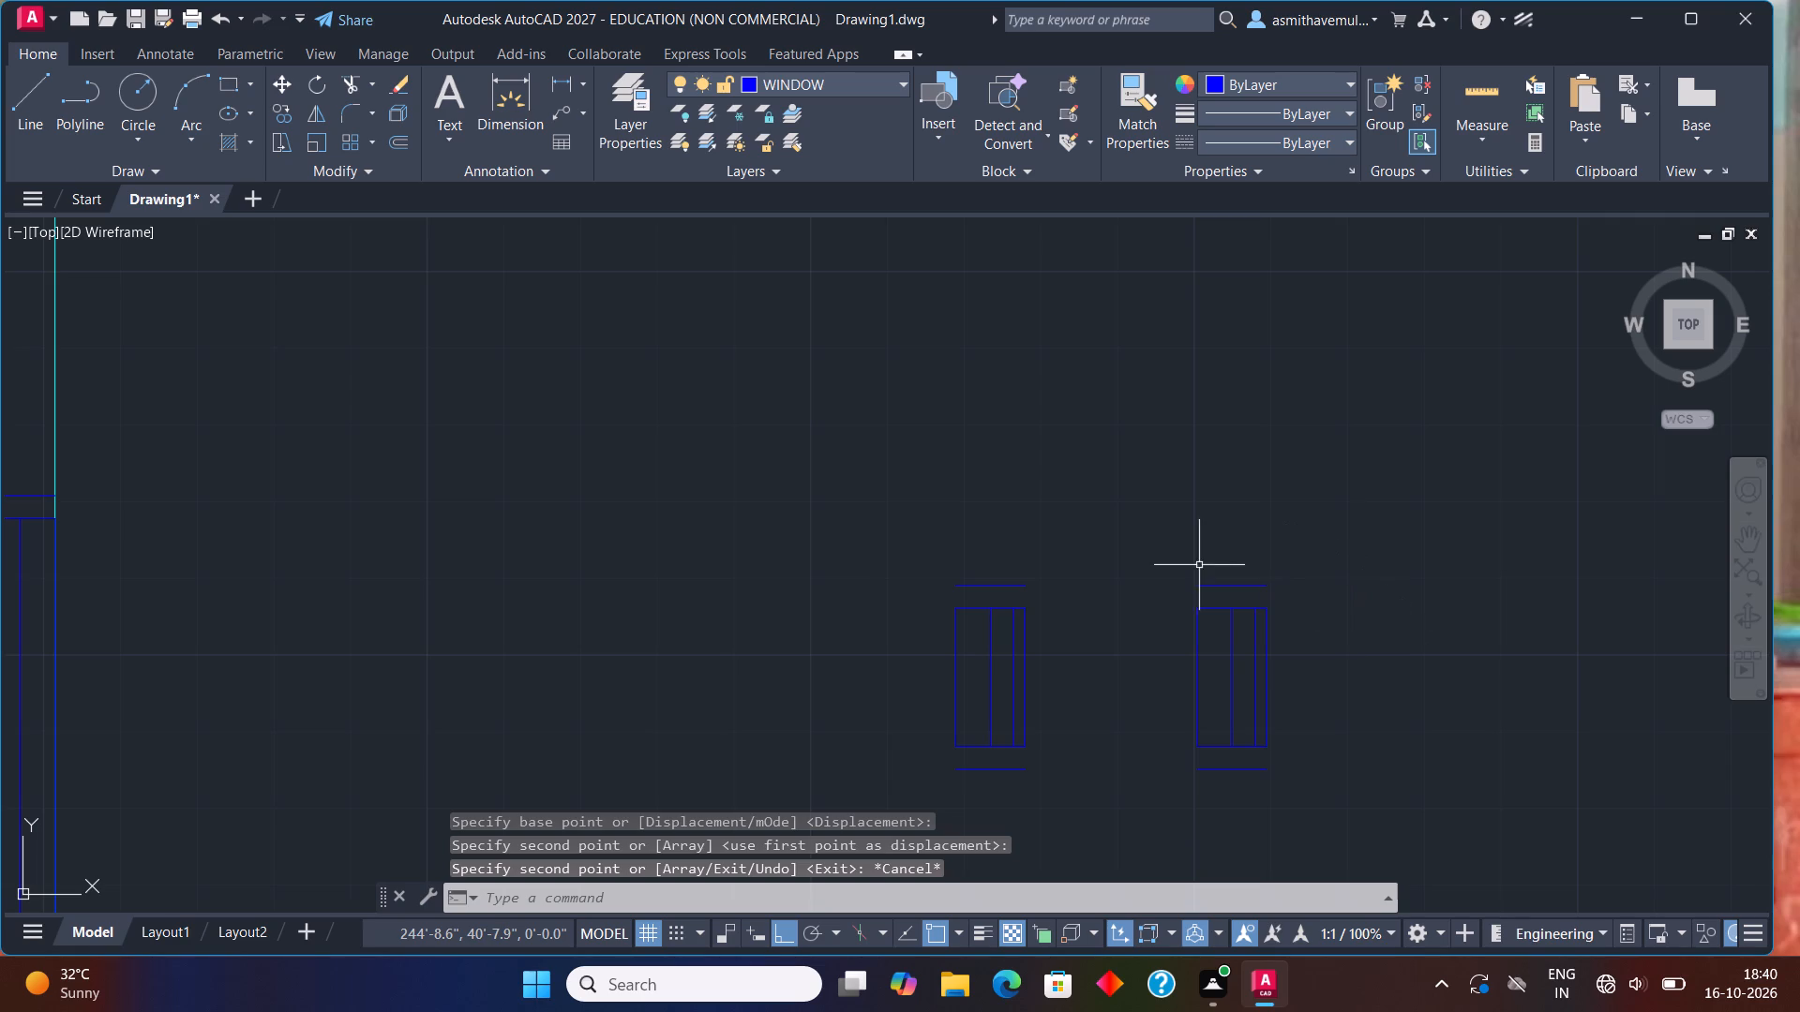
Move the original small window by its top-right corner into the left outer wall, between the two partitions of the narrow room.
left_click_drag(1029, 550, 1098, 781)
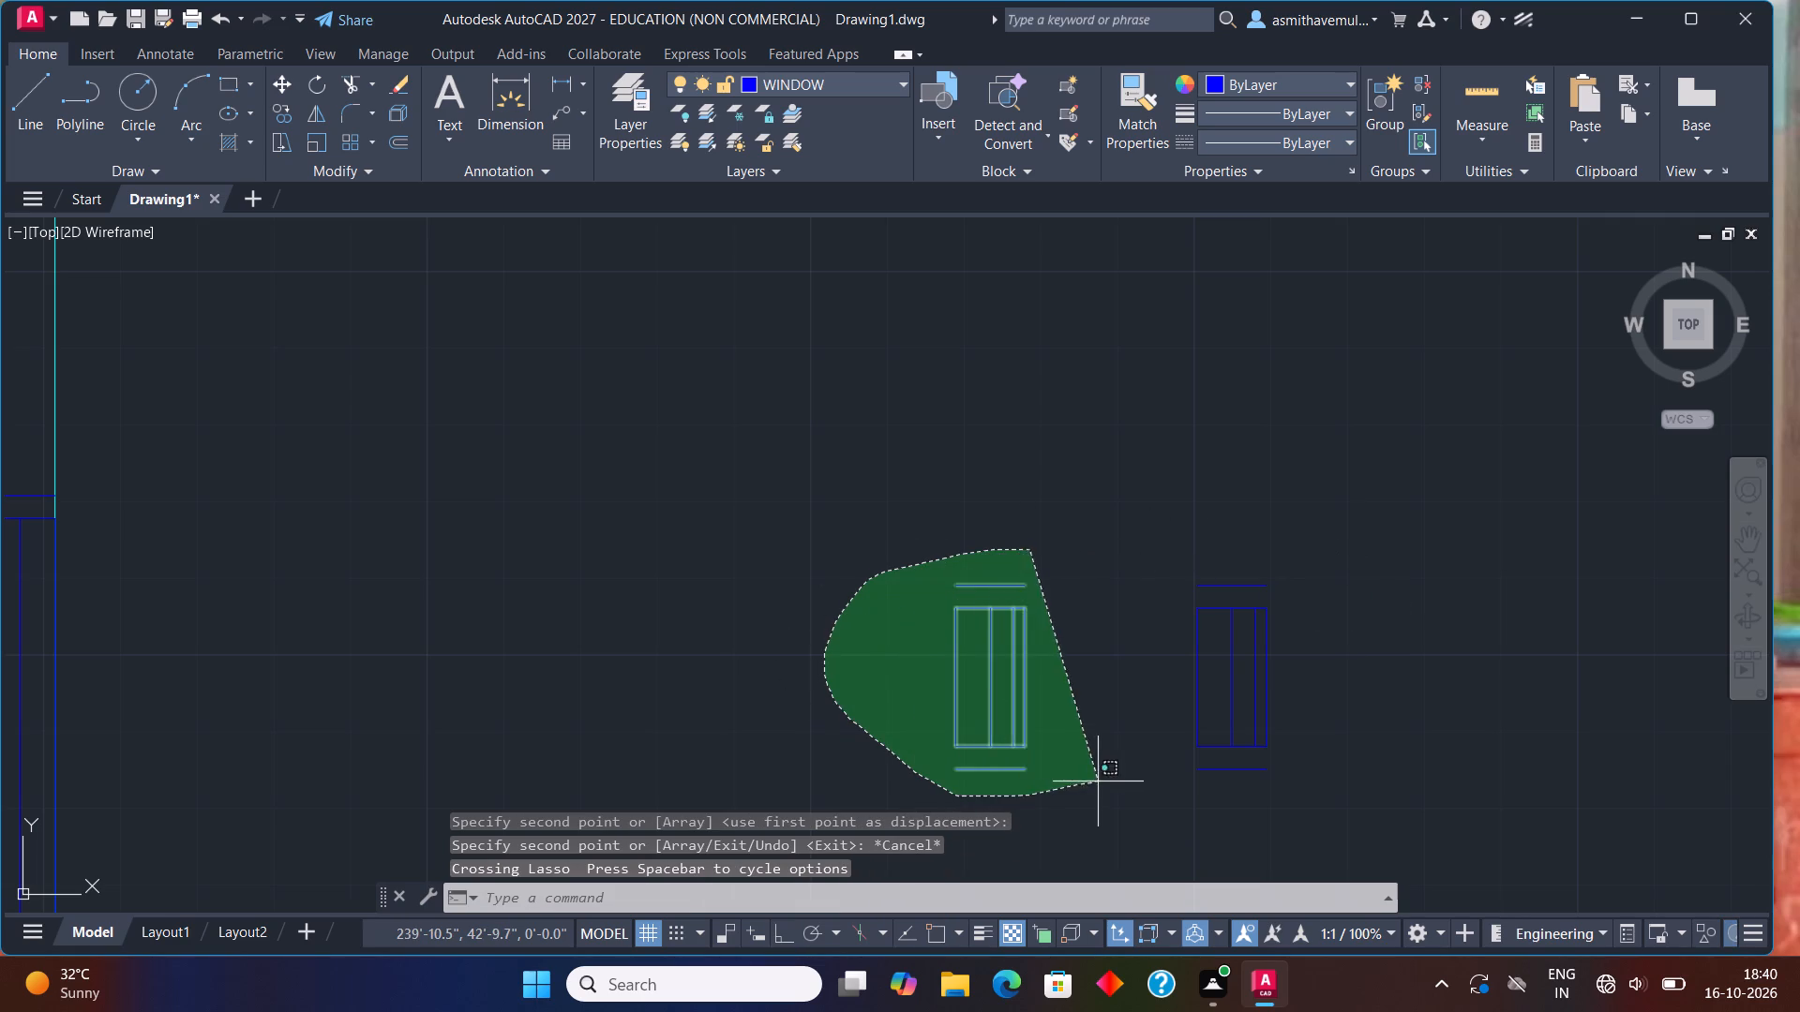
key("F8")
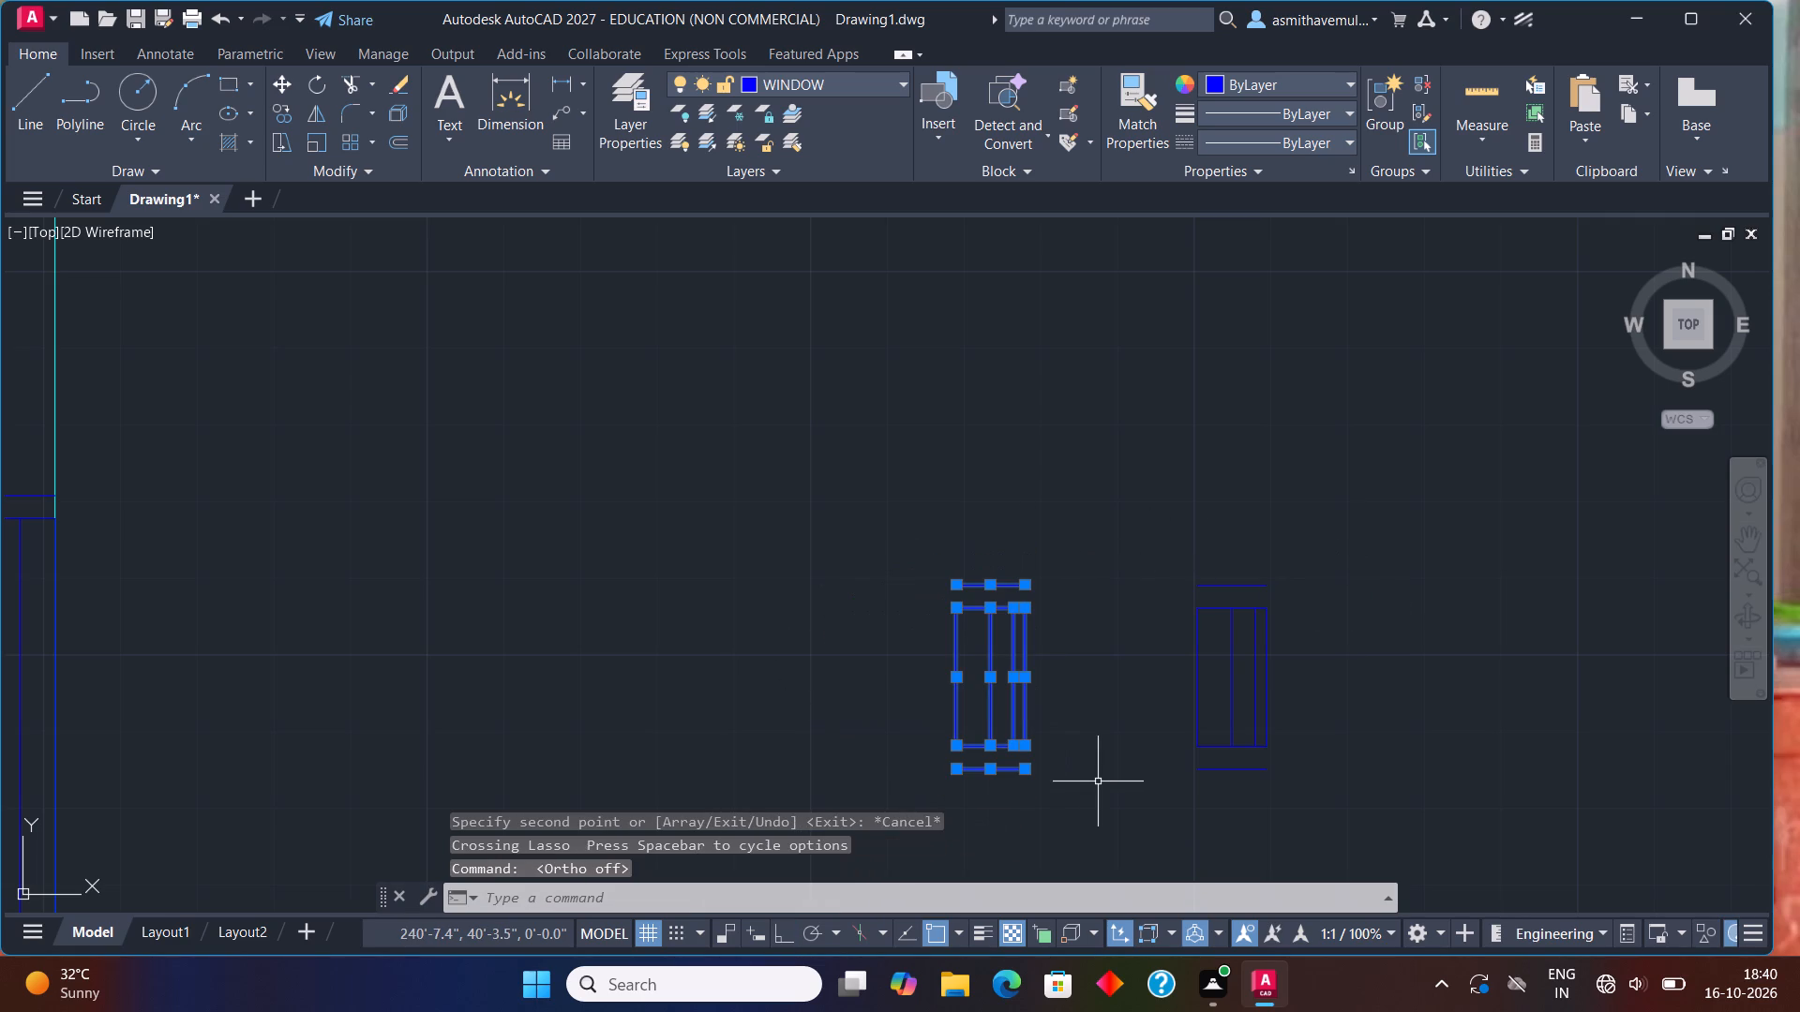
key("m")
key("Return")
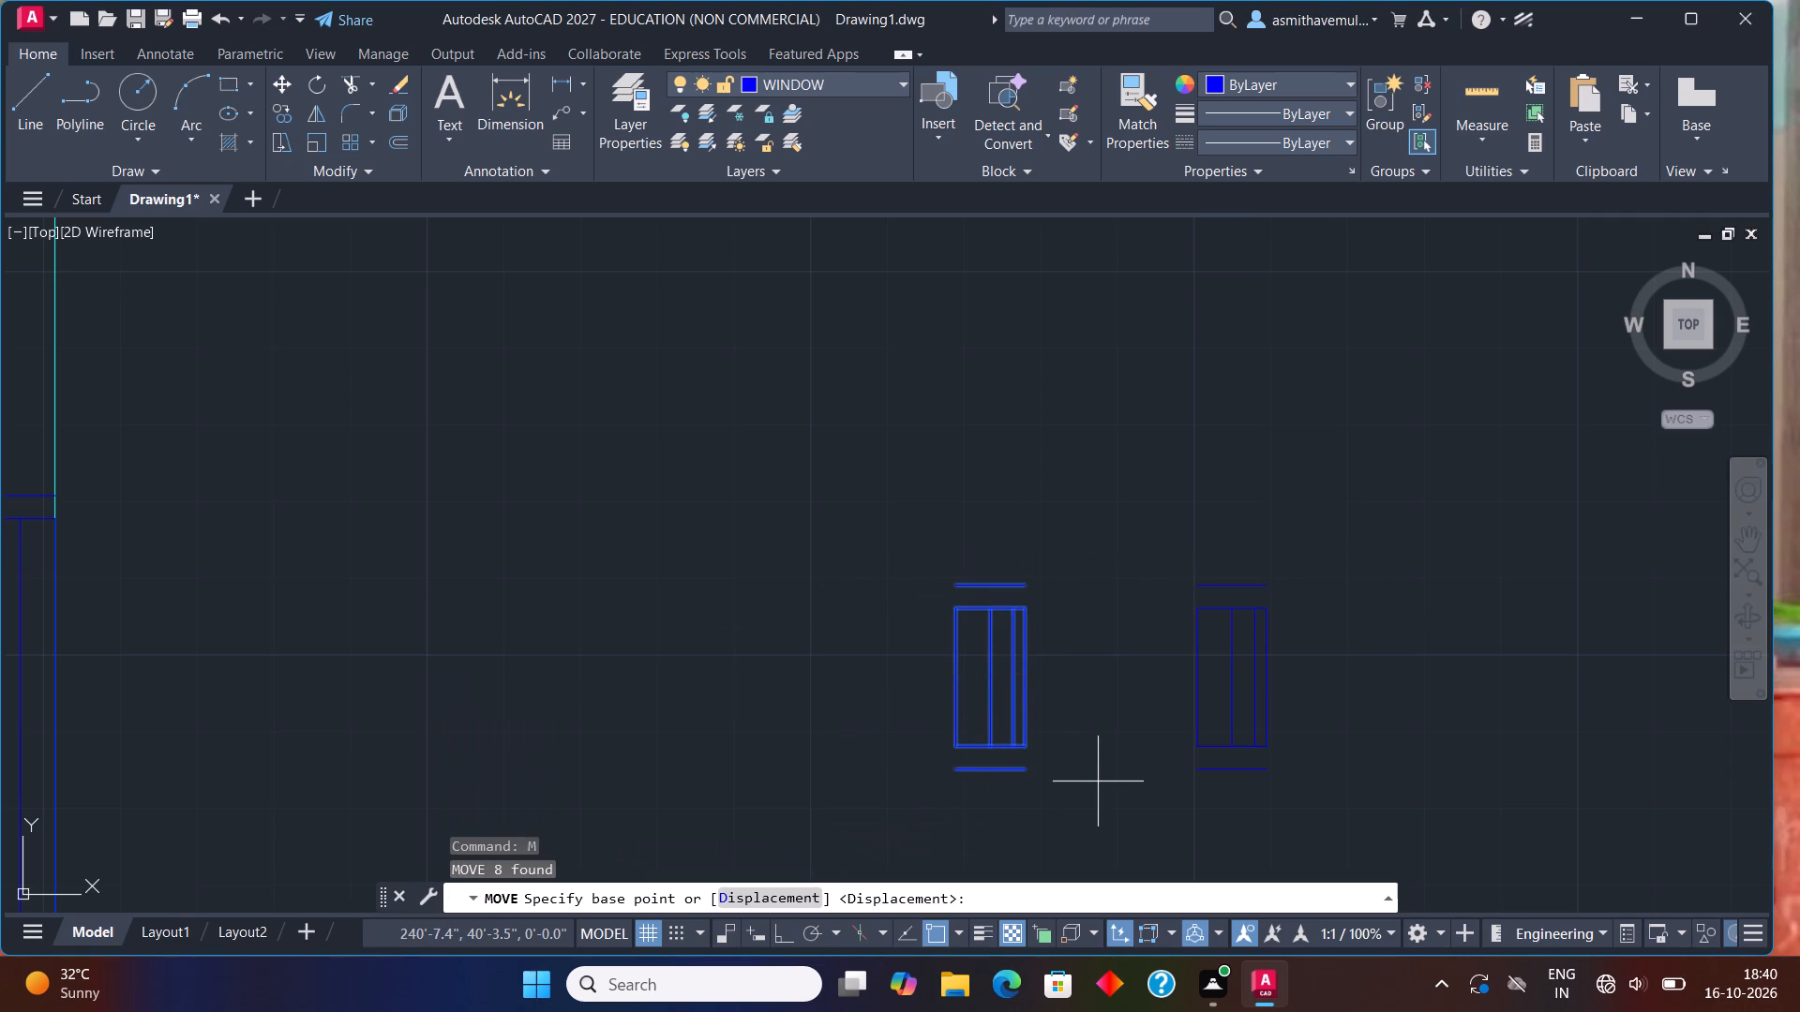
left_click(1027, 581)
scroll(515, 590, "down", 3)
middle_click_drag(435, 596, 597, 623)
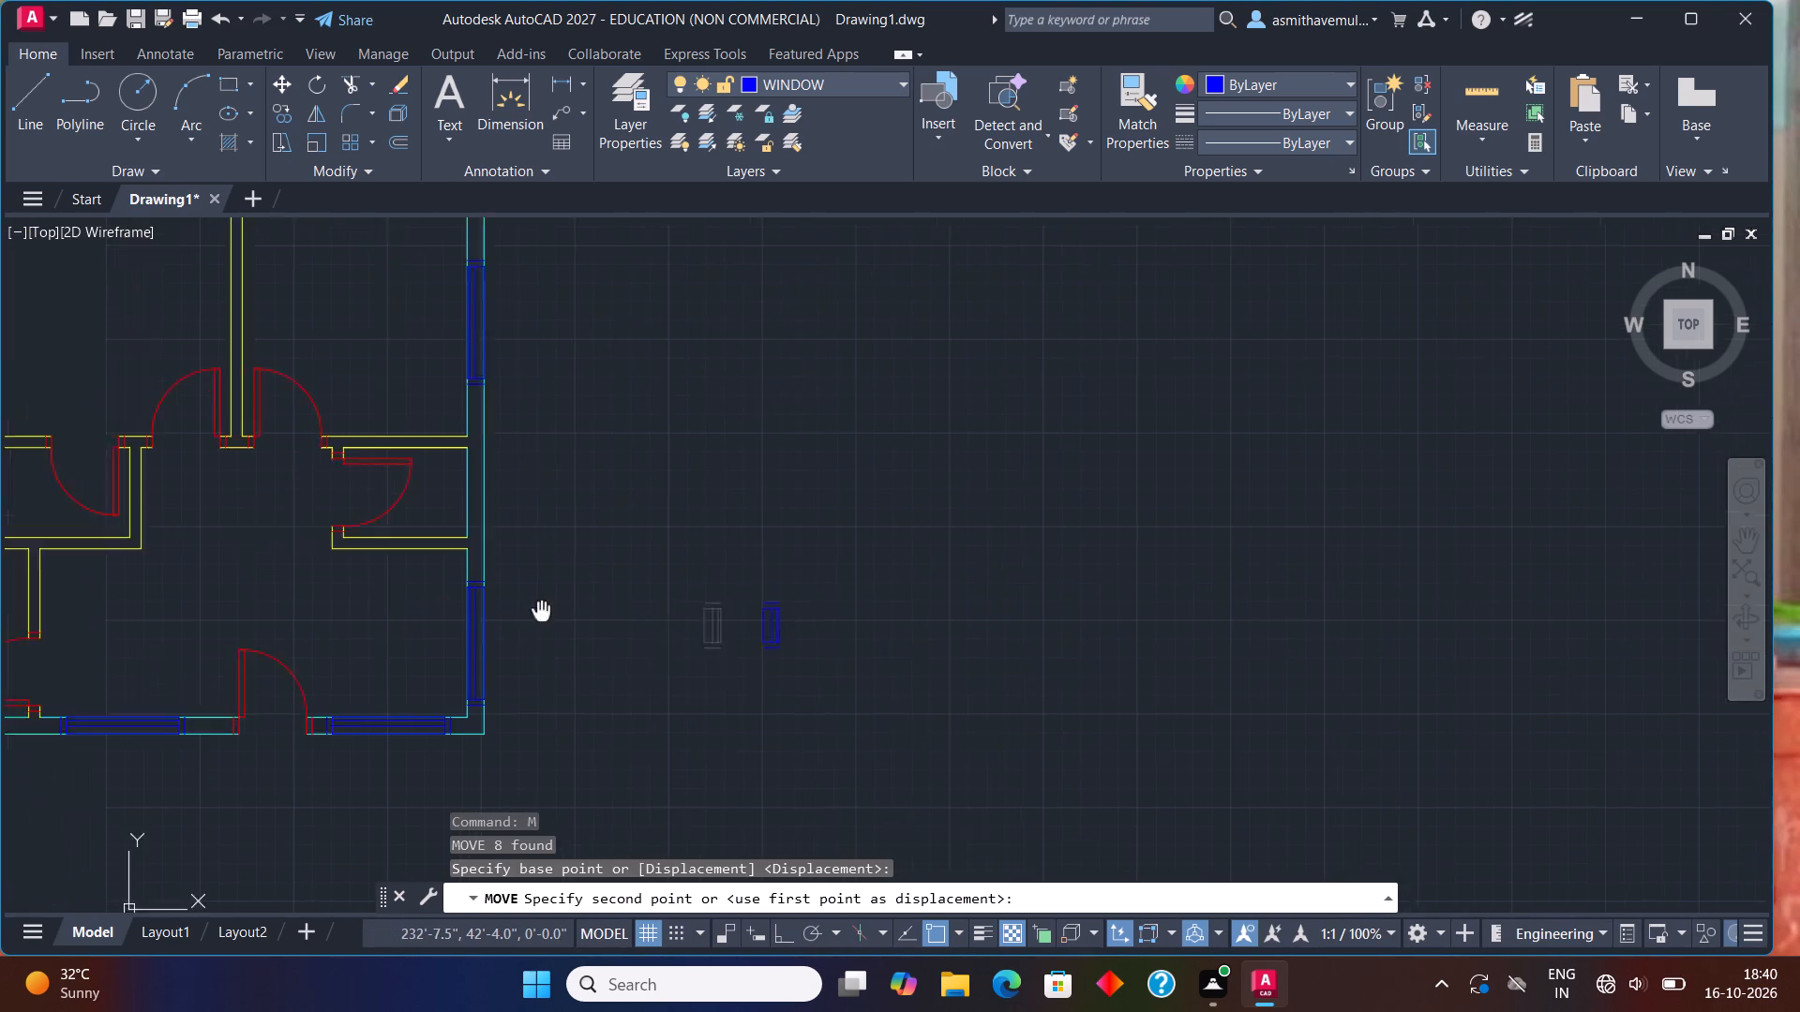
middle_click_drag(597, 623, 1576, 820)
middle_click_drag(1335, 822, 1290, 736)
scroll(866, 630, "up", 1)
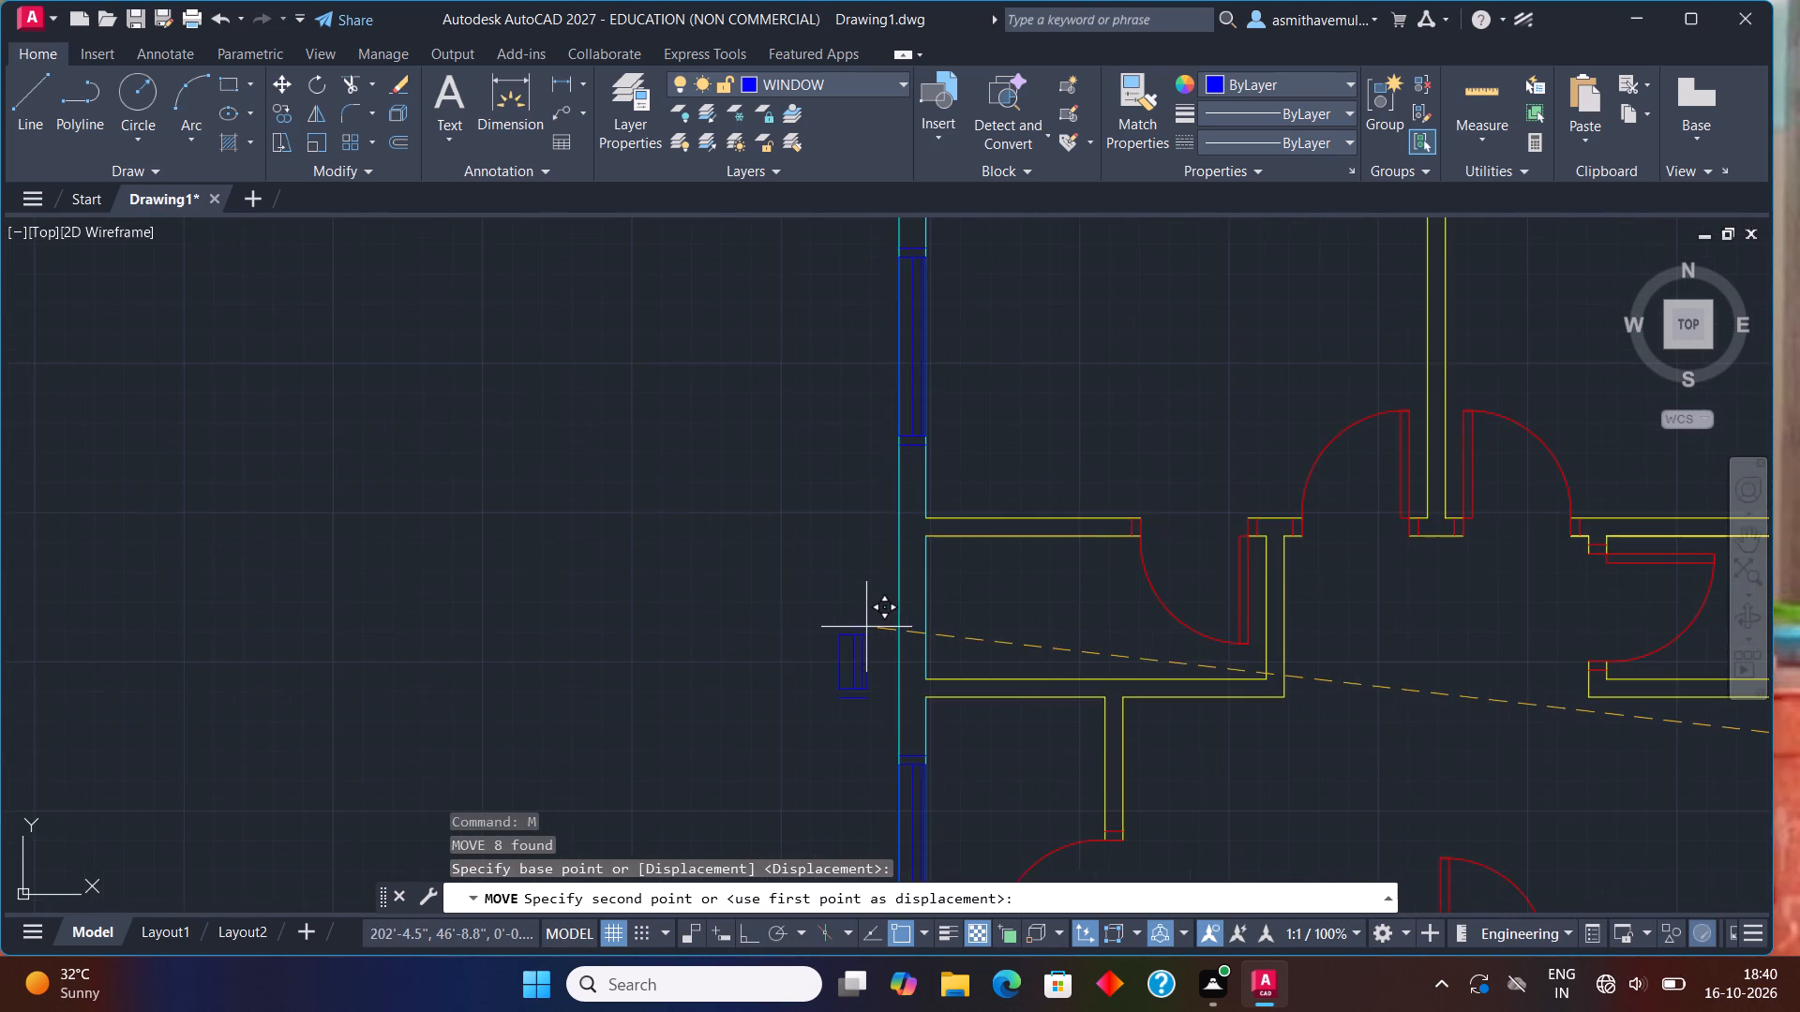
scroll(864, 624, "up", 2)
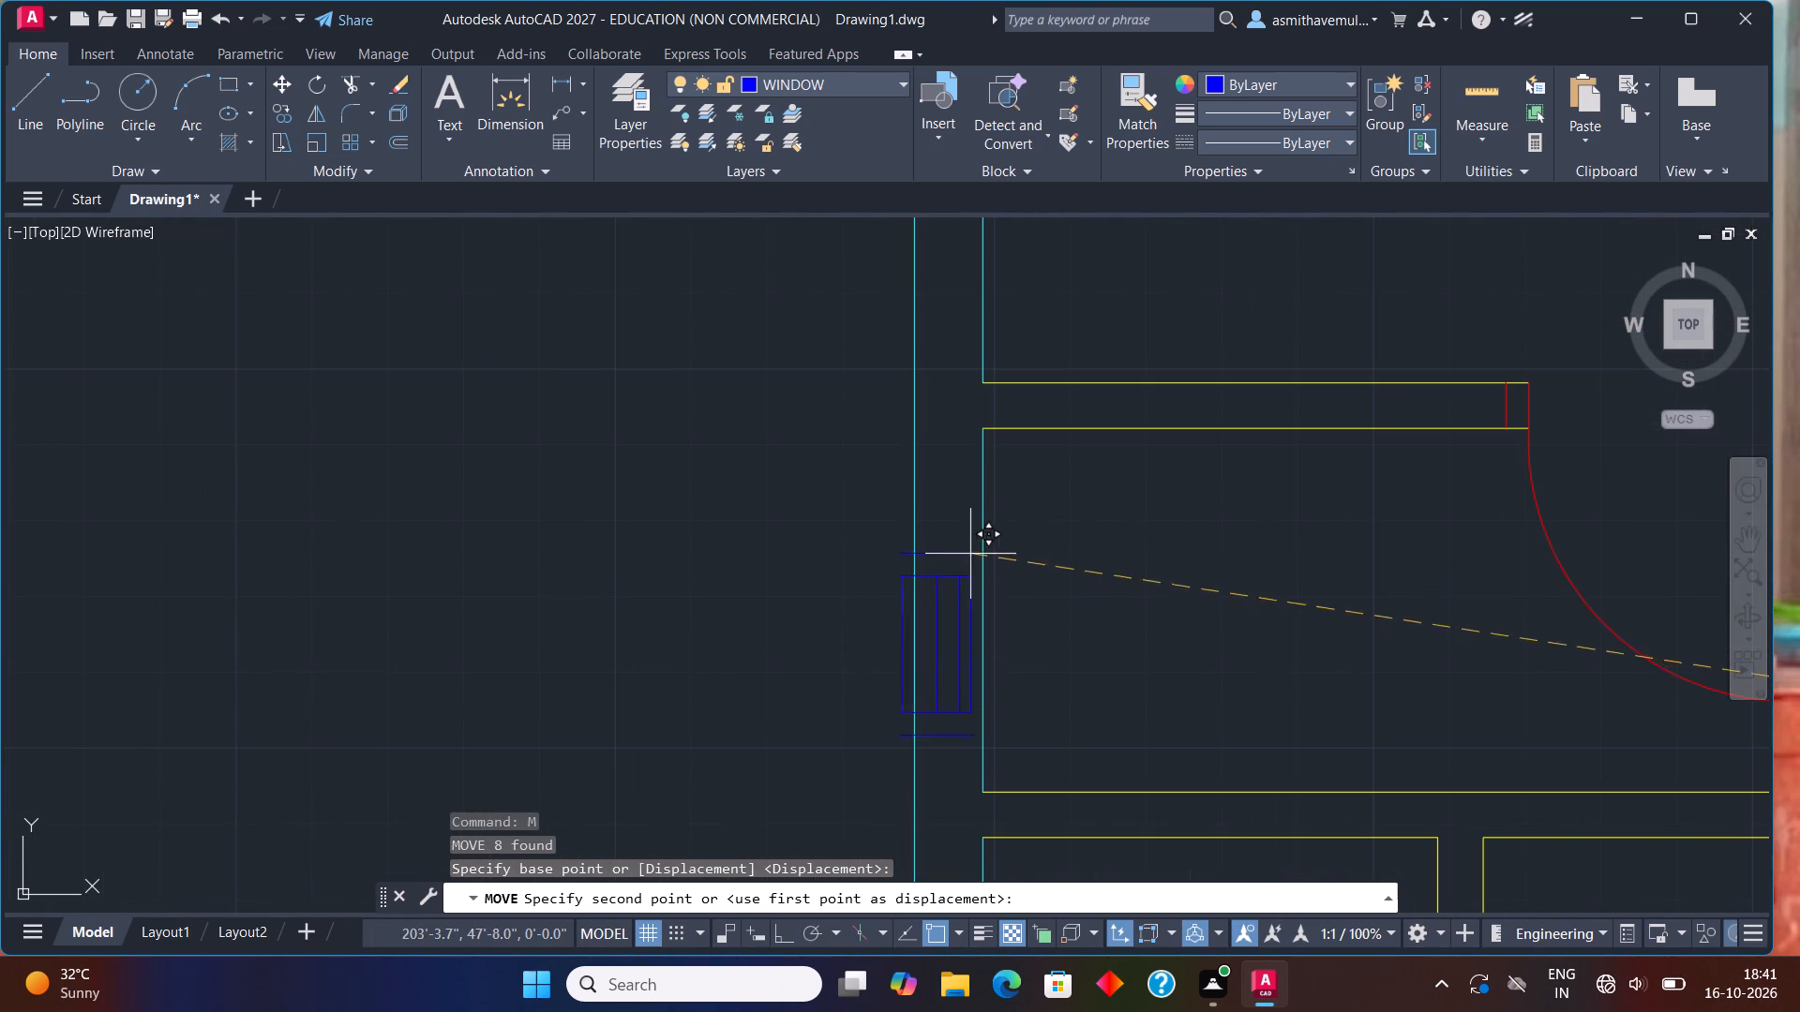
scroll(982, 525, "up", 1)
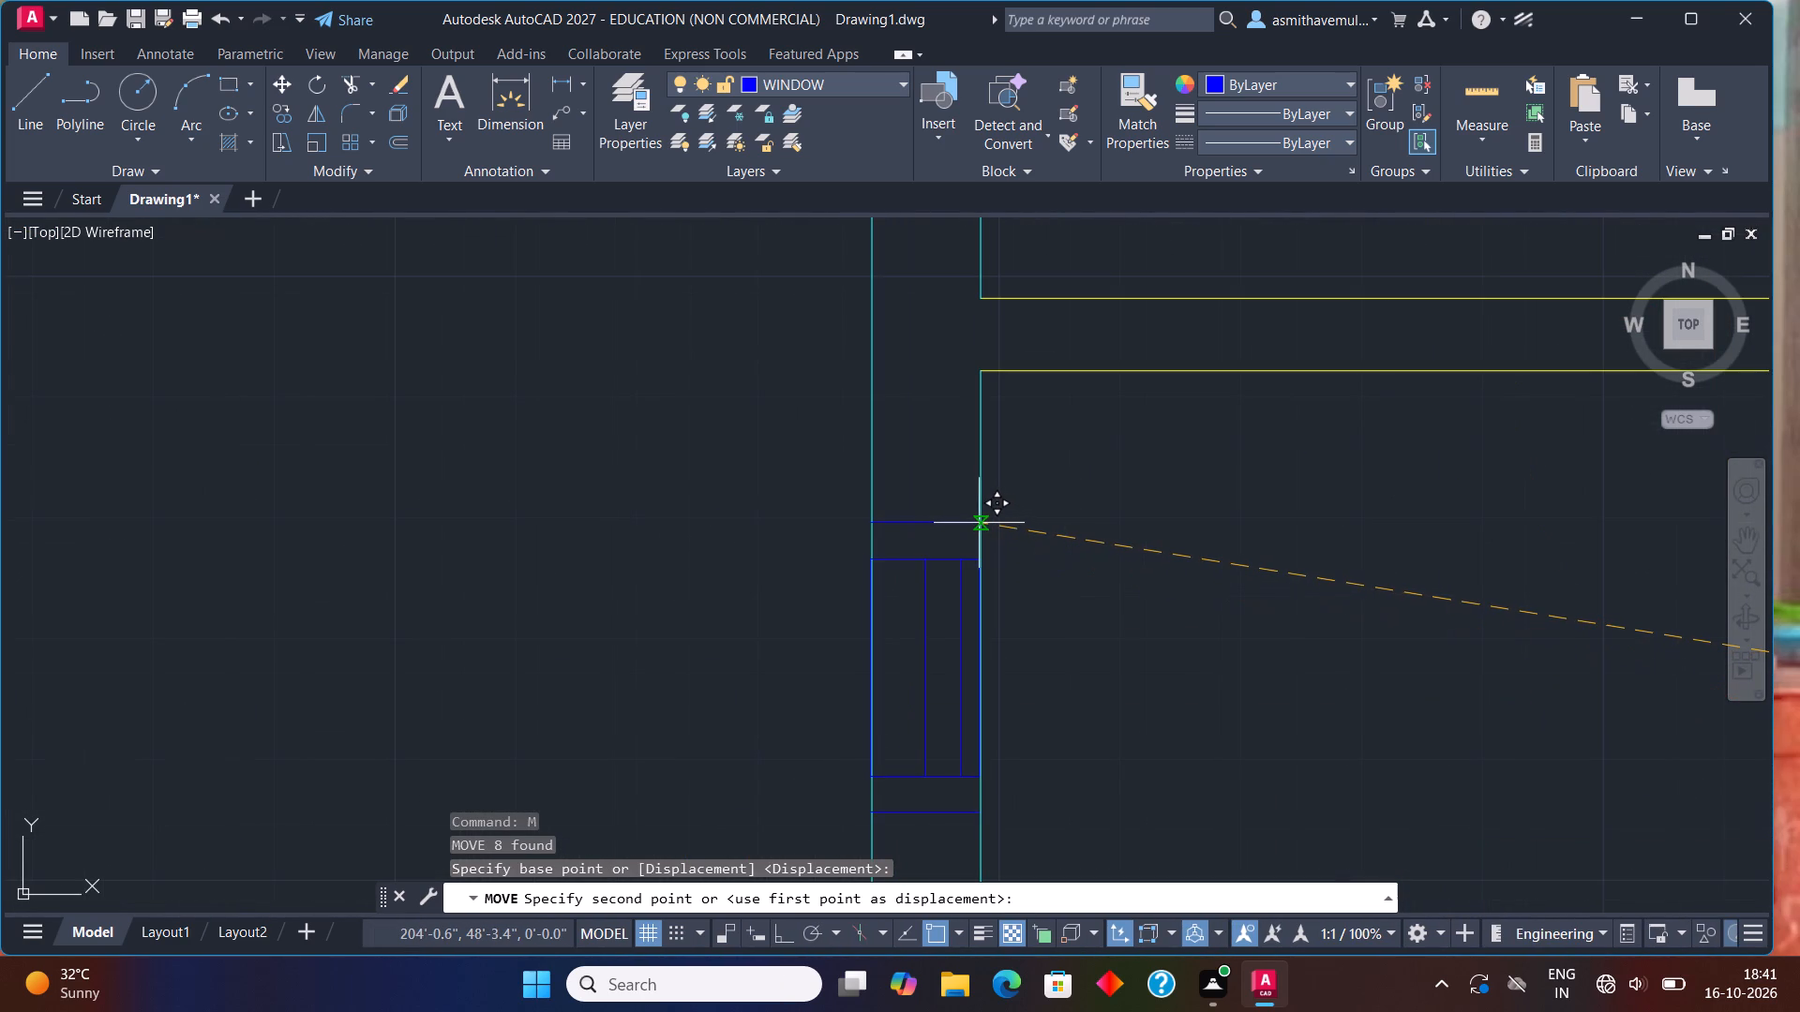
left_click(978, 520)
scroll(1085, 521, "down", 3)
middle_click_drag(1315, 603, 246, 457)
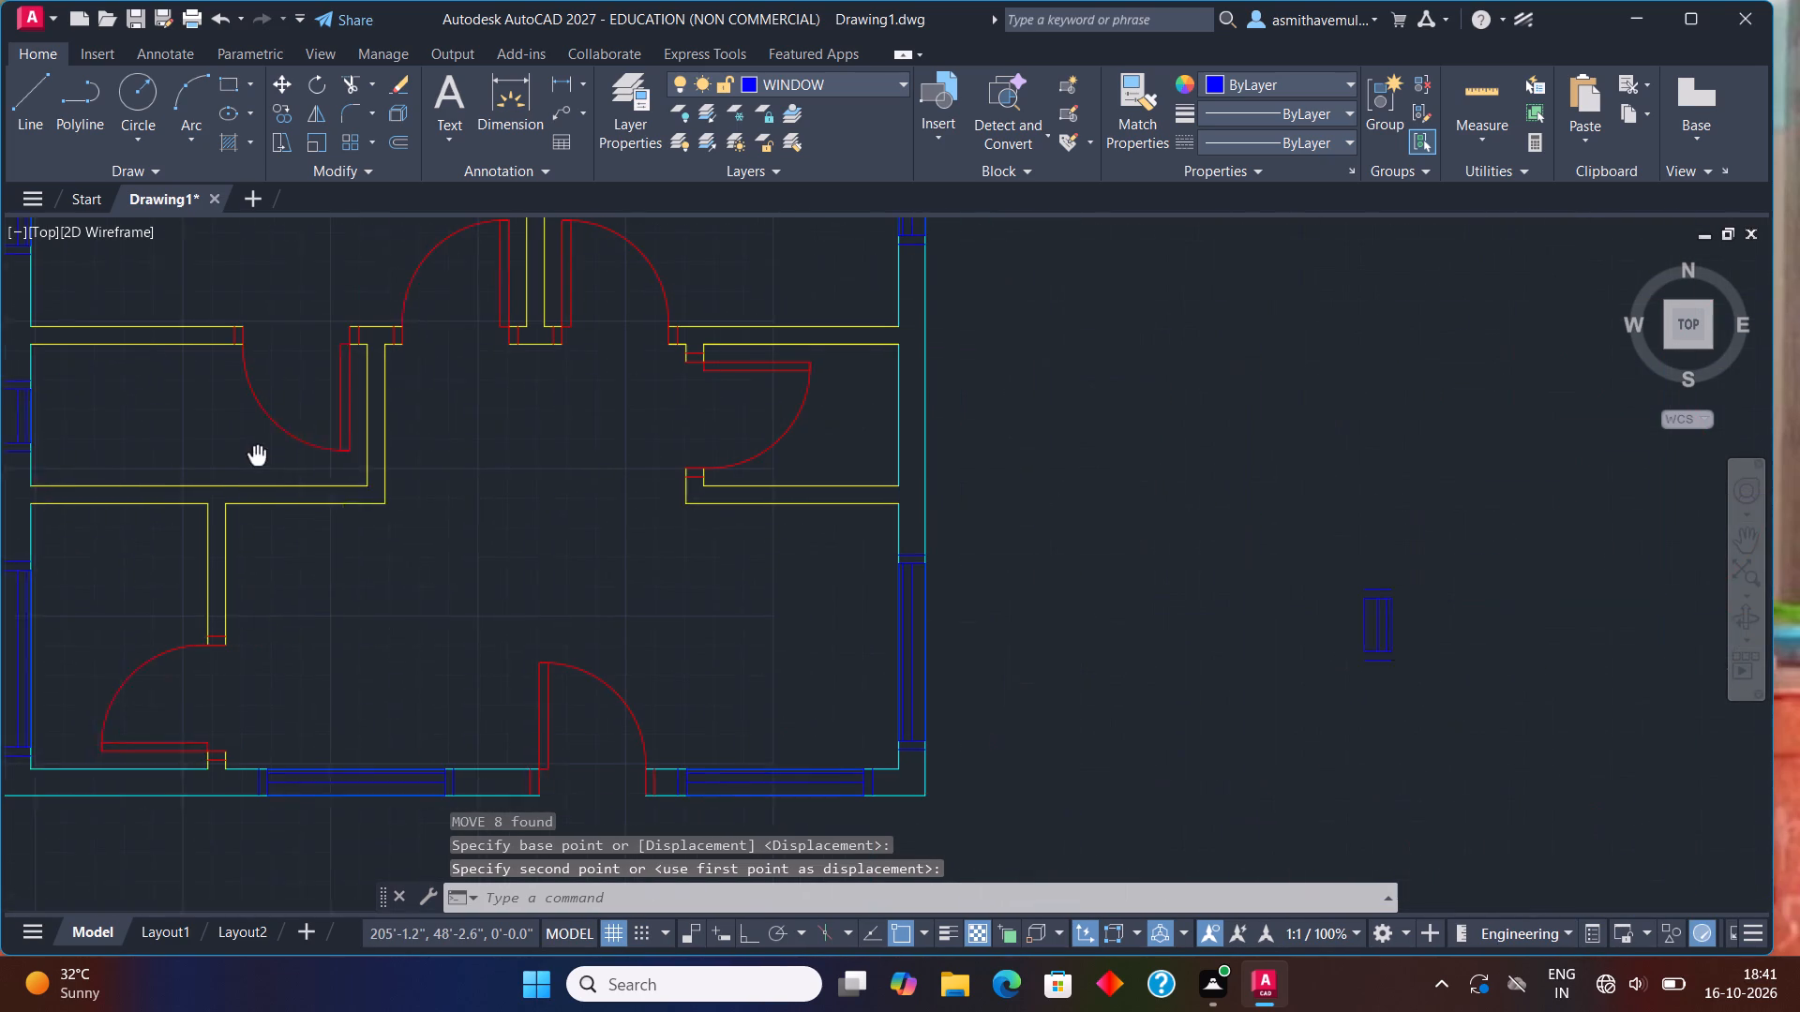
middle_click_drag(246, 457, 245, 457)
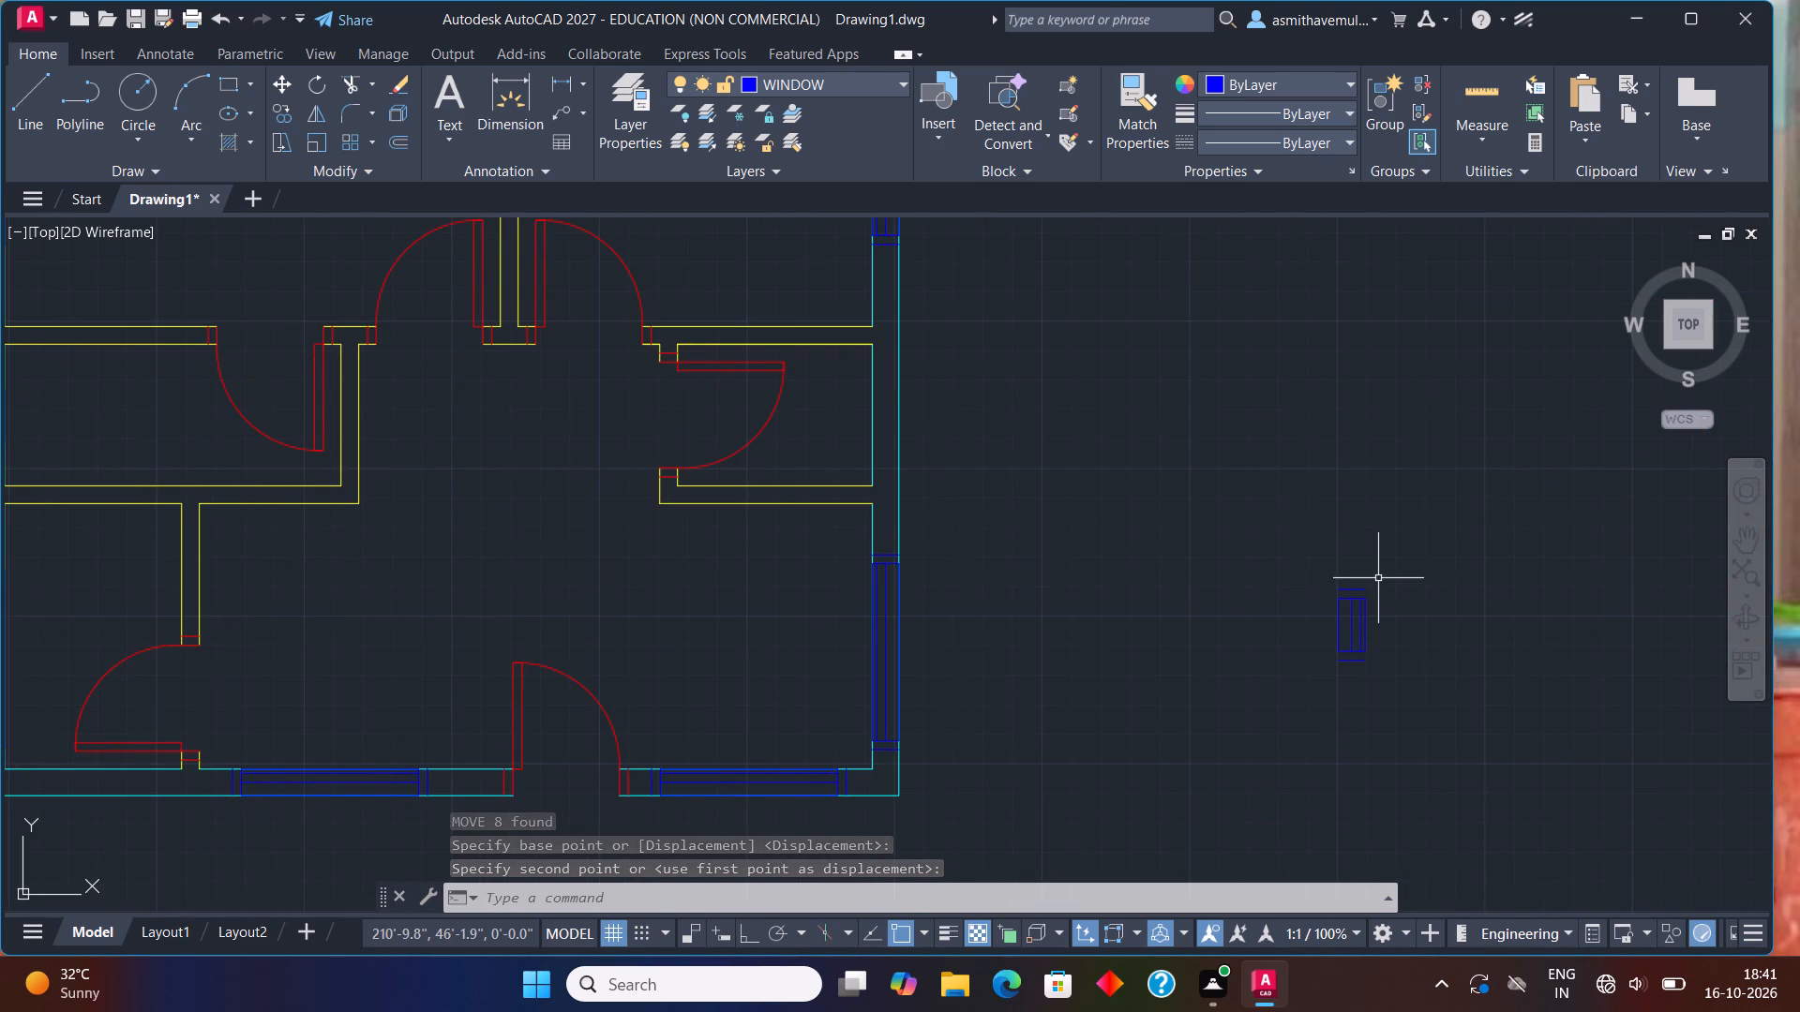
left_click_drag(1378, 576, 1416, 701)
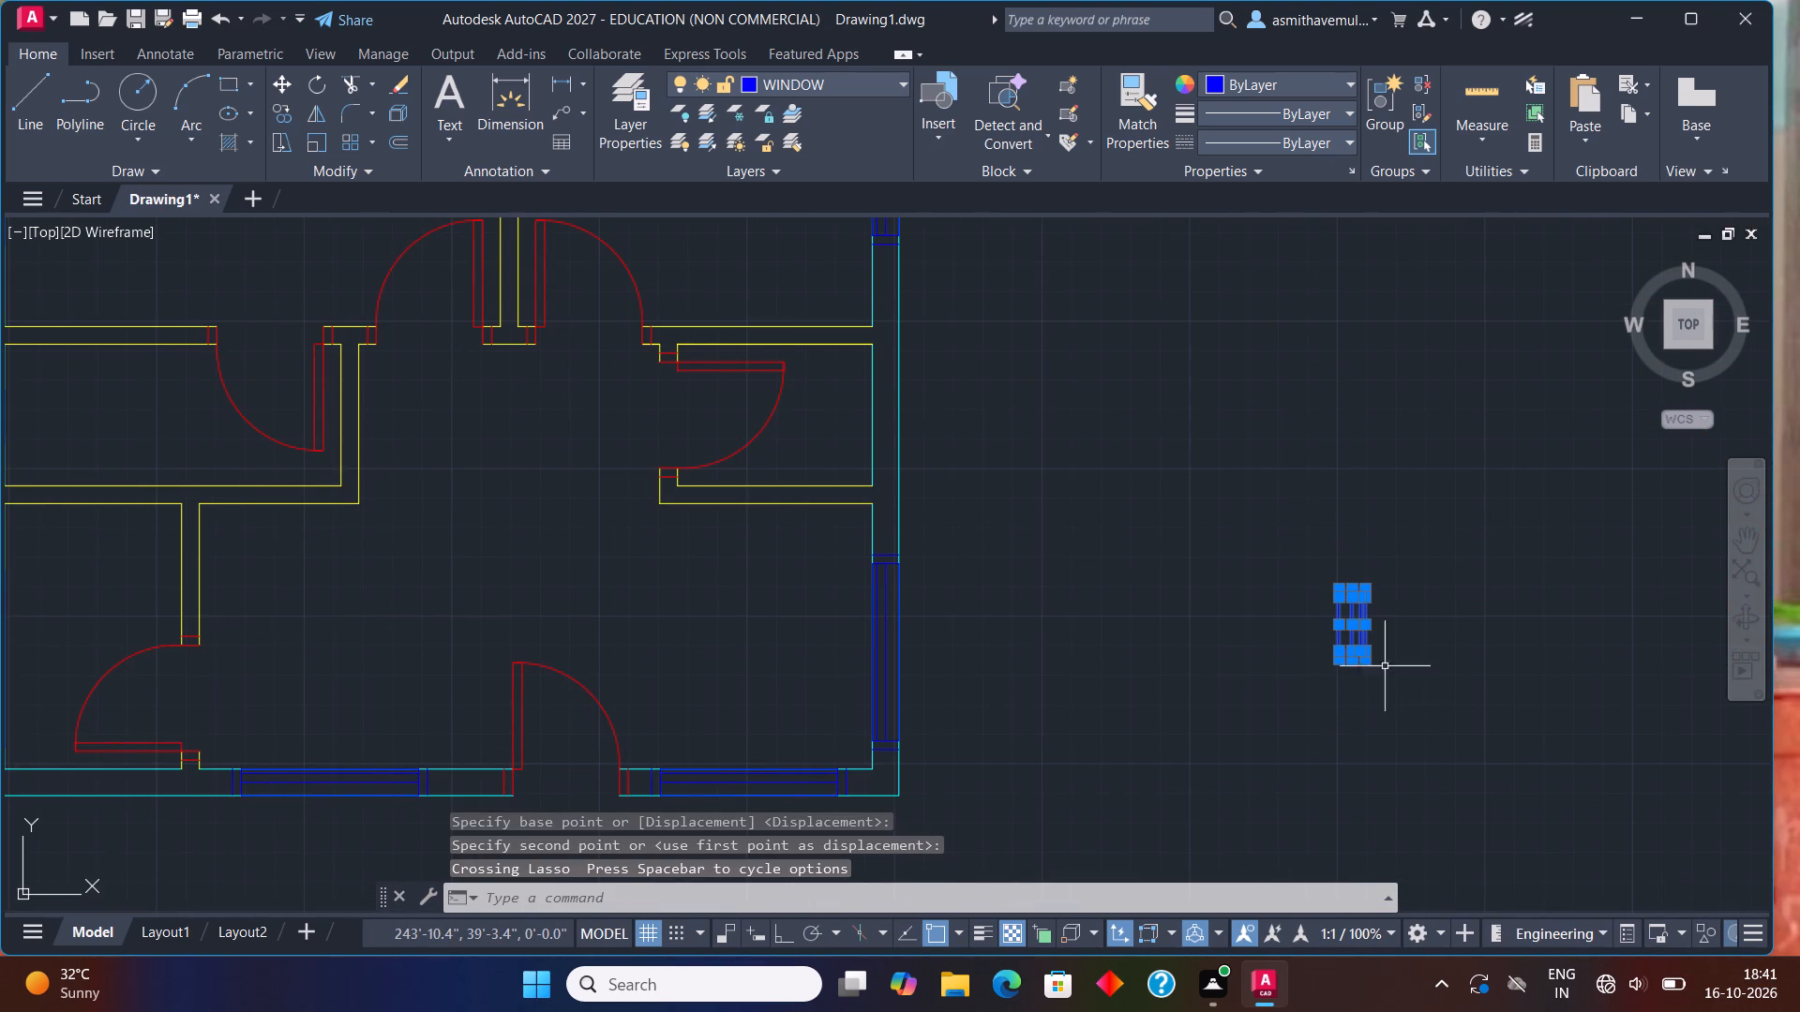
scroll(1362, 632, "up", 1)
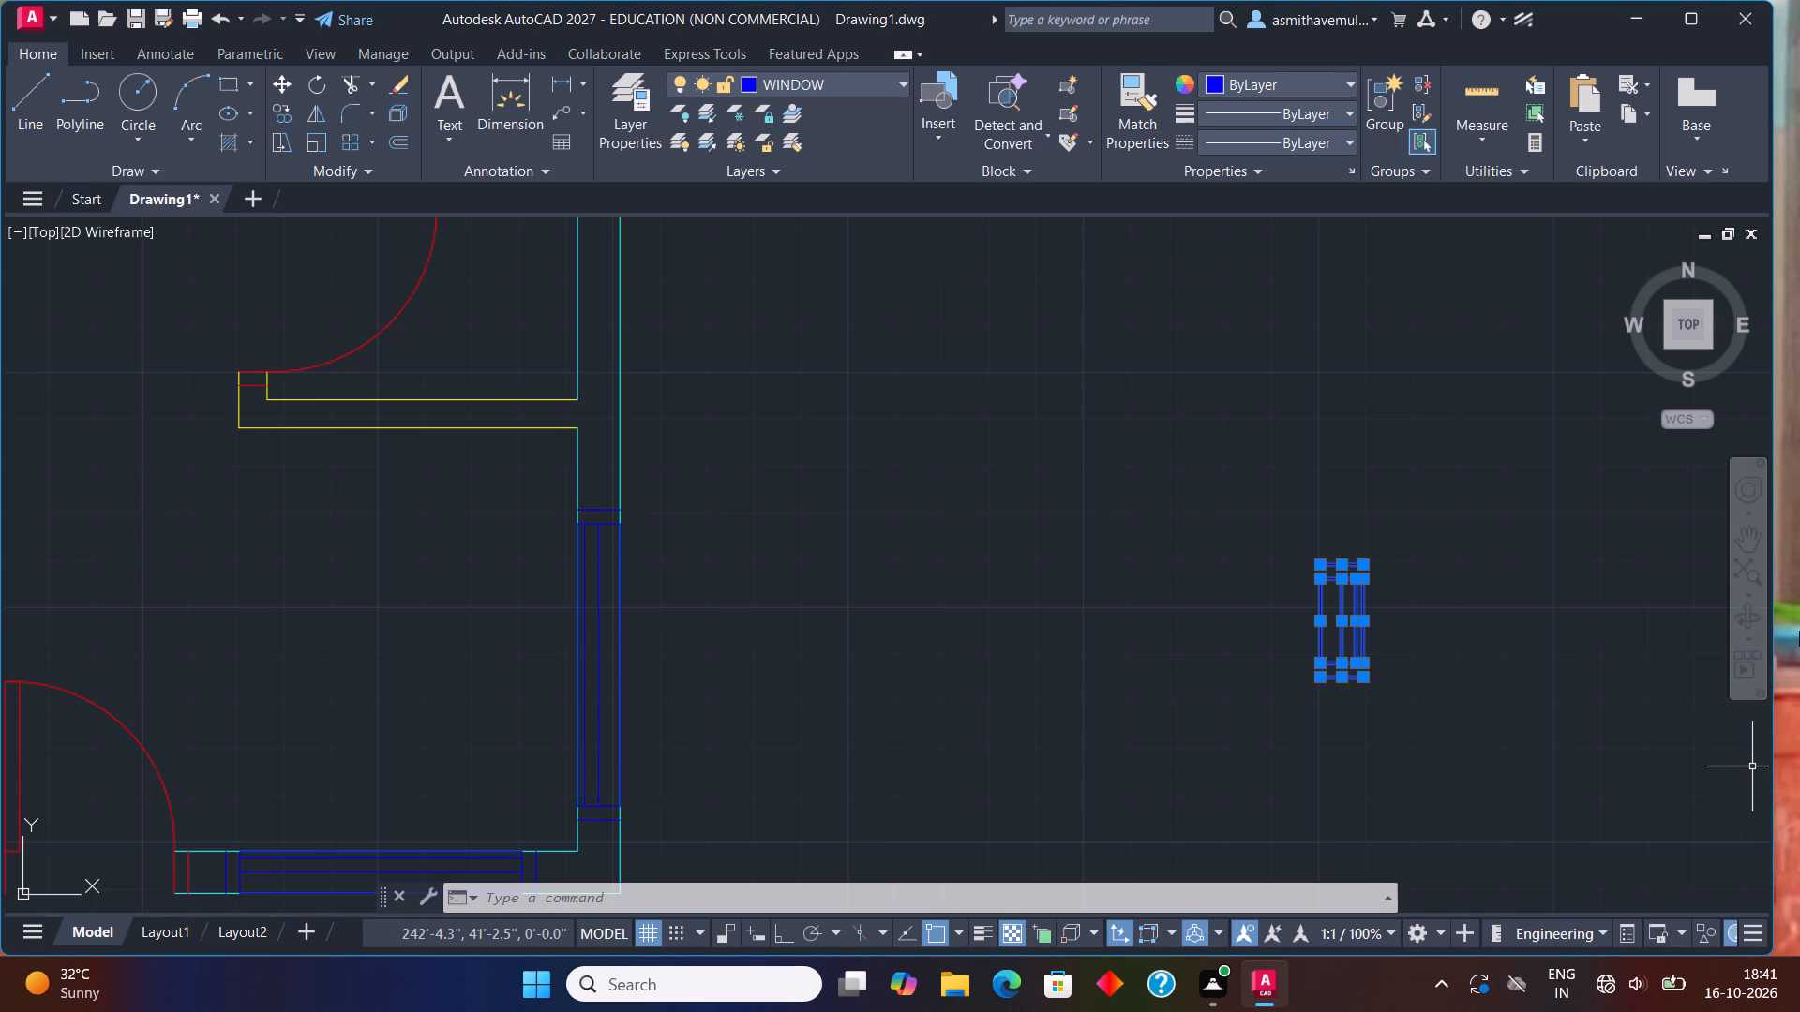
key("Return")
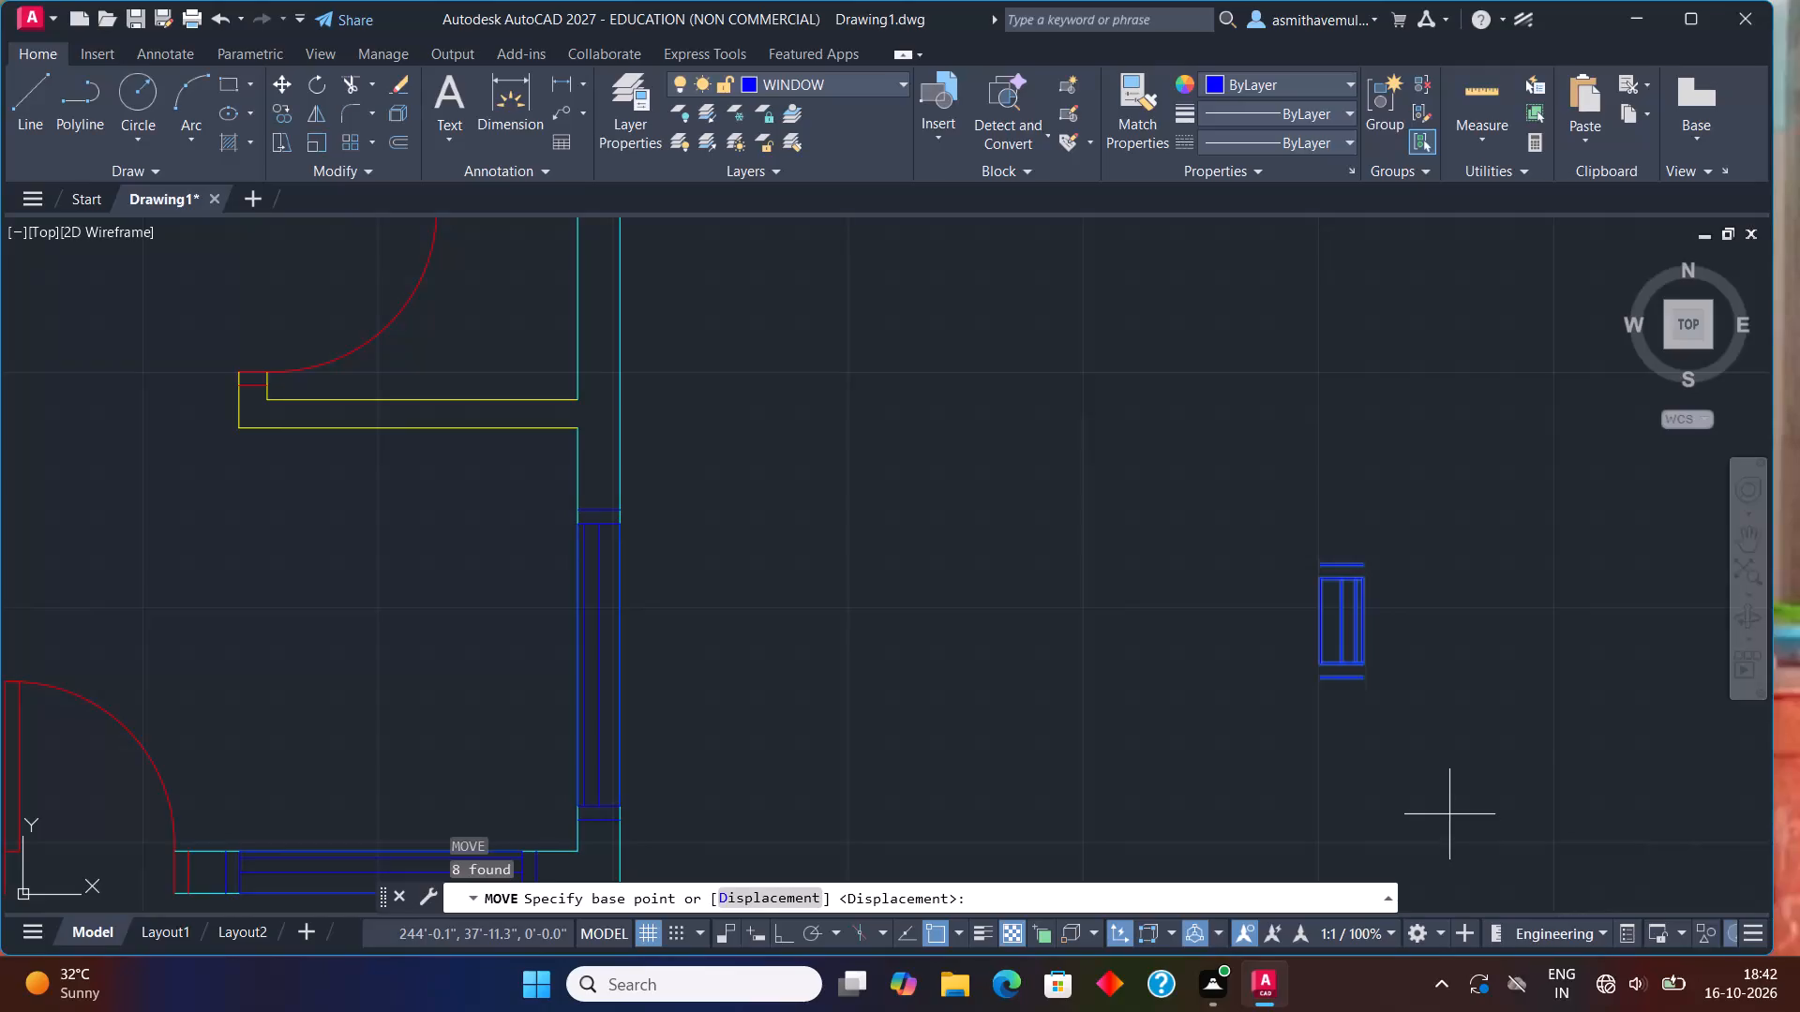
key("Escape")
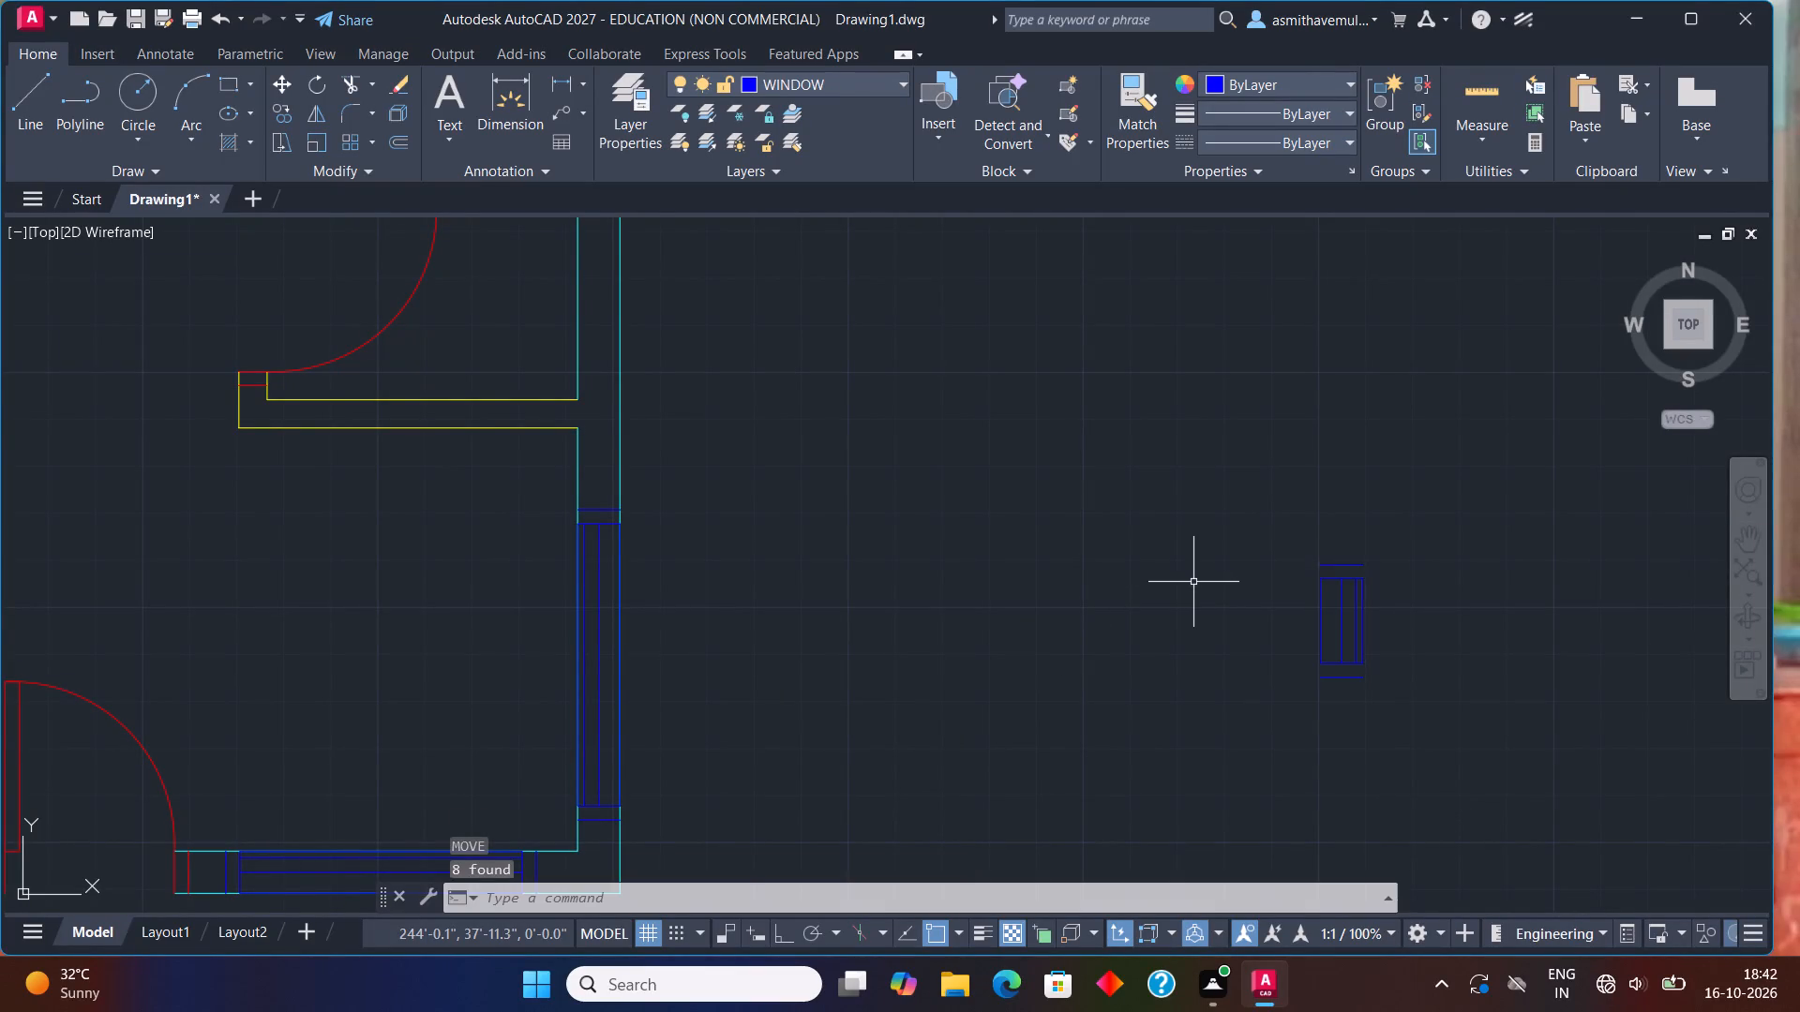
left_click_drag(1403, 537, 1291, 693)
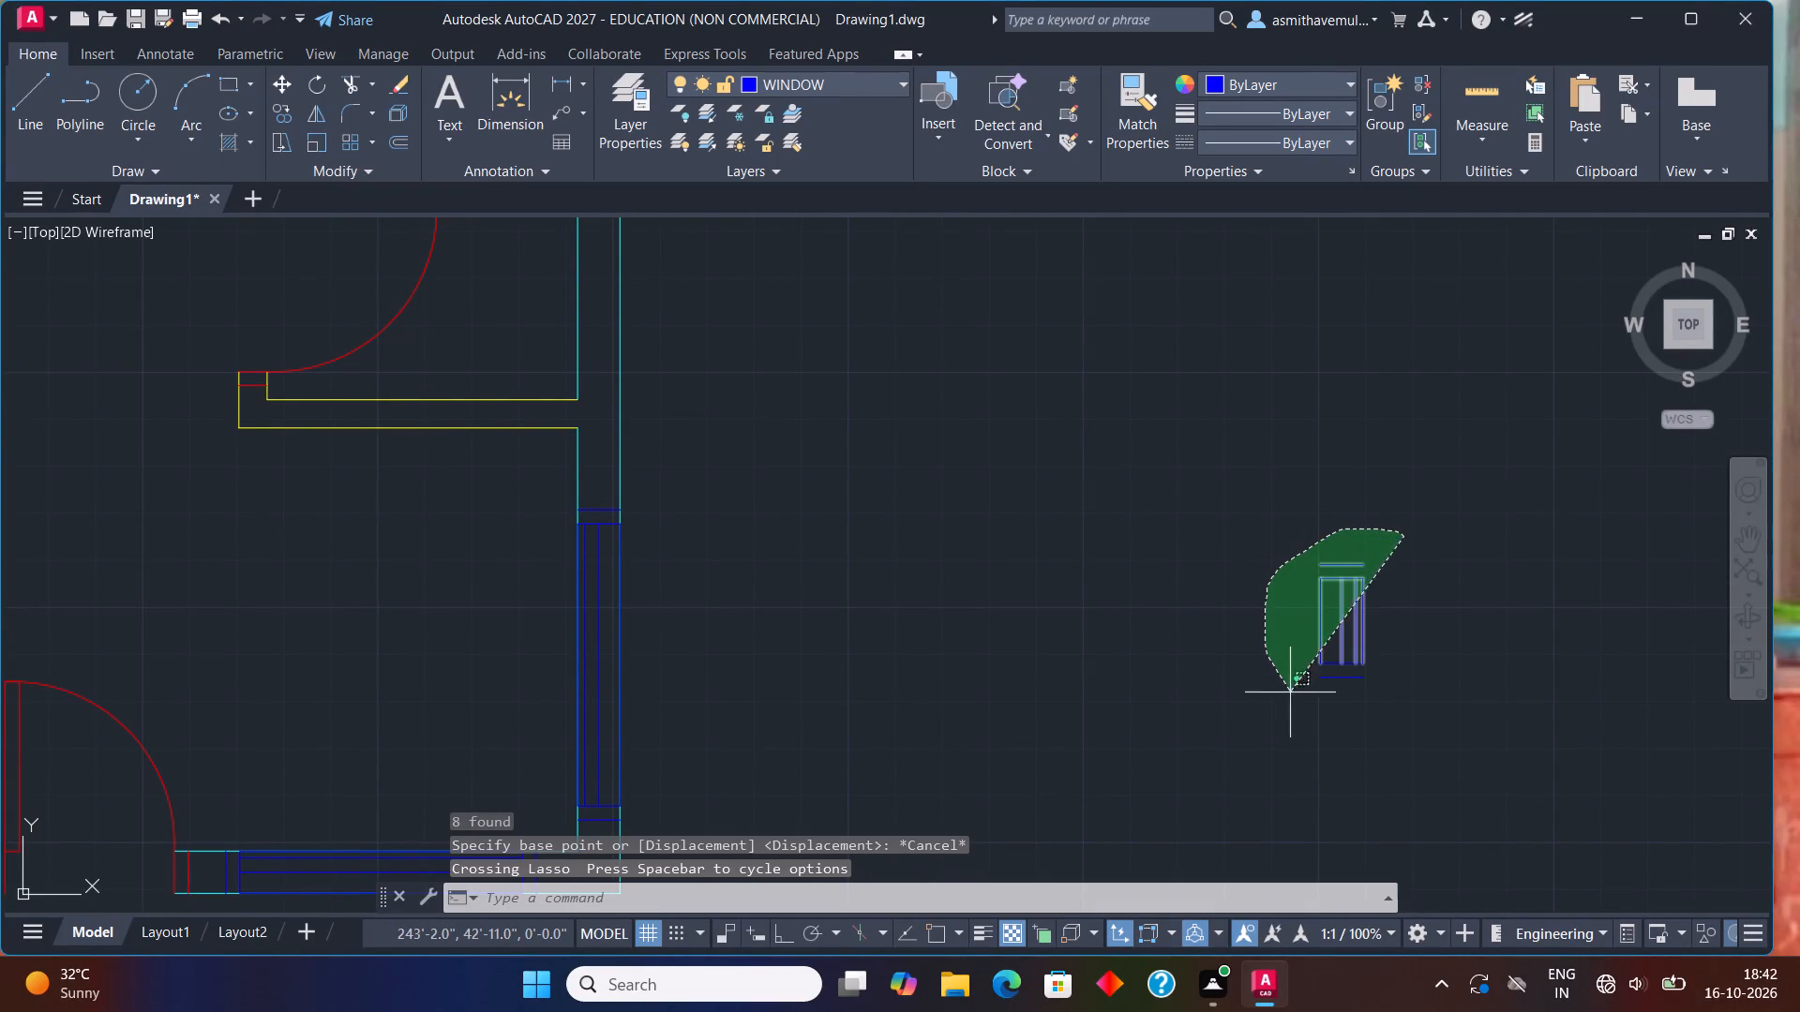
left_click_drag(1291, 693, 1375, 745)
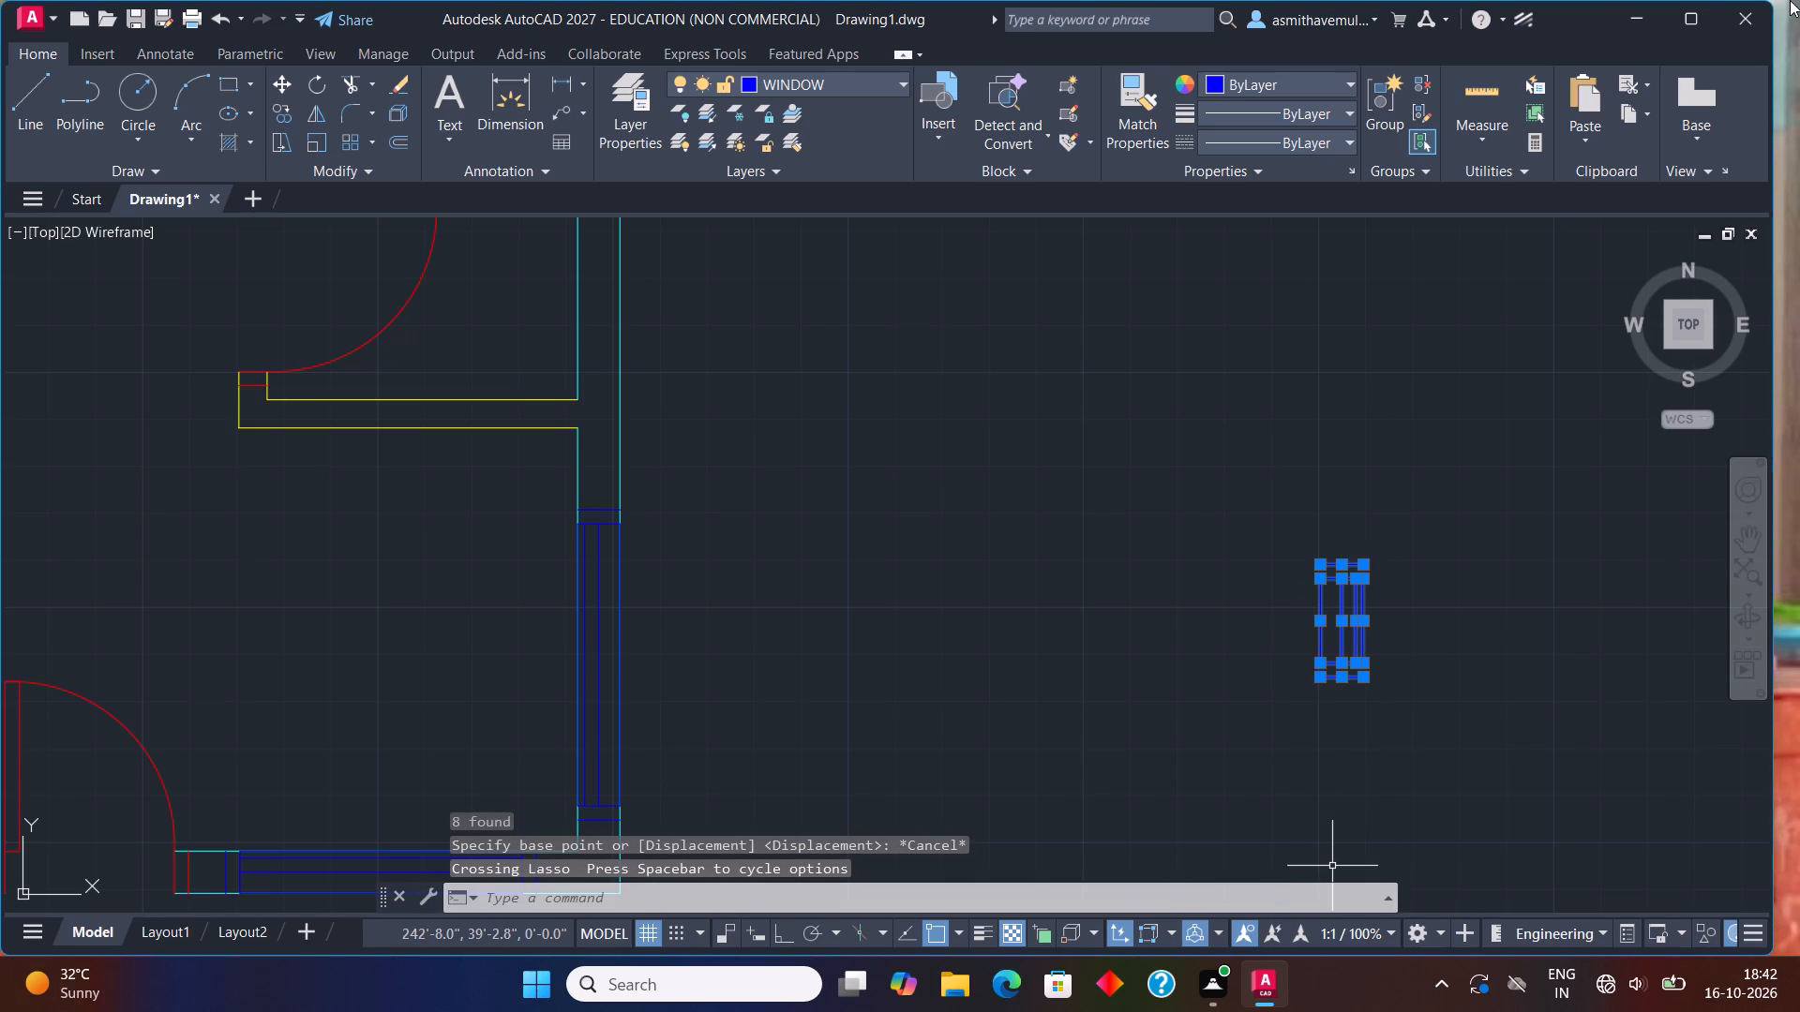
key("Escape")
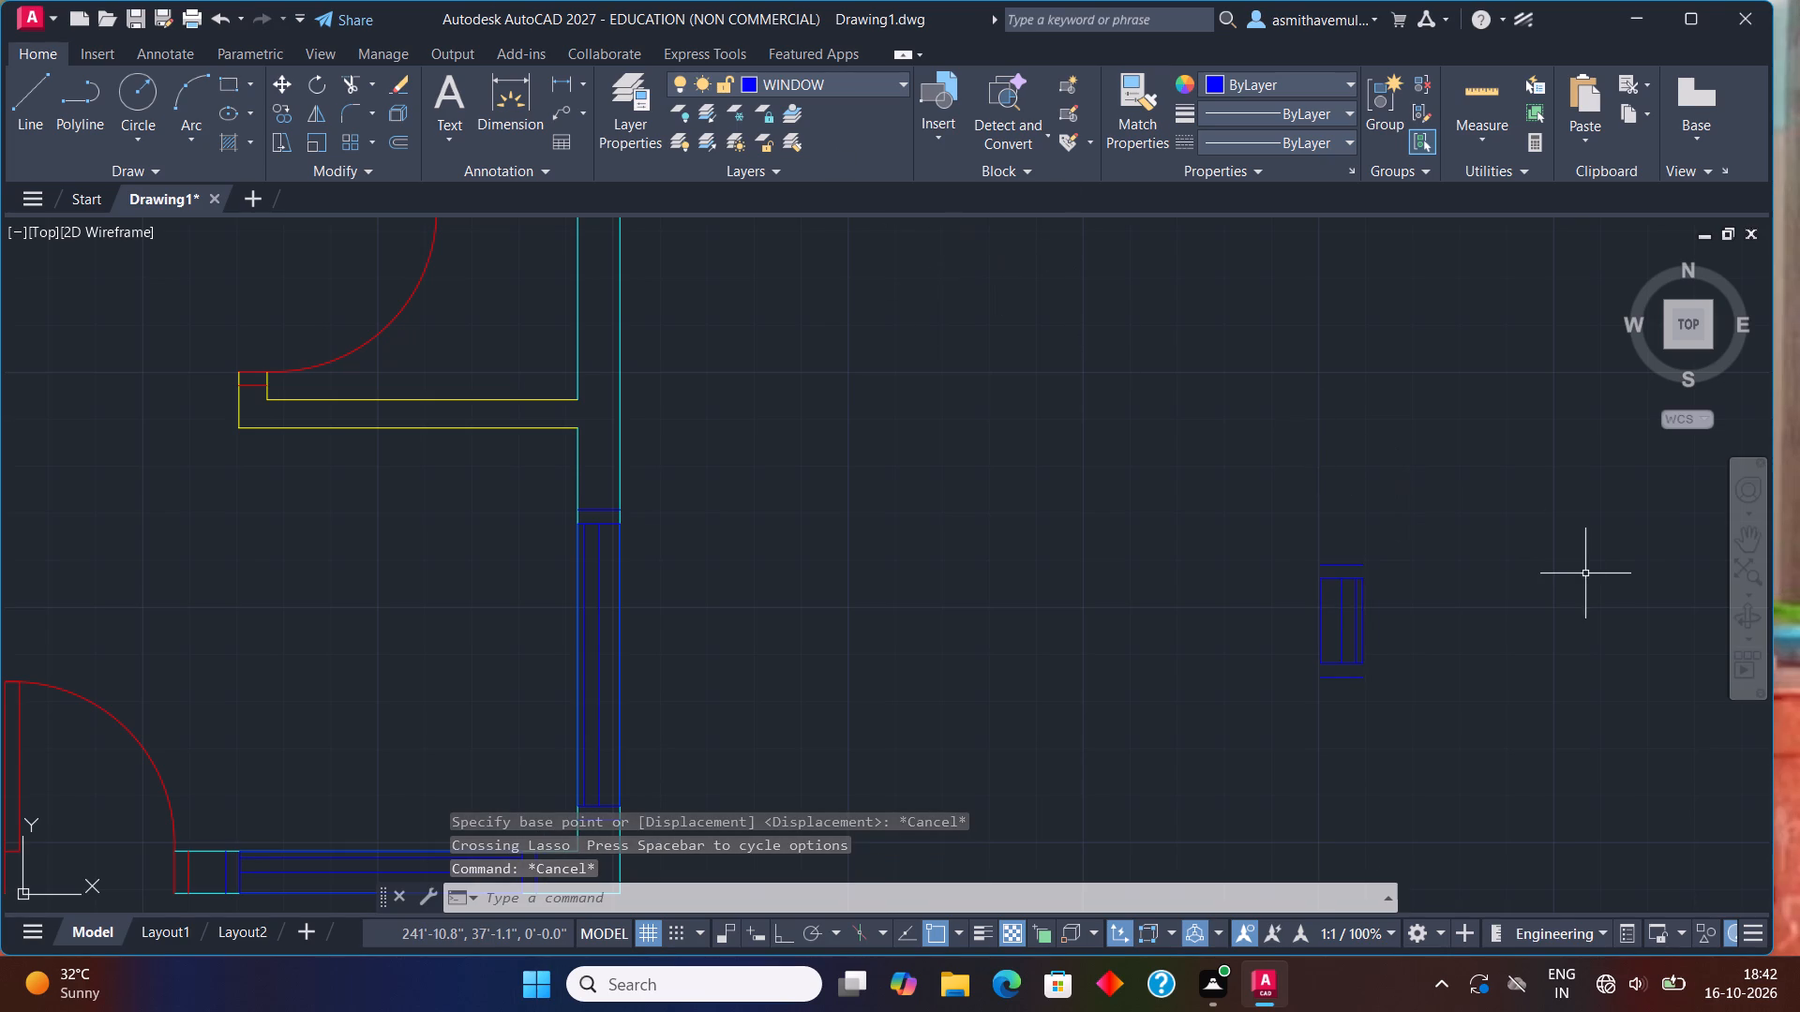
Rotate the remaining small window 180° about its top-right corner so its inner offset line faces the opposite side.
left_click_drag(1437, 539, 1424, 734)
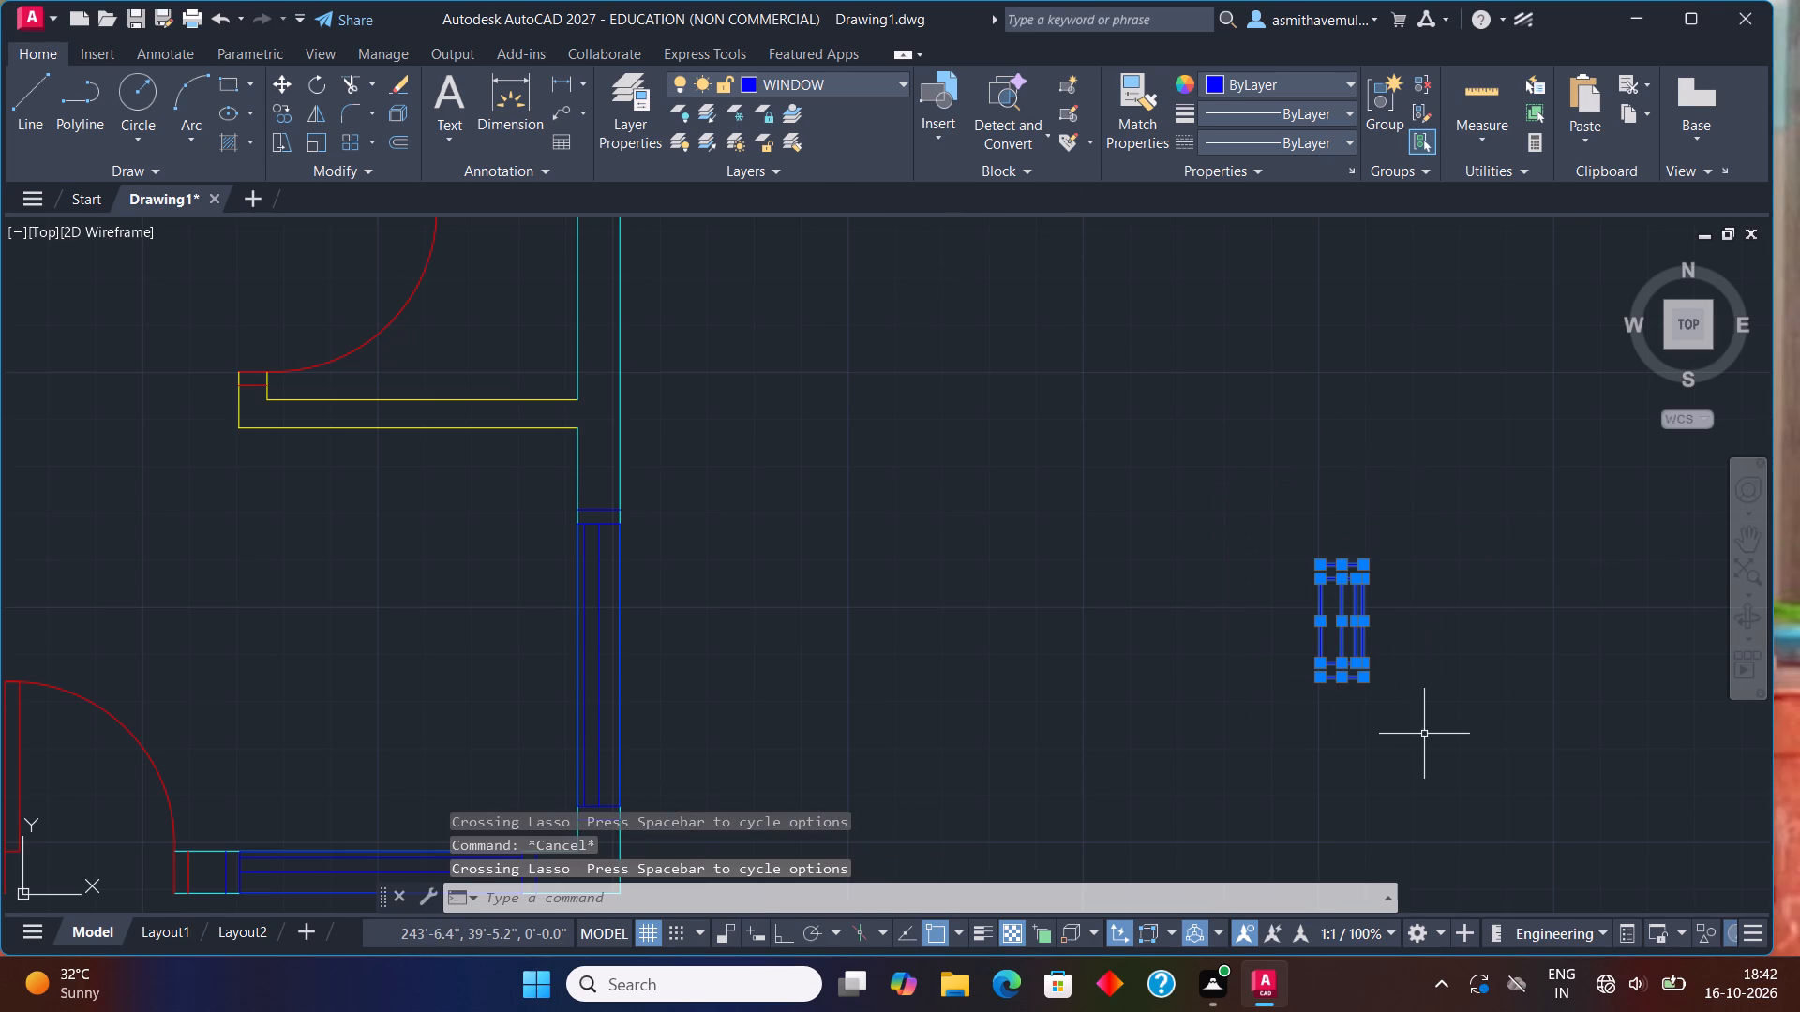
type("RO")
key("Return")
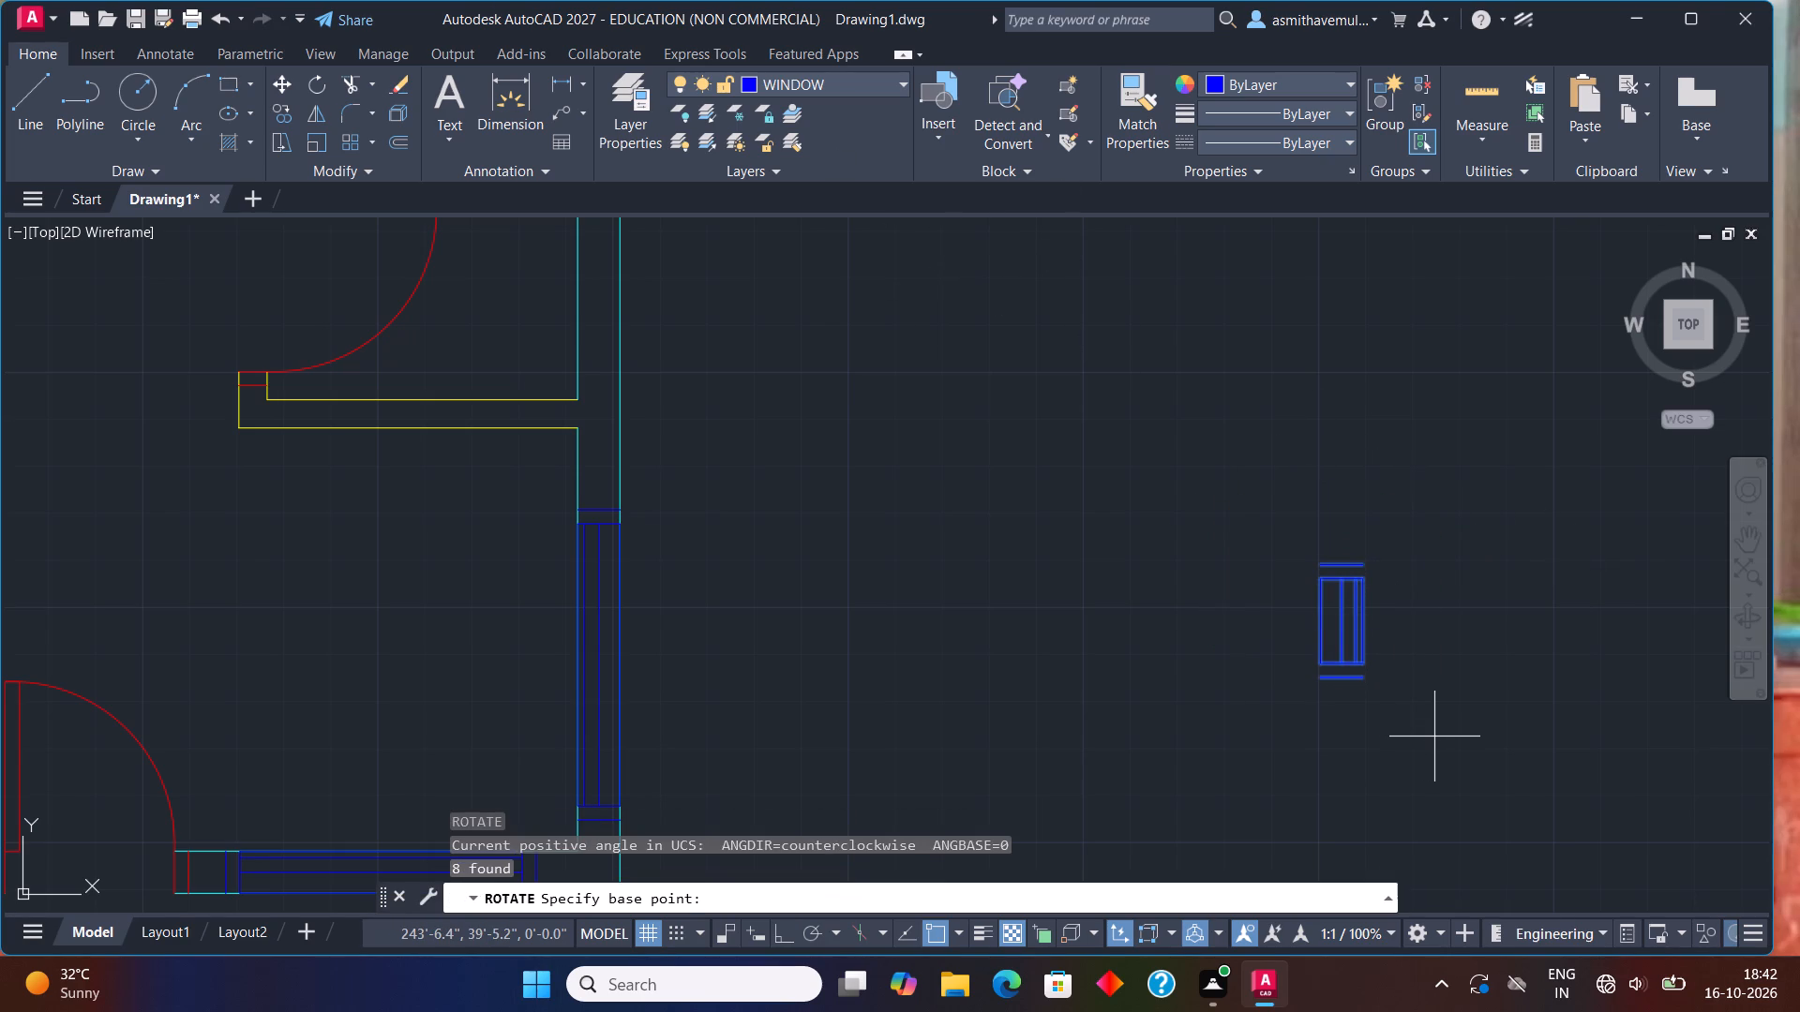
left_click(1369, 567)
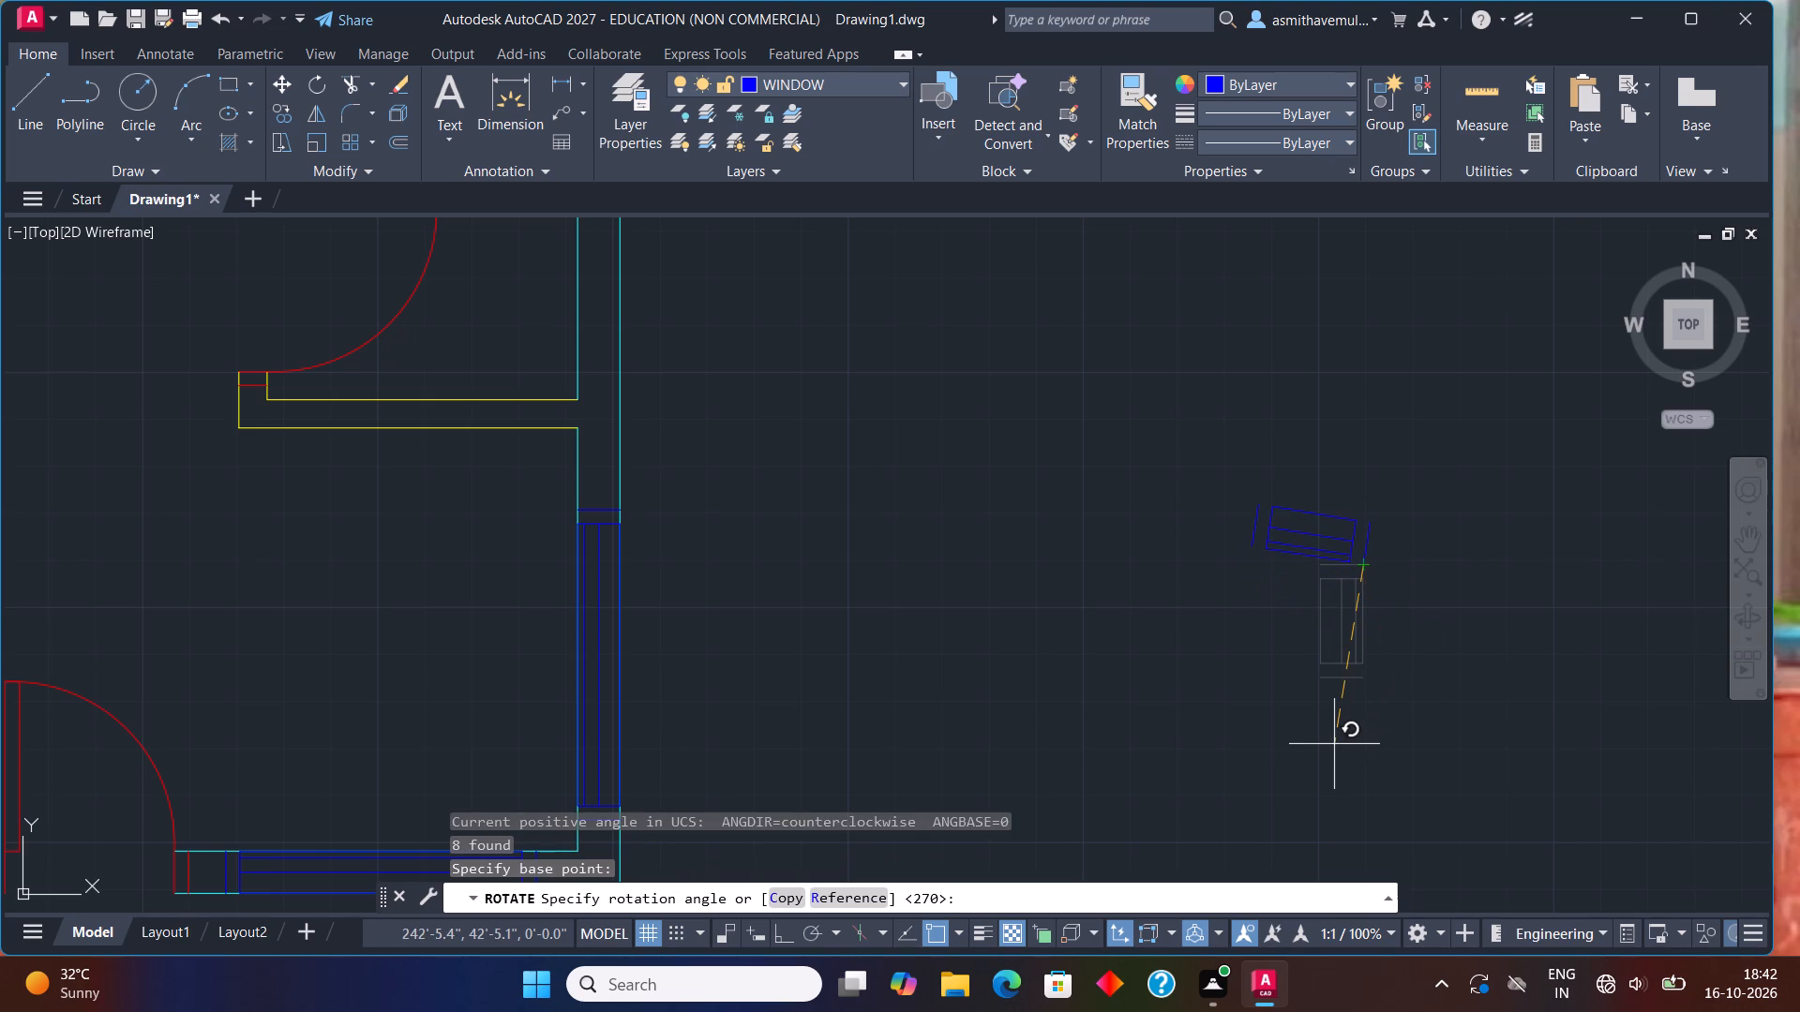
key("F8")
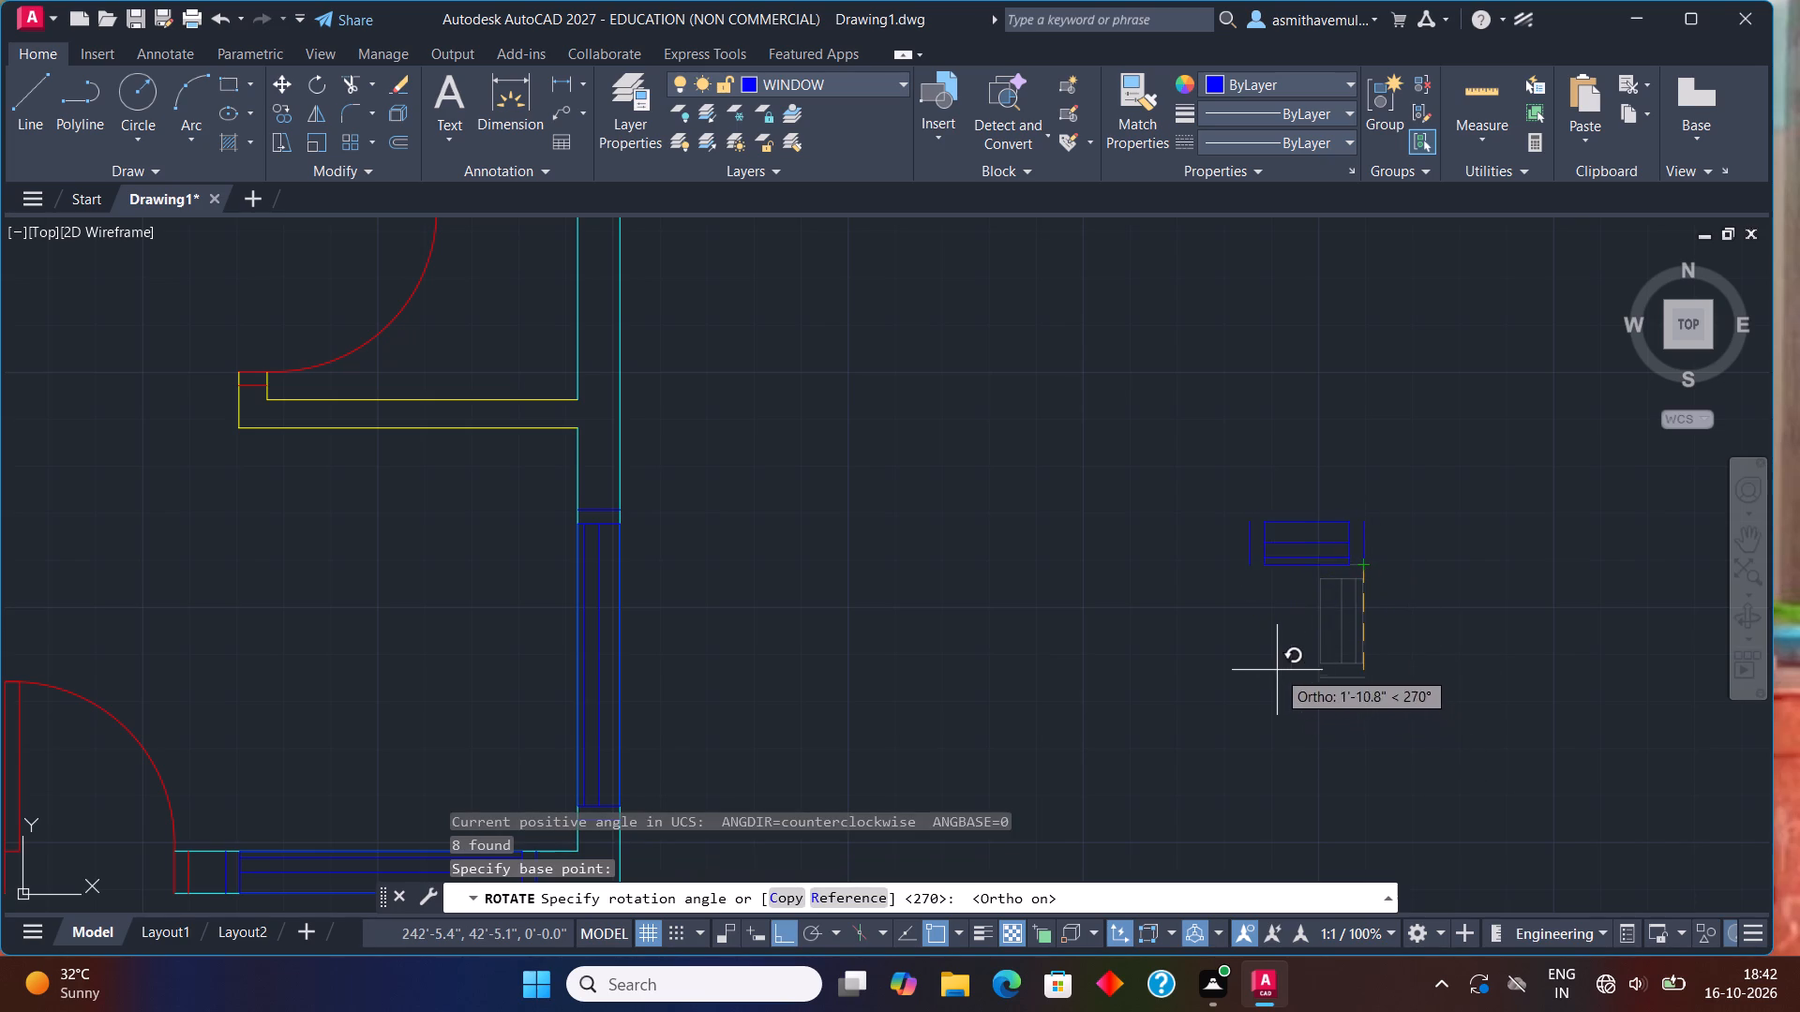
left_click(1245, 624)
Move the rotated small window by its lower-left corner into the right outer wall, between the two partitions of the small room.
left_click_drag(1382, 436, 1315, 544)
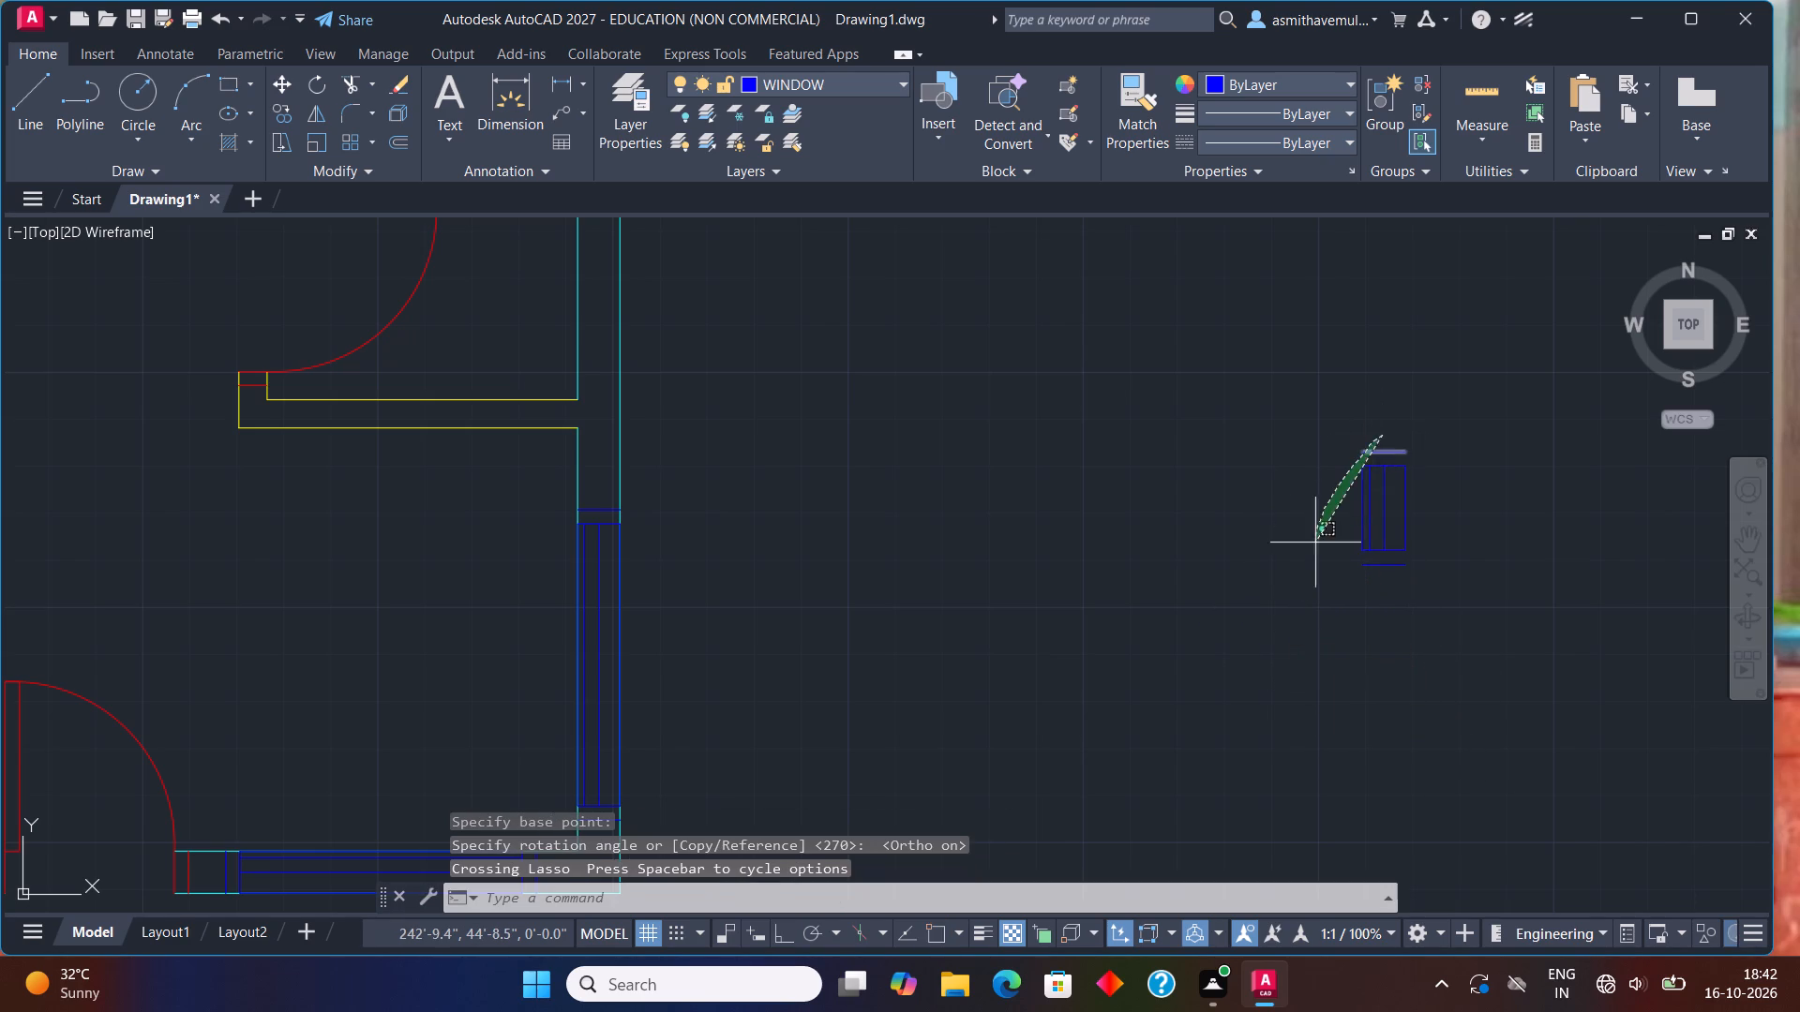
left_click_drag(1315, 544, 1521, 613)
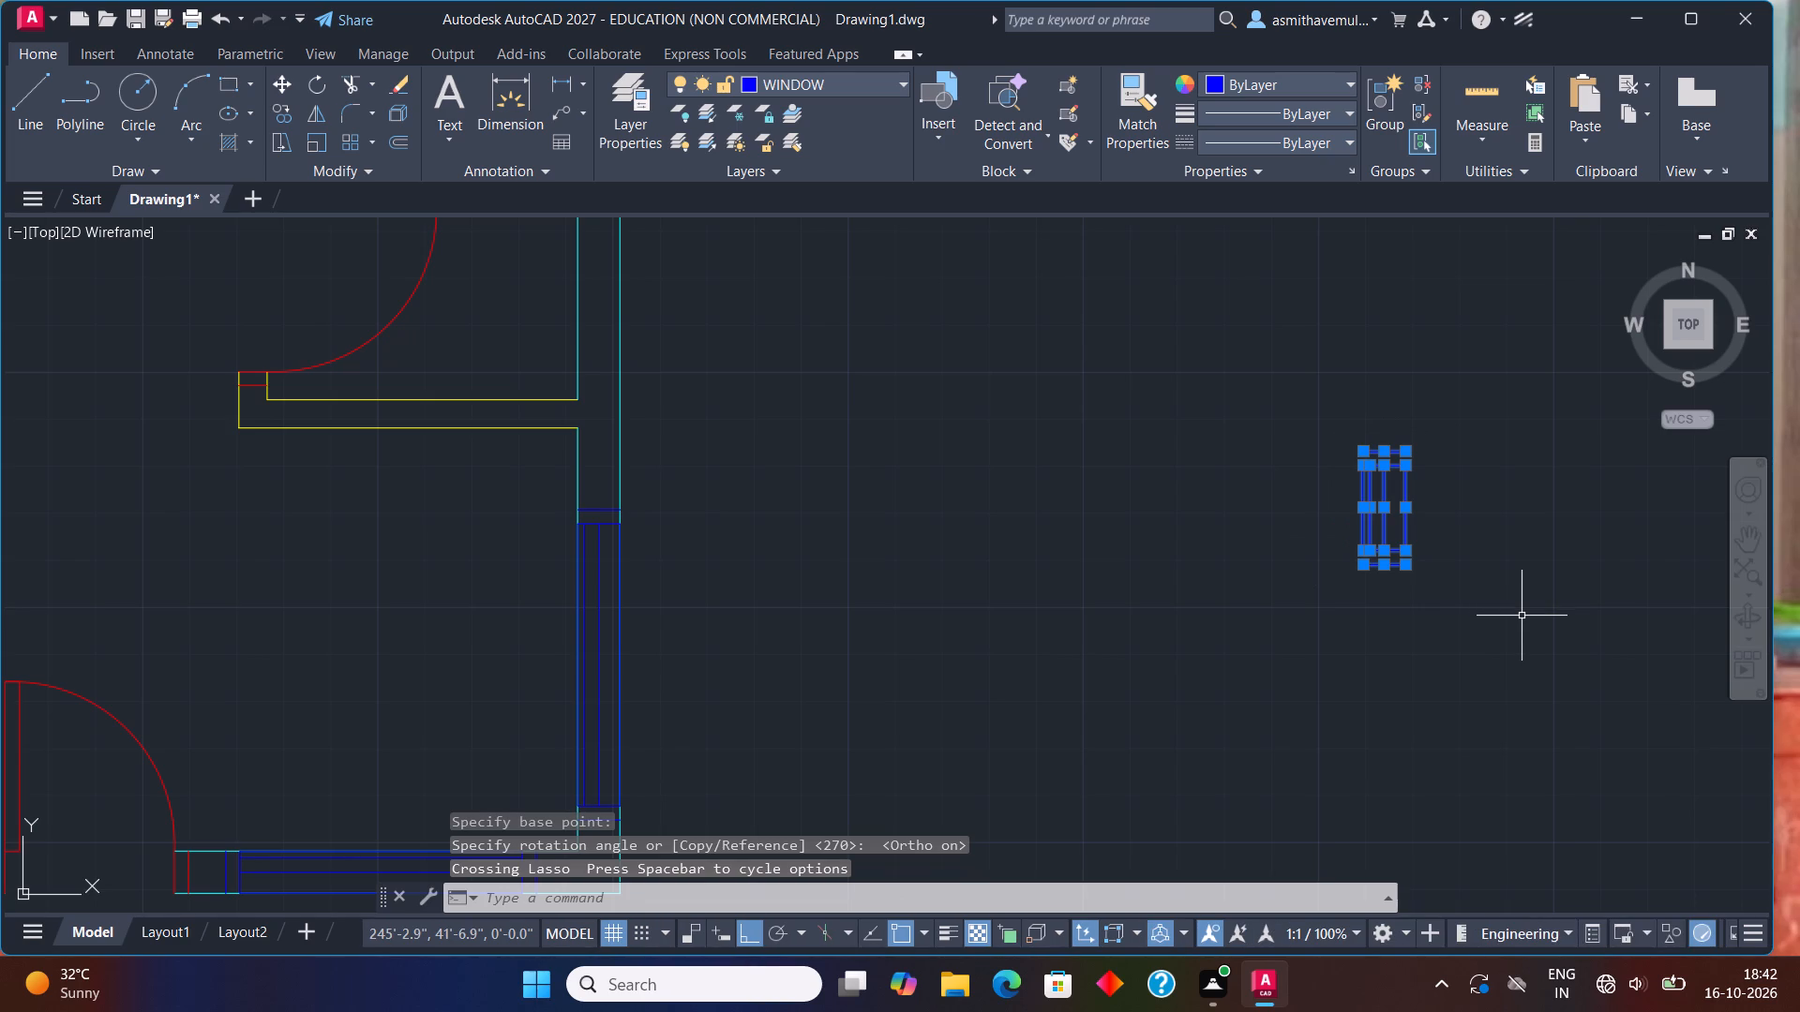
key("F8")
key("m")
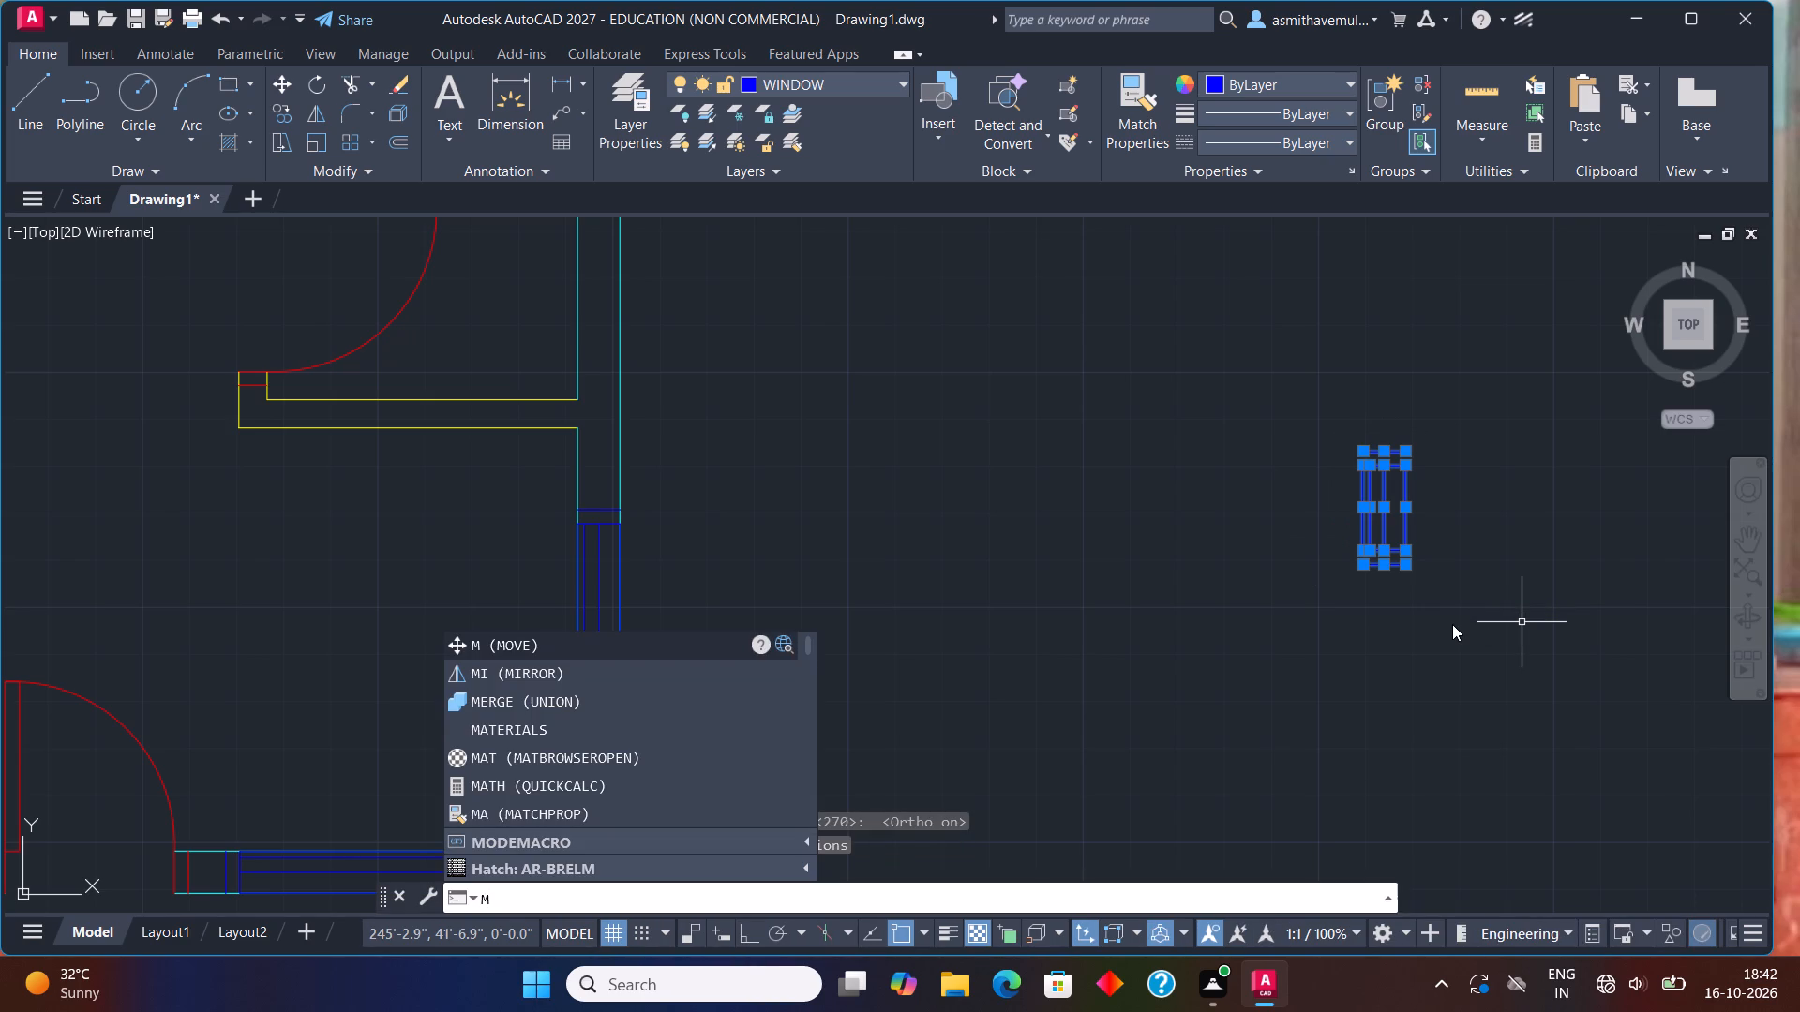
key("Return")
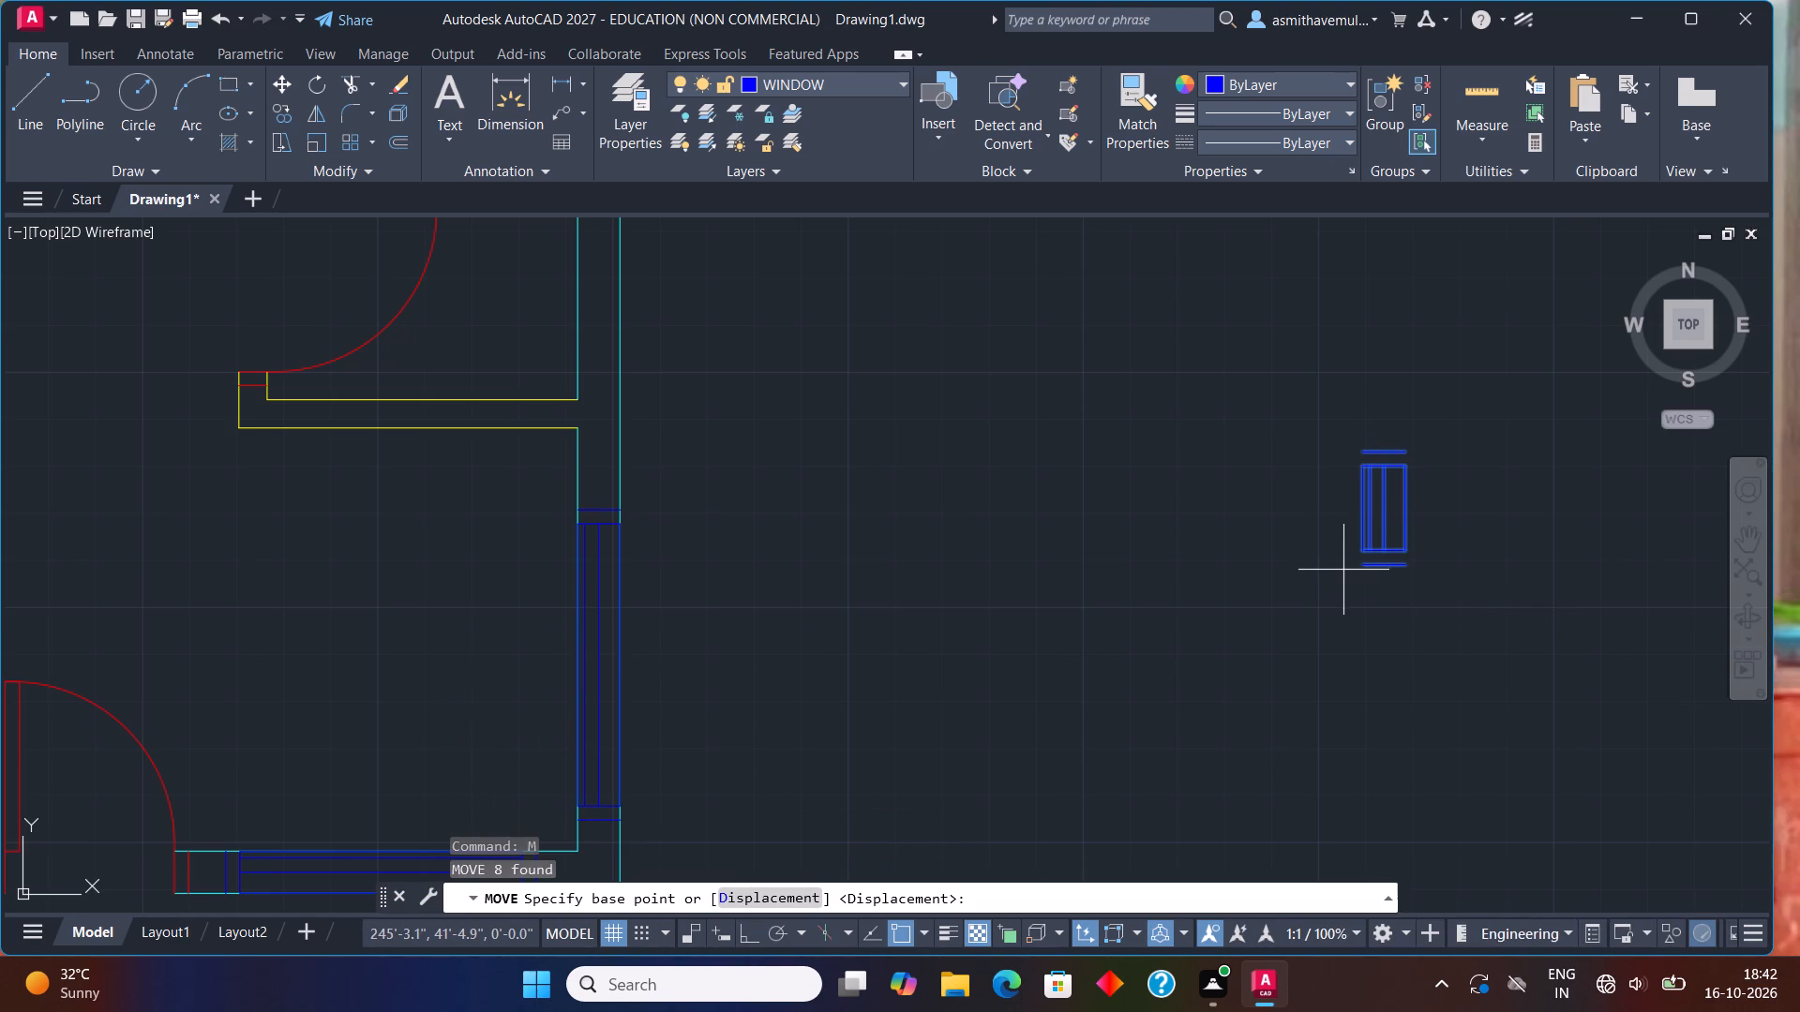
left_click(1361, 570)
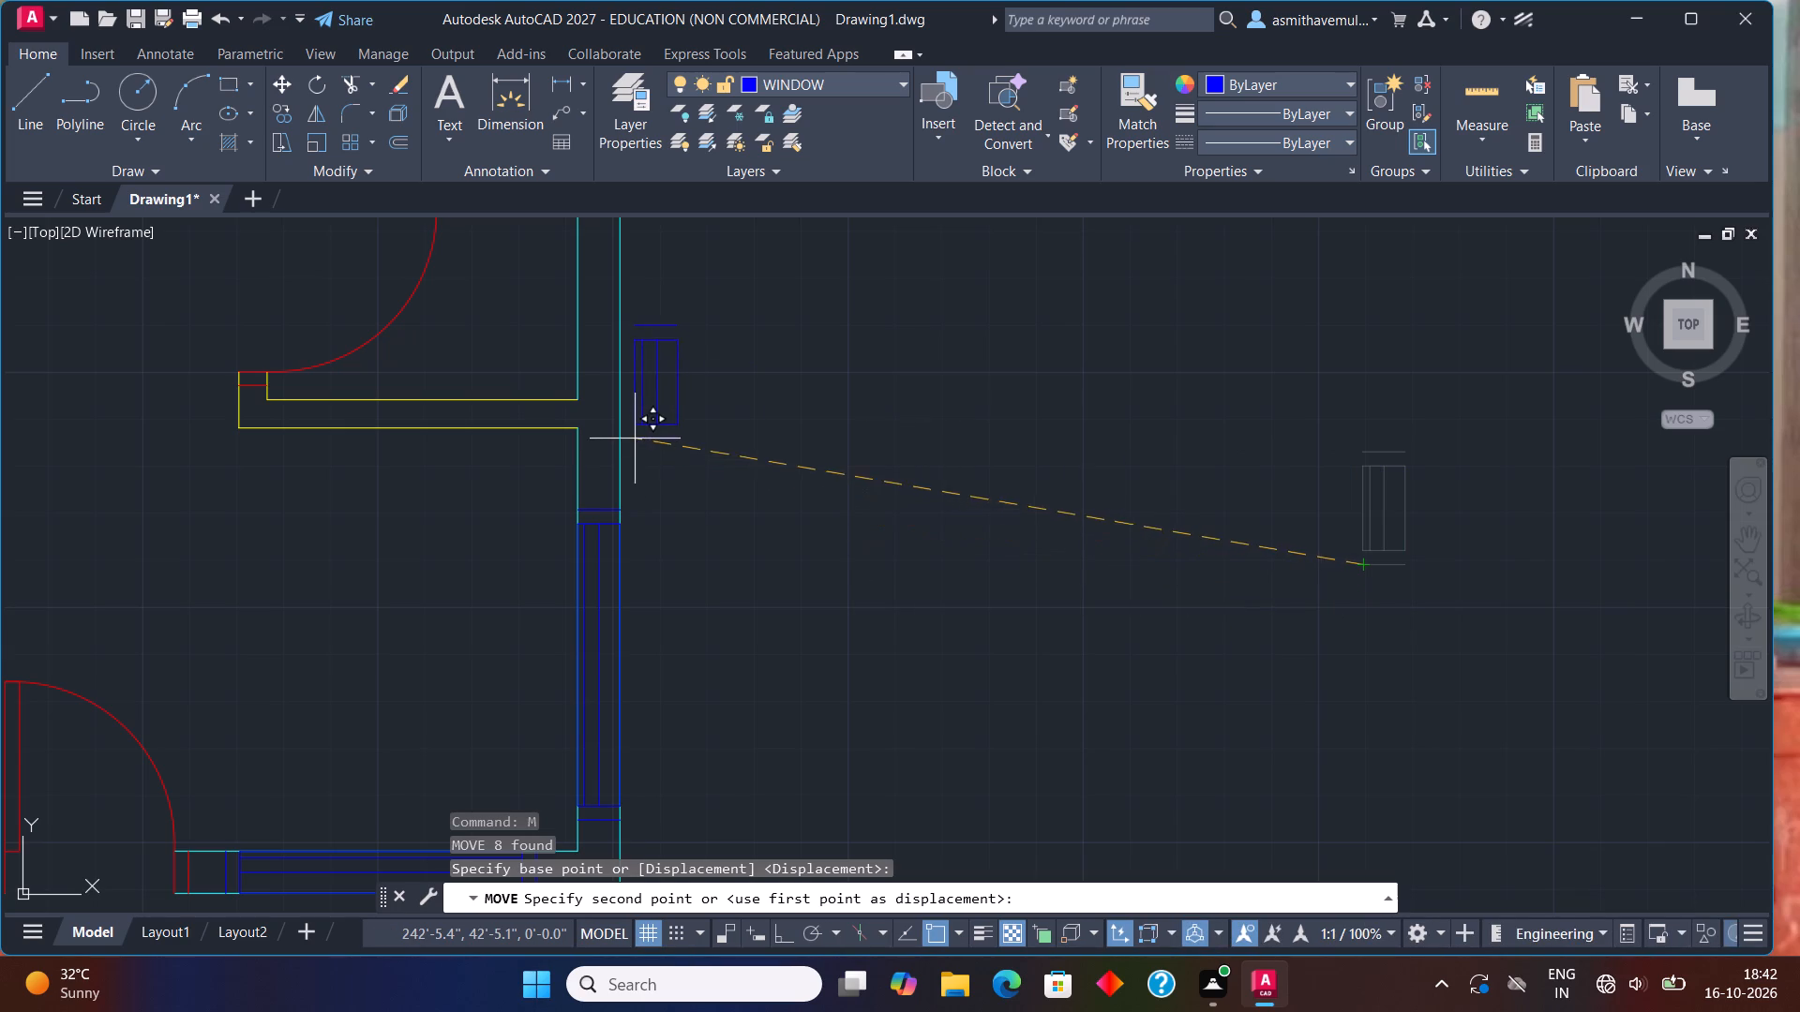
middle_click_drag(634, 439, 773, 665)
scroll(711, 618, "up", 1)
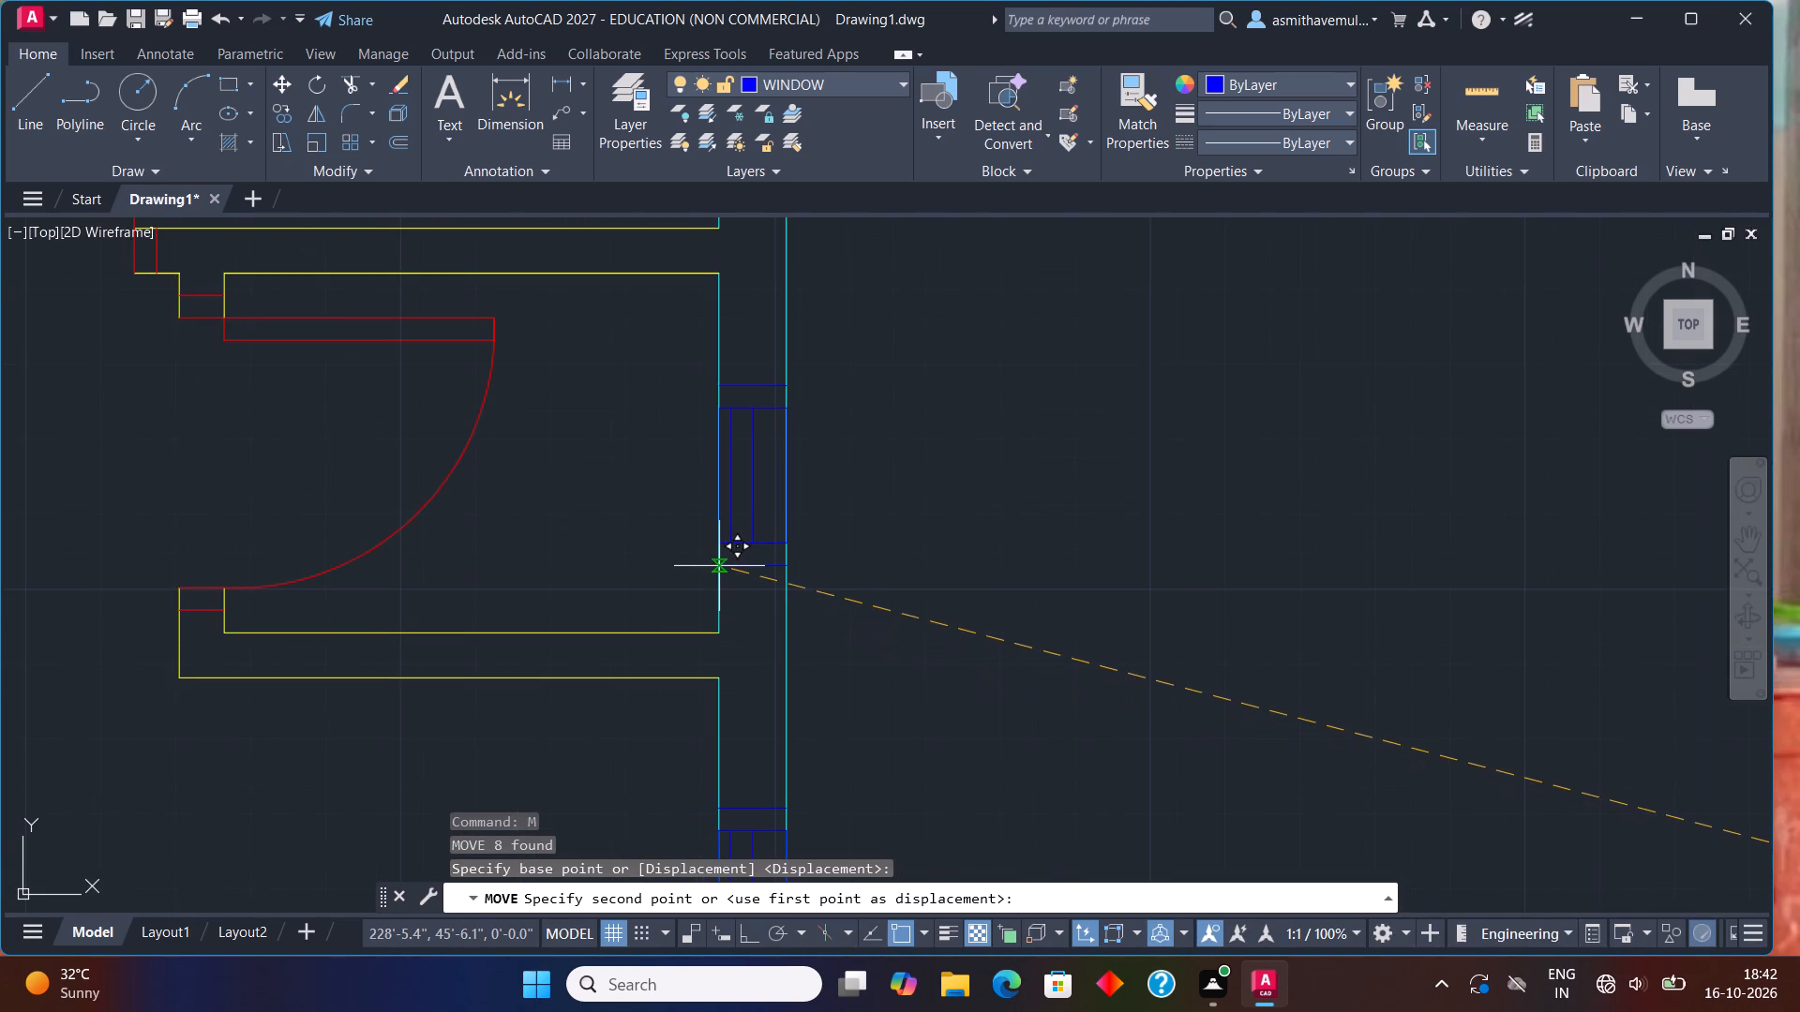
left_click(719, 566)
Move the jamb and inner lines of the large window near the lower-right corner slightly upward along the right outer wall.
scroll(869, 610, "down", 1)
middle_click_drag(866, 642, 871, 643)
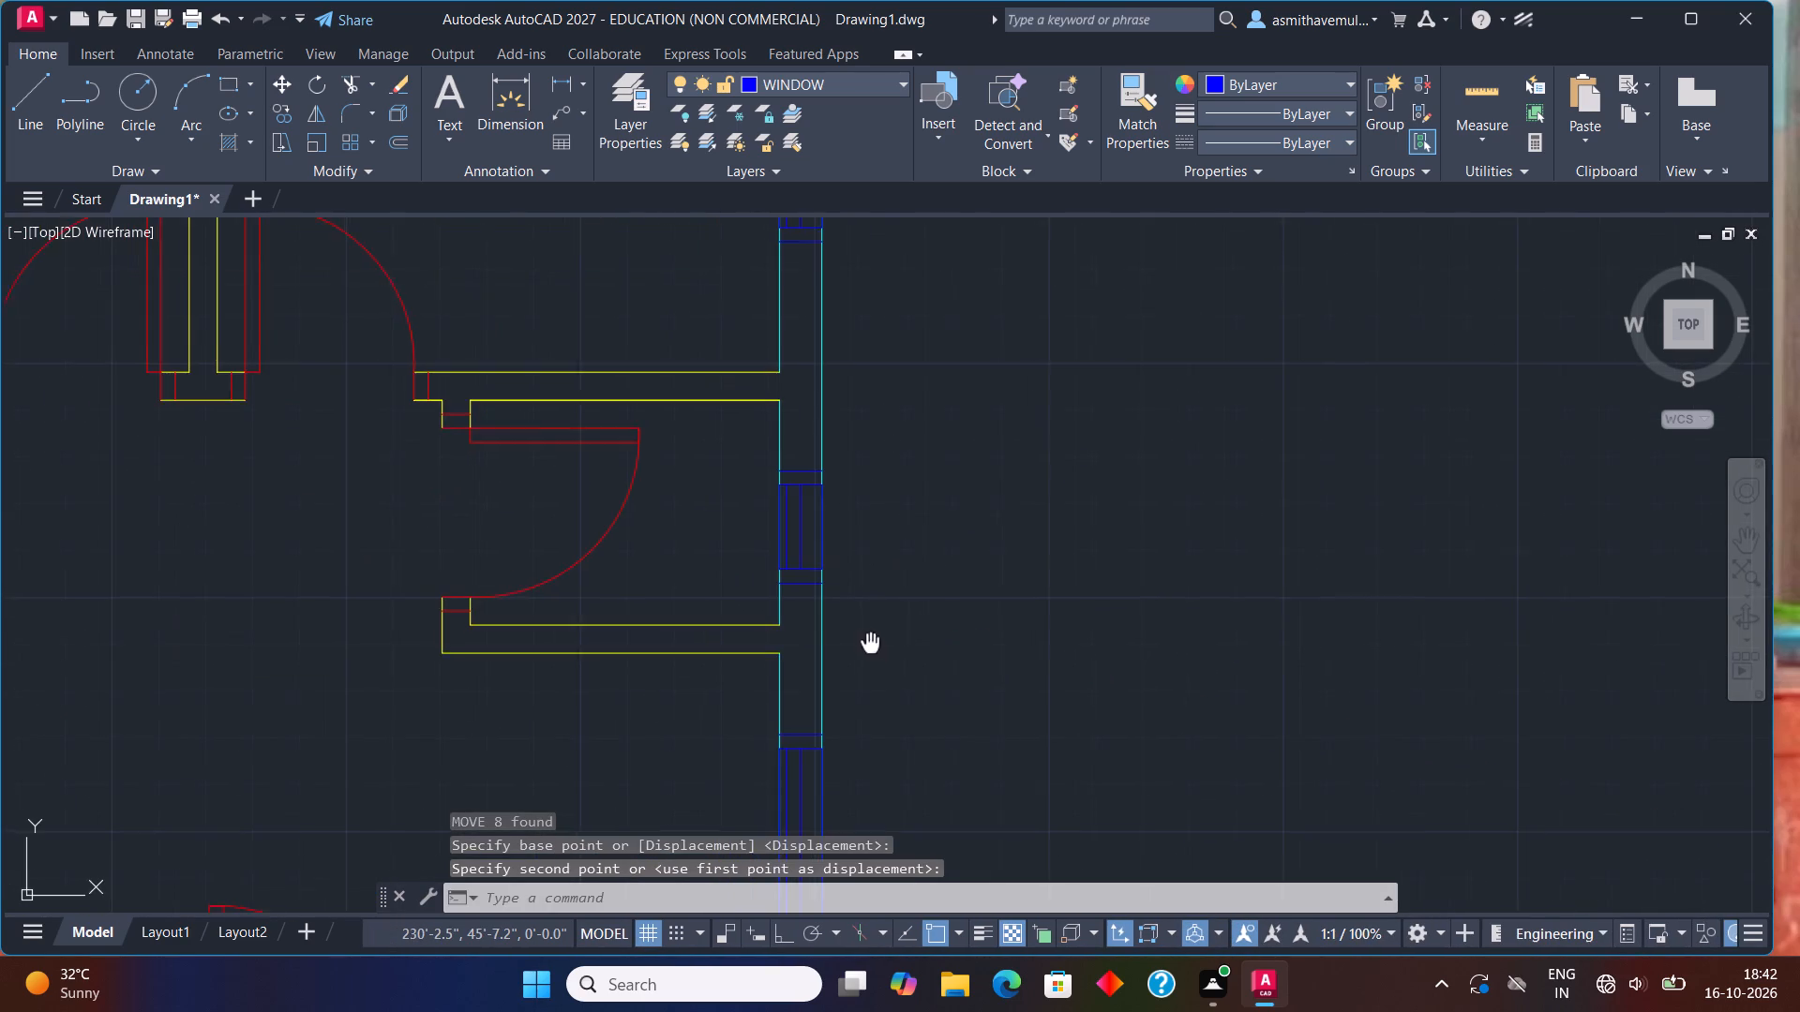
middle_click_drag(871, 643, 934, 398)
middle_click_drag(927, 584, 942, 517)
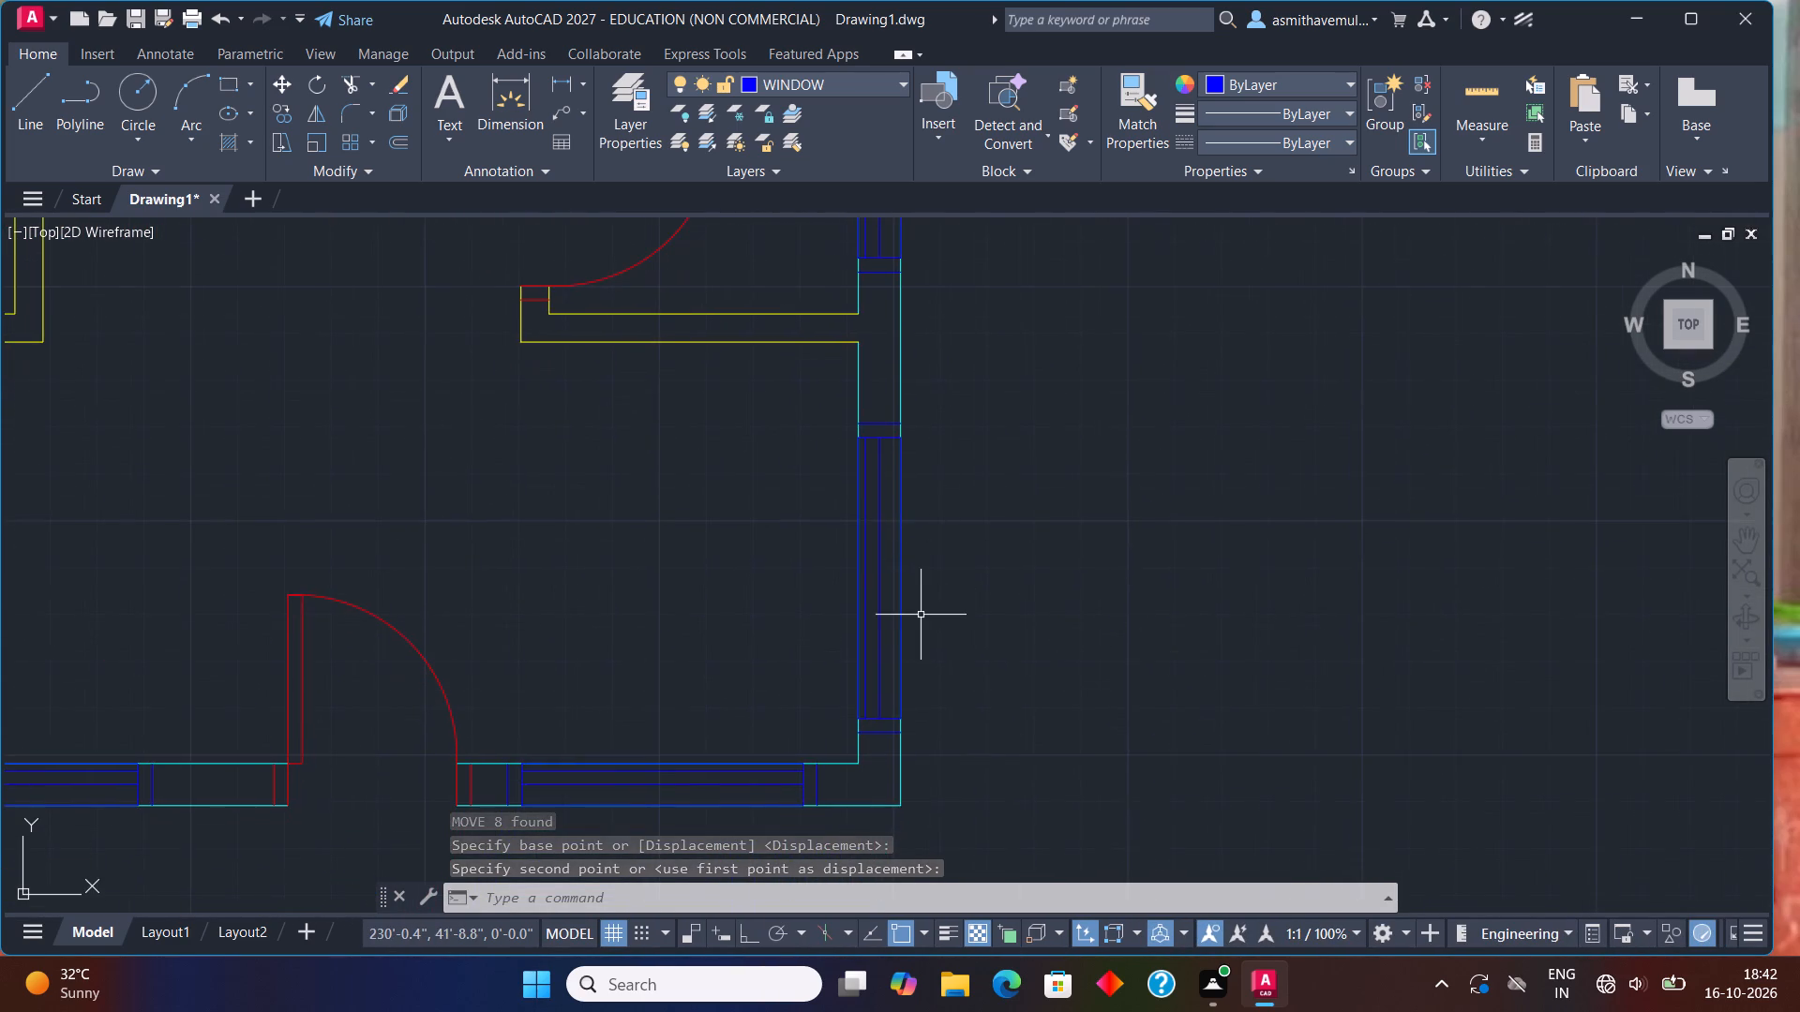
scroll(921, 615, "up", 1)
middle_click_drag(856, 796, 865, 726)
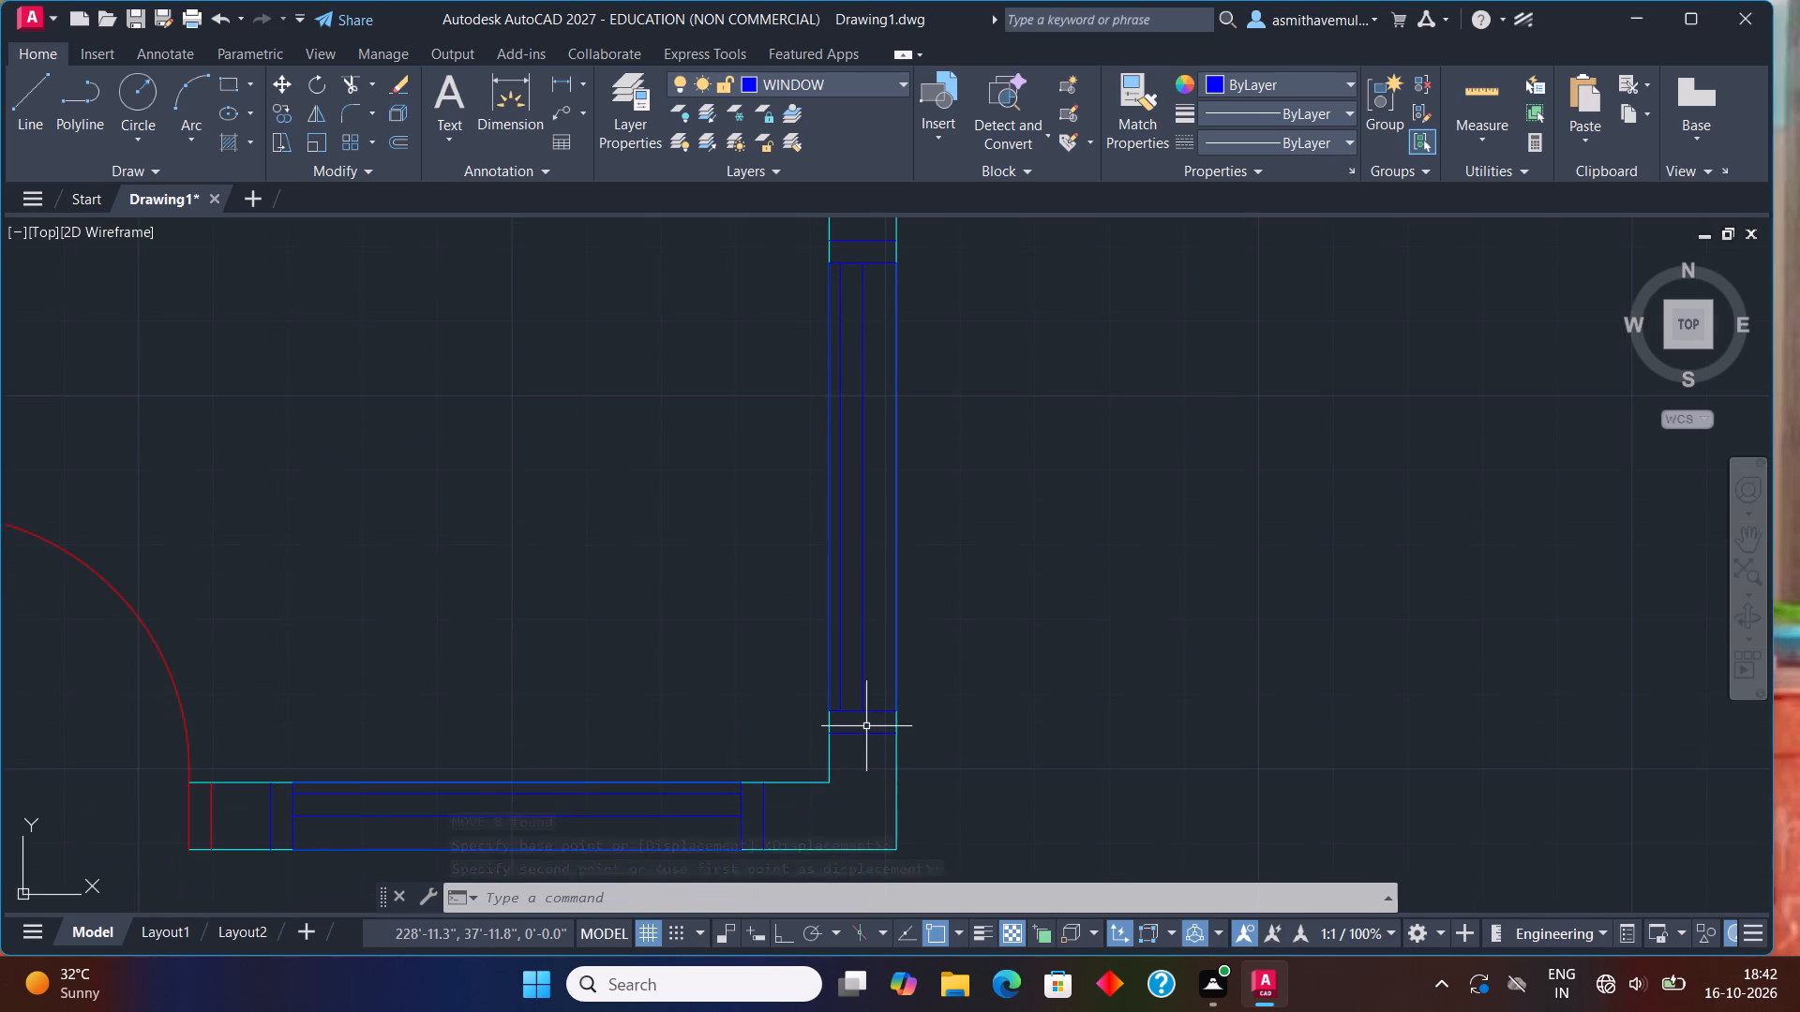
left_click_drag(855, 729, 861, 250)
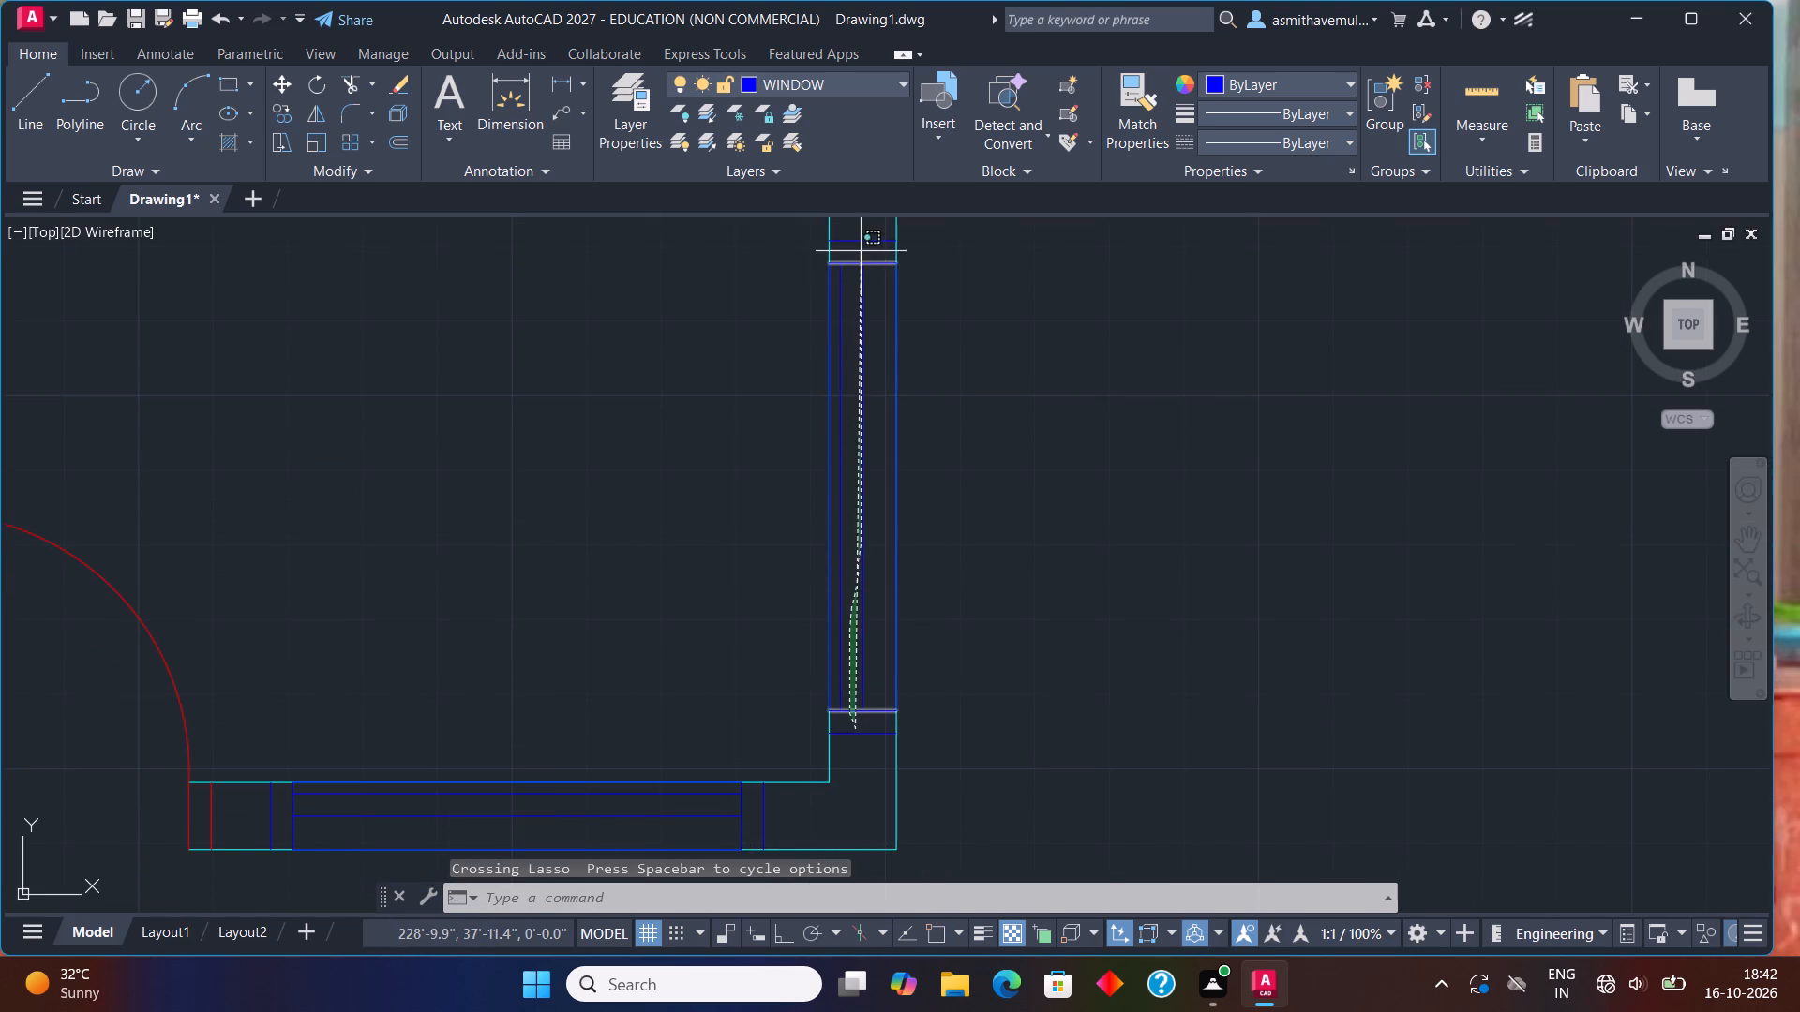
left_click_drag(861, 250, 861, 247)
left_click_drag(861, 224, 835, 379)
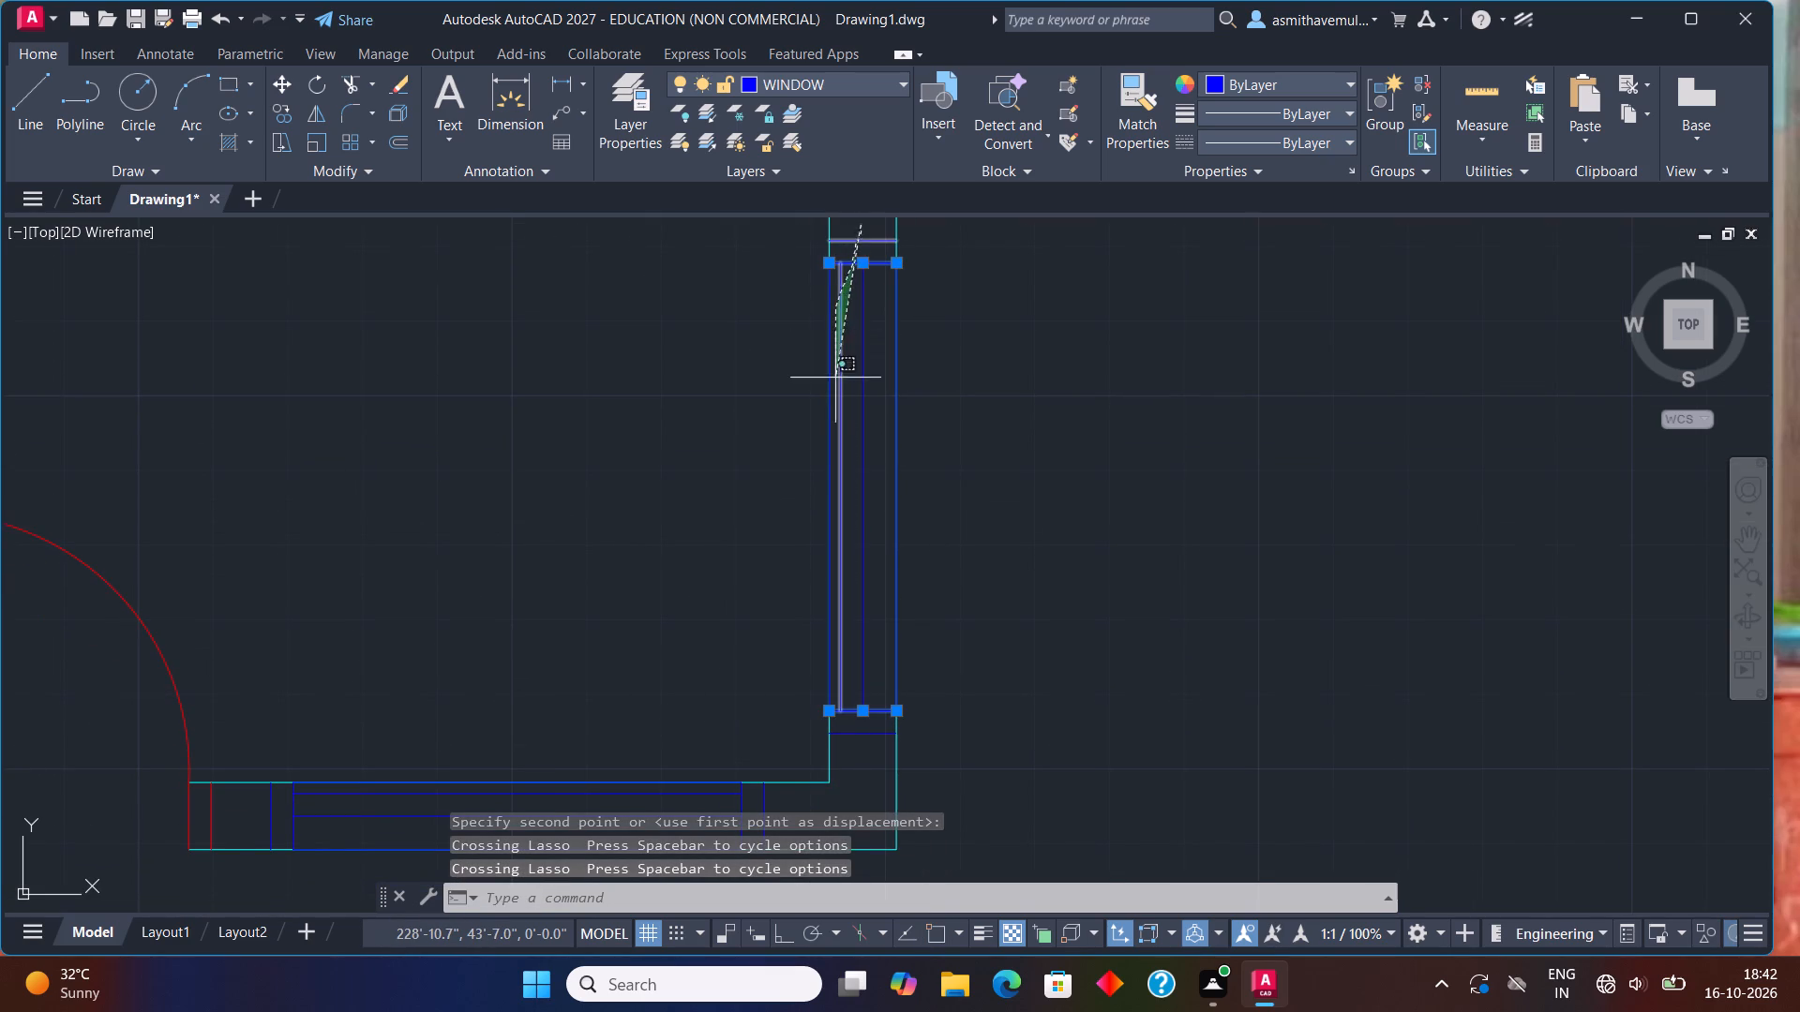
left_click_drag(835, 379, 861, 752)
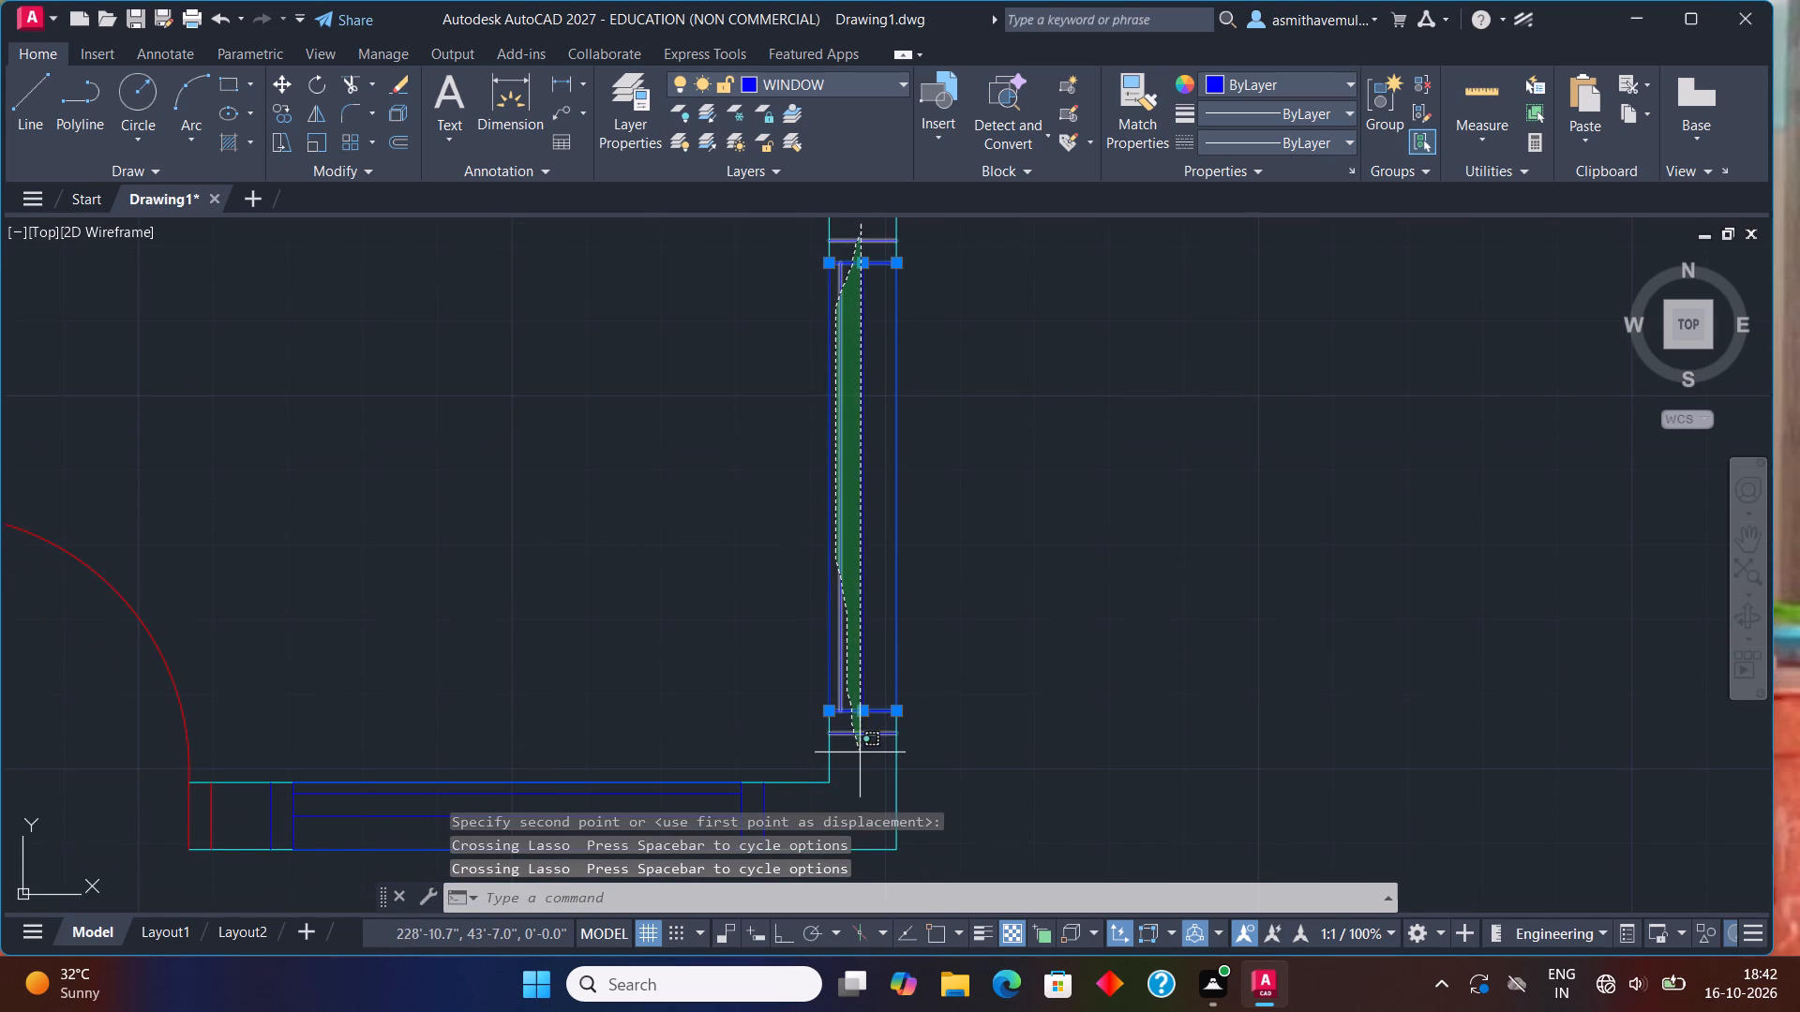
left_click_drag(861, 752, 871, 755)
key("m")
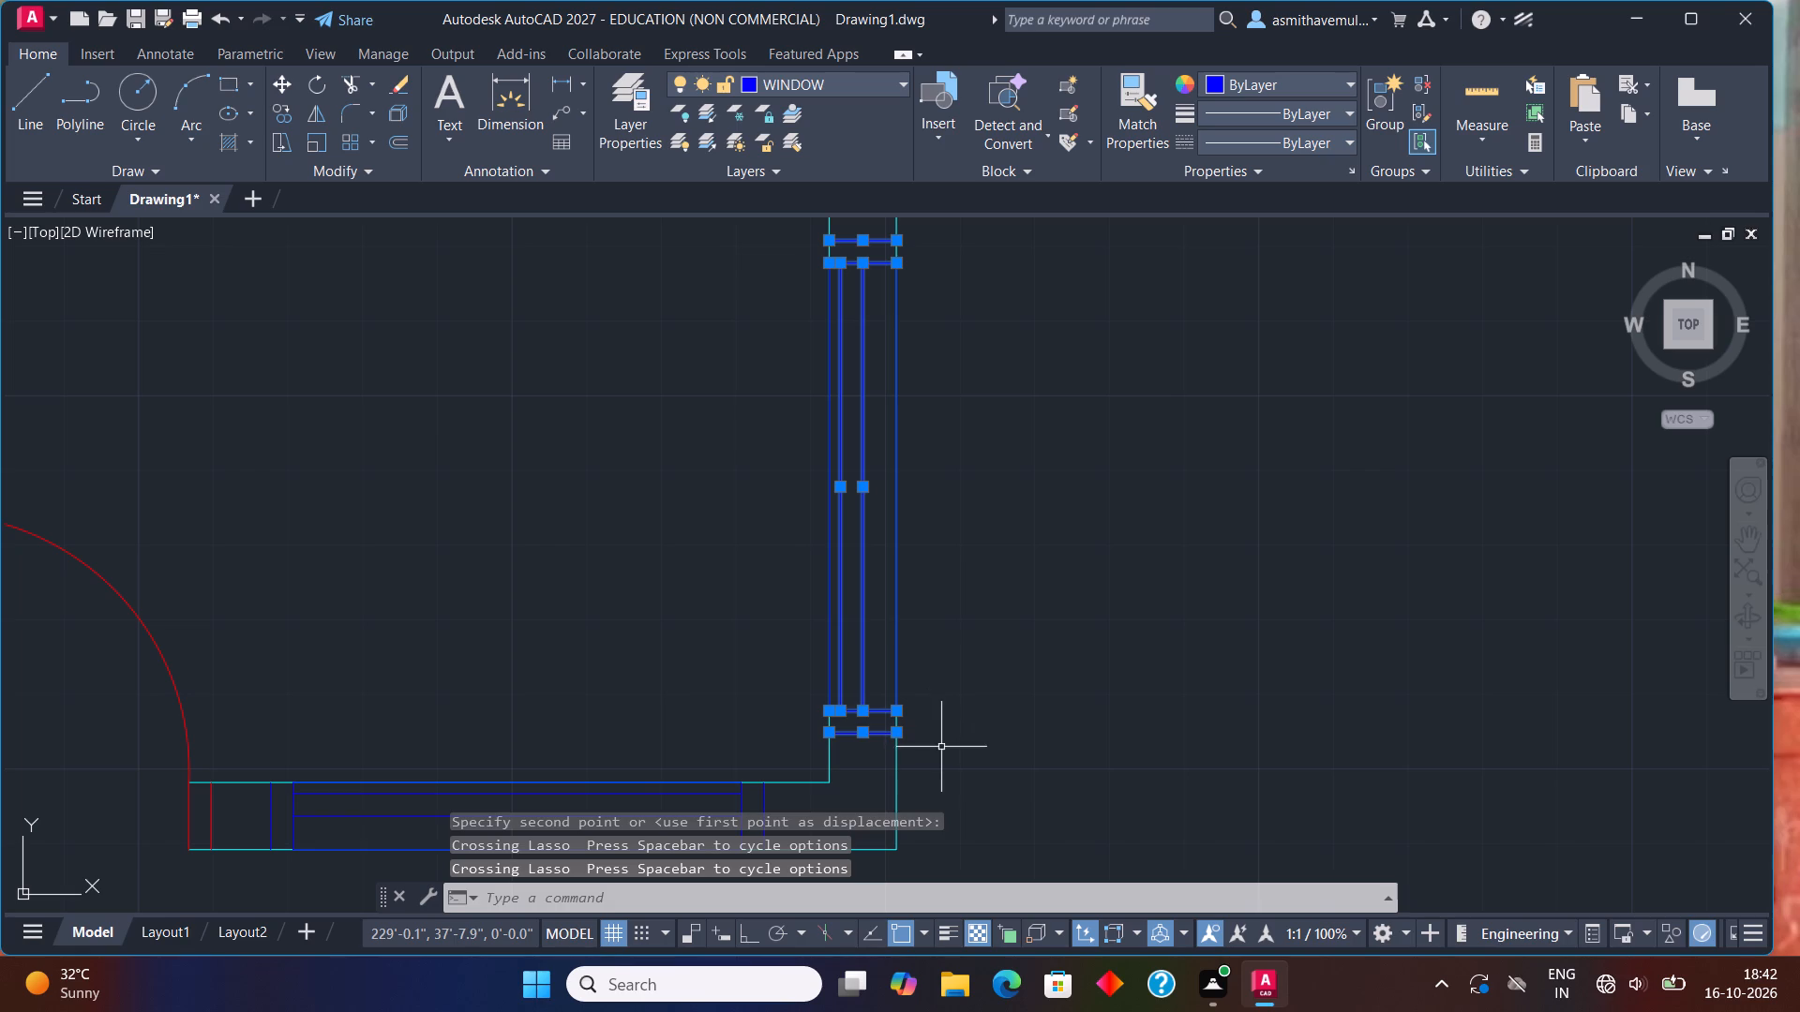
key("Return")
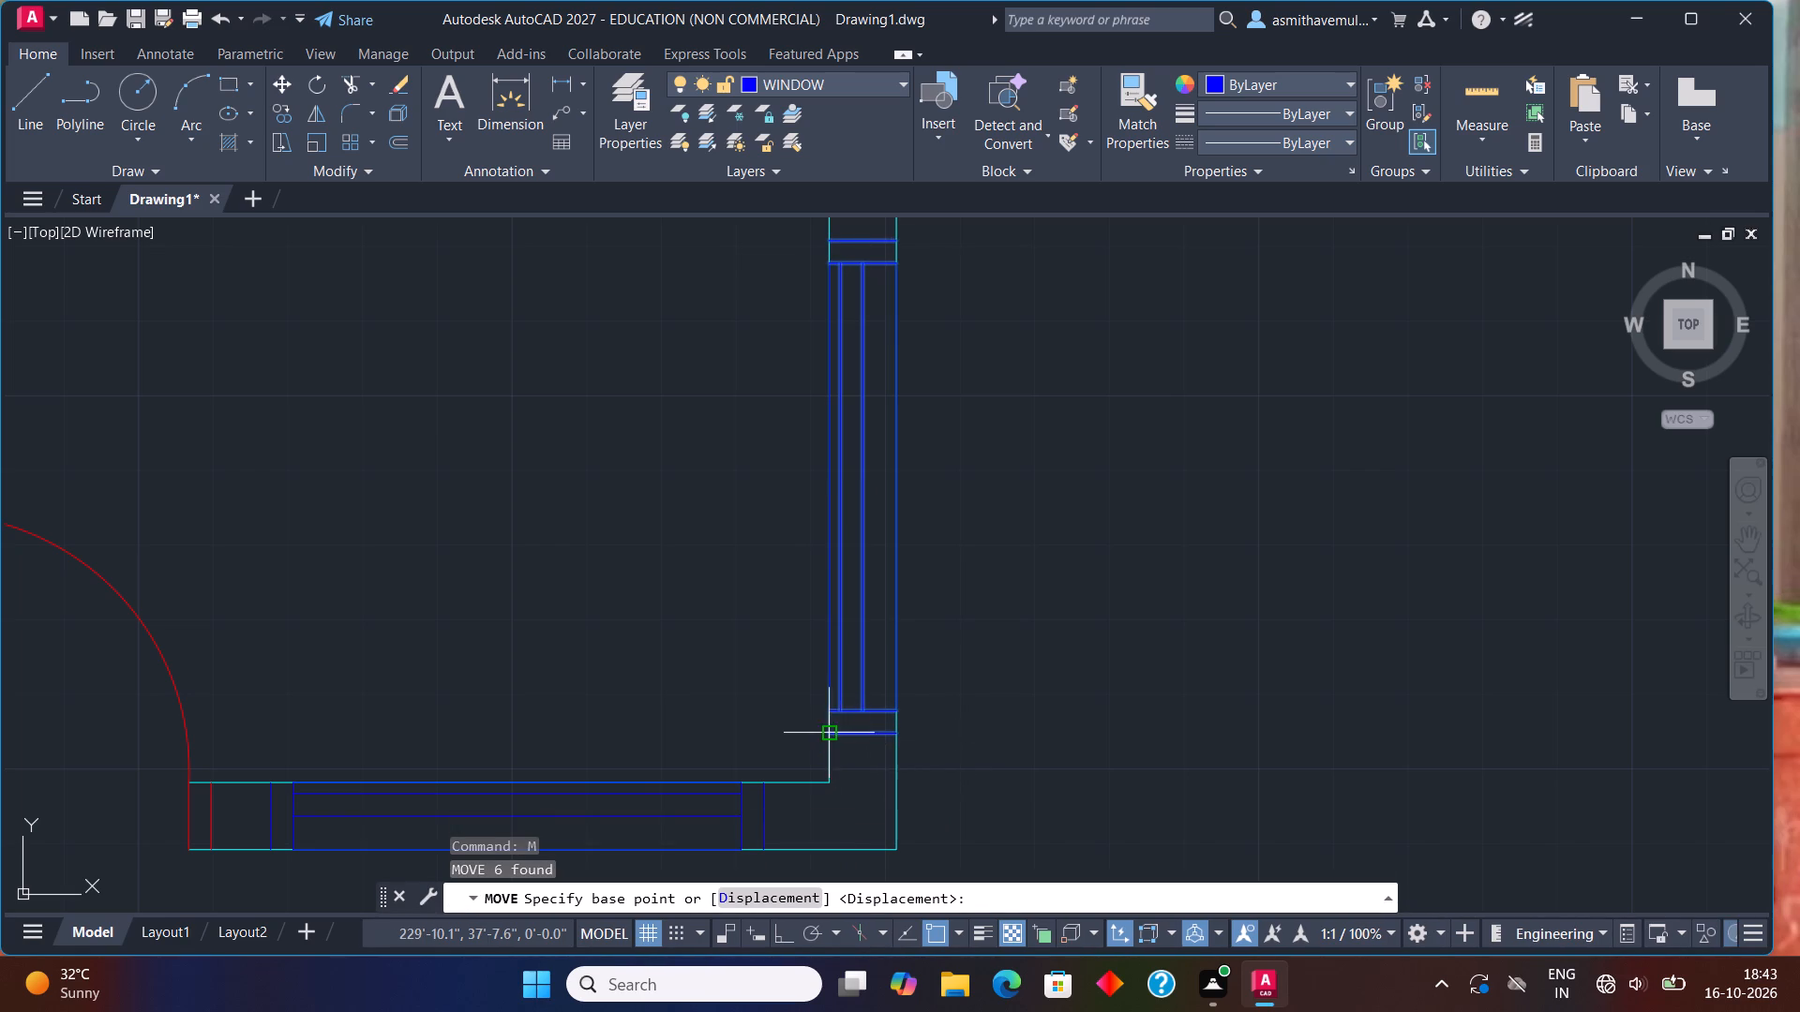
left_click(830, 738)
scroll(822, 670, "up", 3)
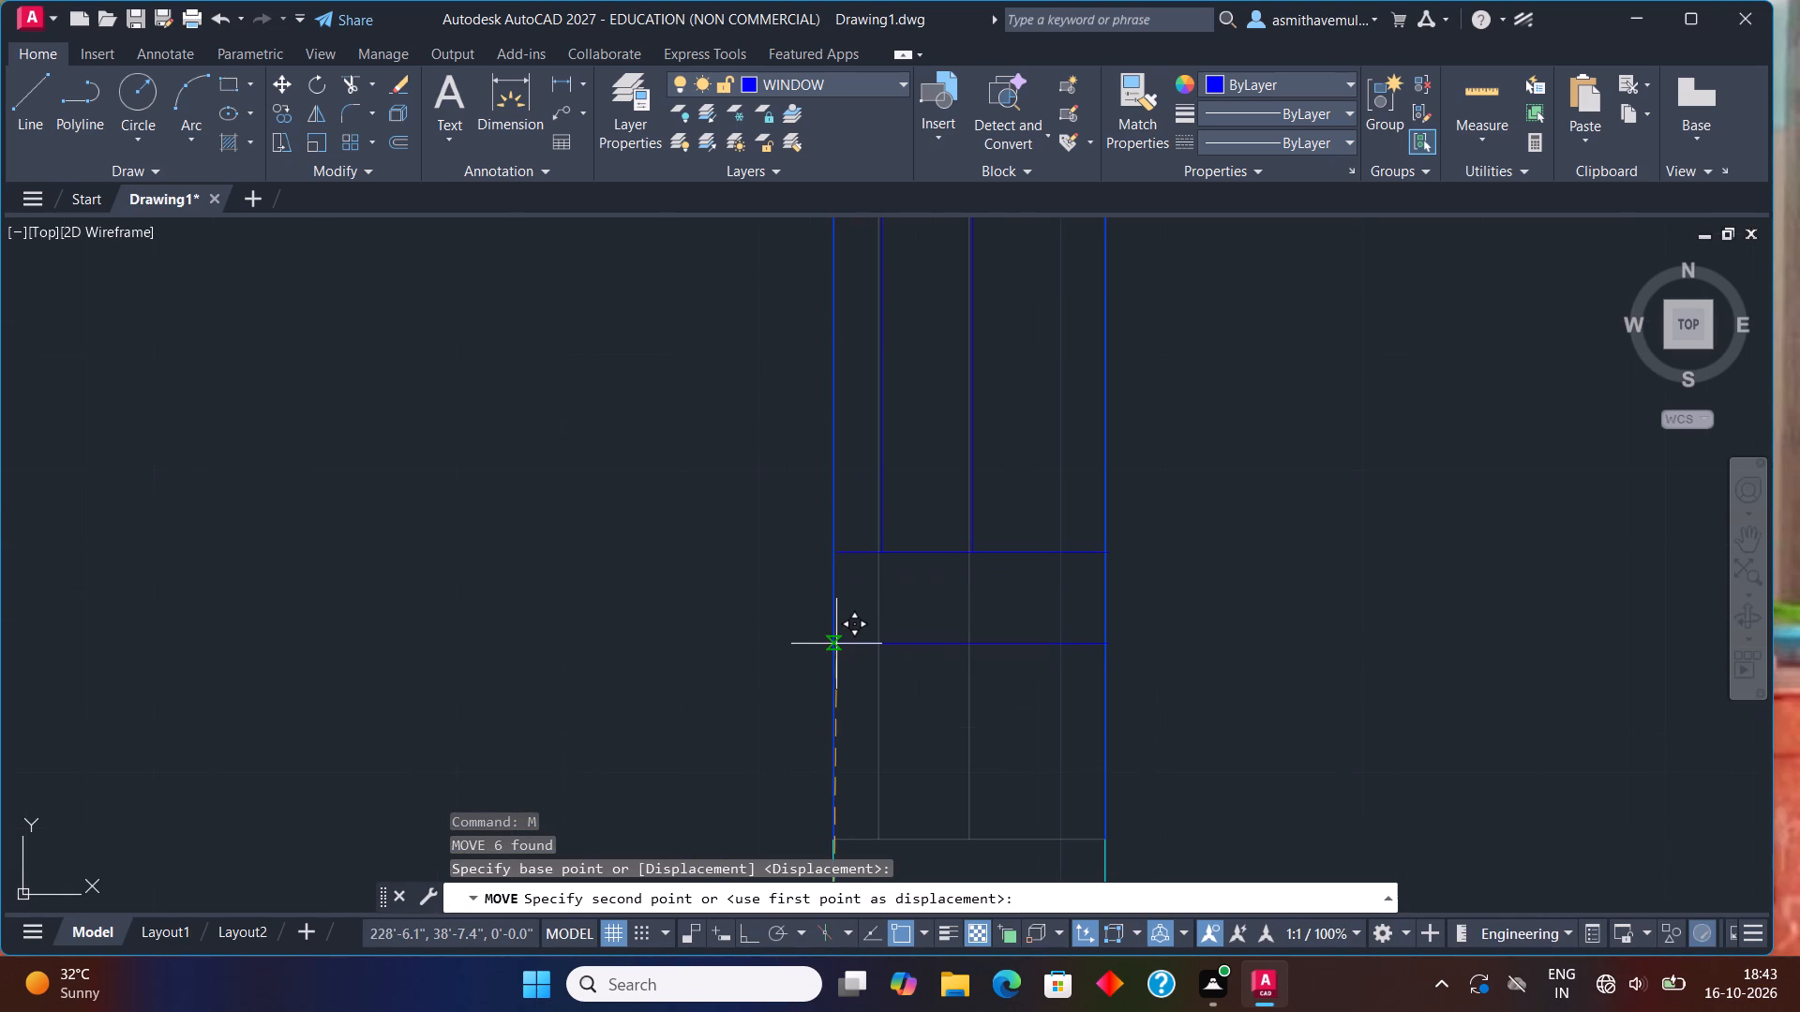
left_click(833, 636)
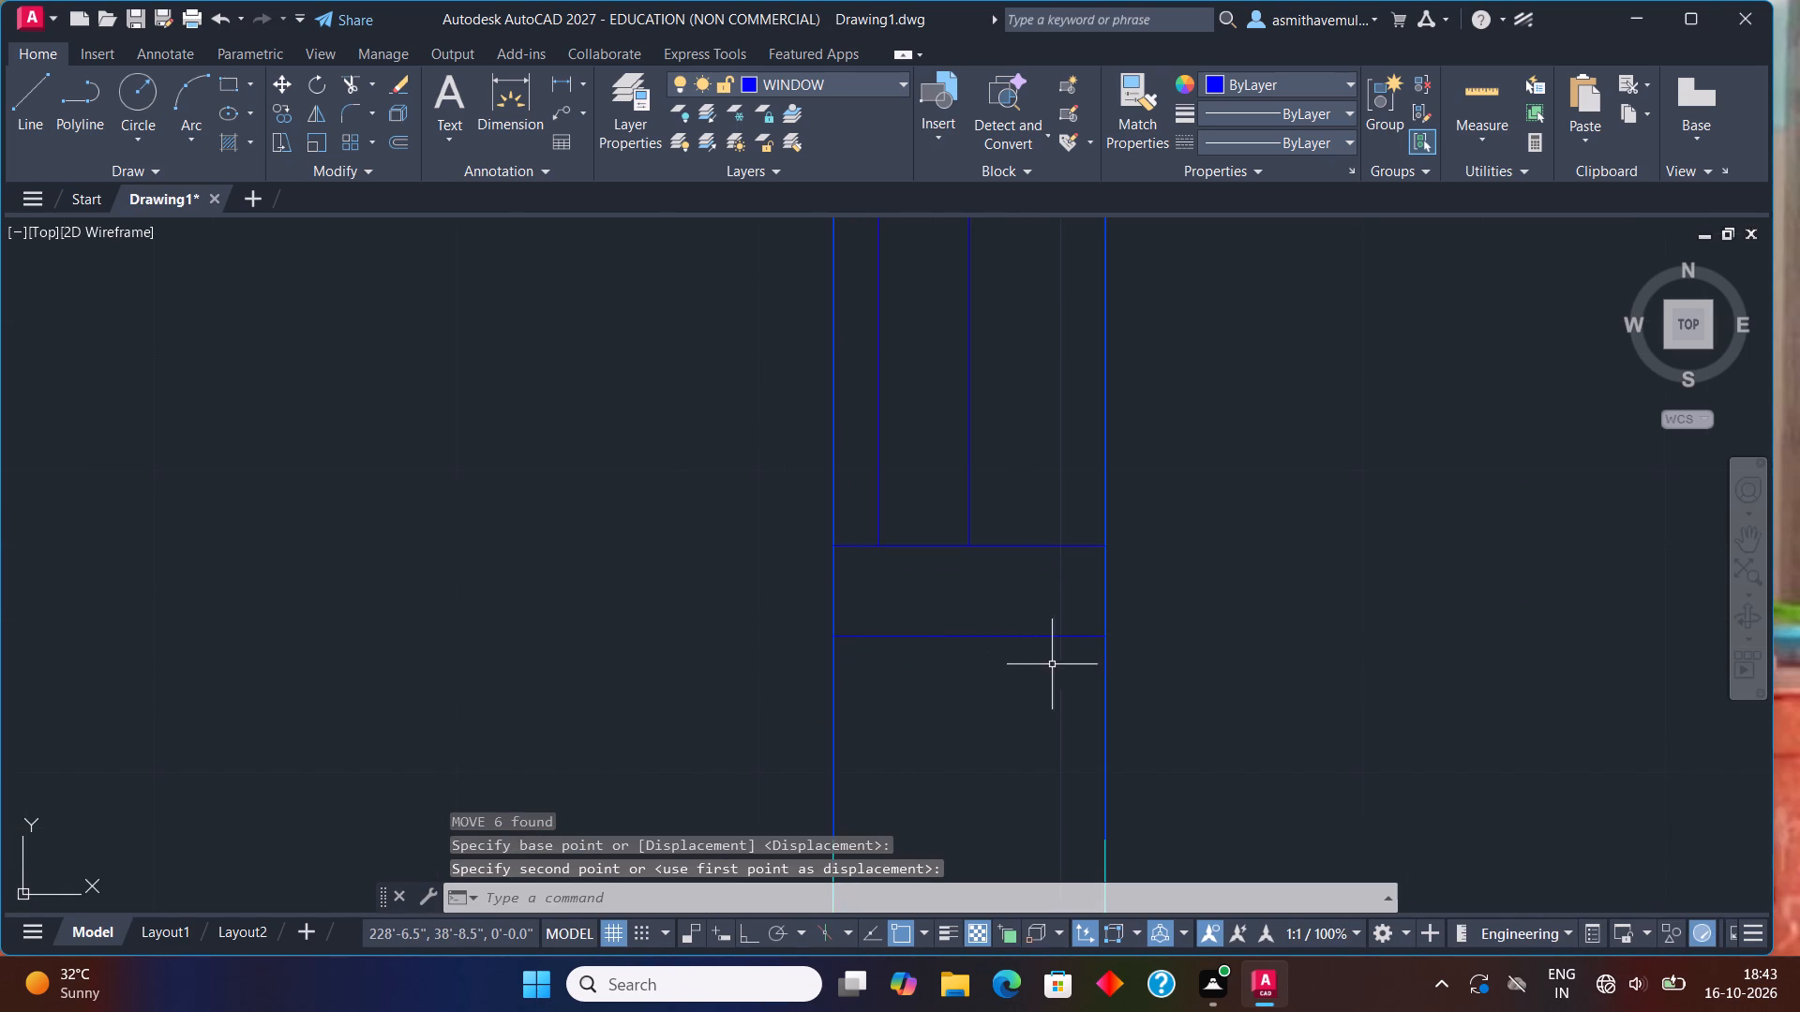
Delete that large window's two blue outline lines that overlap the inner and outer faces of the right wall.
left_click(1107, 686)
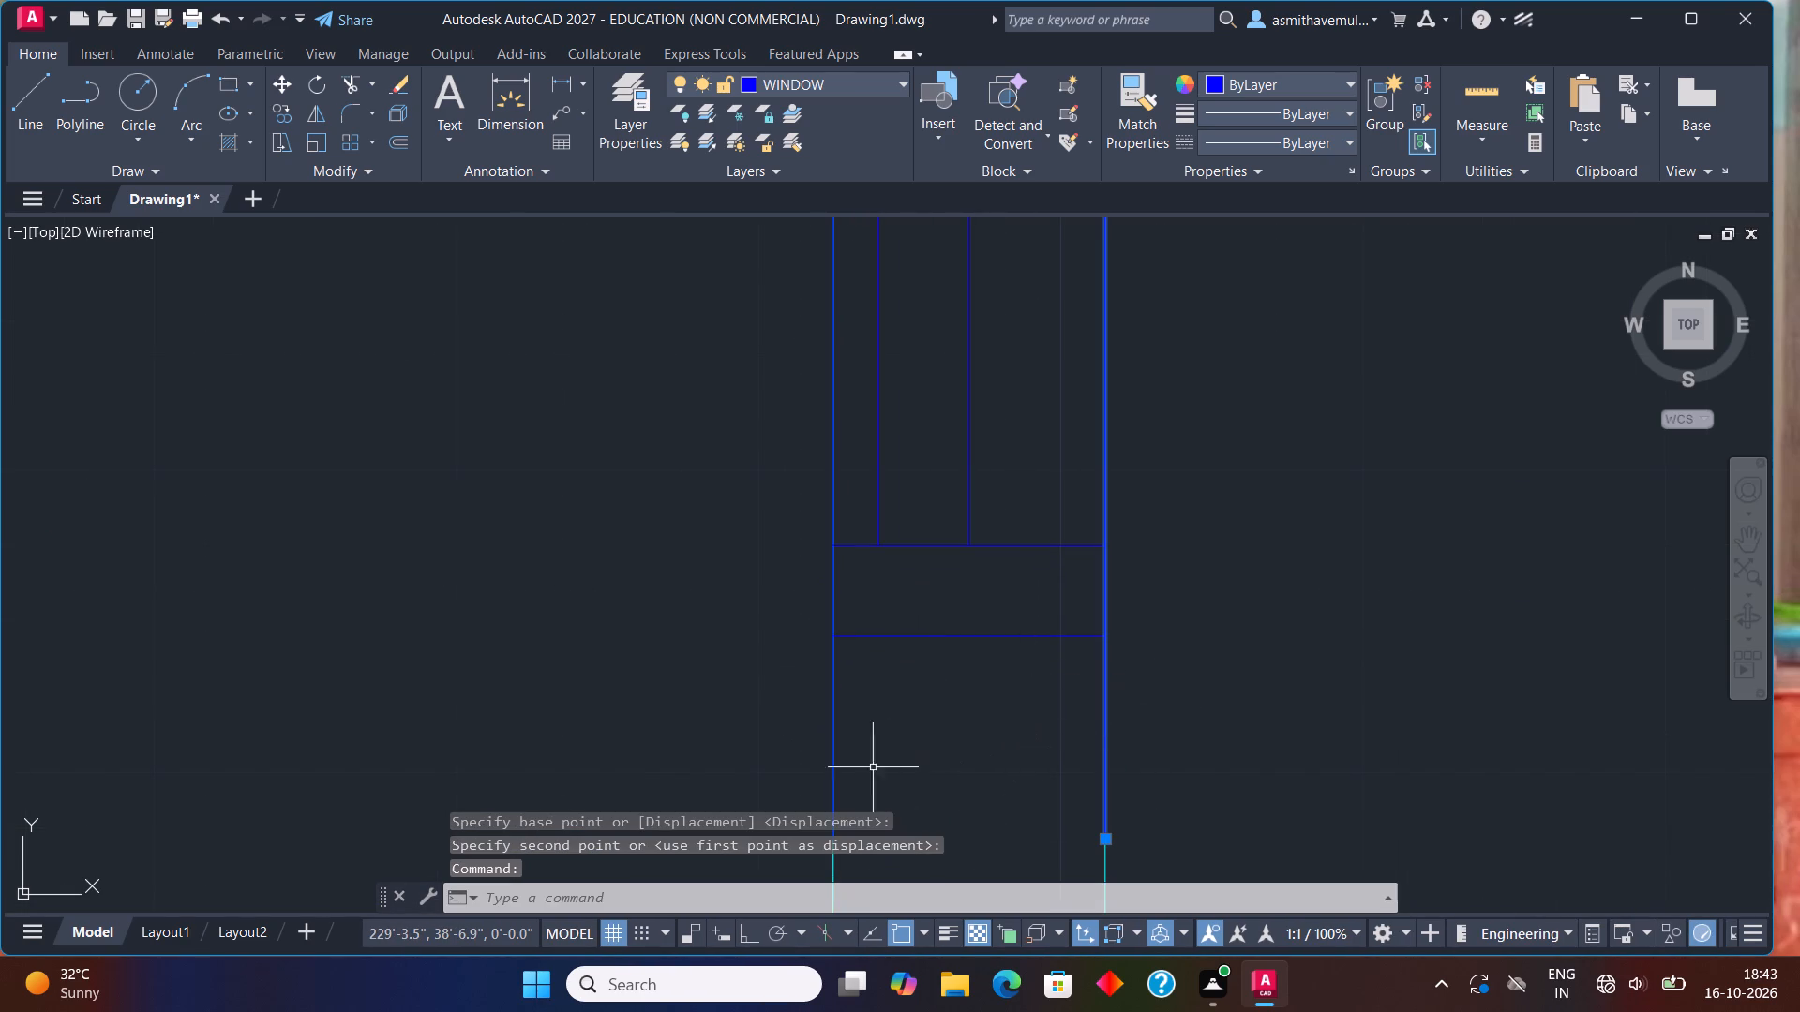
left_click(833, 747)
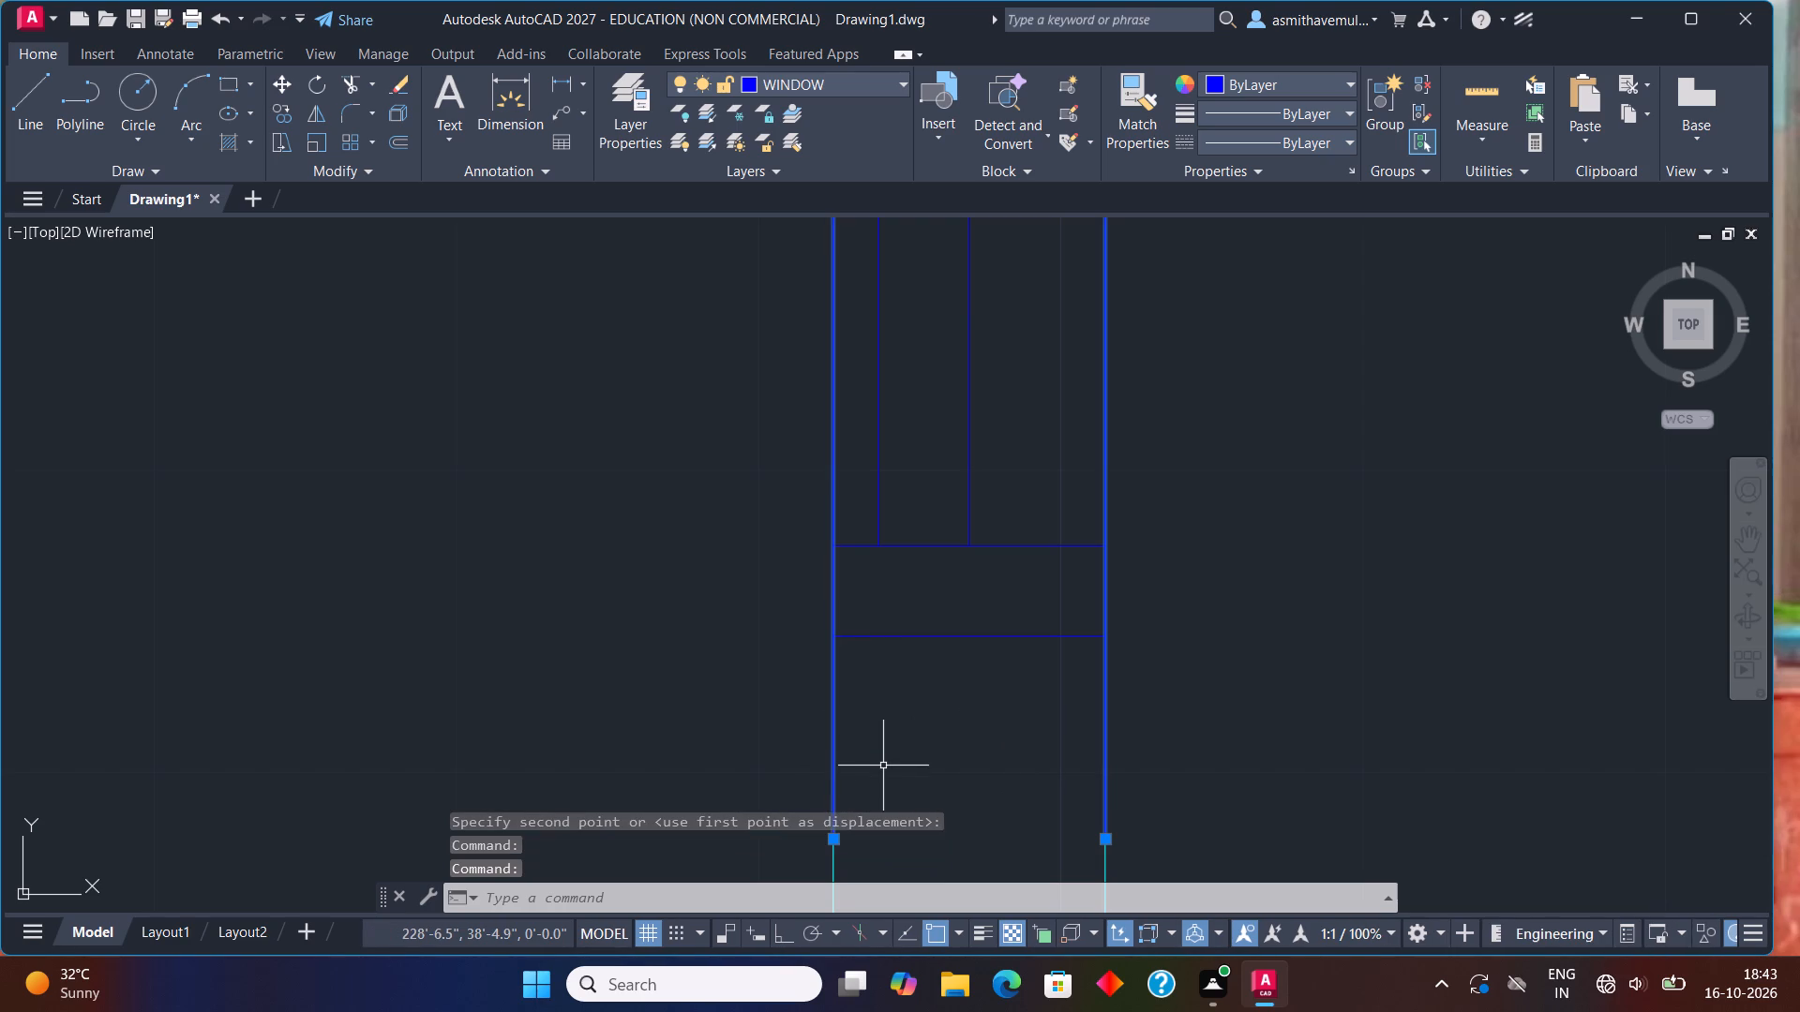
key("Delete")
Delete the two blue lines overlapping the wall faces at the bottom-wall window nearest the lower-right corner.
scroll(885, 764, "down", 4)
middle_click_drag(900, 732, 957, 606)
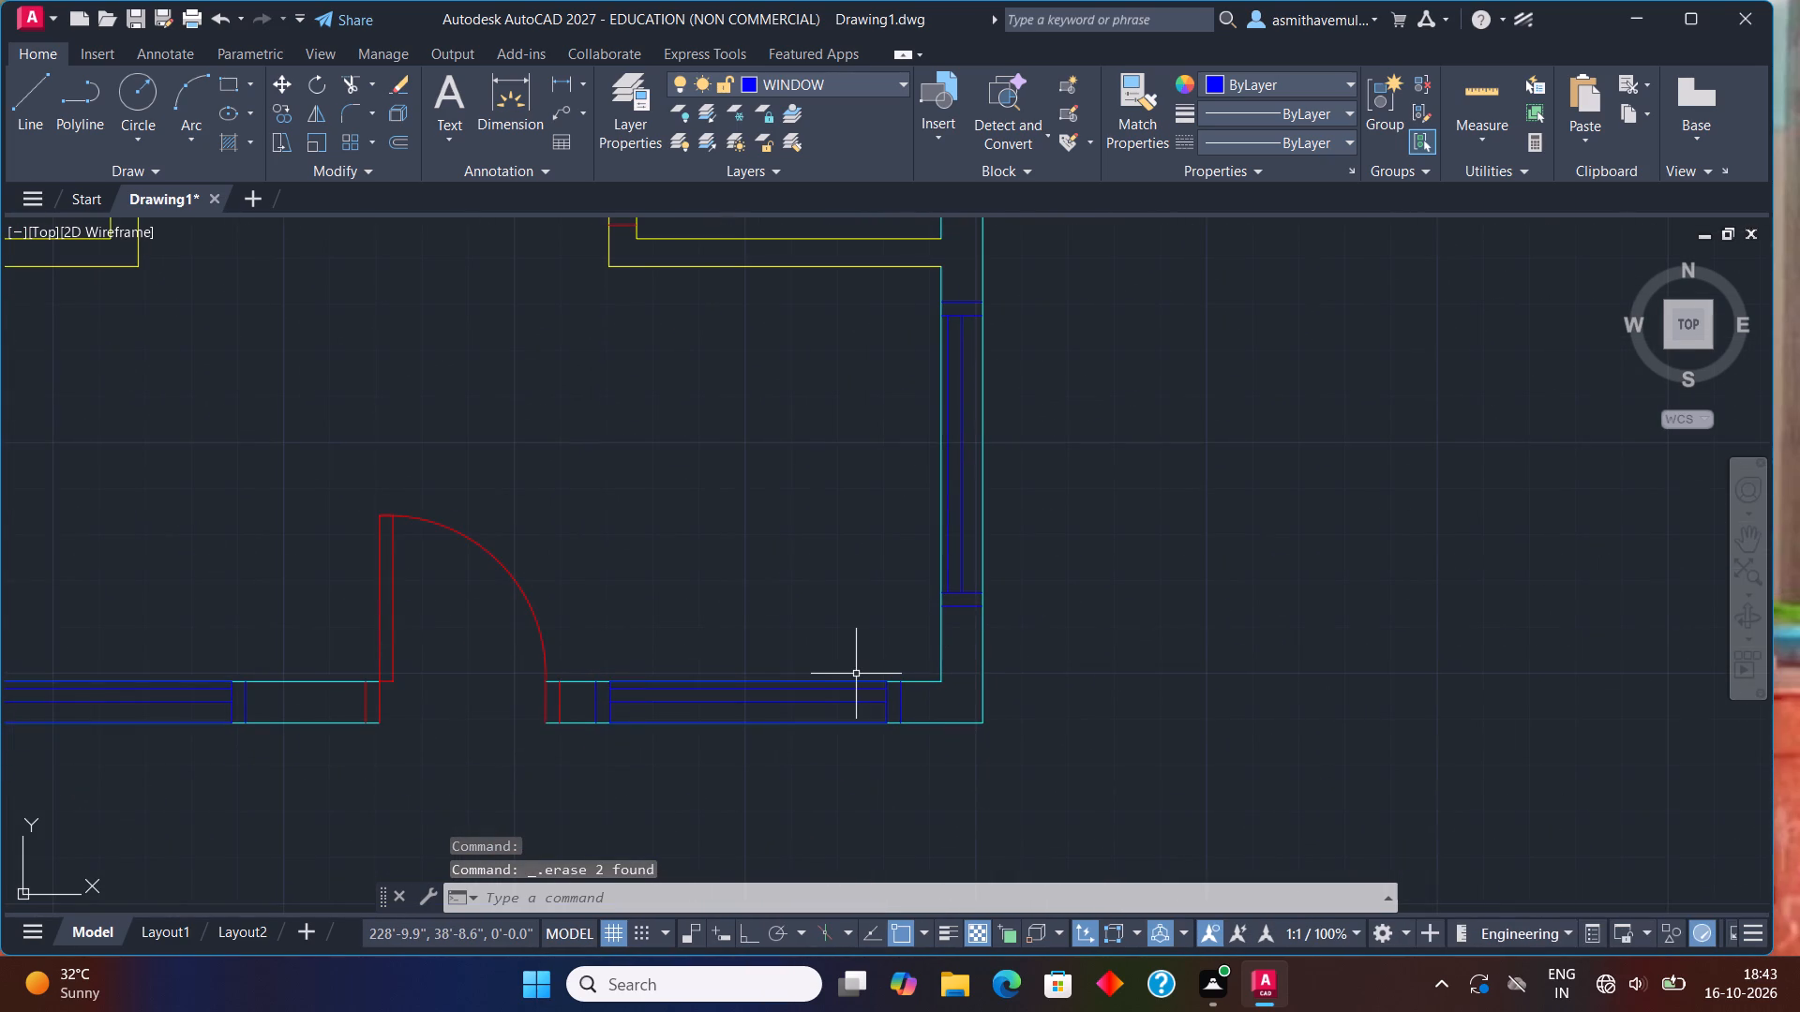
scroll(854, 675, "up", 1)
left_click(851, 688)
left_click(844, 752)
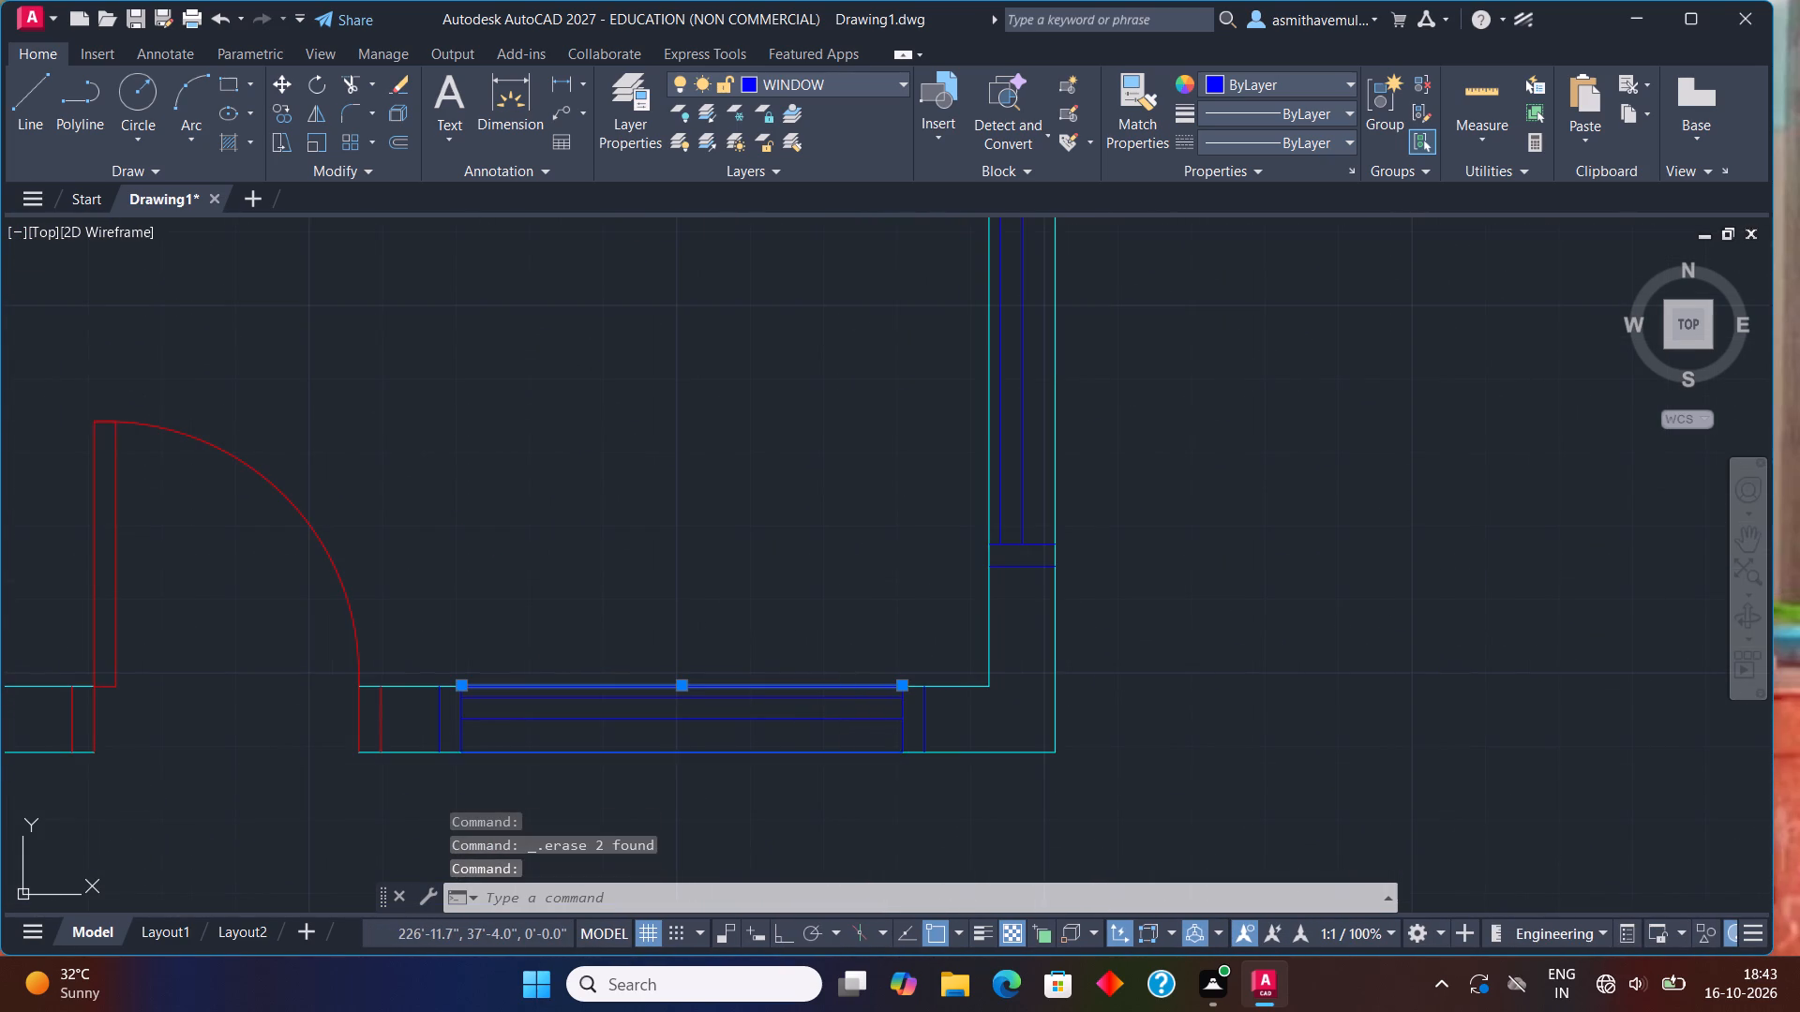
key("Delete")
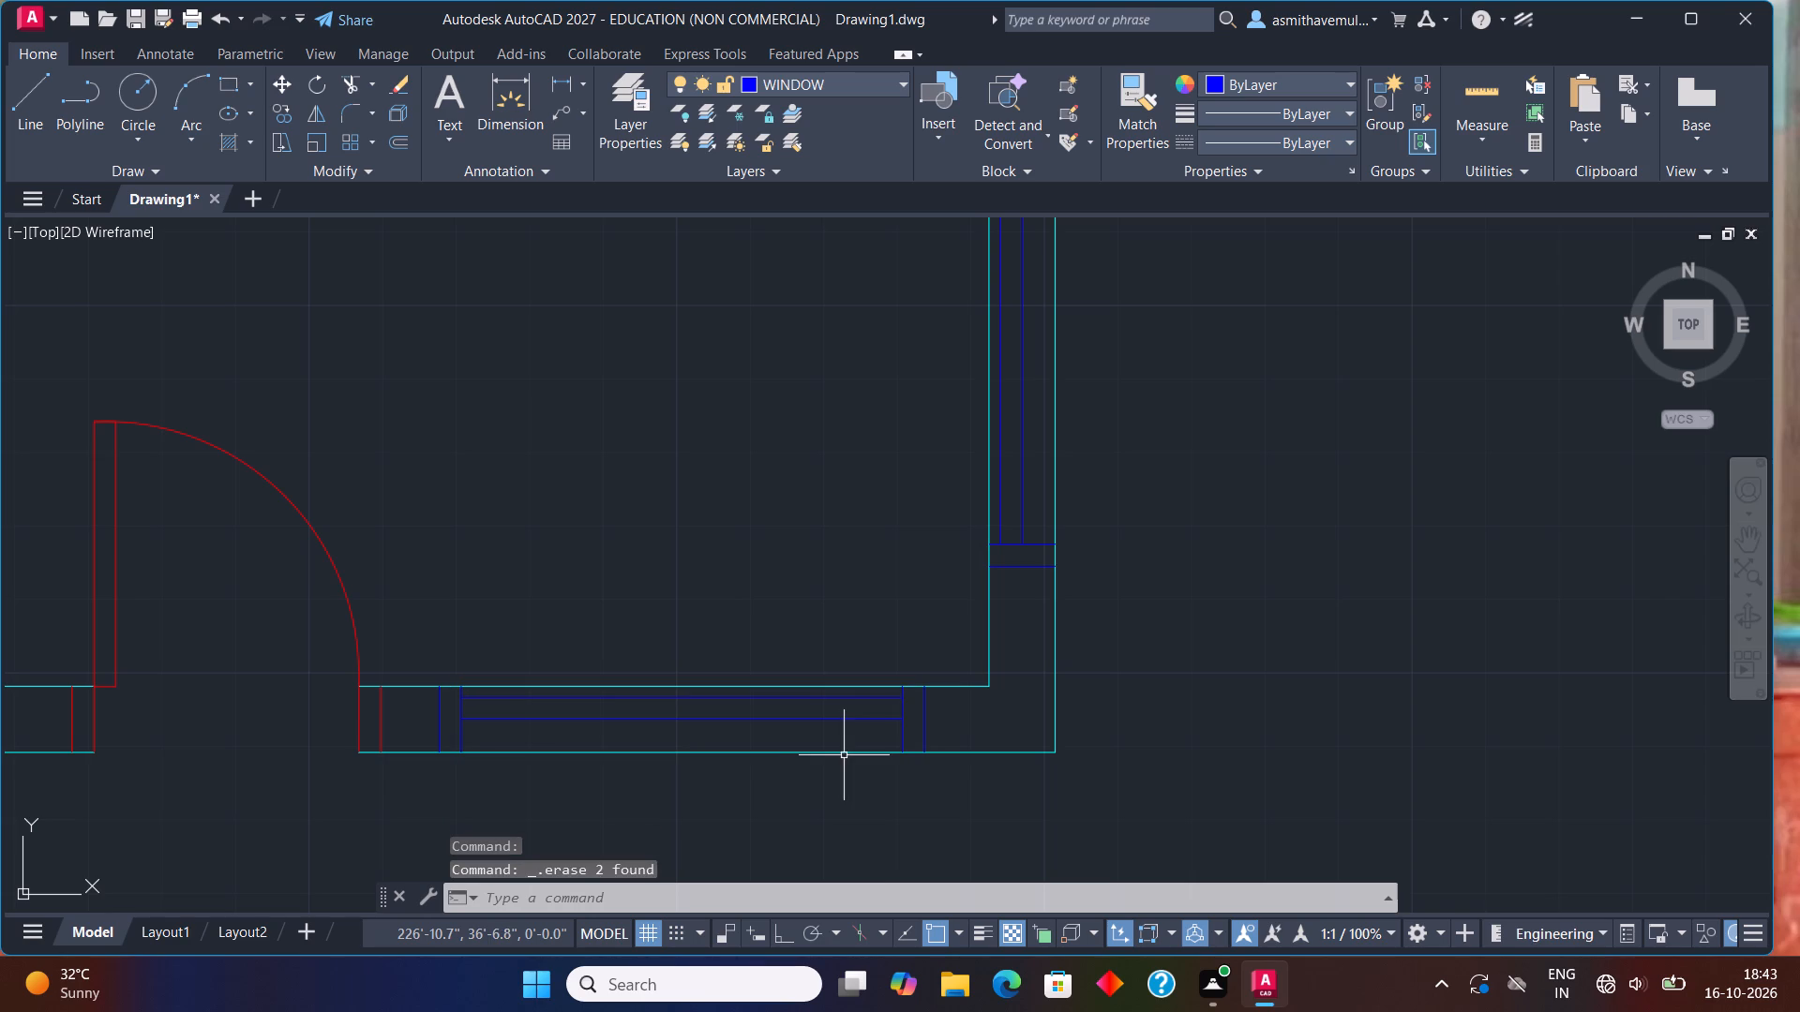
Delete the two blue lines overlapping the wall faces at the small window in the right outer wall.
scroll(824, 757, "down", 2)
middle_click_drag(832, 623, 829, 789)
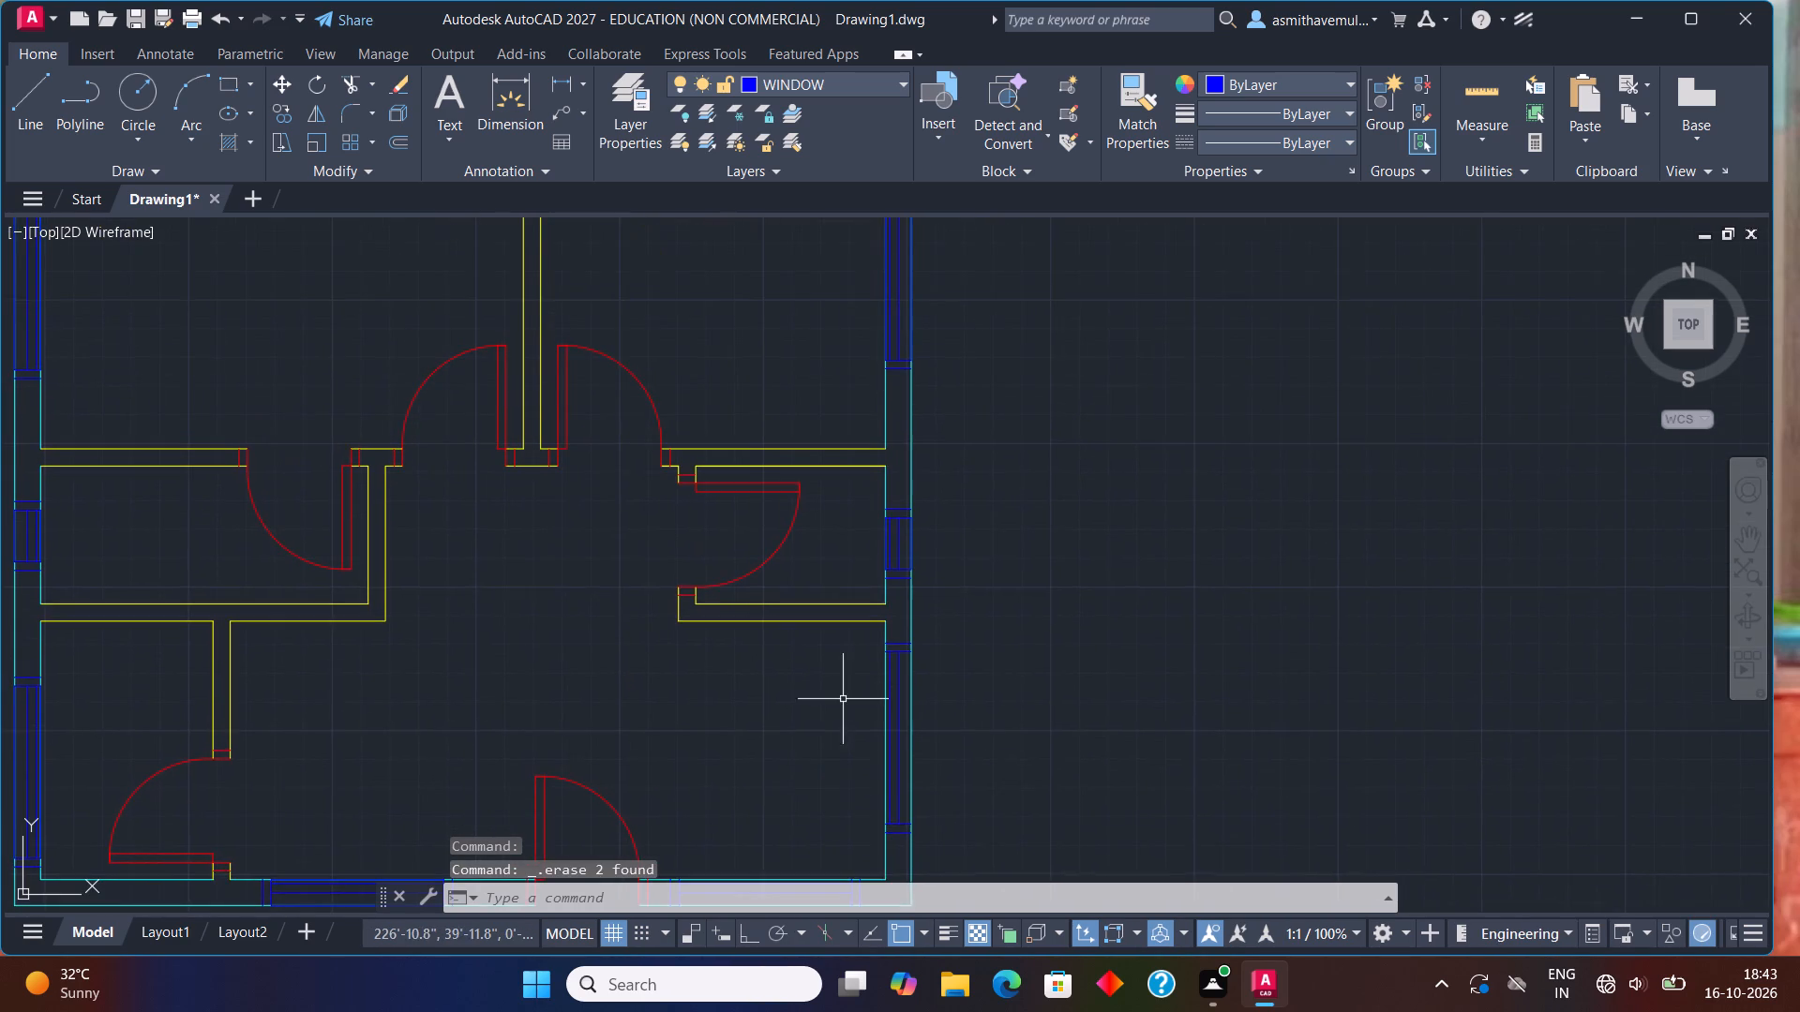
scroll(846, 681, "up", 1)
scroll(877, 571, "up", 1)
middle_click_drag(932, 342, 938, 408)
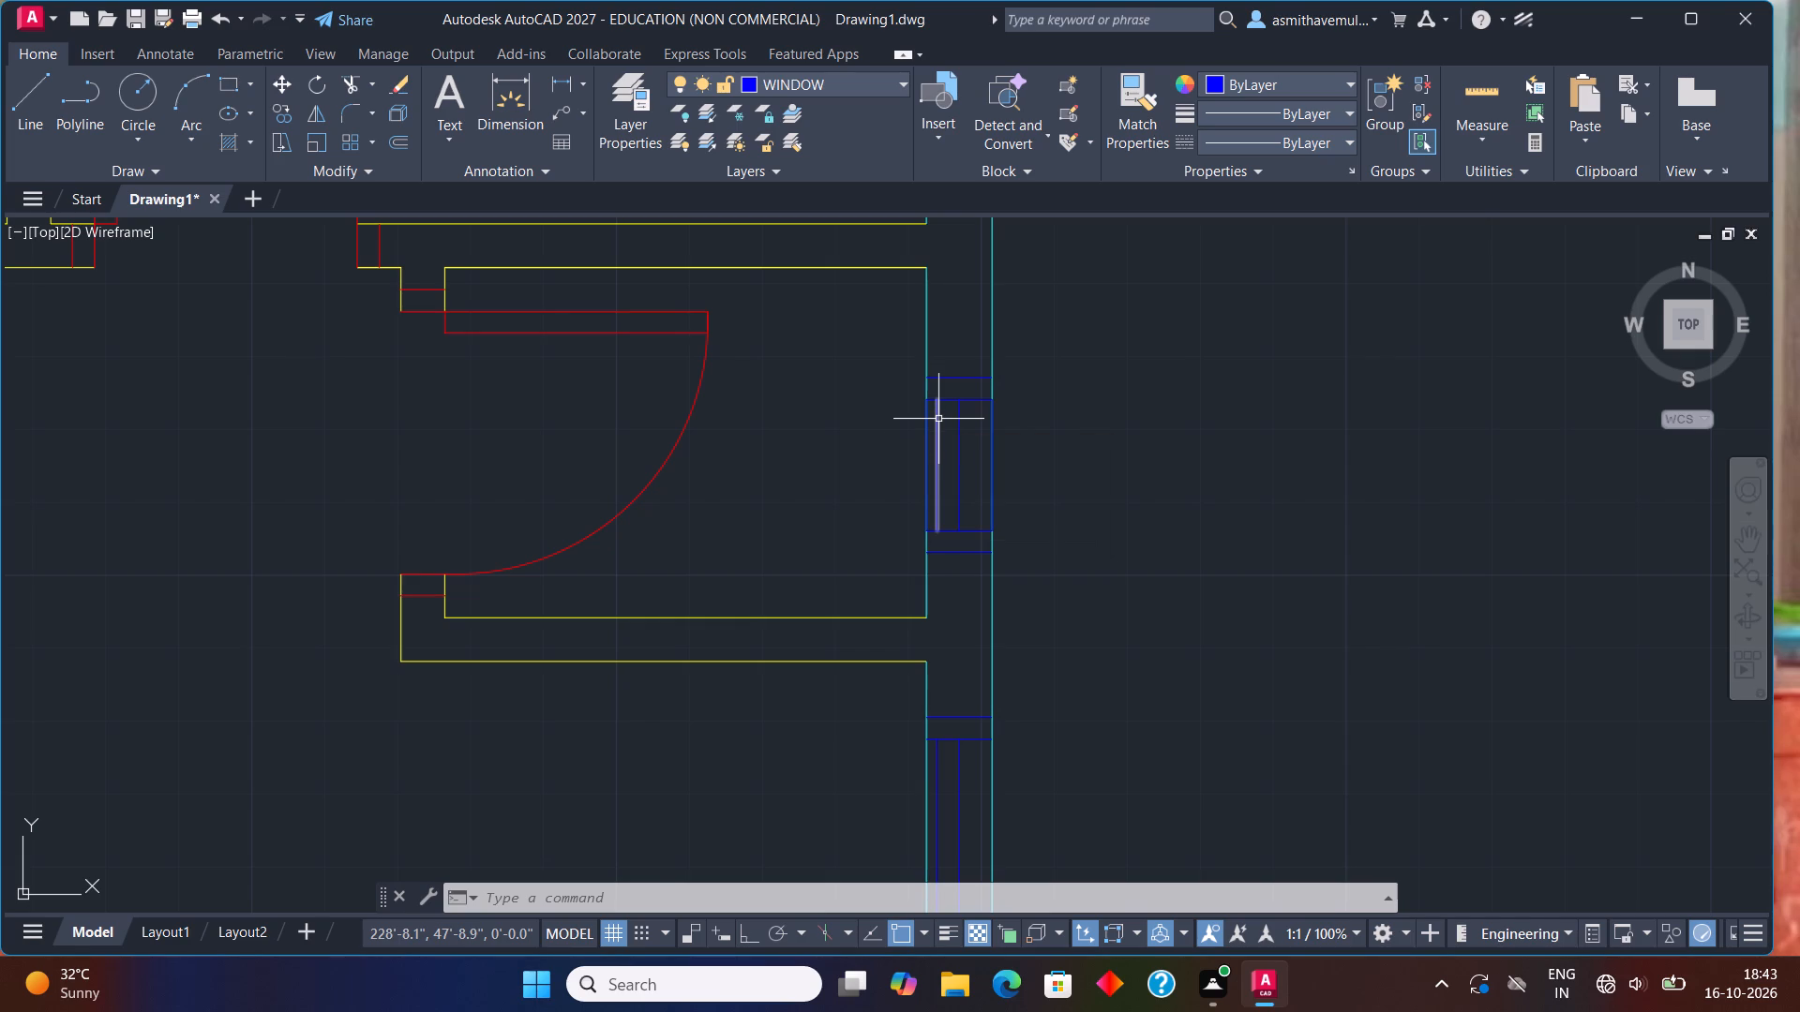
left_click(994, 473)
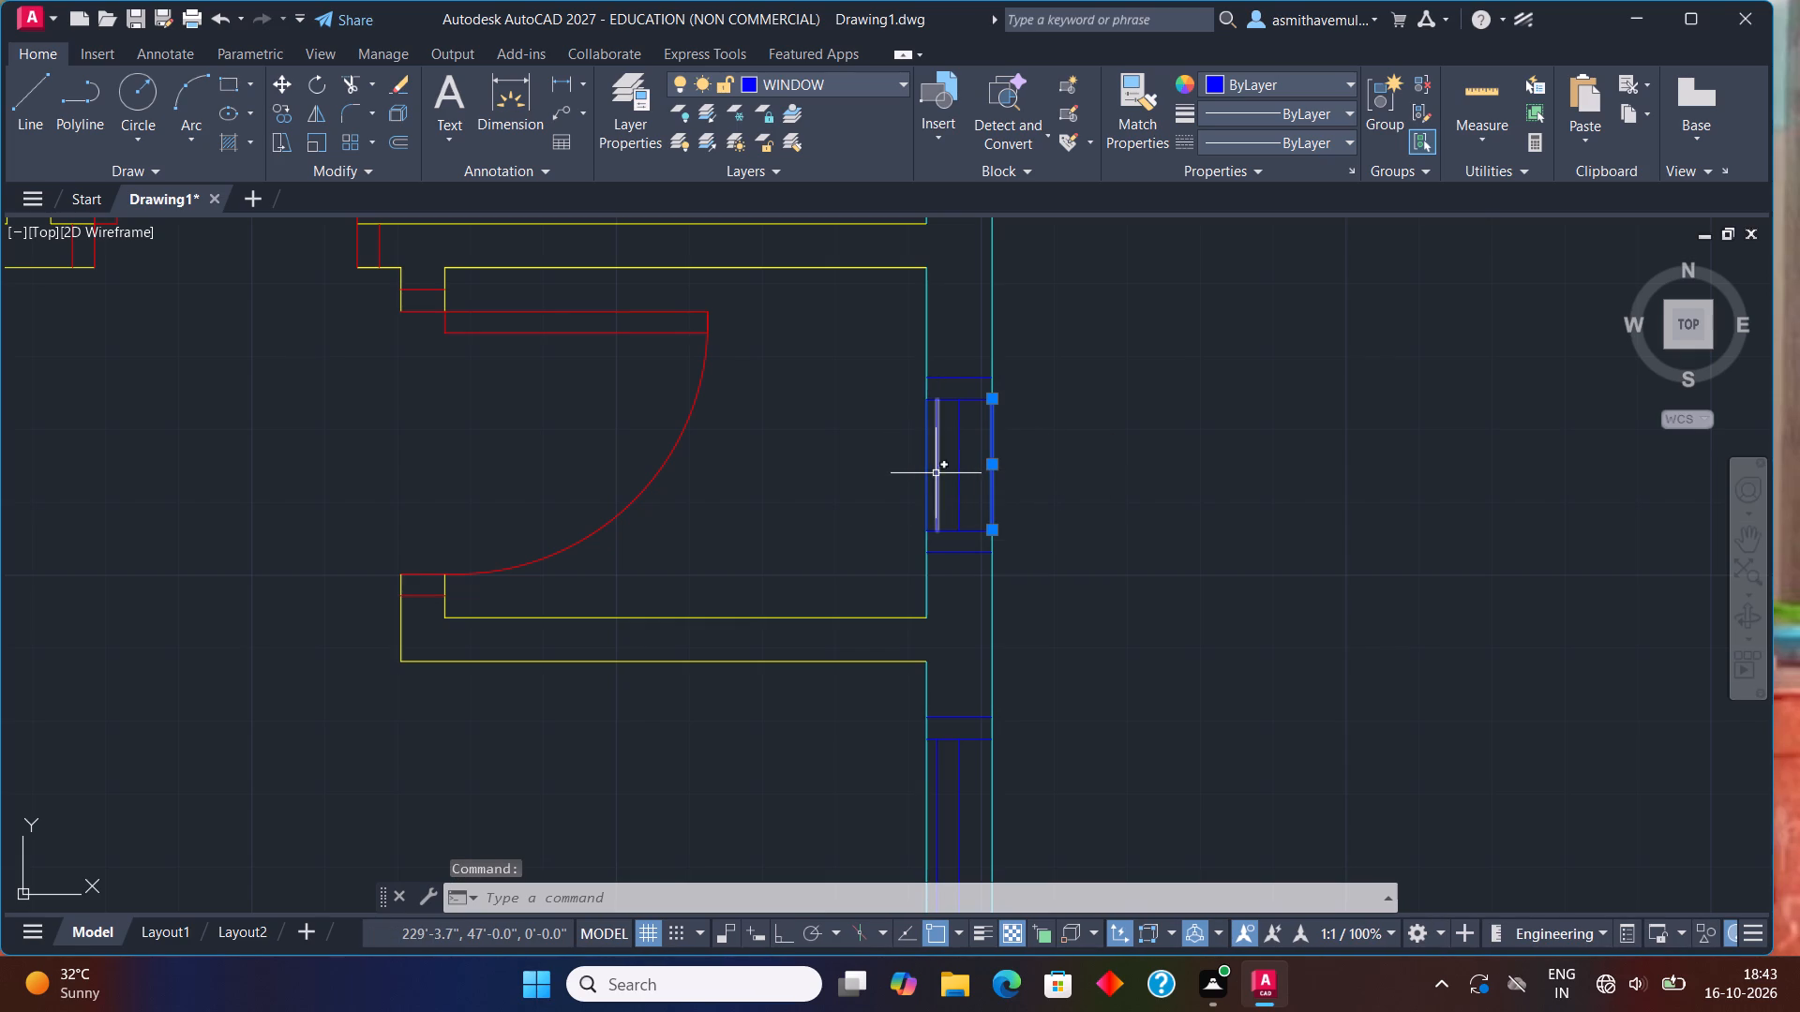
left_click(925, 475)
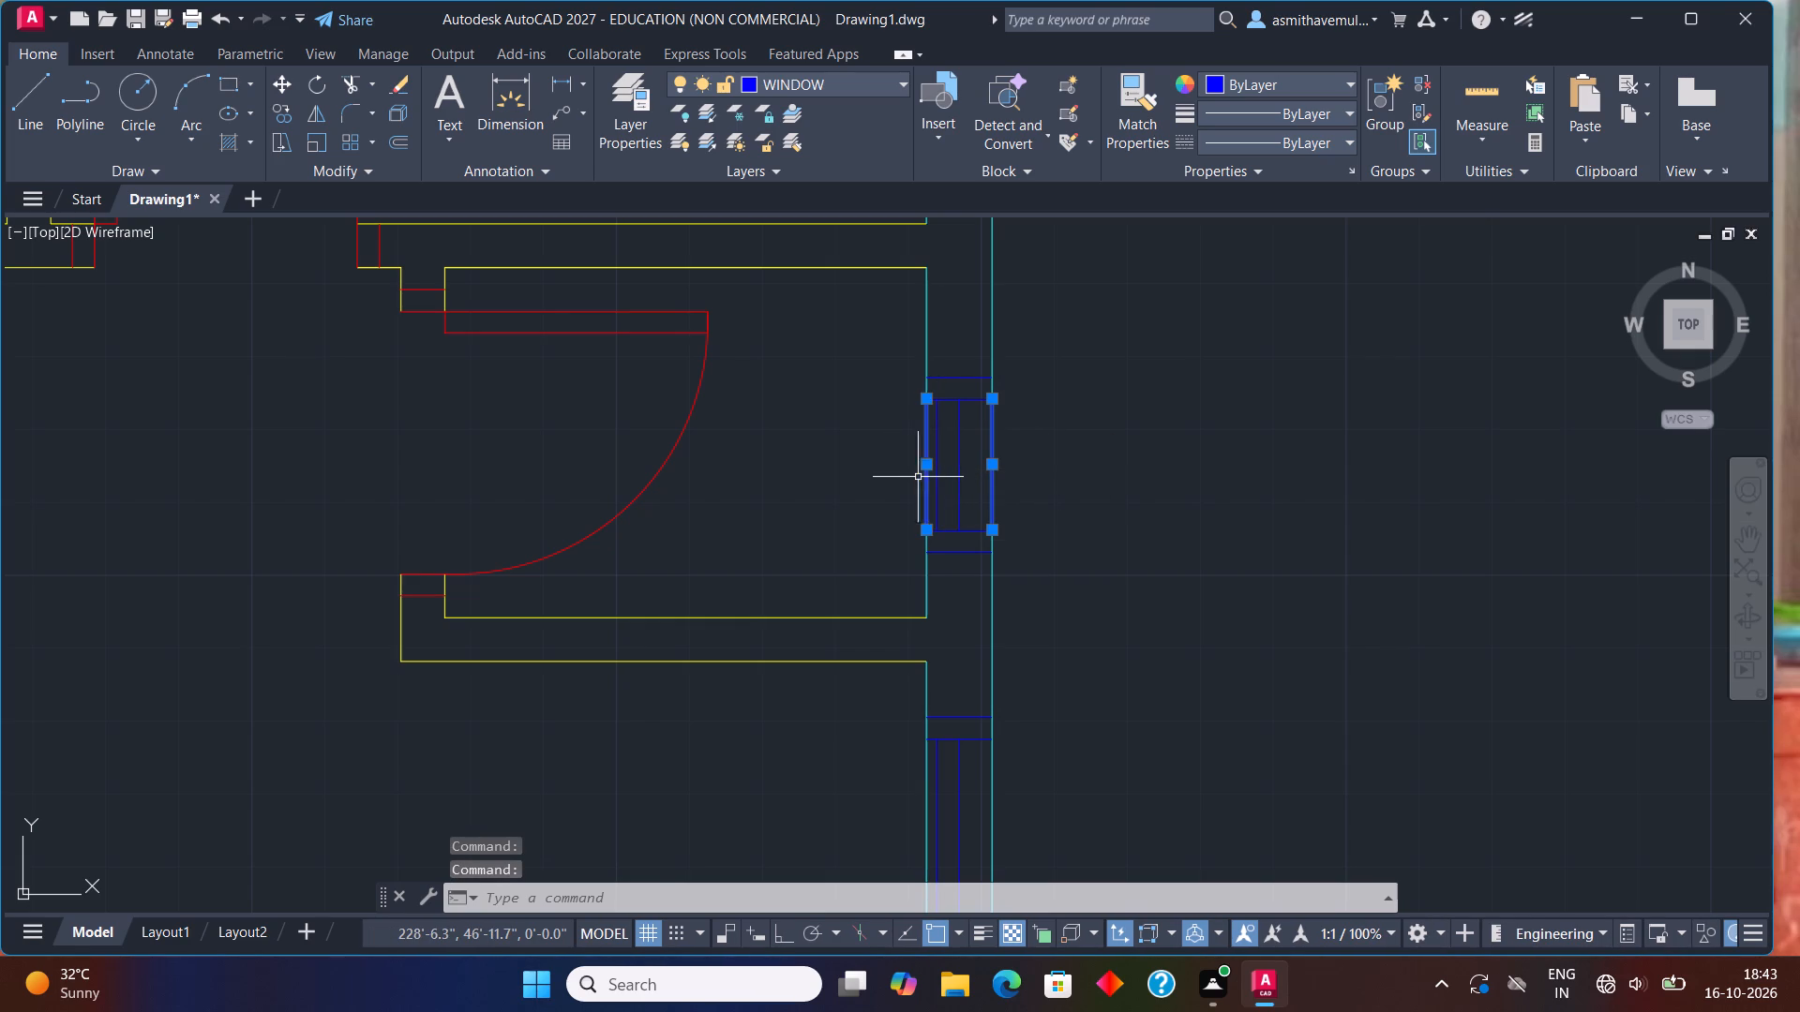
key("Delete")
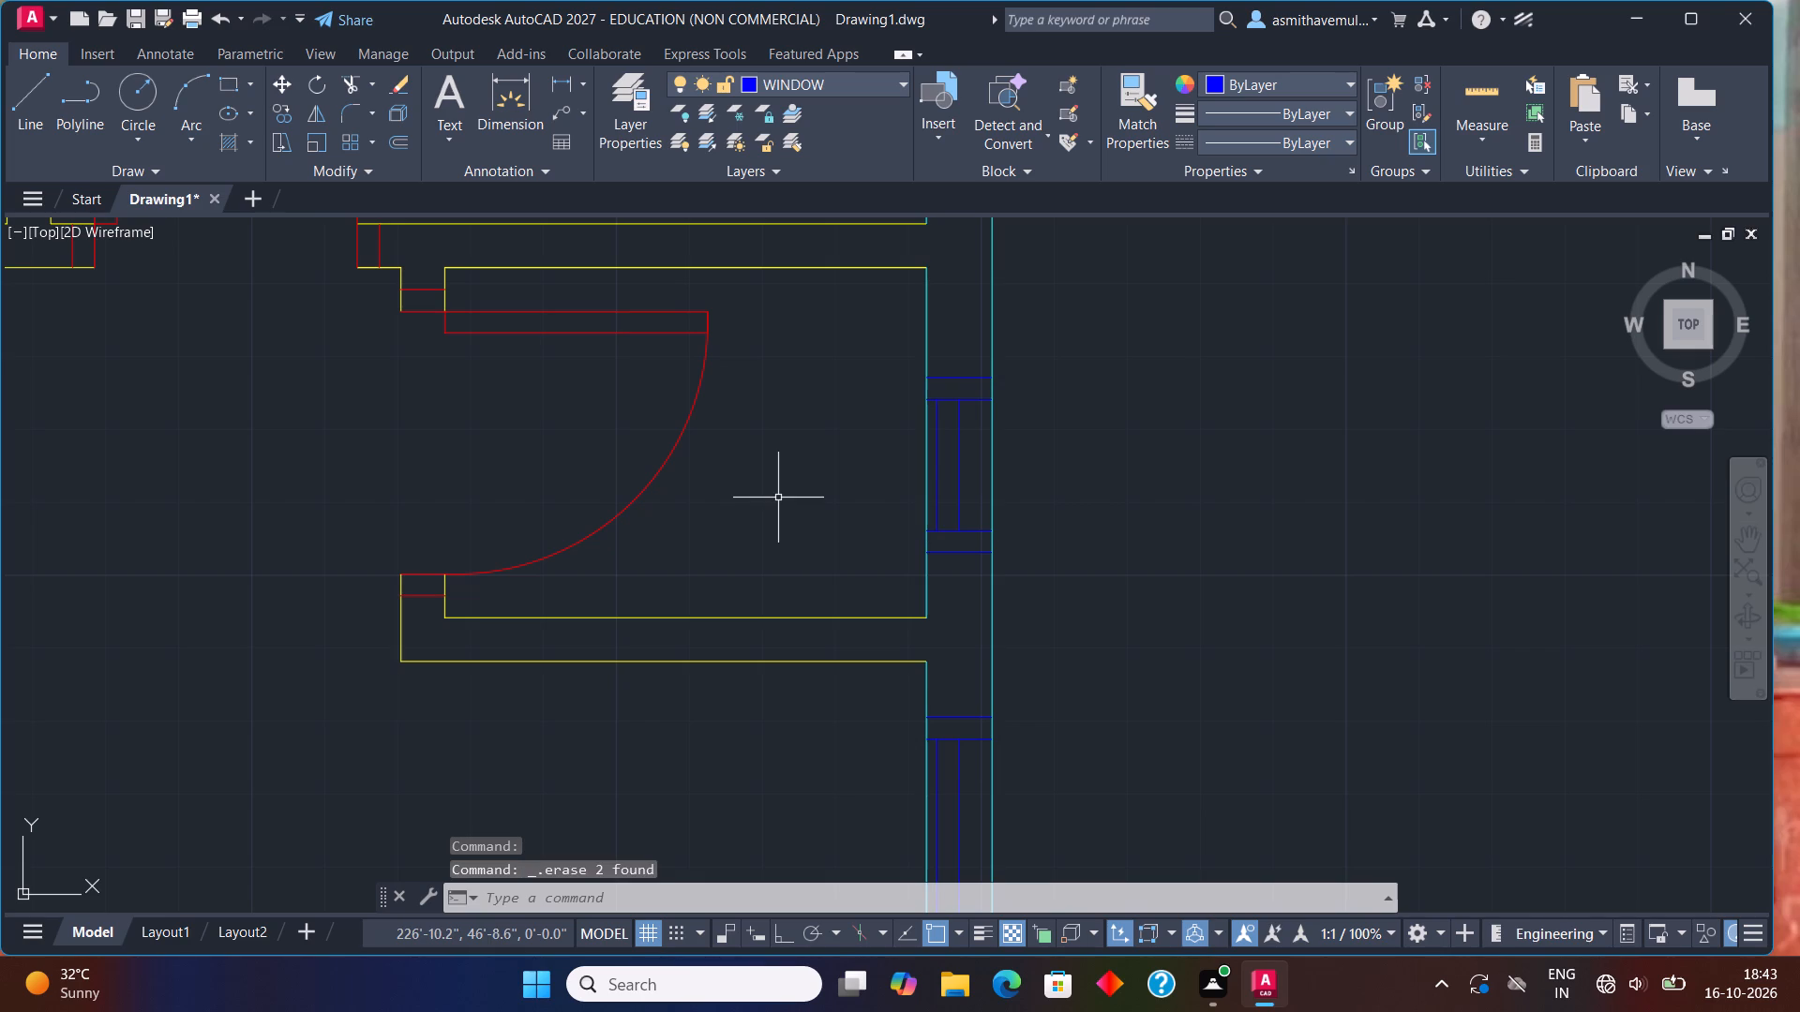
Delete the two blue lines overlapping the wall faces at the upper large window in the right outer wall.
middle_click_drag(780, 497, 784, 689)
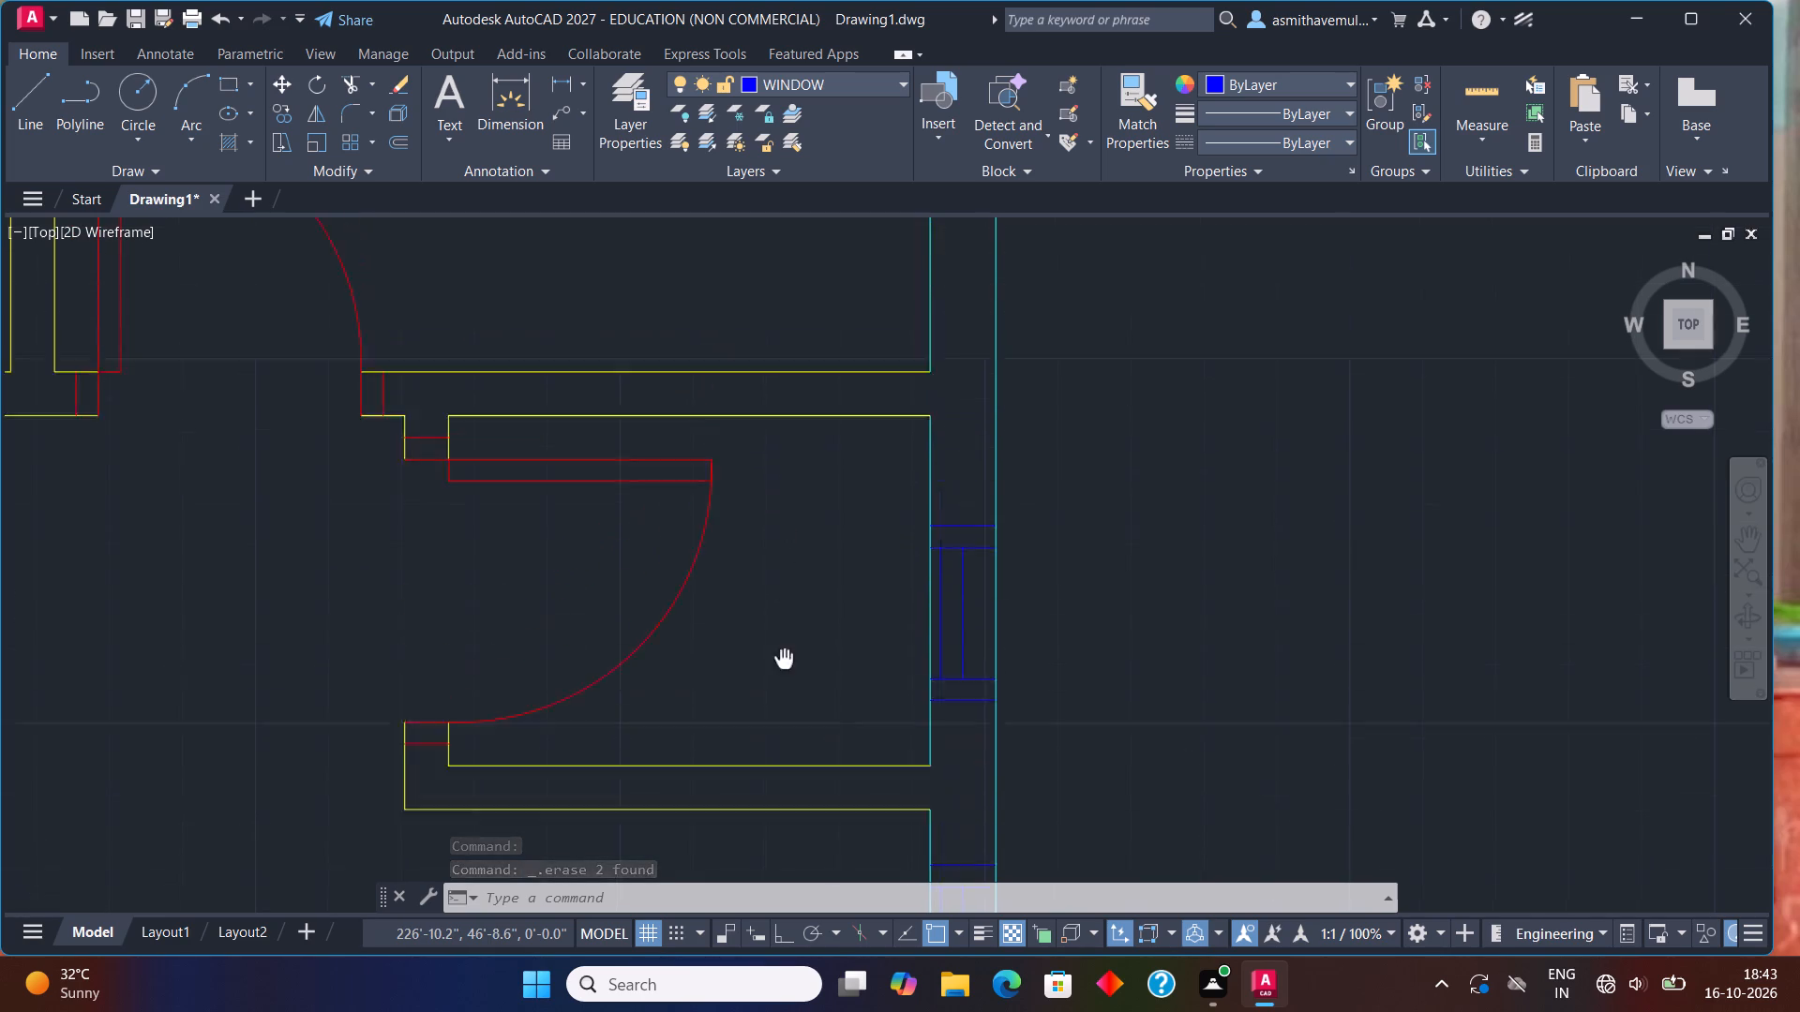
middle_click_drag(784, 689, 783, 729)
middle_click_drag(878, 488, 827, 824)
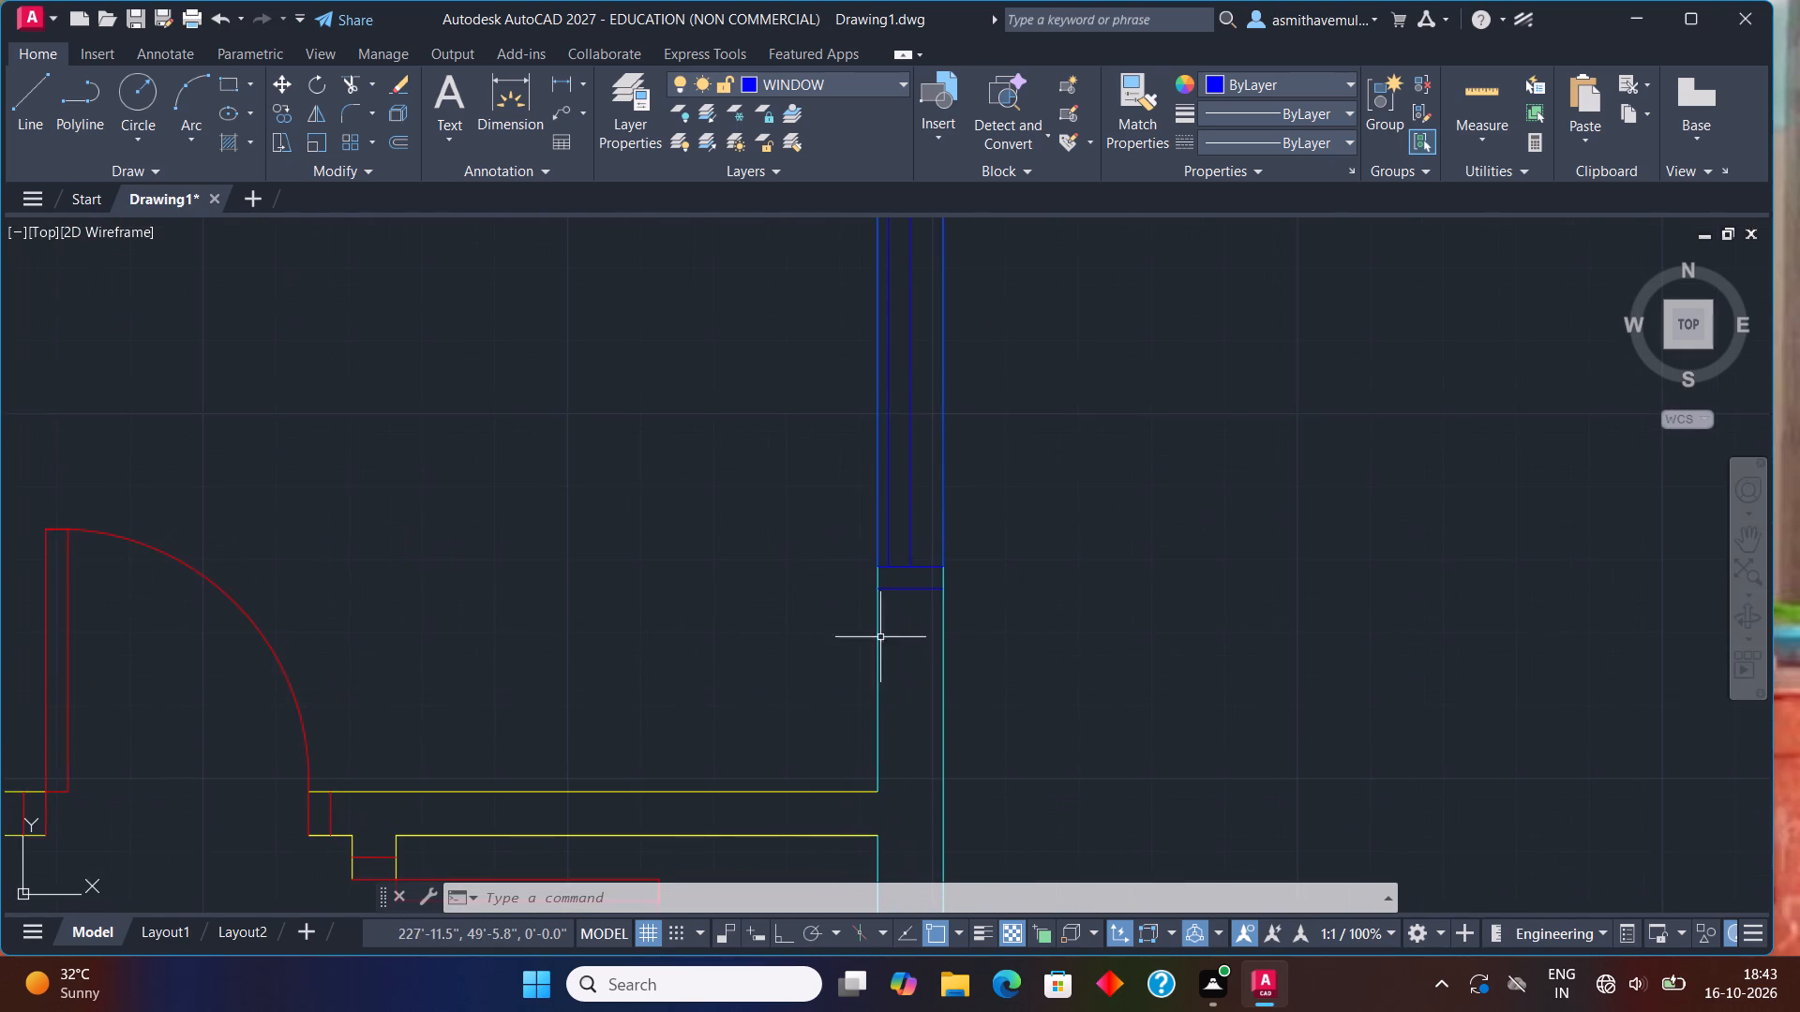
middle_click_drag(910, 473, 898, 662)
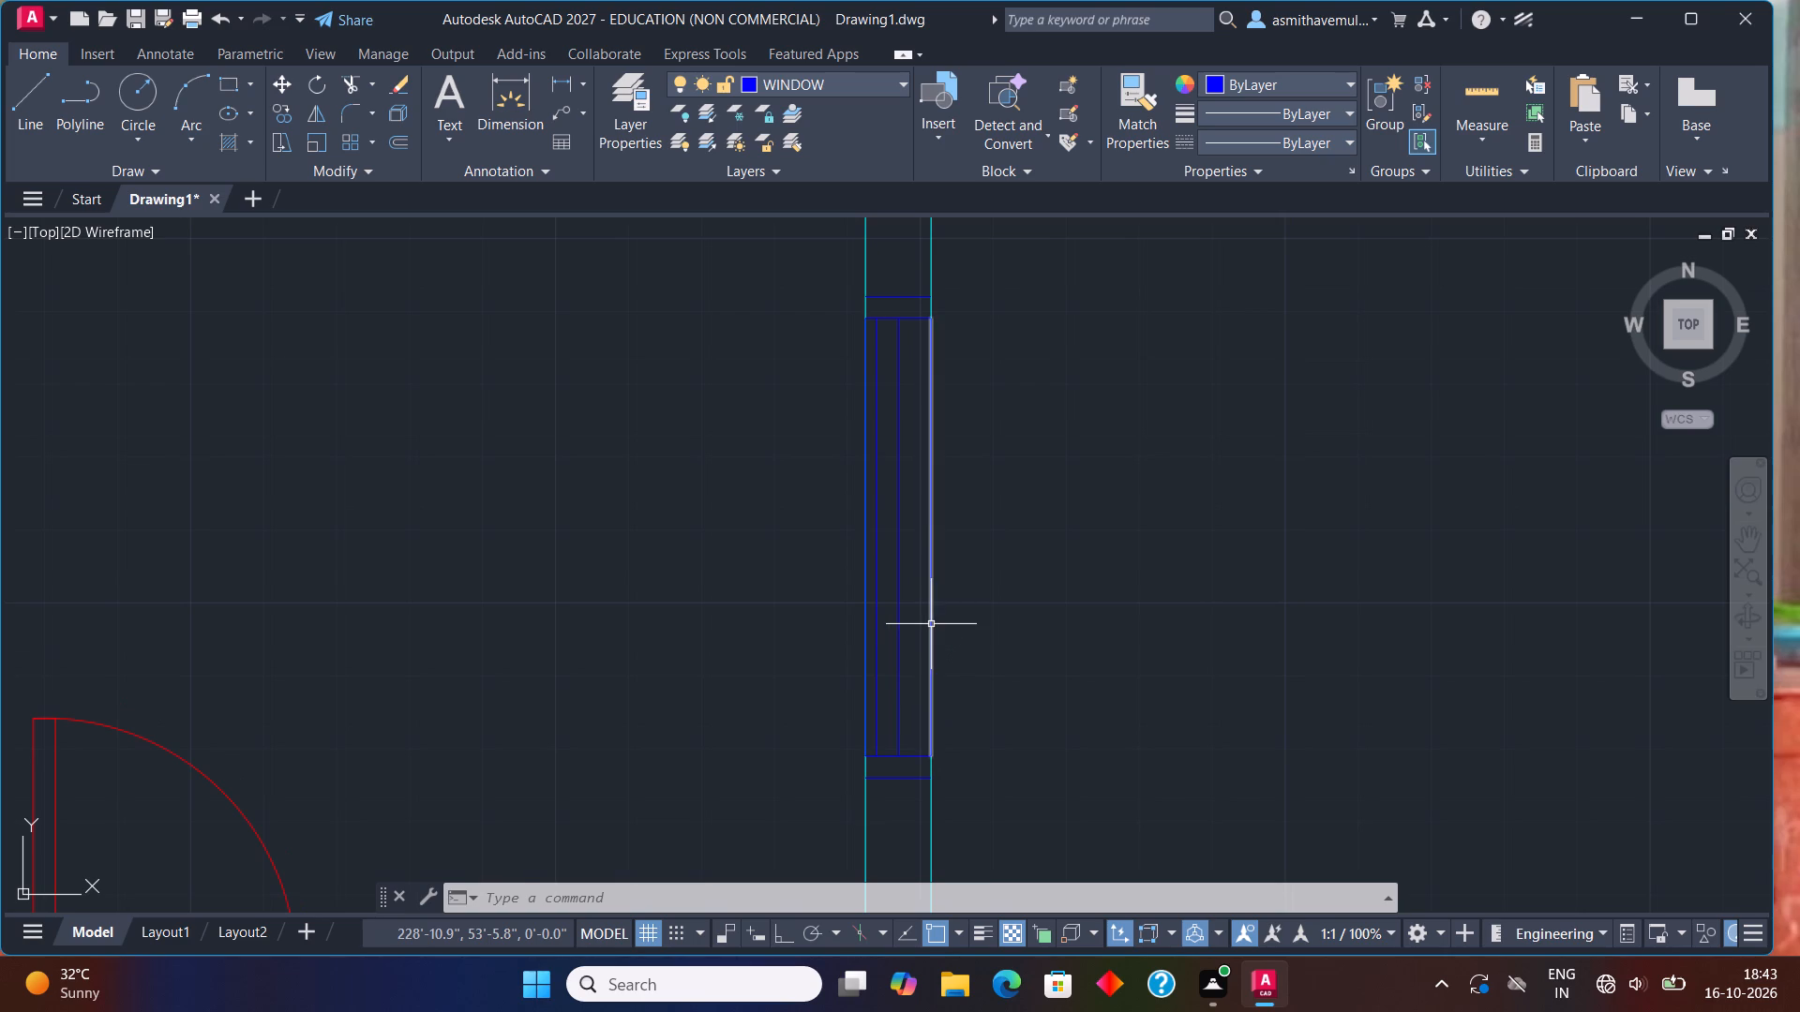
left_click(932, 622)
left_click(863, 661)
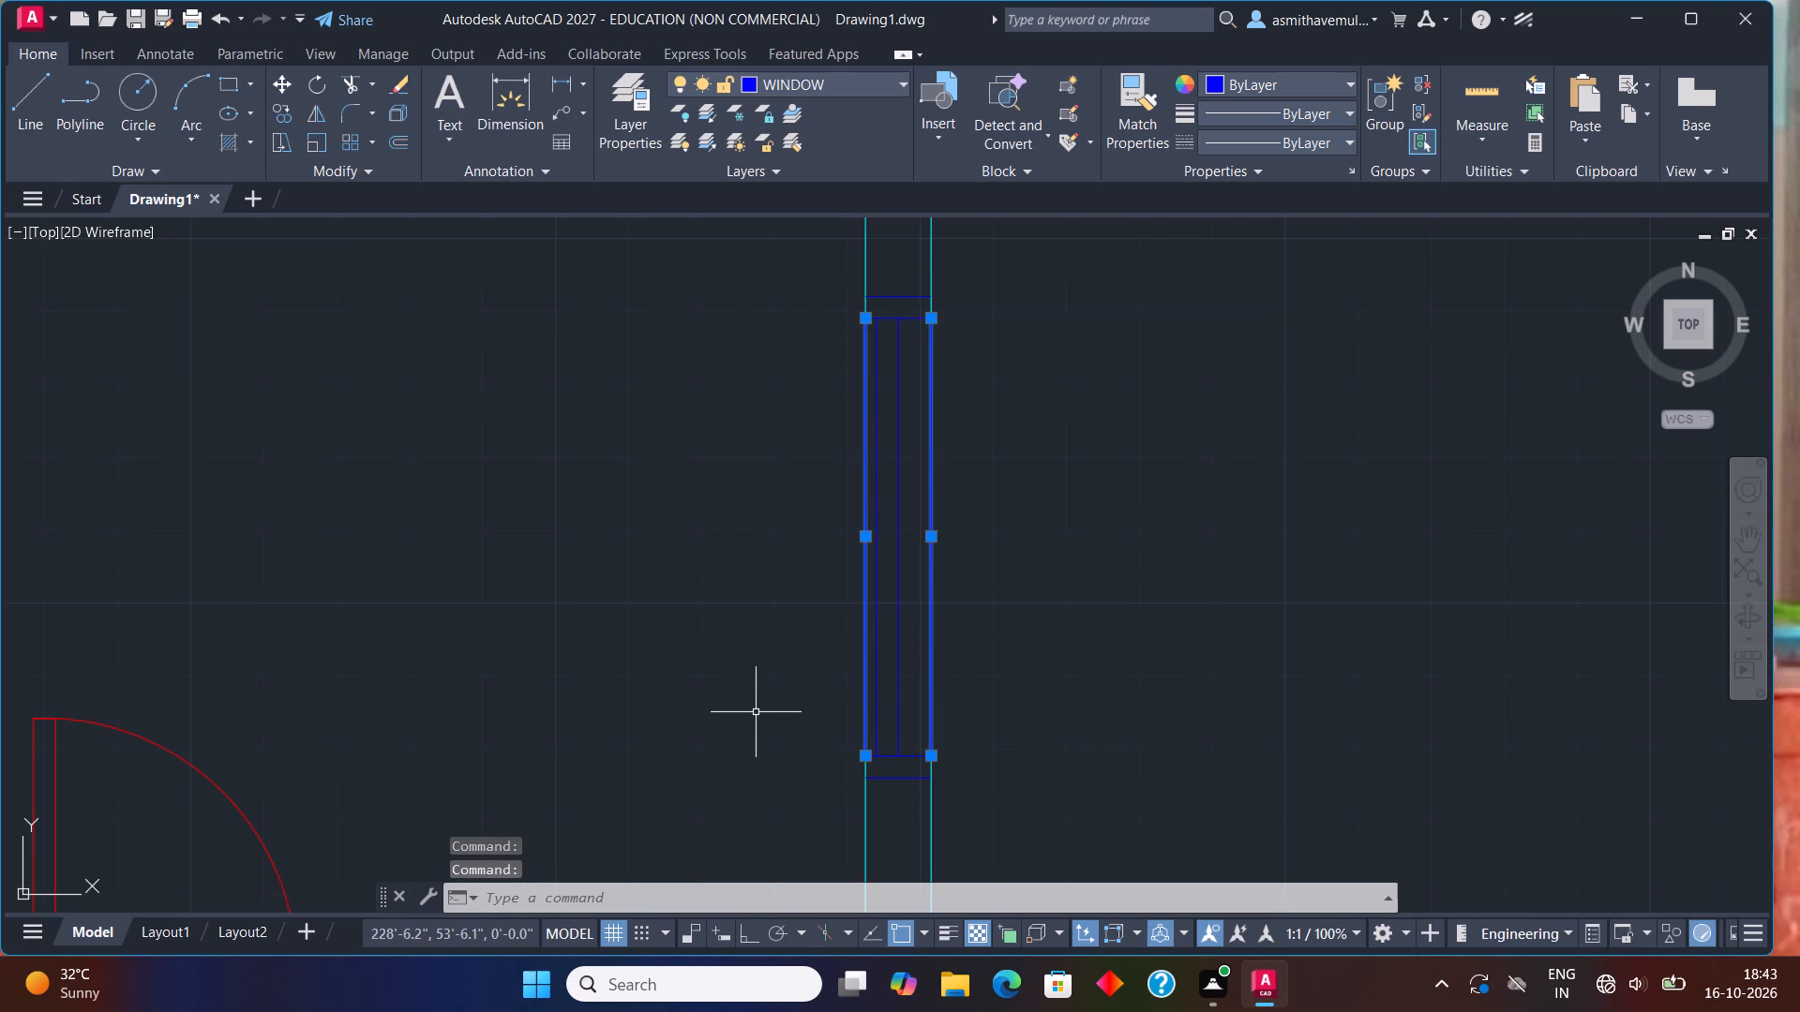
key("Delete")
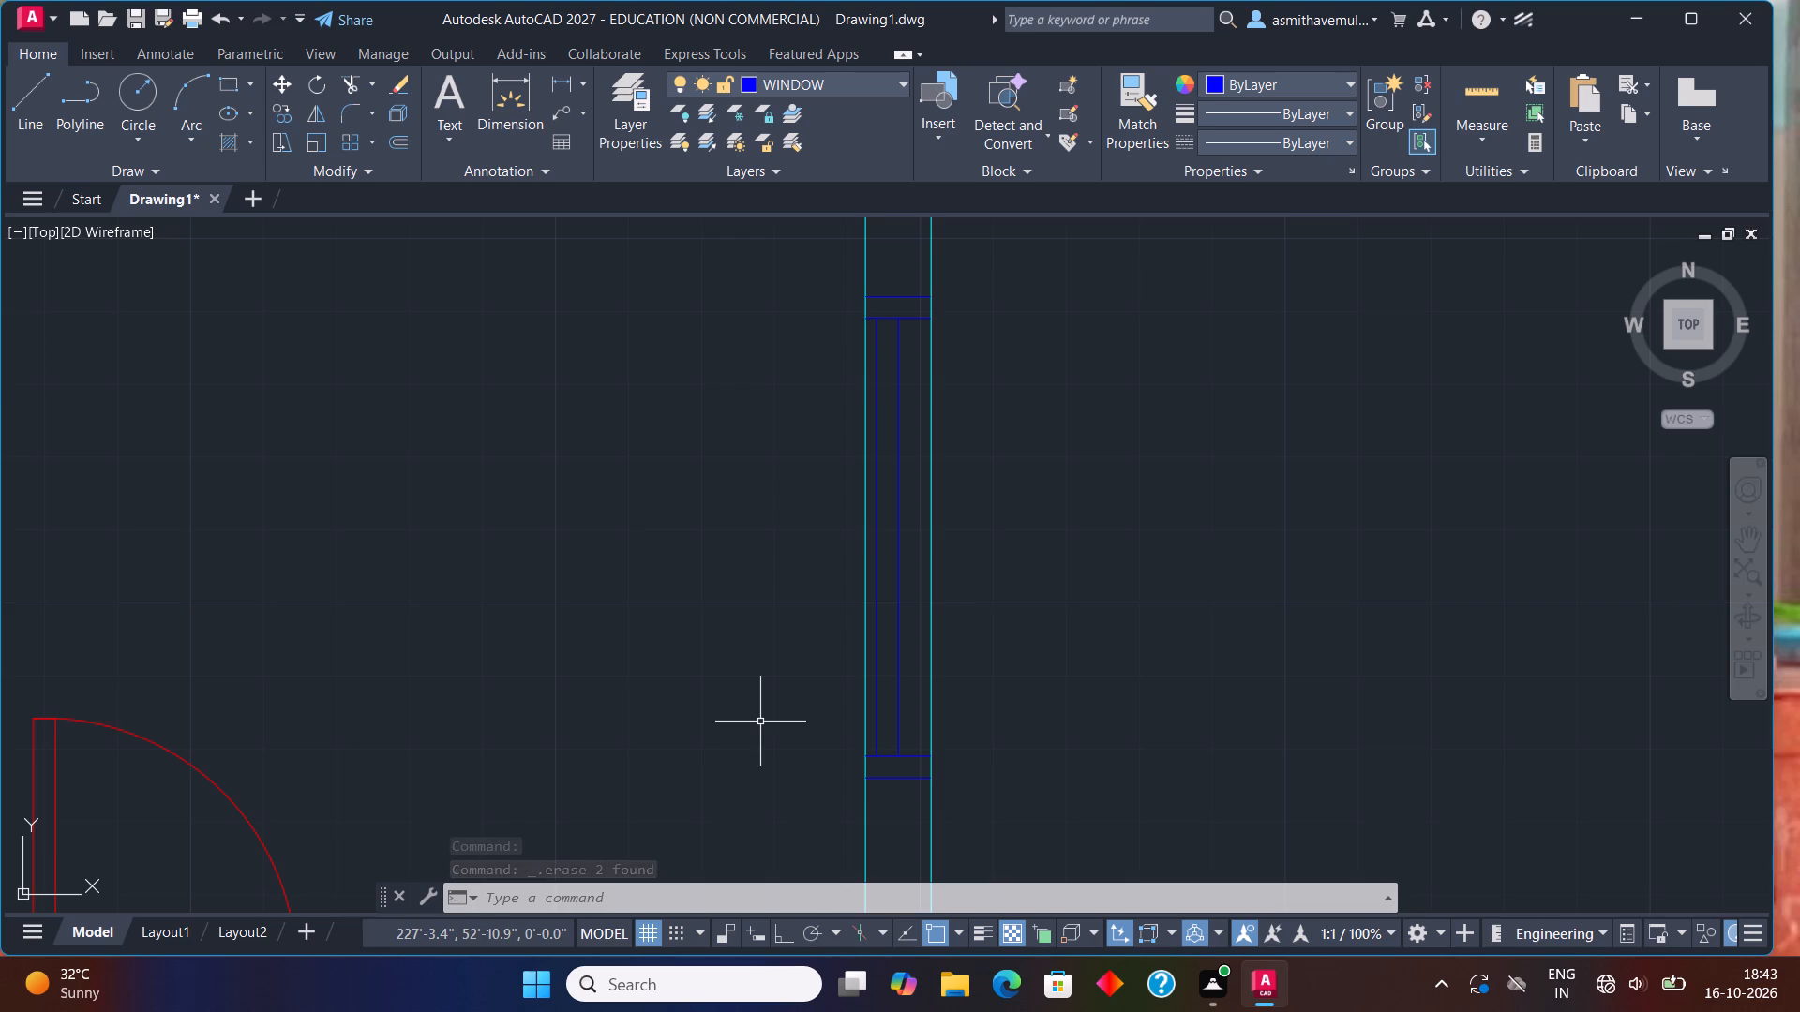
Delete the whole spare horizontal window lying inside the room below the top outer wall.
scroll(746, 726, "down", 2)
scroll(519, 439, "up", 1)
middle_click_drag(559, 453, 732, 538)
middle_click_drag(345, 562, 497, 563)
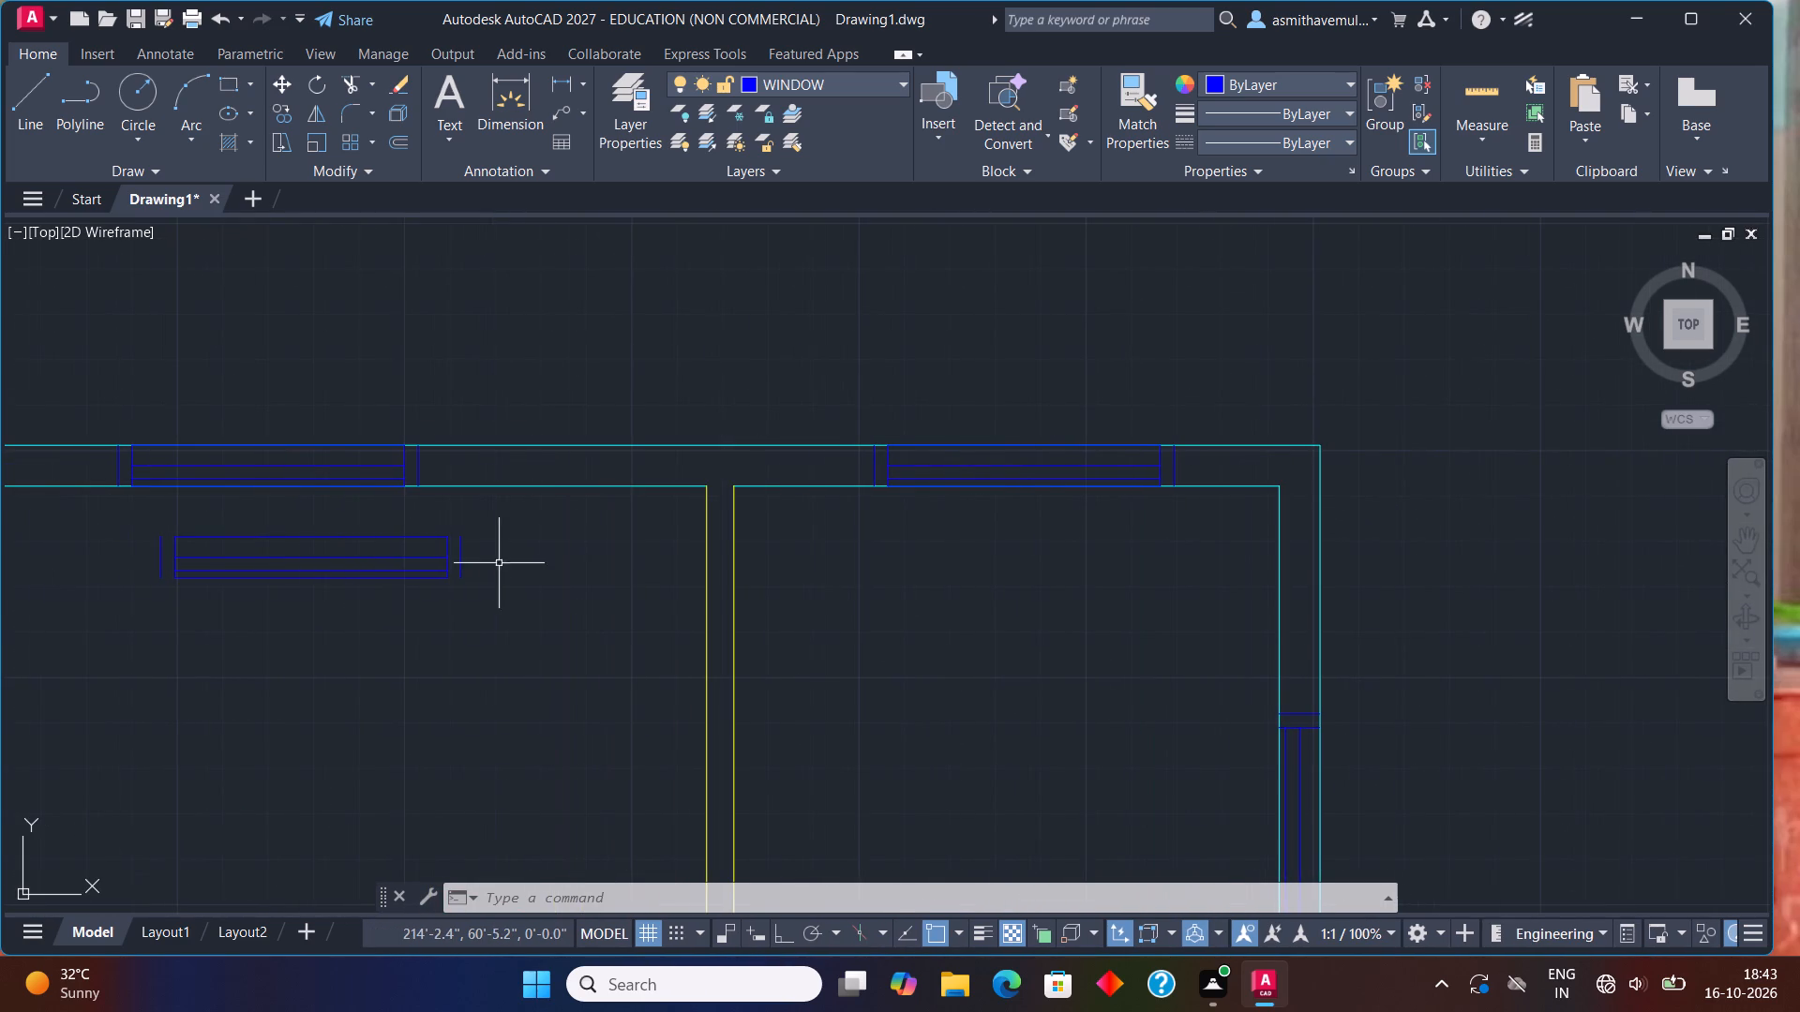
left_click_drag(499, 563, 318, 647)
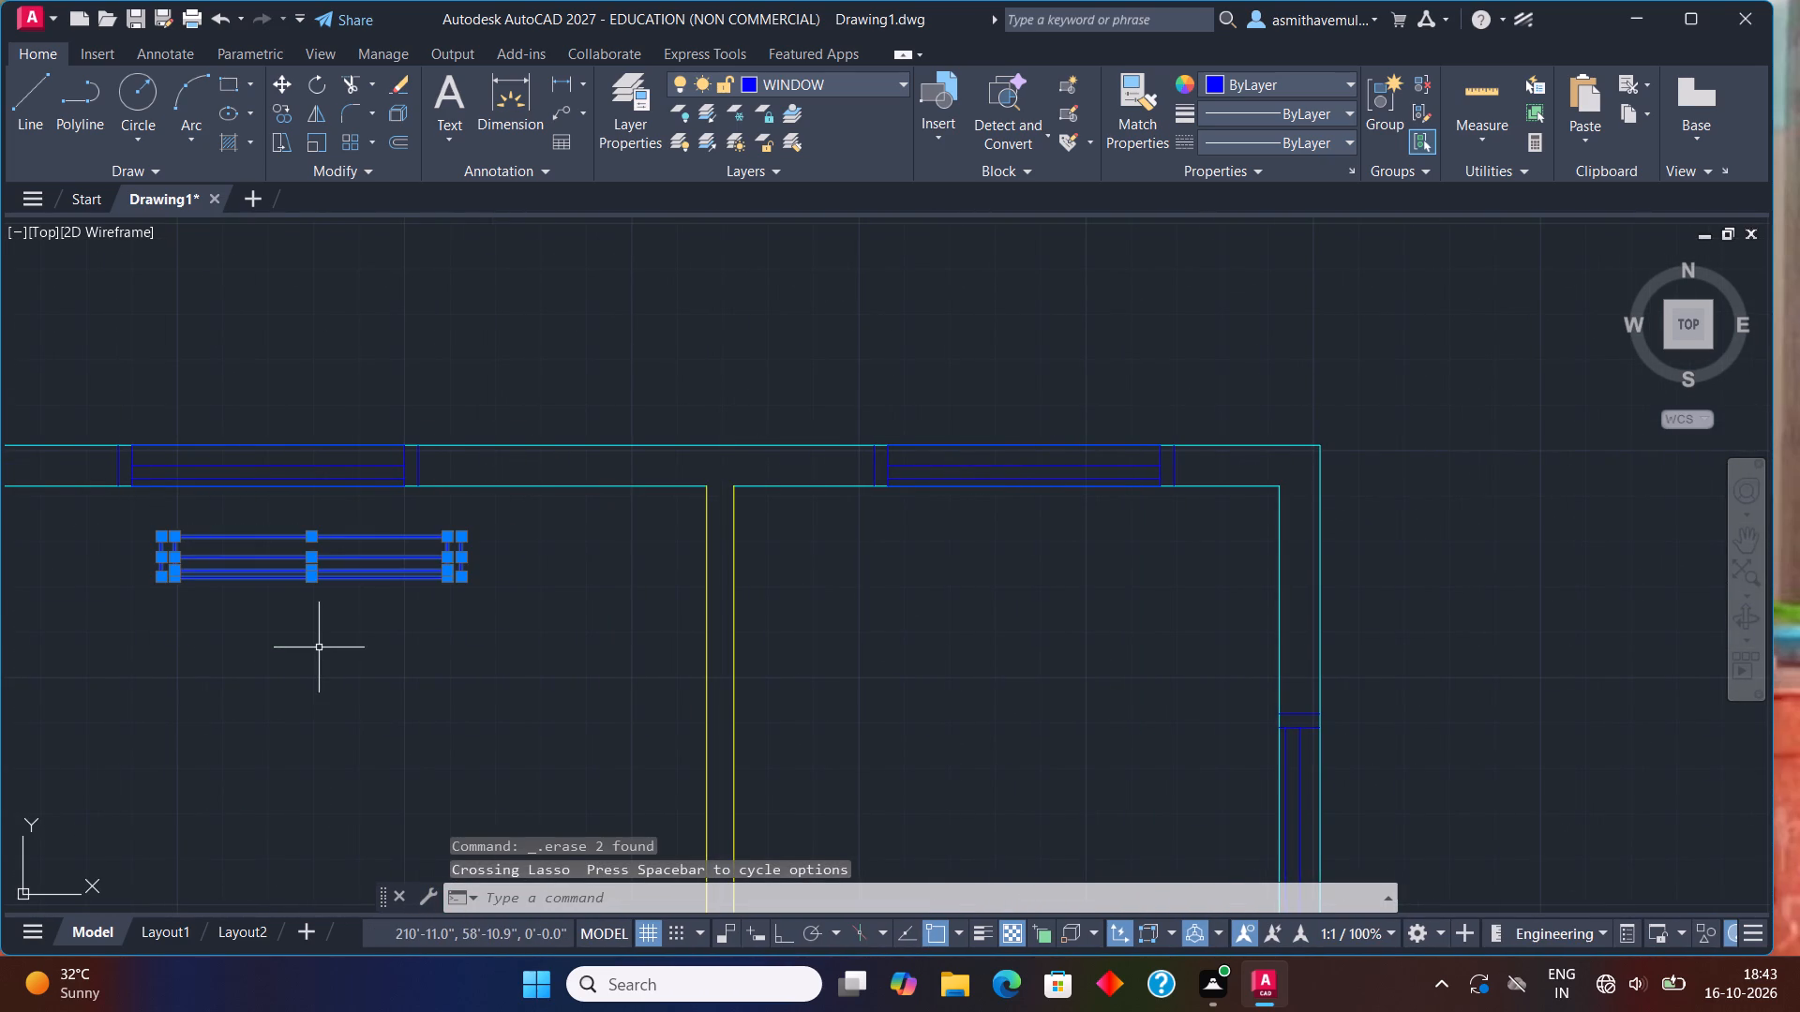
key("Delete")
Delete the two blue lines overlapping the wall faces at the top-wall window nearest the upper-right corner.
scroll(960, 476, "up", 1)
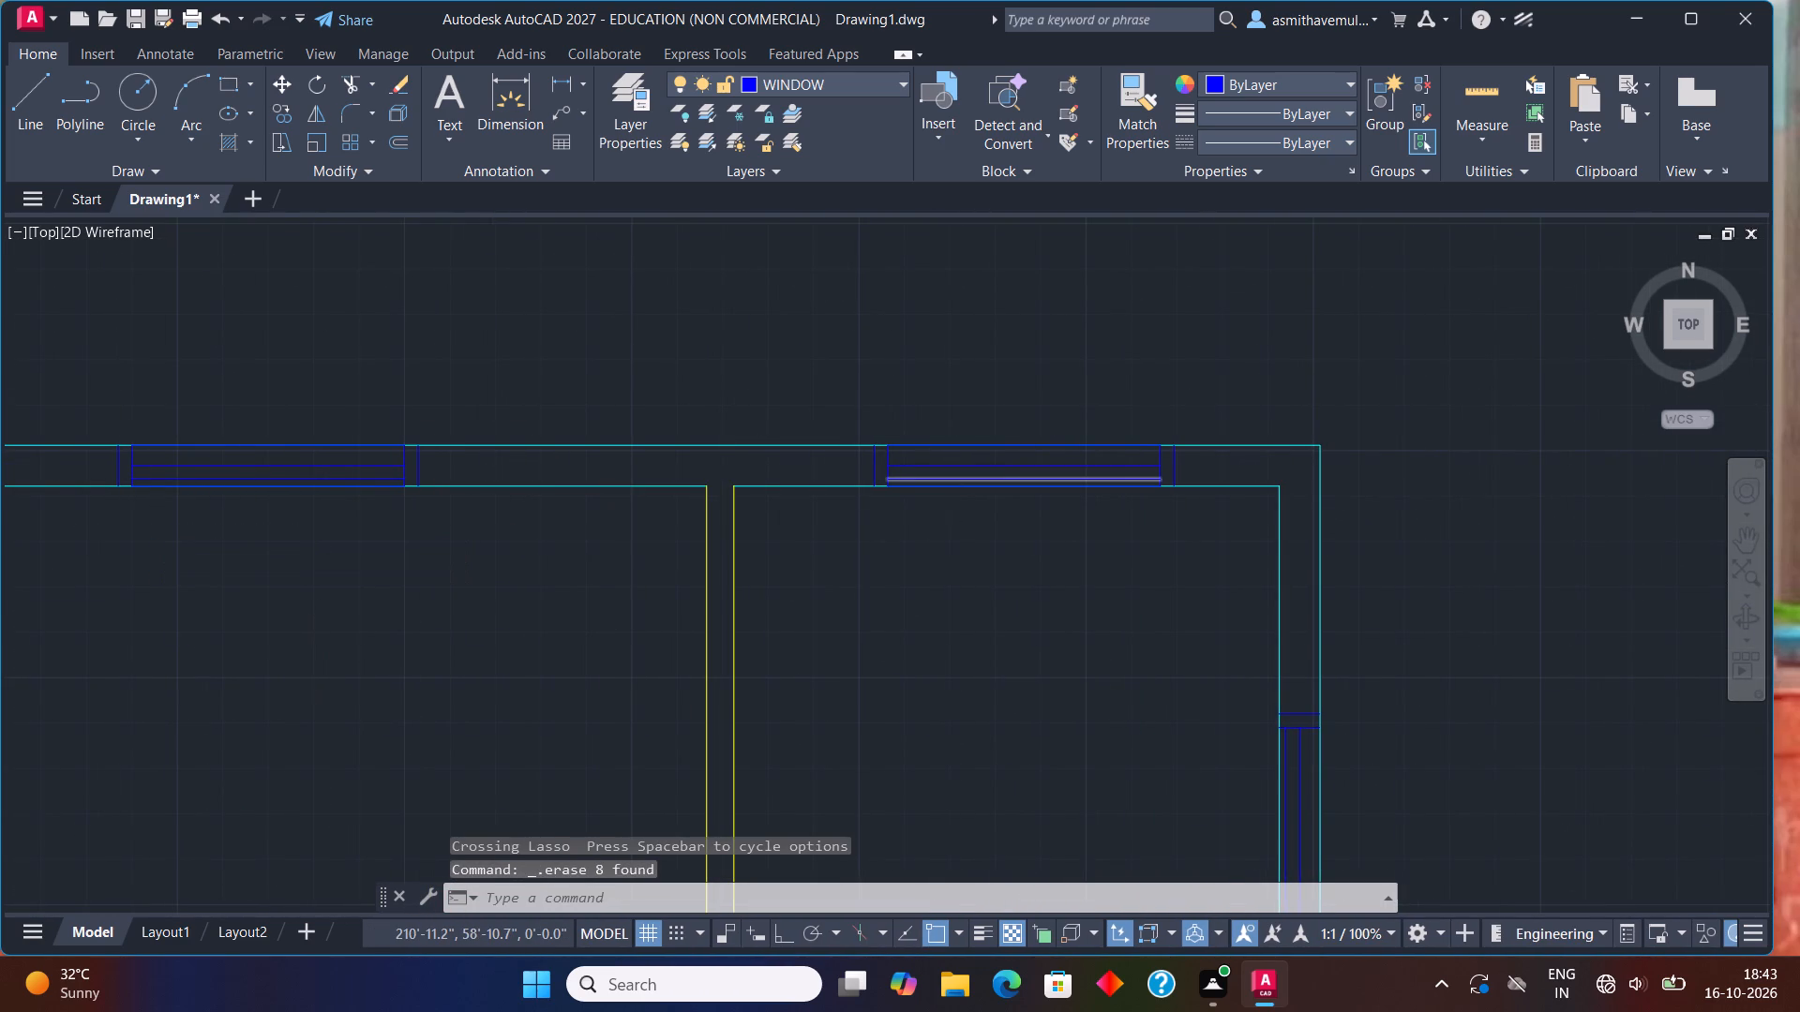
left_click(963, 491)
left_click(1009, 422)
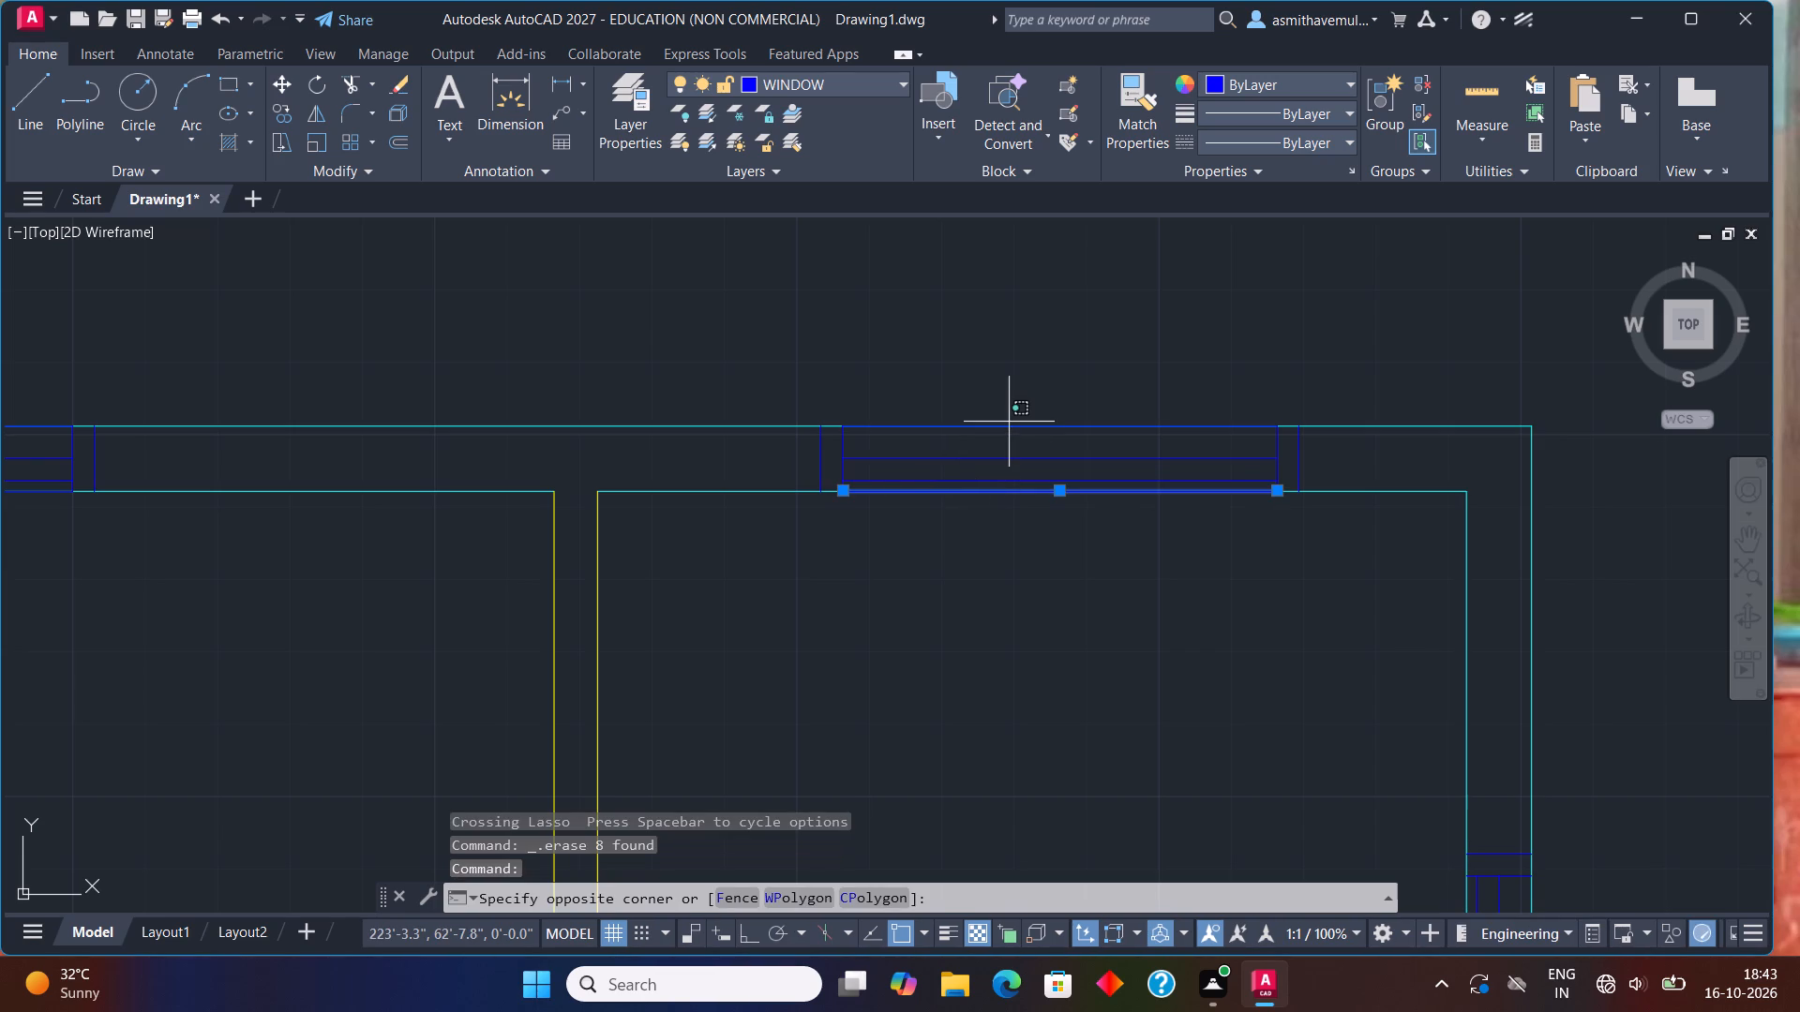
left_click(1008, 428)
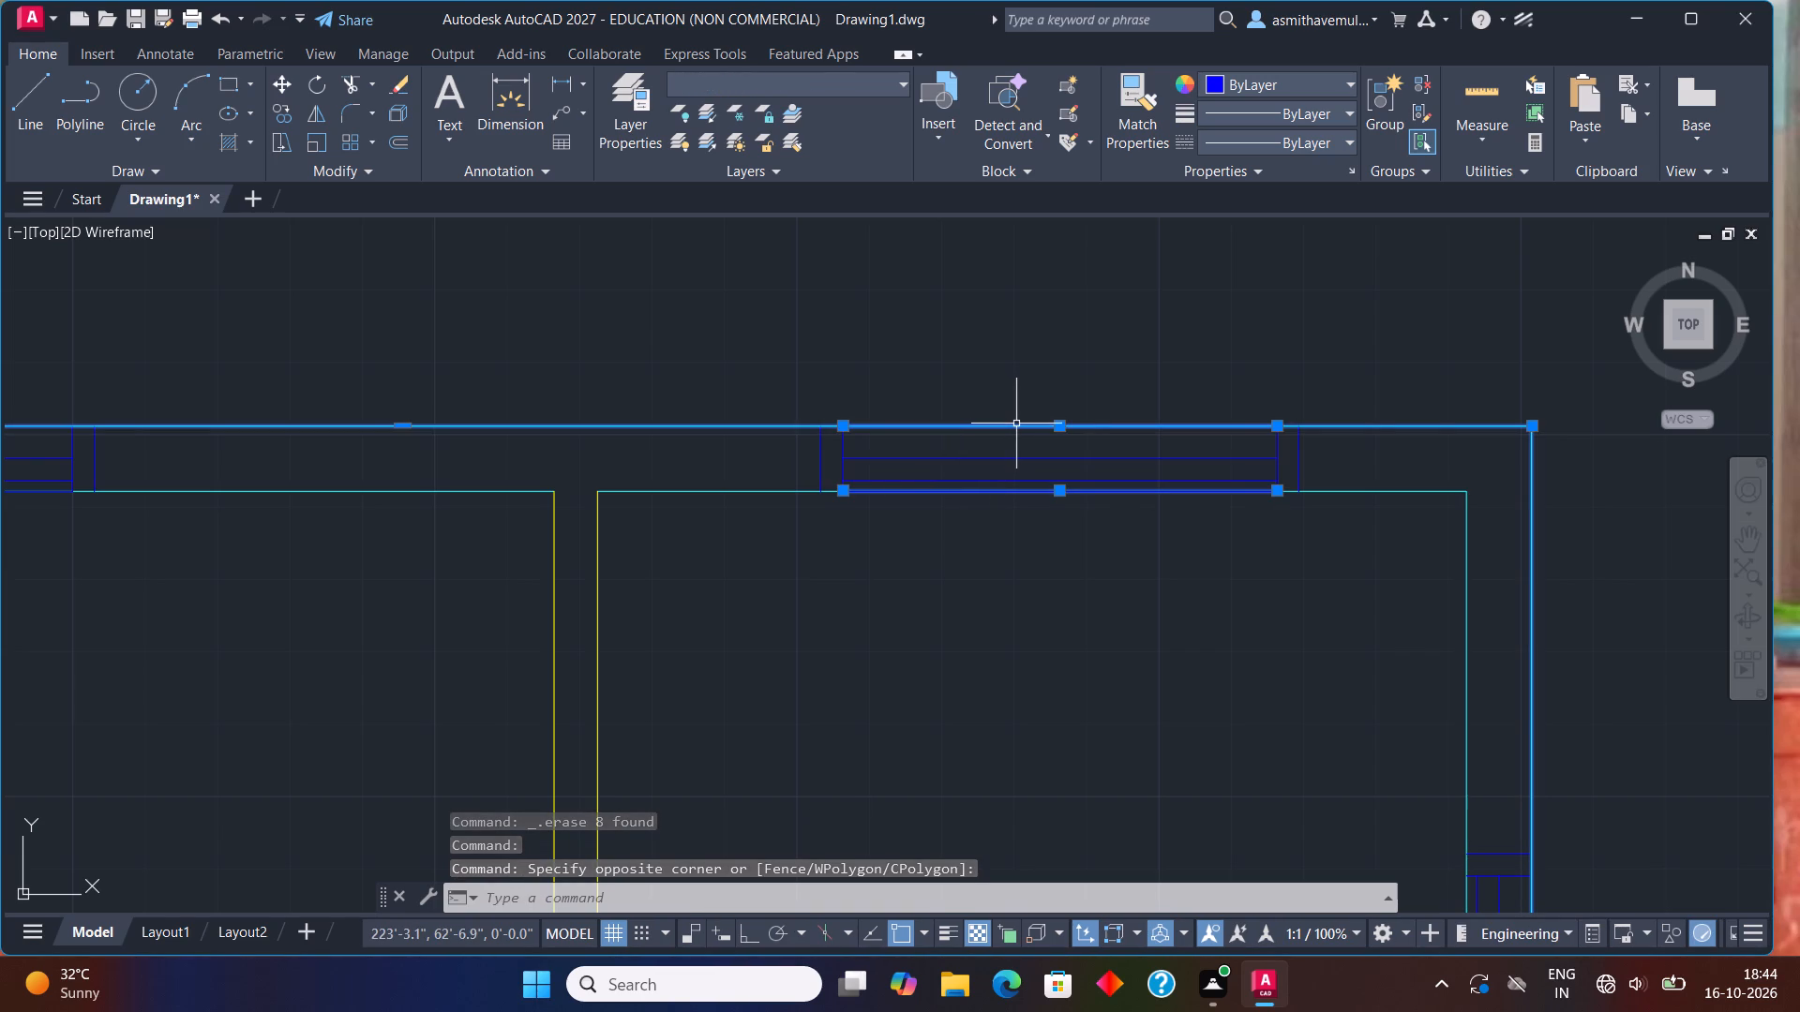
key("Escape")
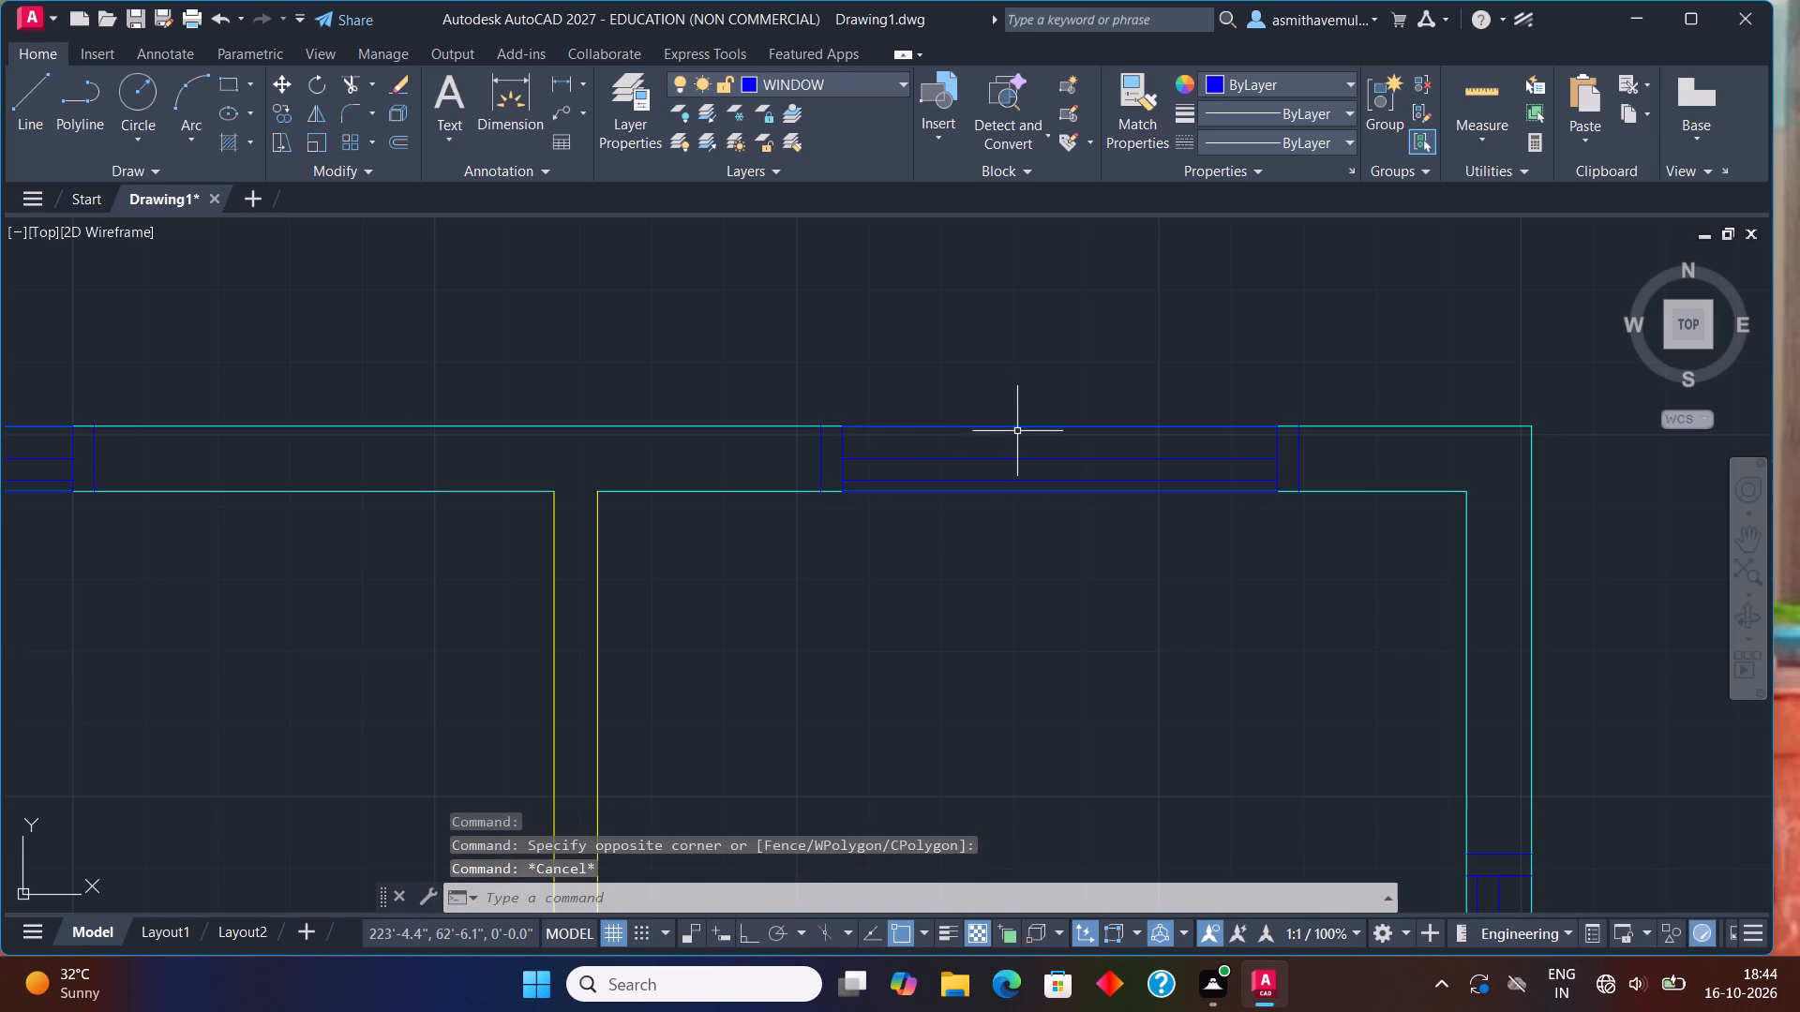
left_click(1017, 427)
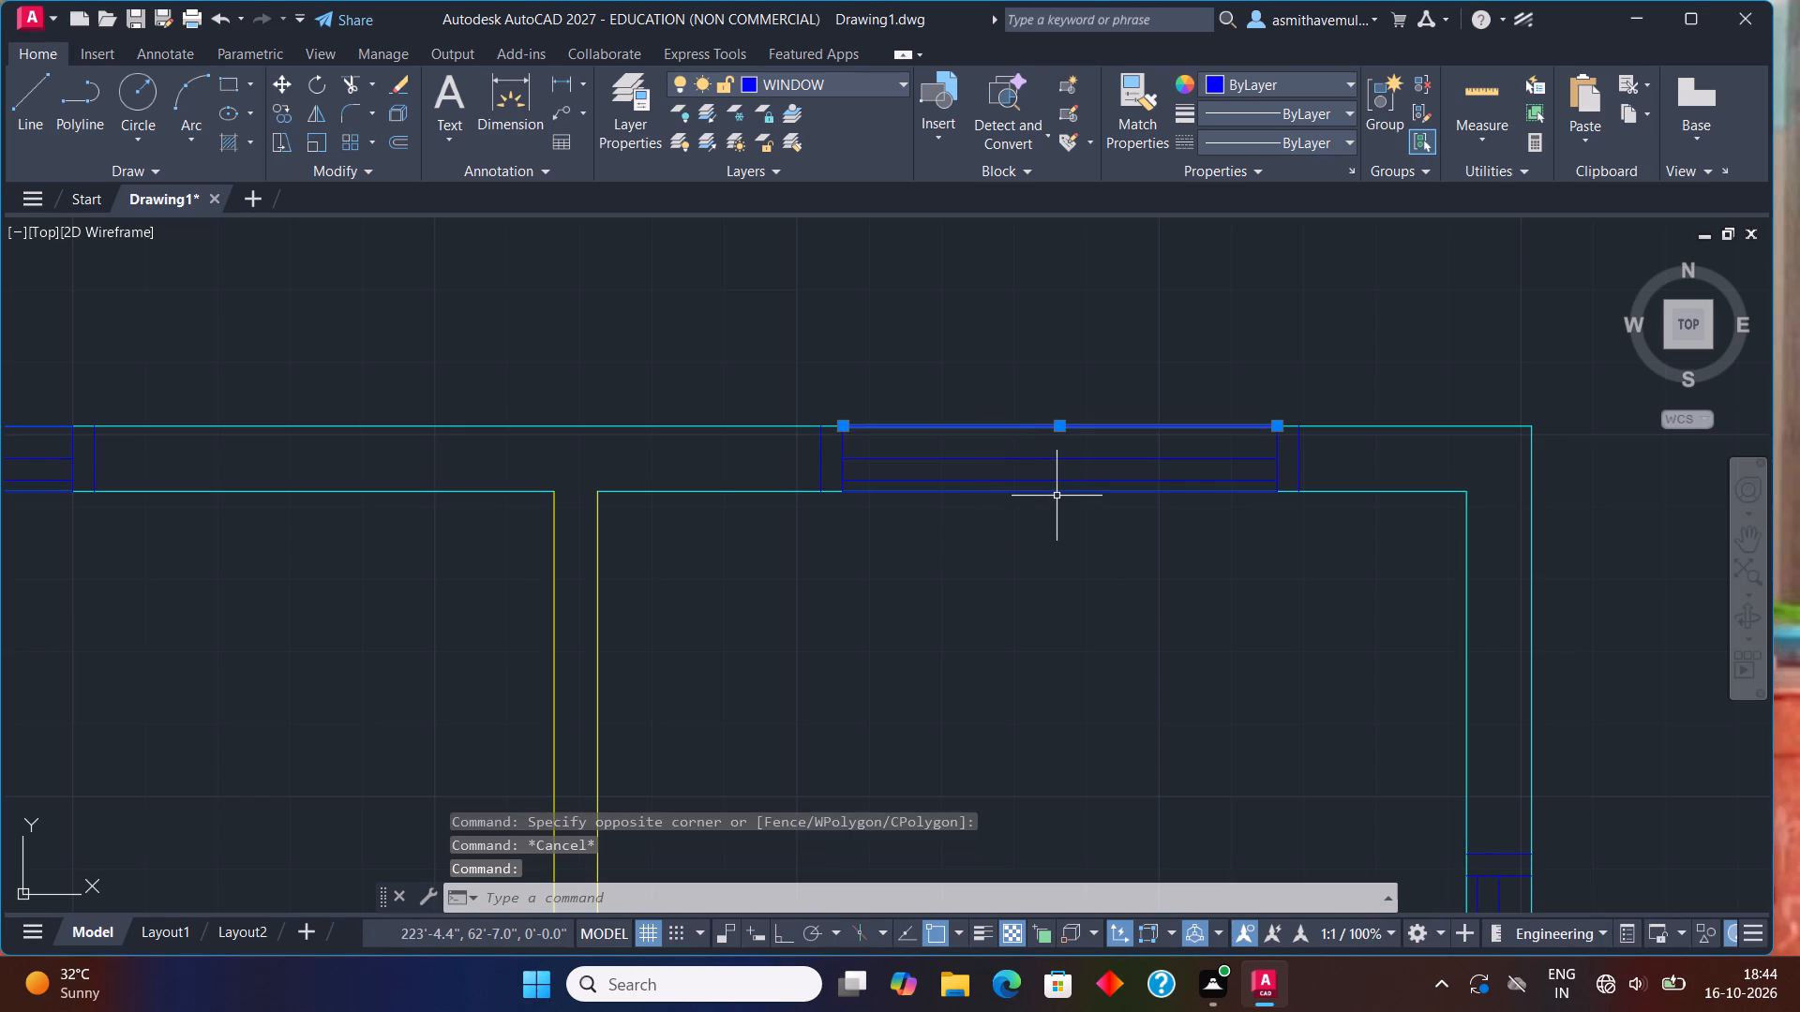
left_click(1061, 490)
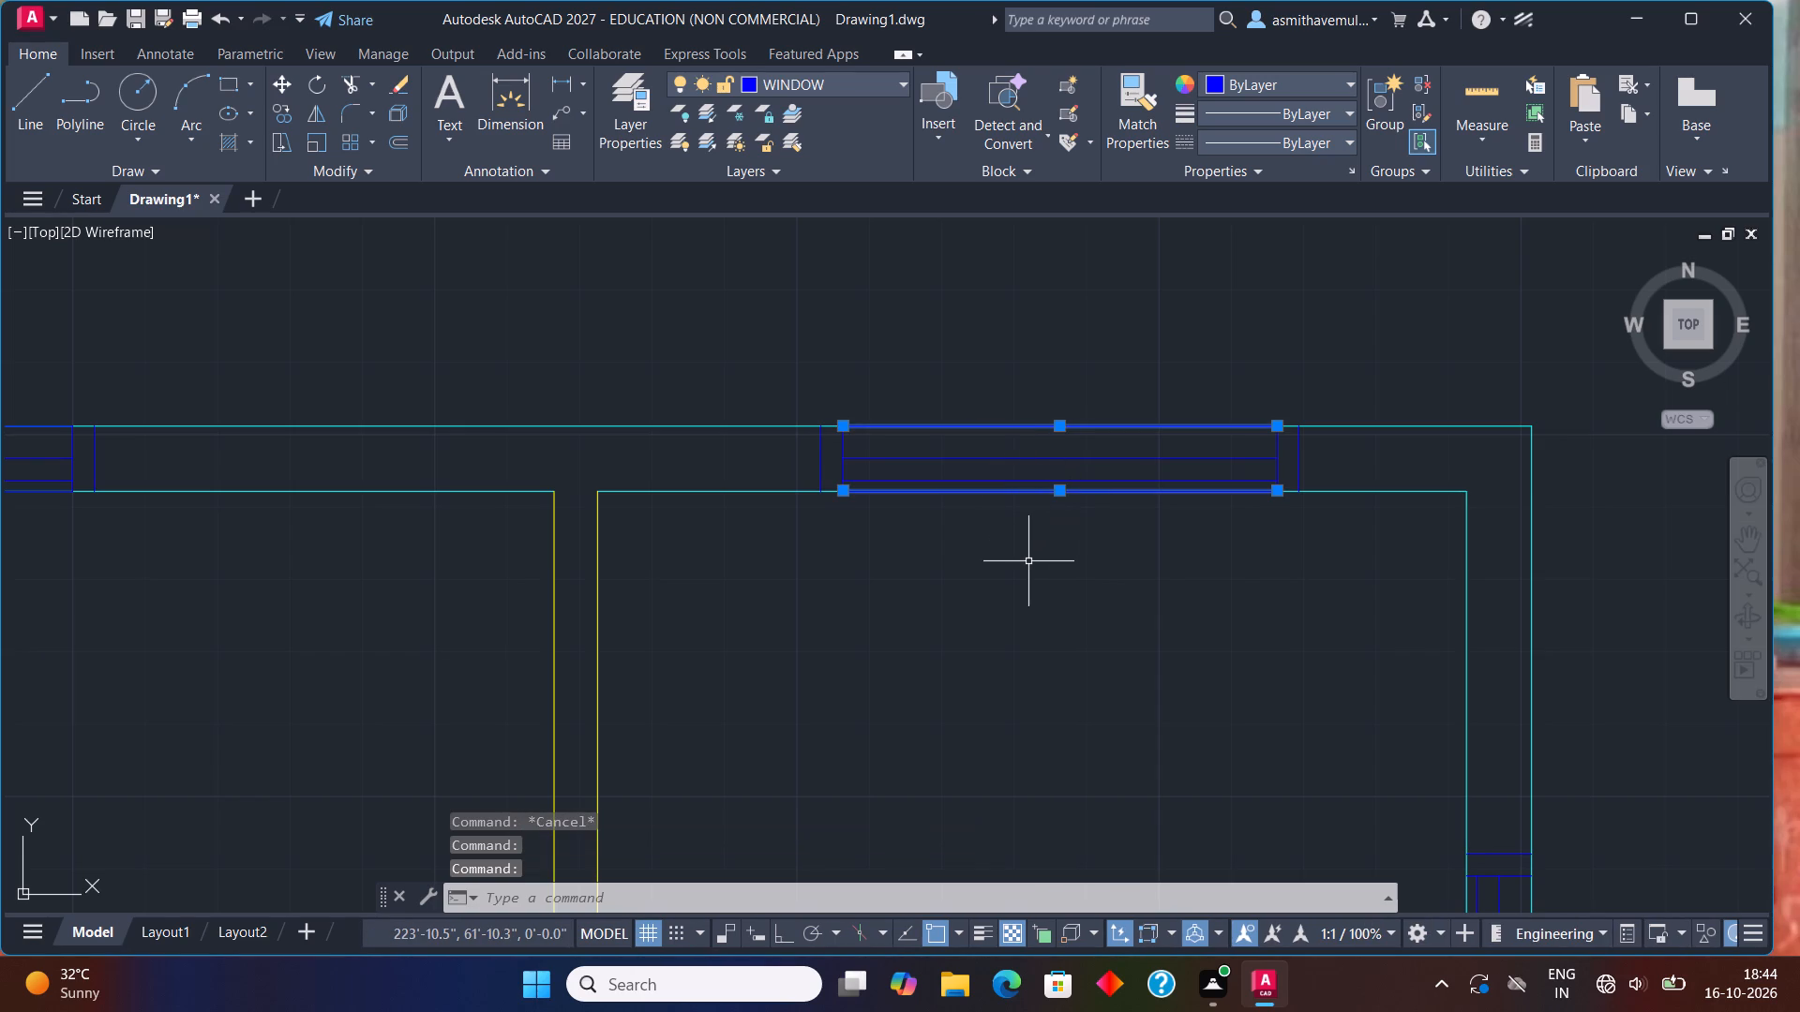
key("Delete")
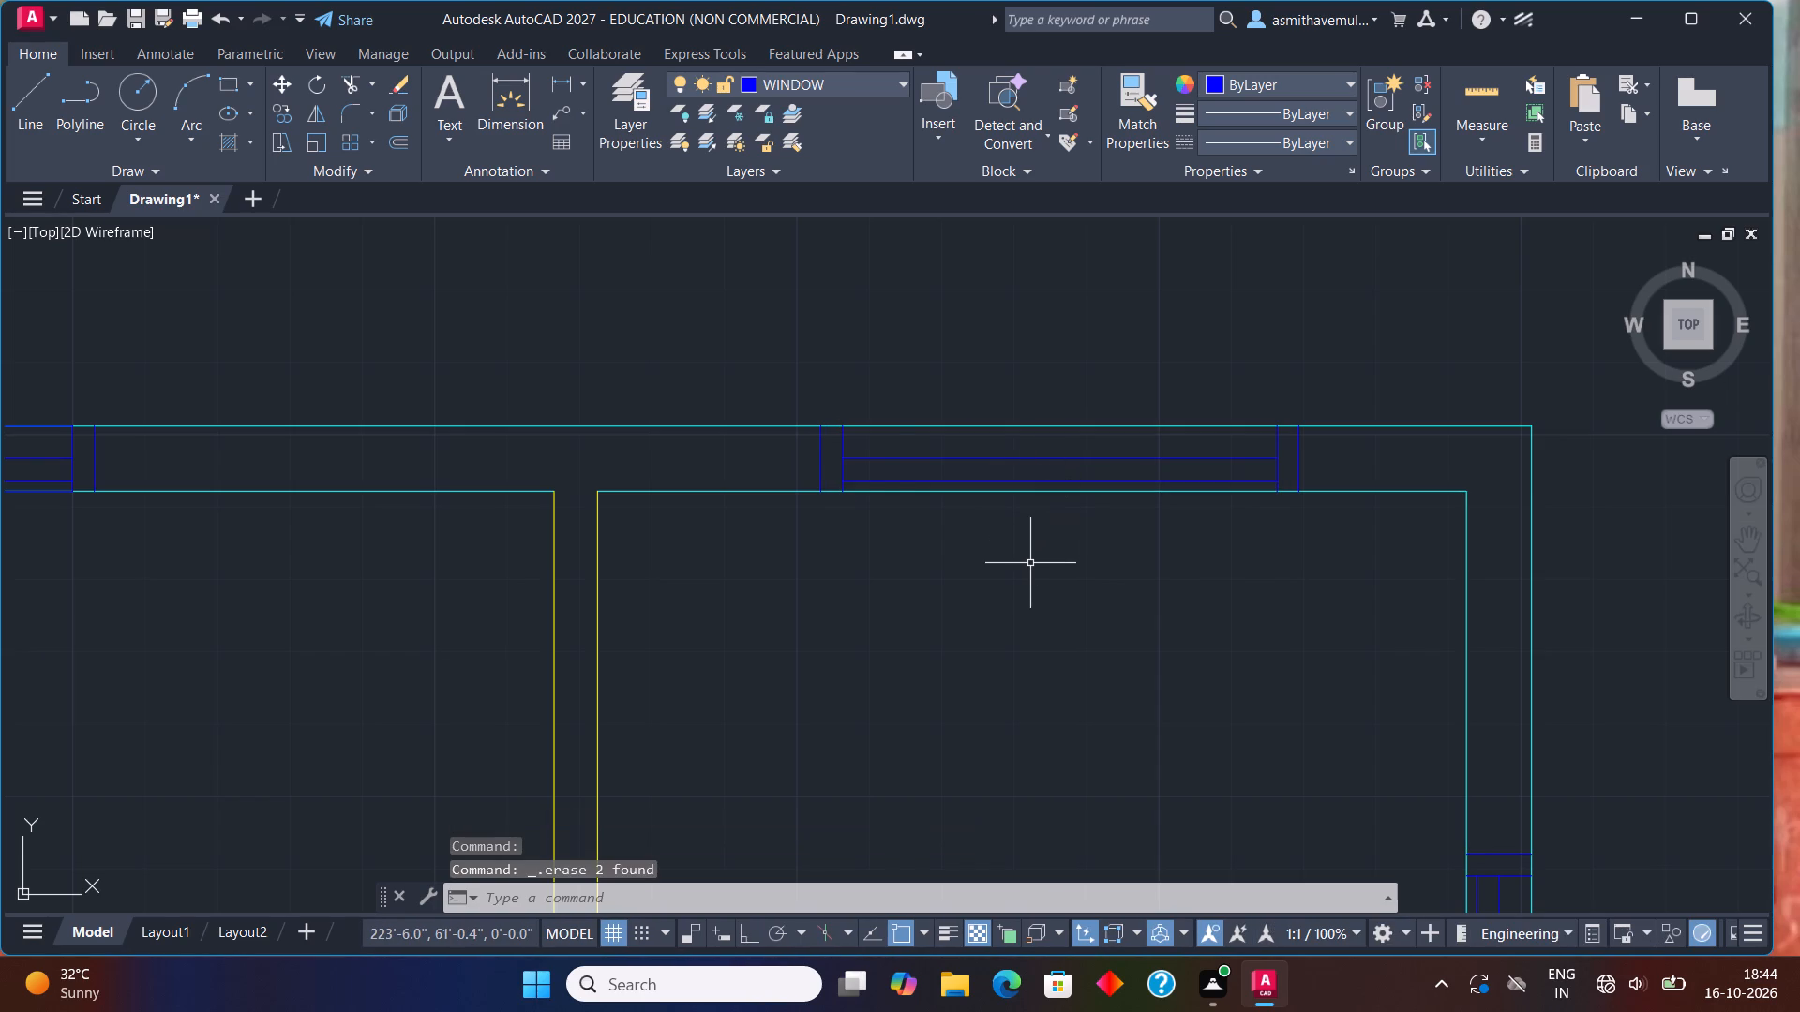
Delete the two blue lines overlapping the wall faces at the top-wall window nearest the upper-left corner.
scroll(256, 181, "down", 1)
scroll(285, 423, "down", 1)
middle_click_drag(268, 467, 513, 466)
scroll(352, 486, "up", 1)
middle_click_drag(352, 485, 640, 576)
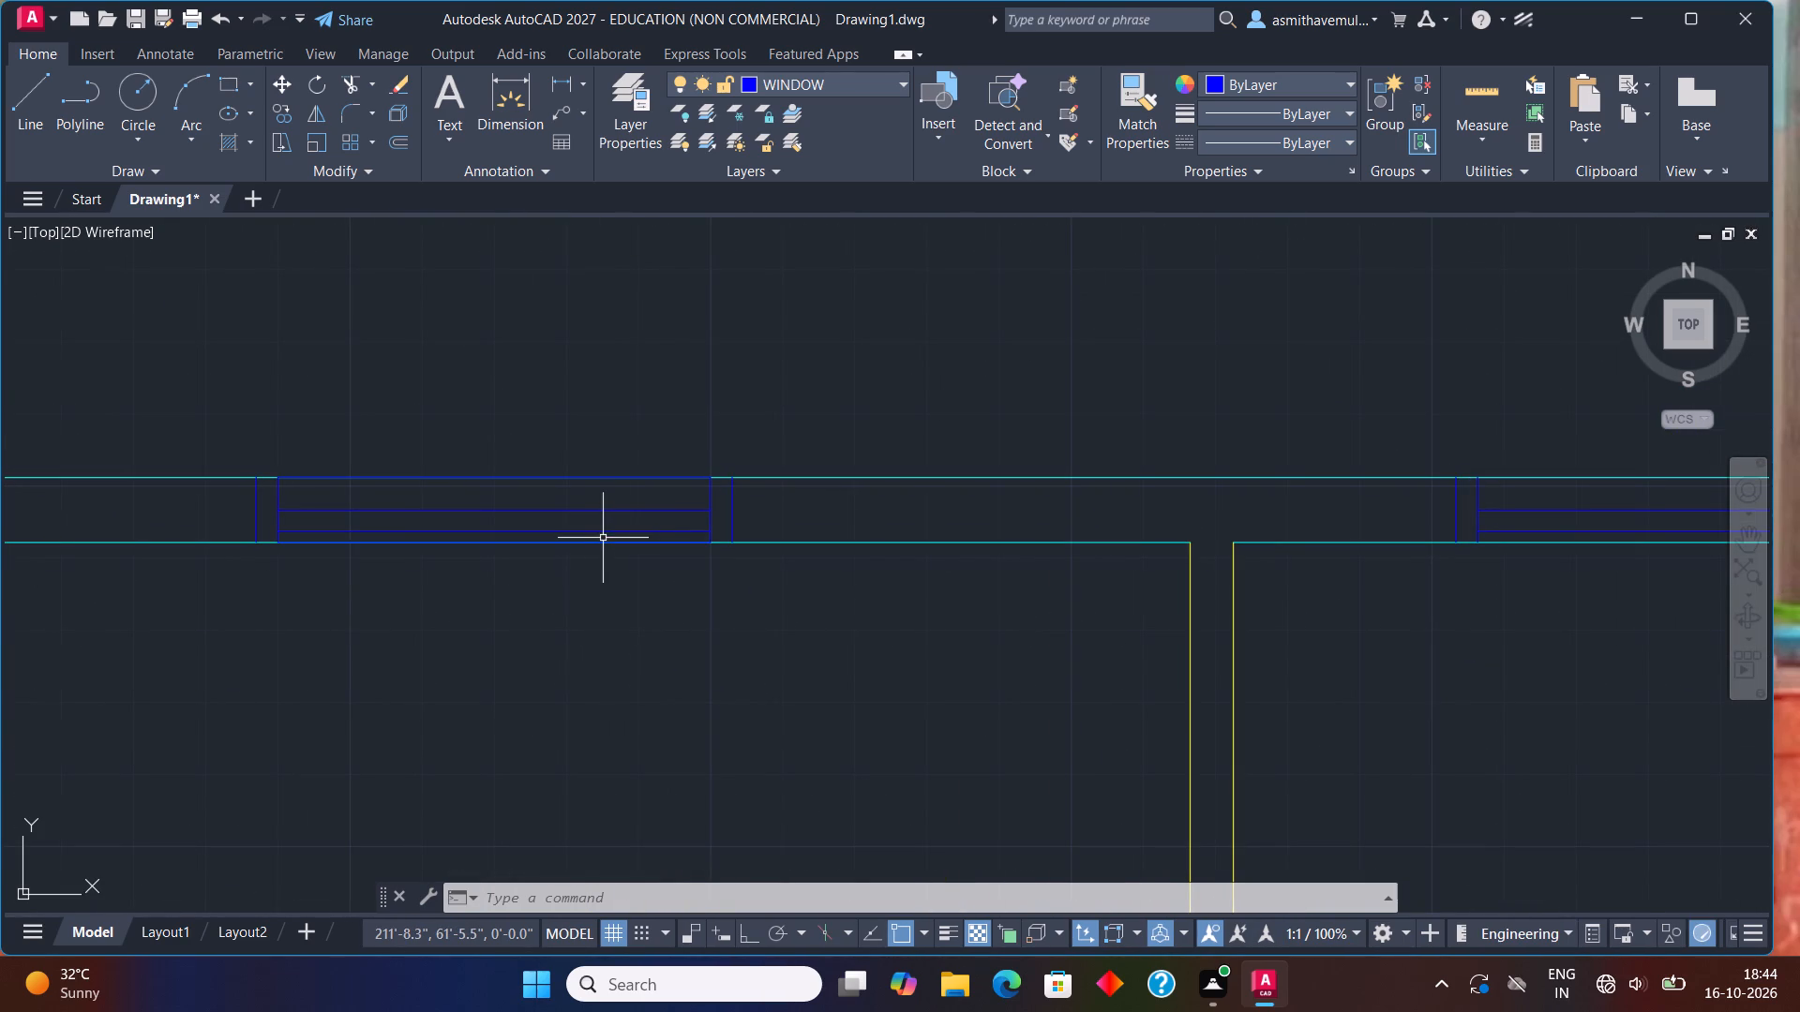
left_click(590, 543)
left_click(593, 475)
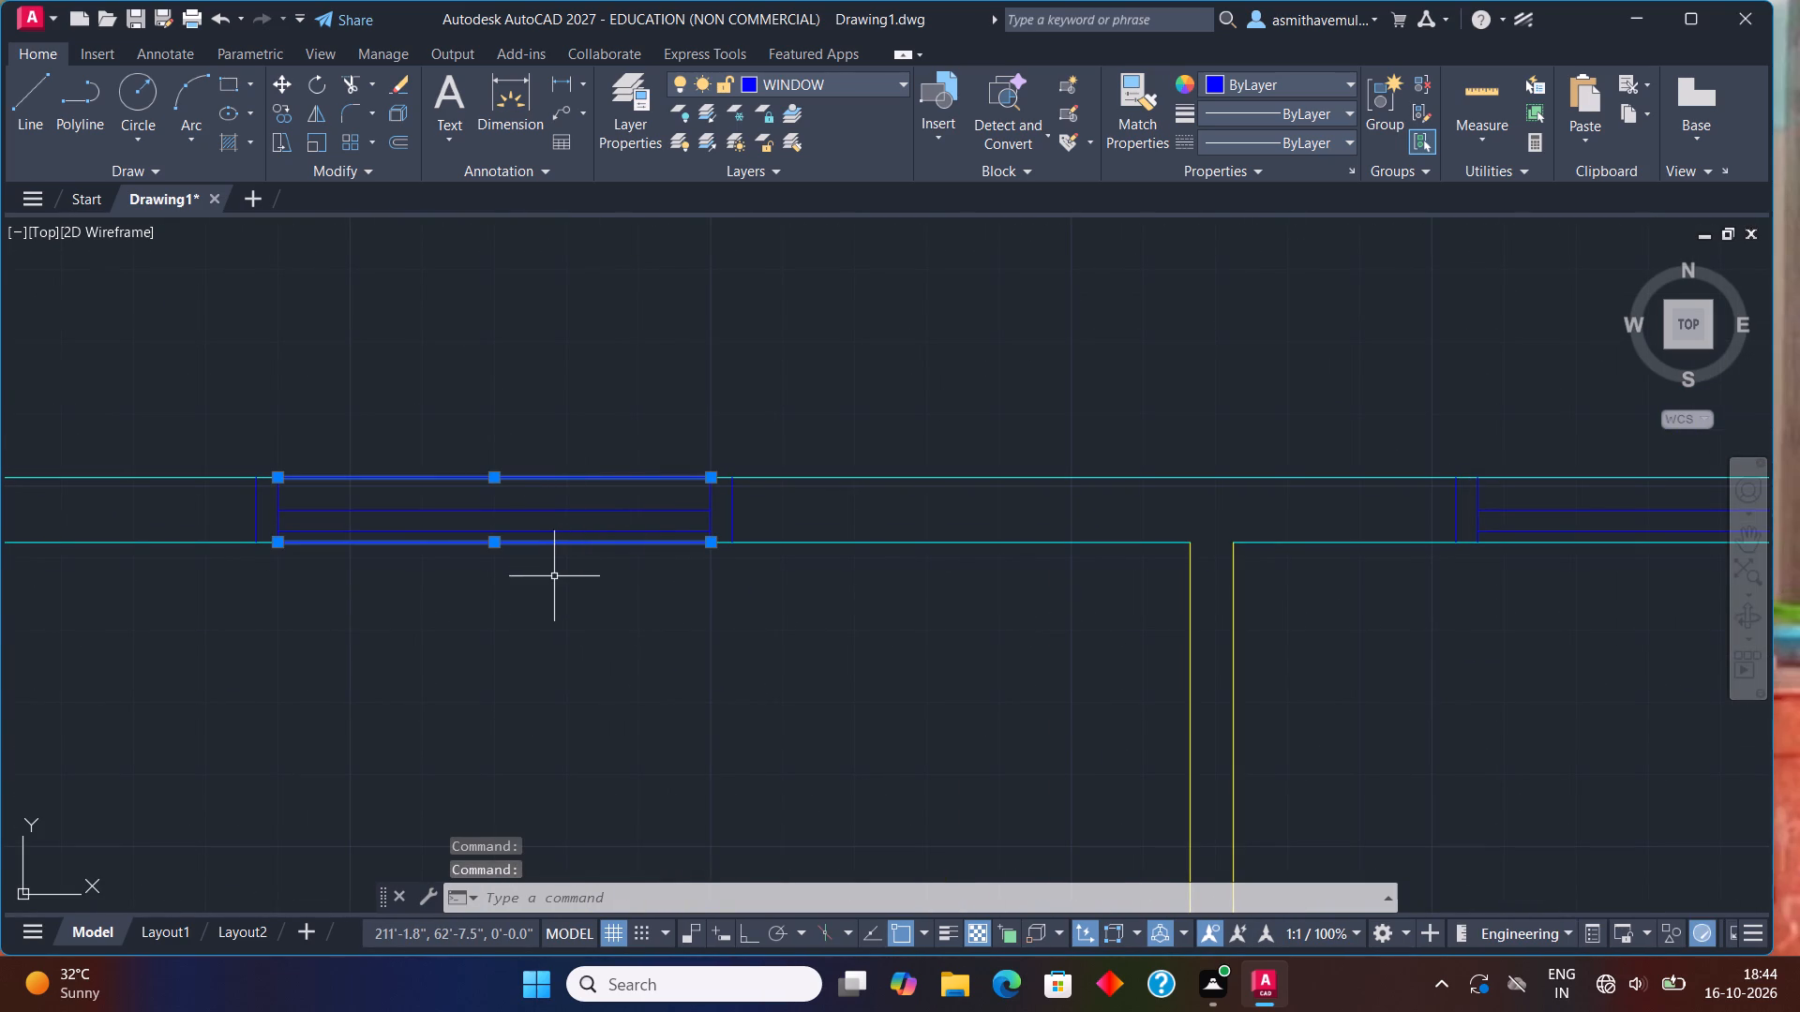
key("Delete")
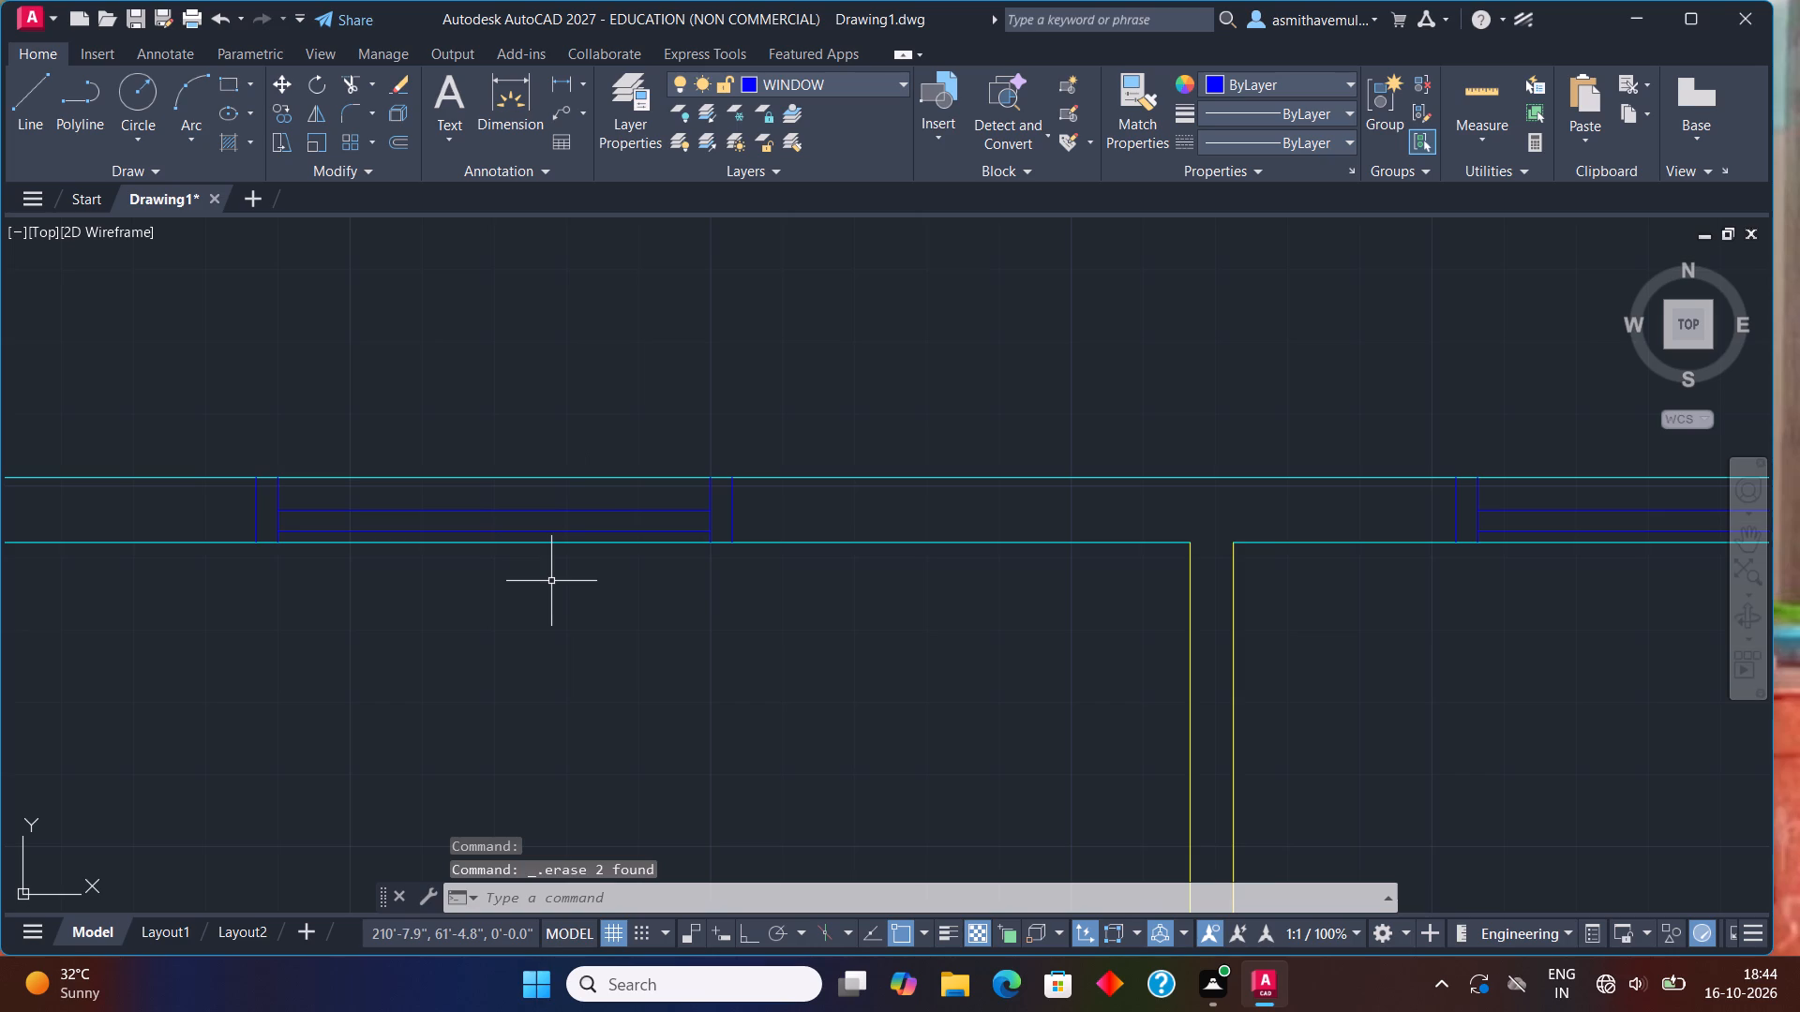
Delete the whole spare horizontal window lying outside the plan above the top outer wall.
scroll(585, 404, "down", 3)
middle_click_drag(549, 516, 1462, 46)
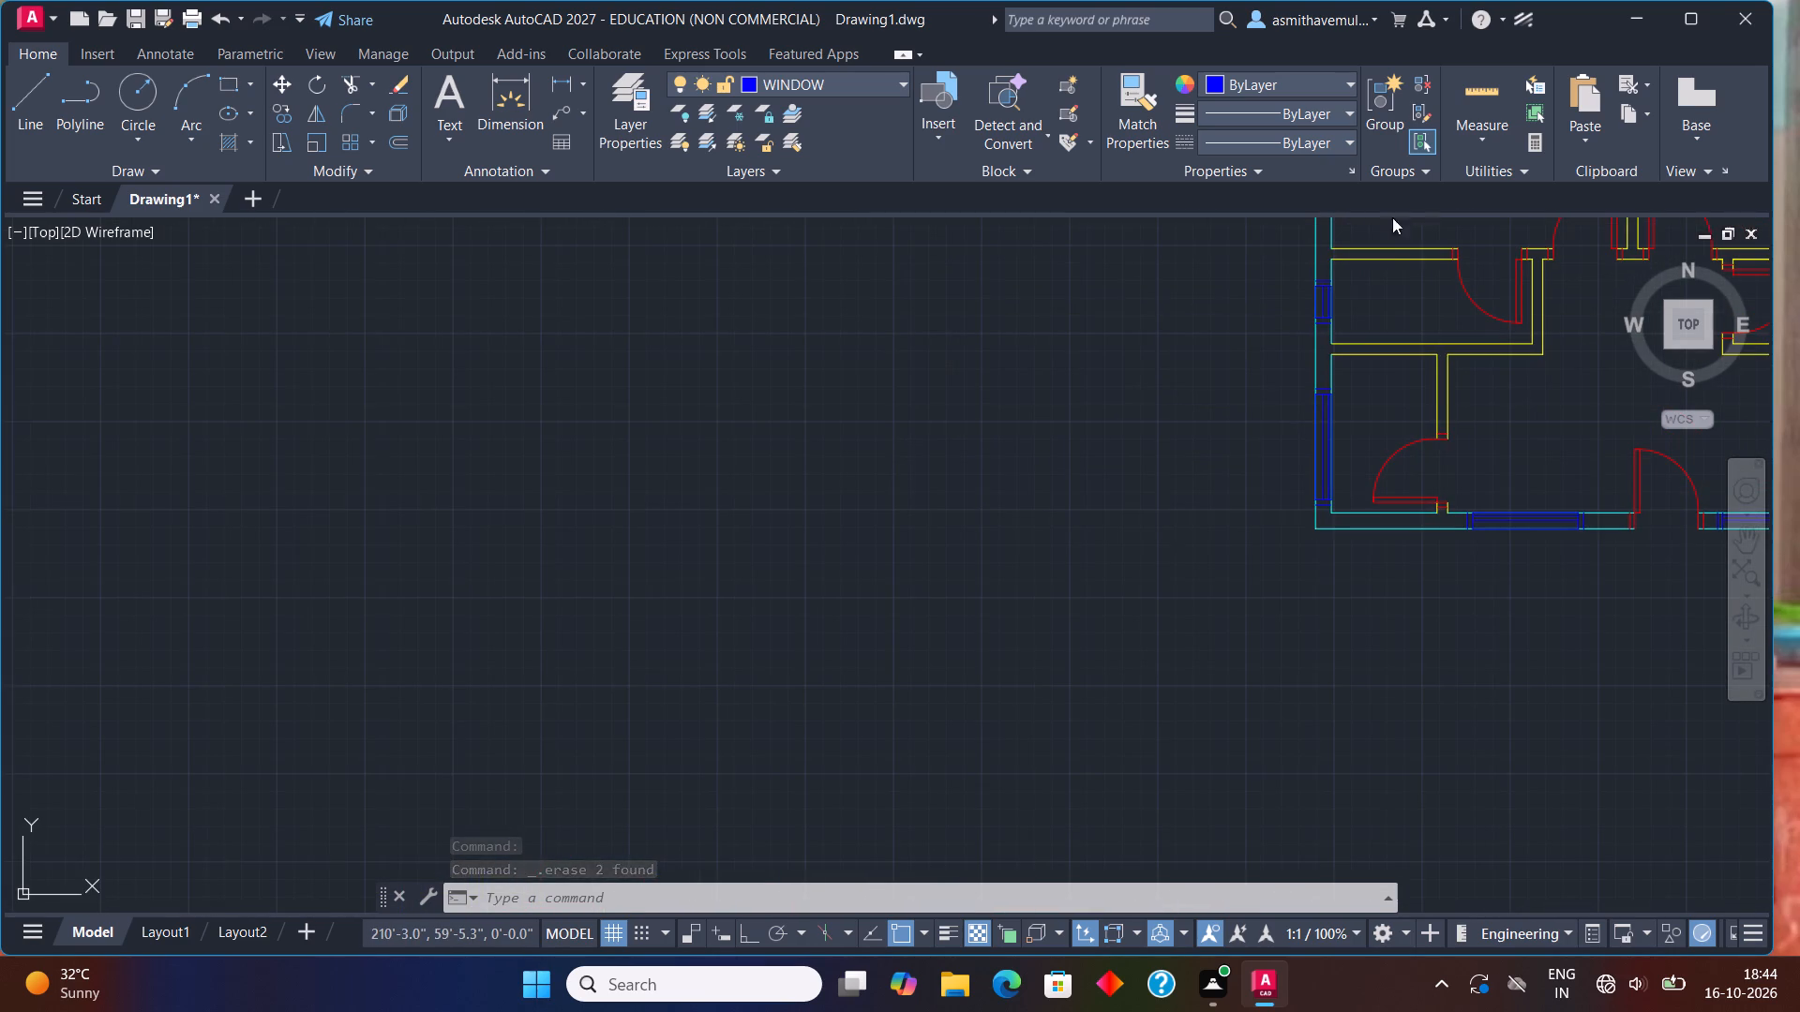
middle_click_drag(1320, 404, 47, 768)
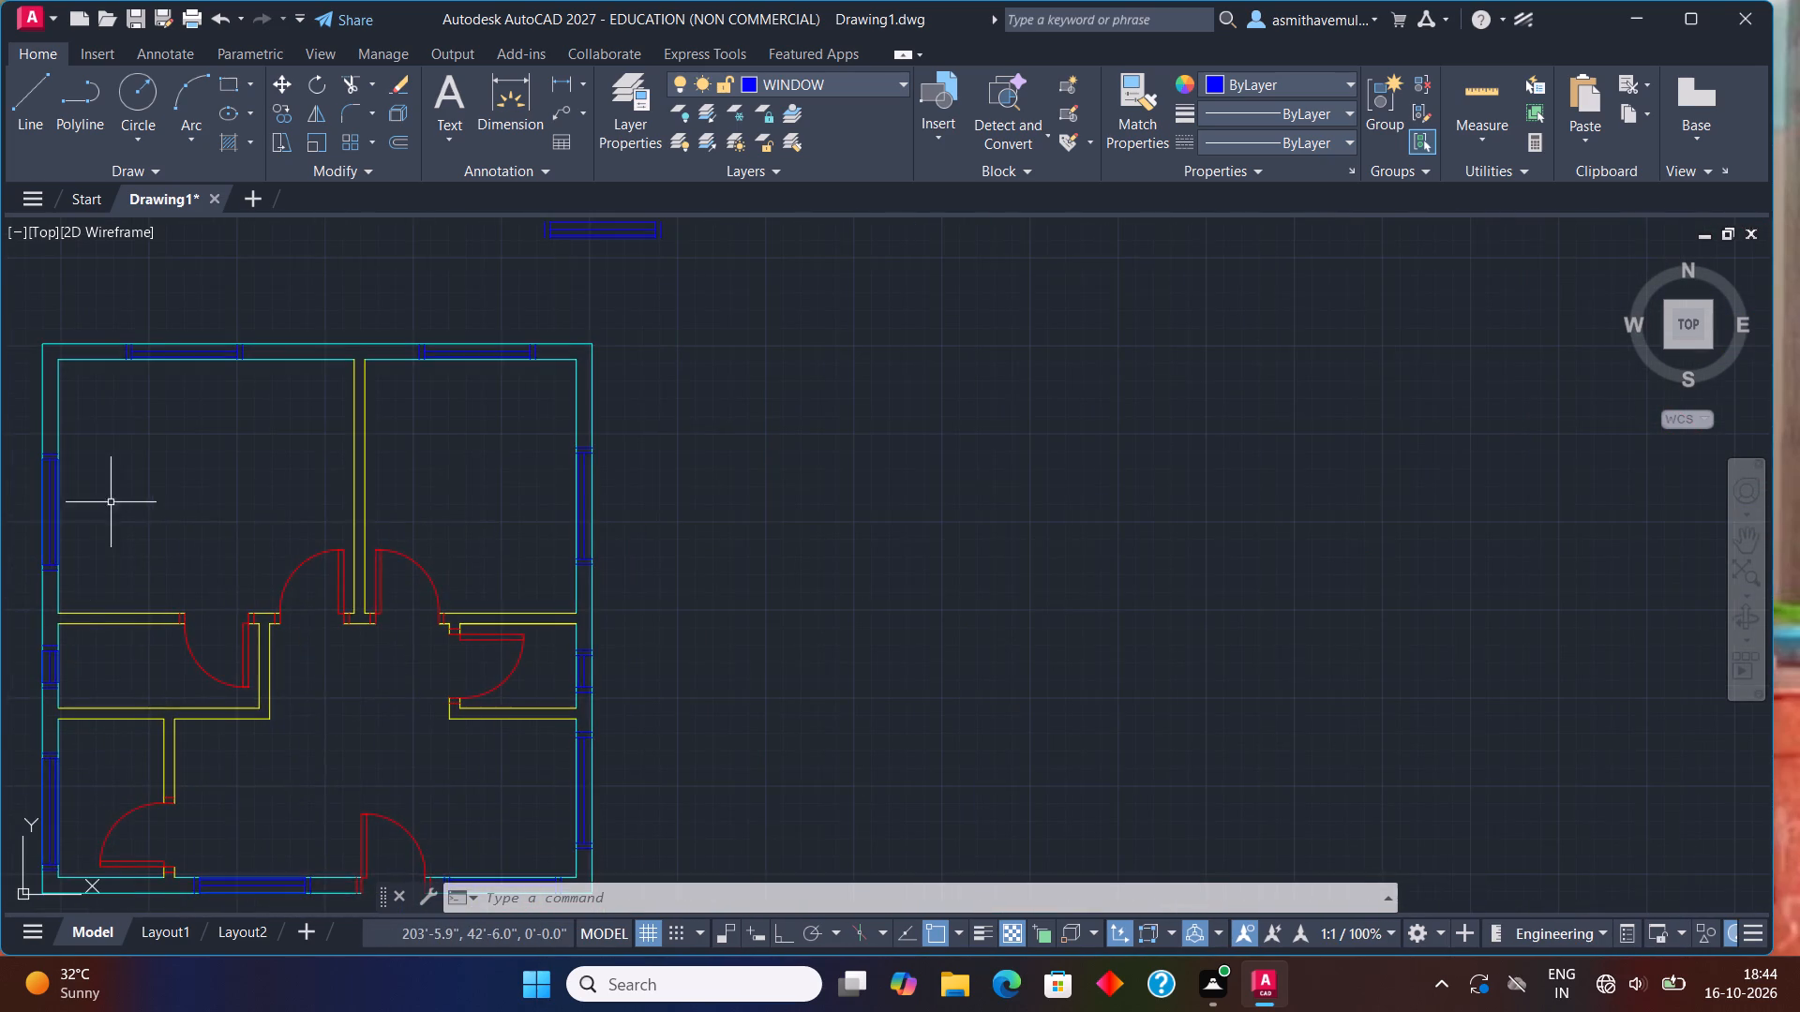
middle_click_drag(113, 501, 308, 729)
left_click_drag(863, 446, 951, 536)
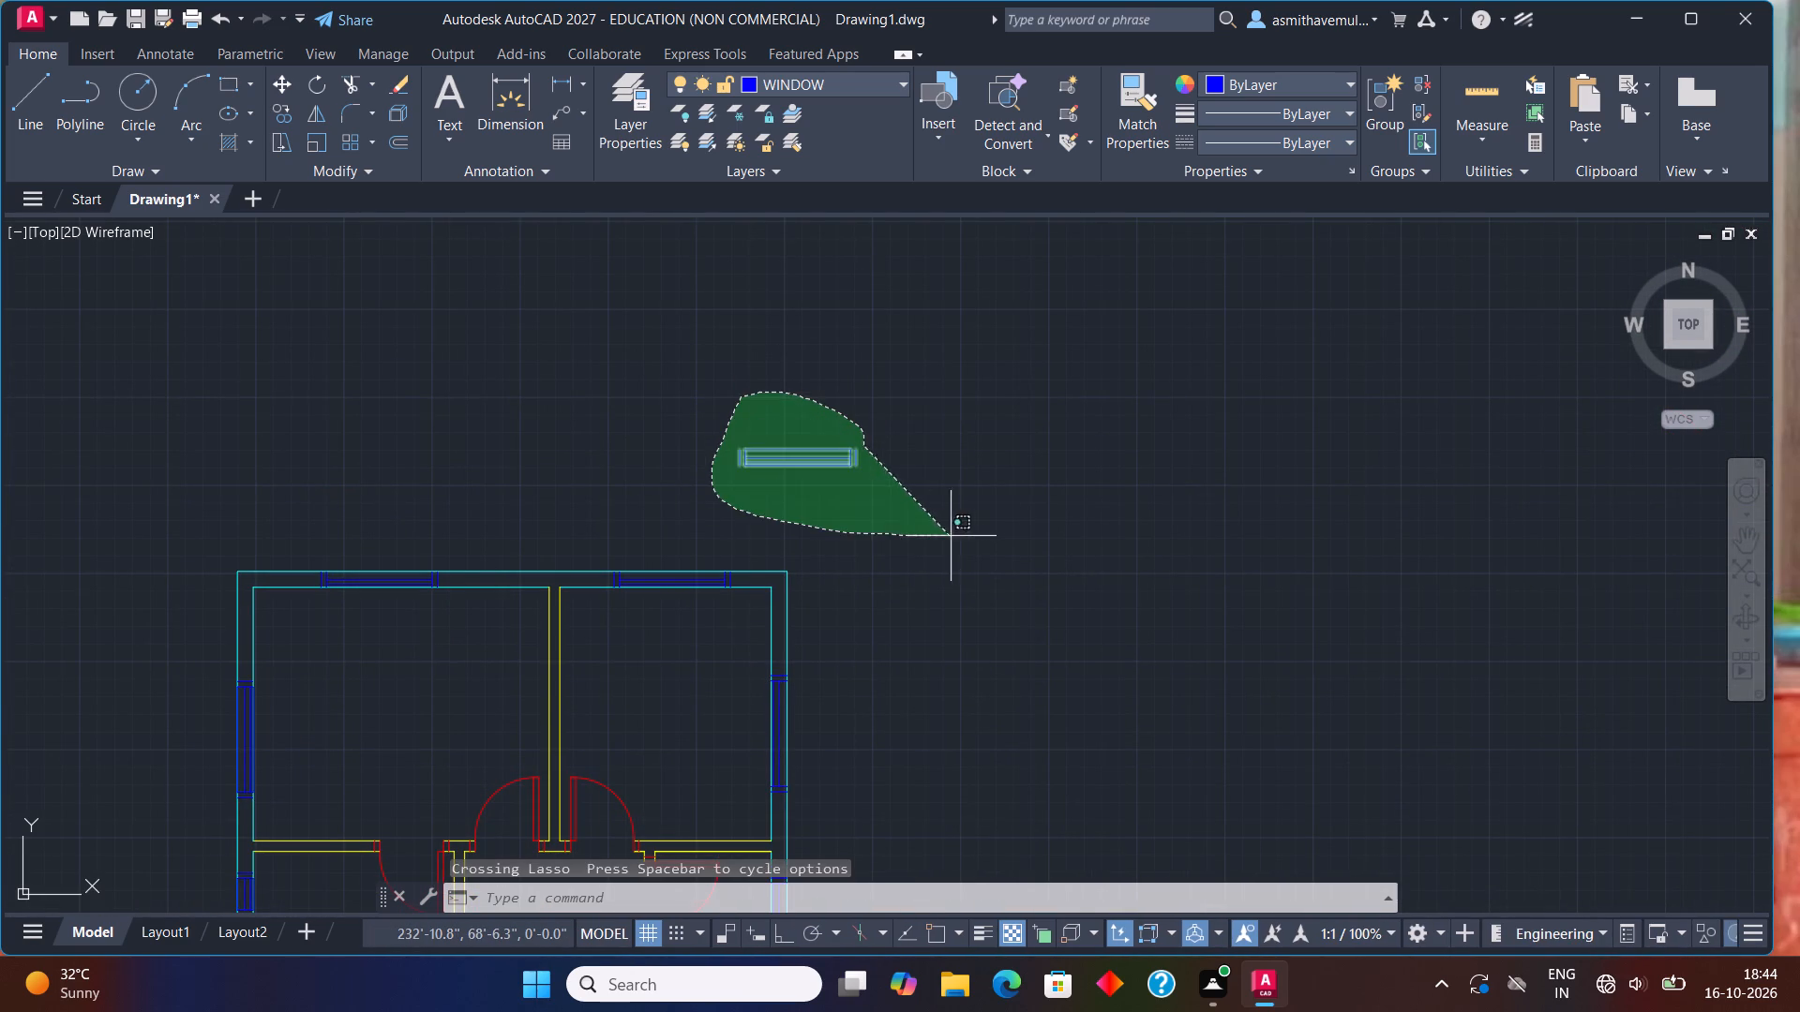
left_click_drag(951, 536, 961, 535)
key("Delete")
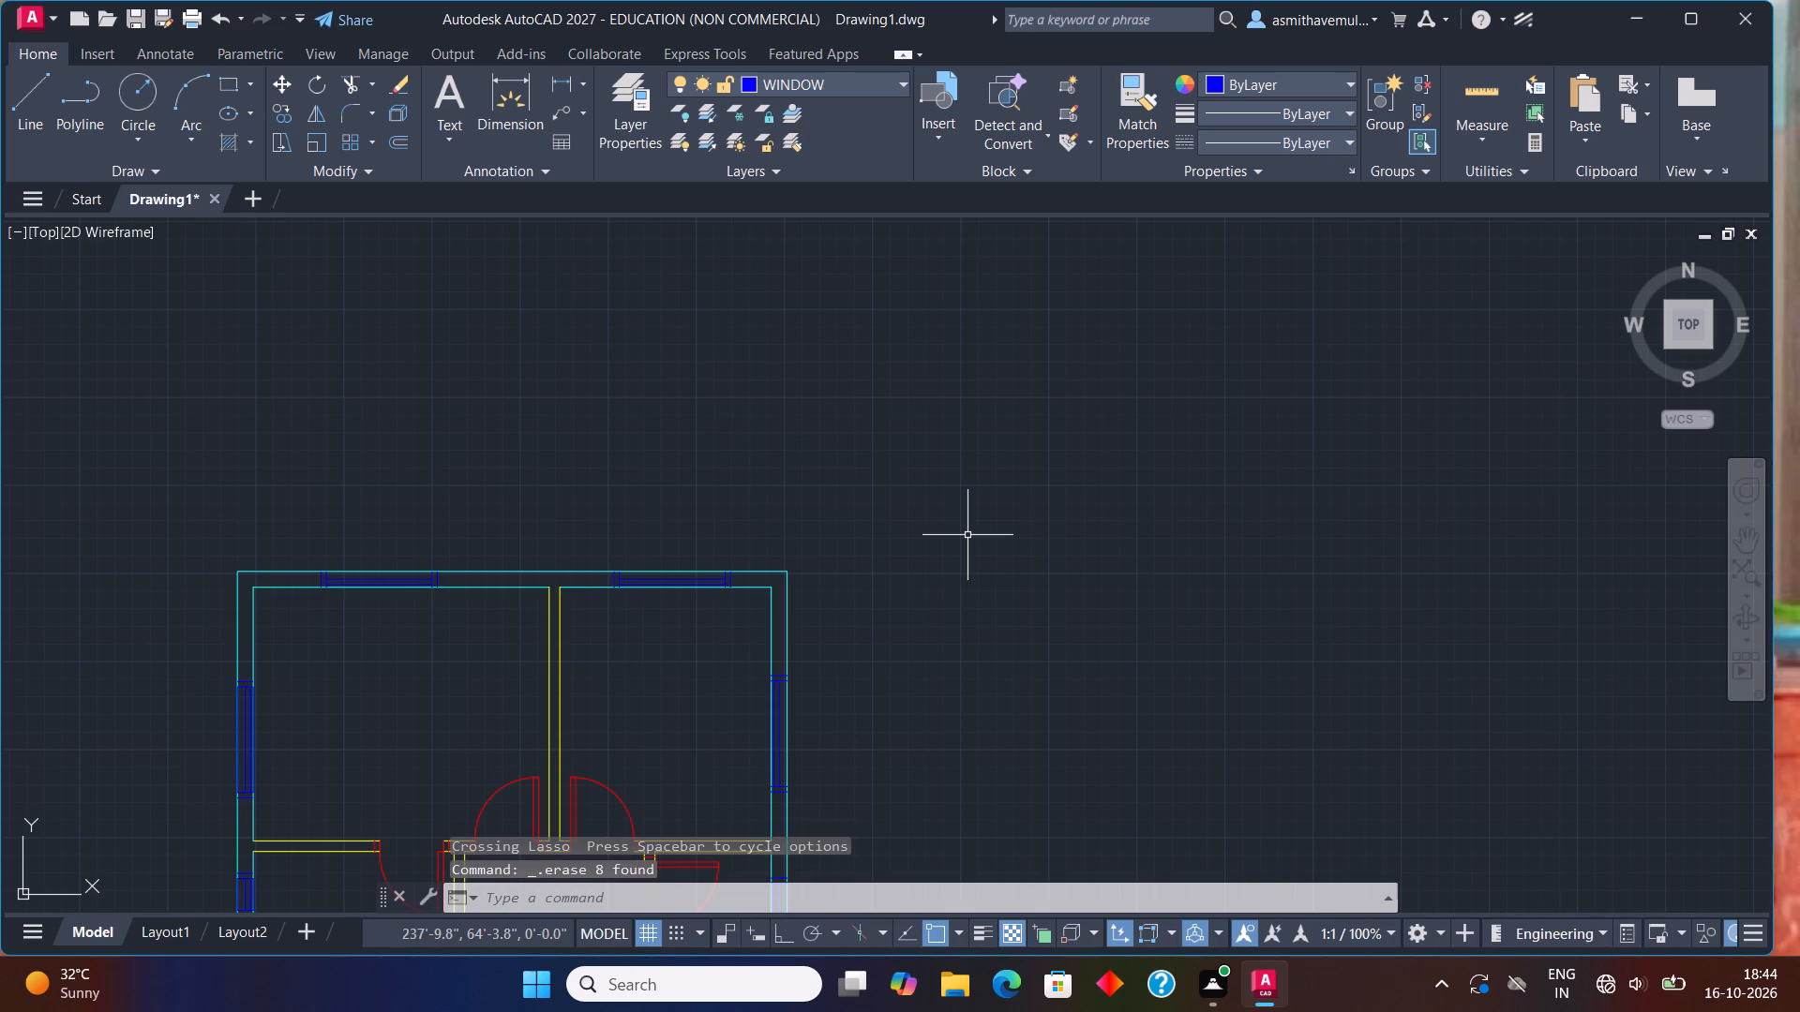
Delete the two blue lines overlapping the wall faces at the upper large window in the left outer wall.
middle_click_drag(436, 663, 807, 505)
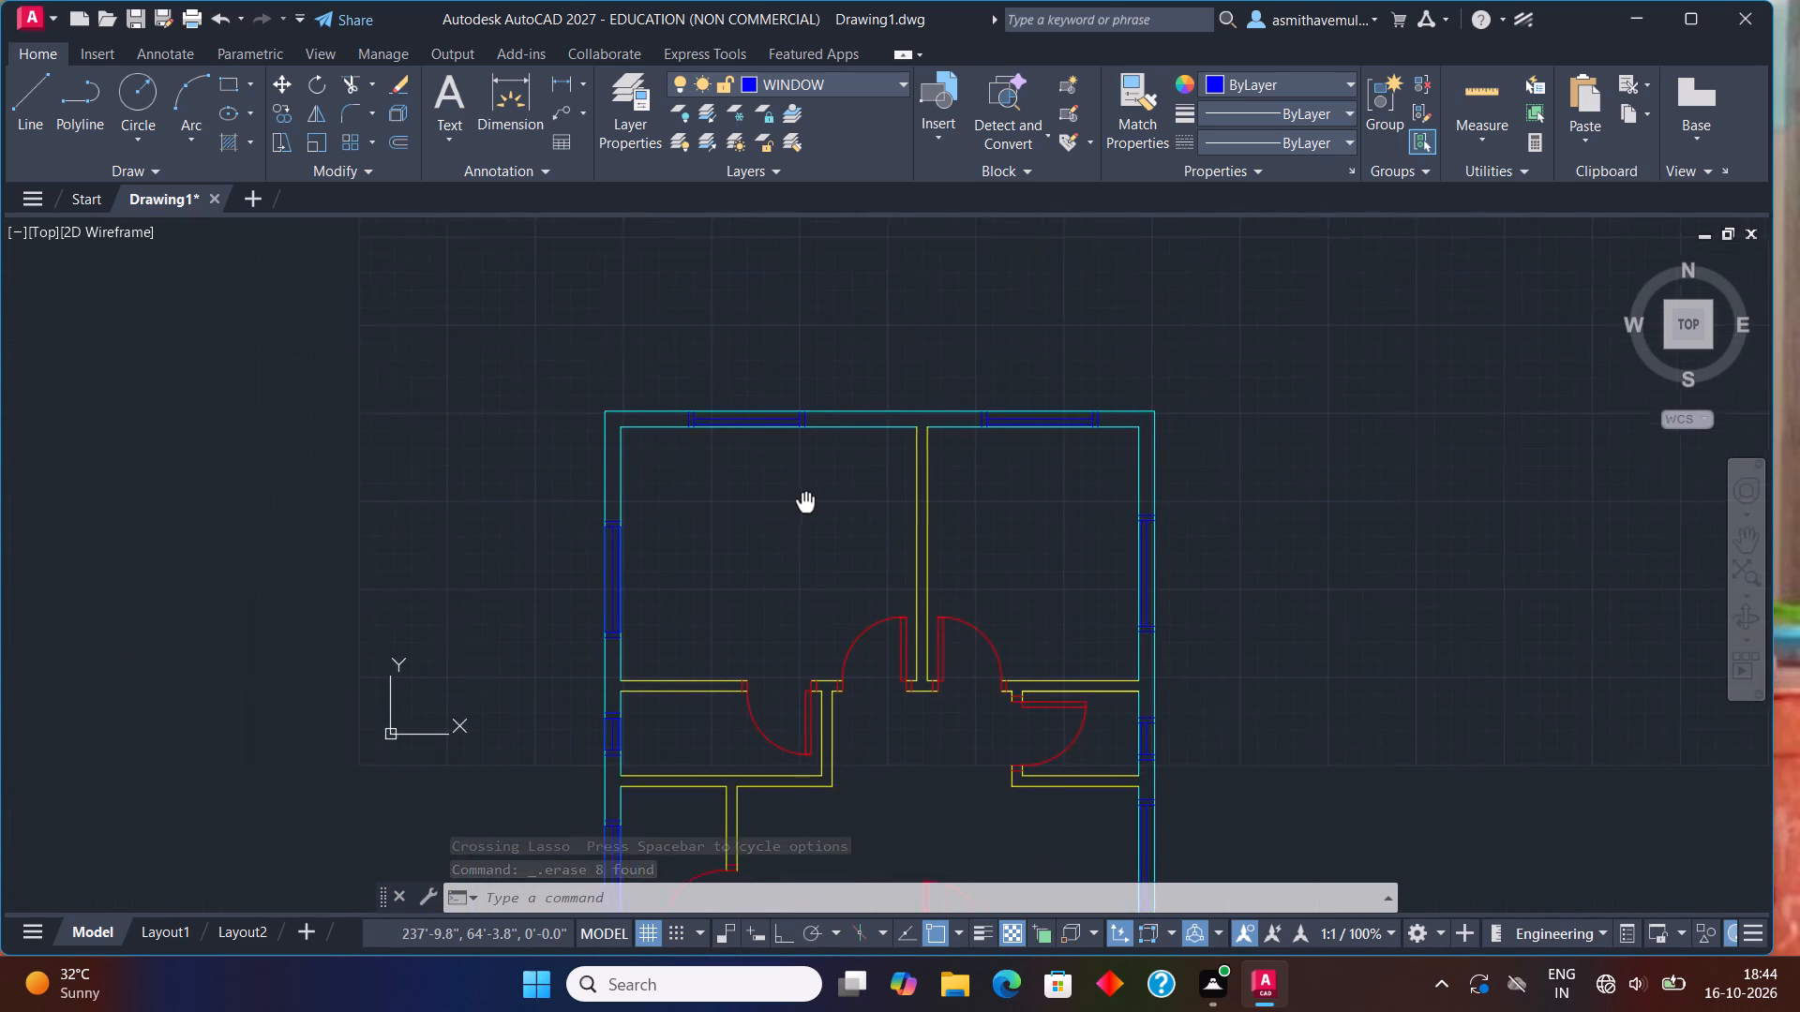
middle_click_drag(807, 505, 825, 515)
scroll(577, 588, "up", 2)
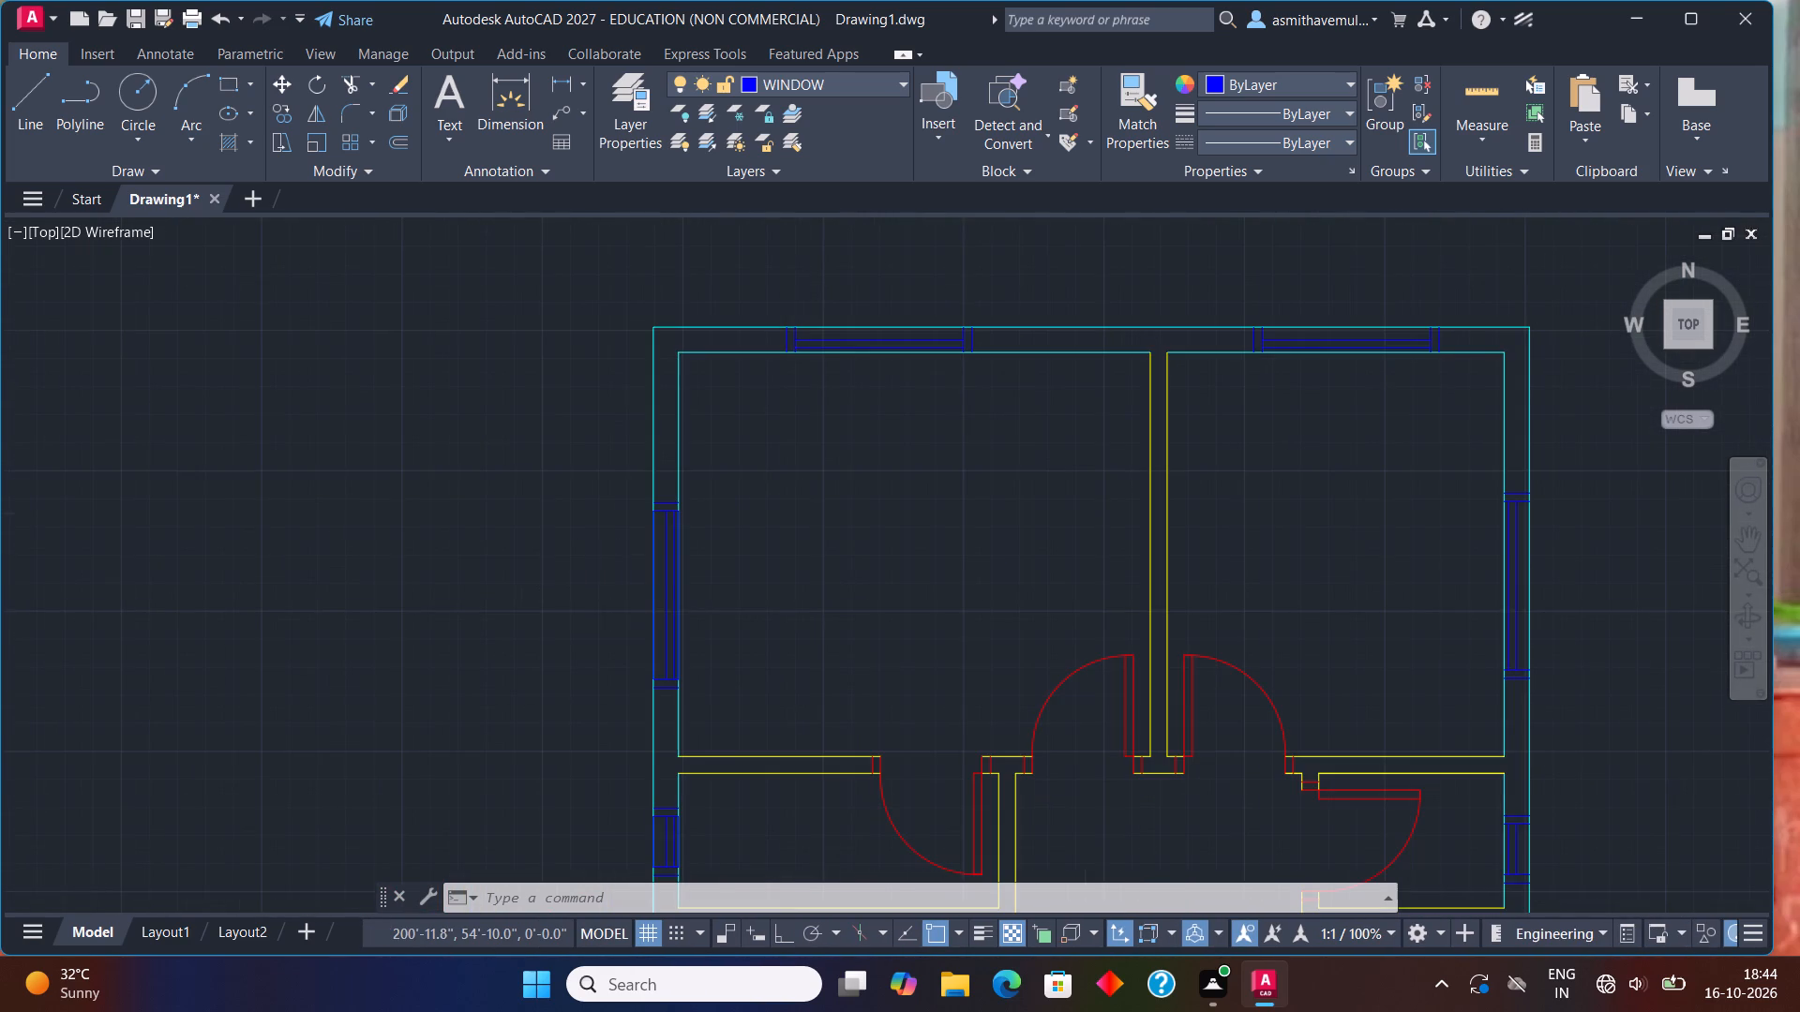
scroll(634, 582, "up", 1)
left_click(738, 582)
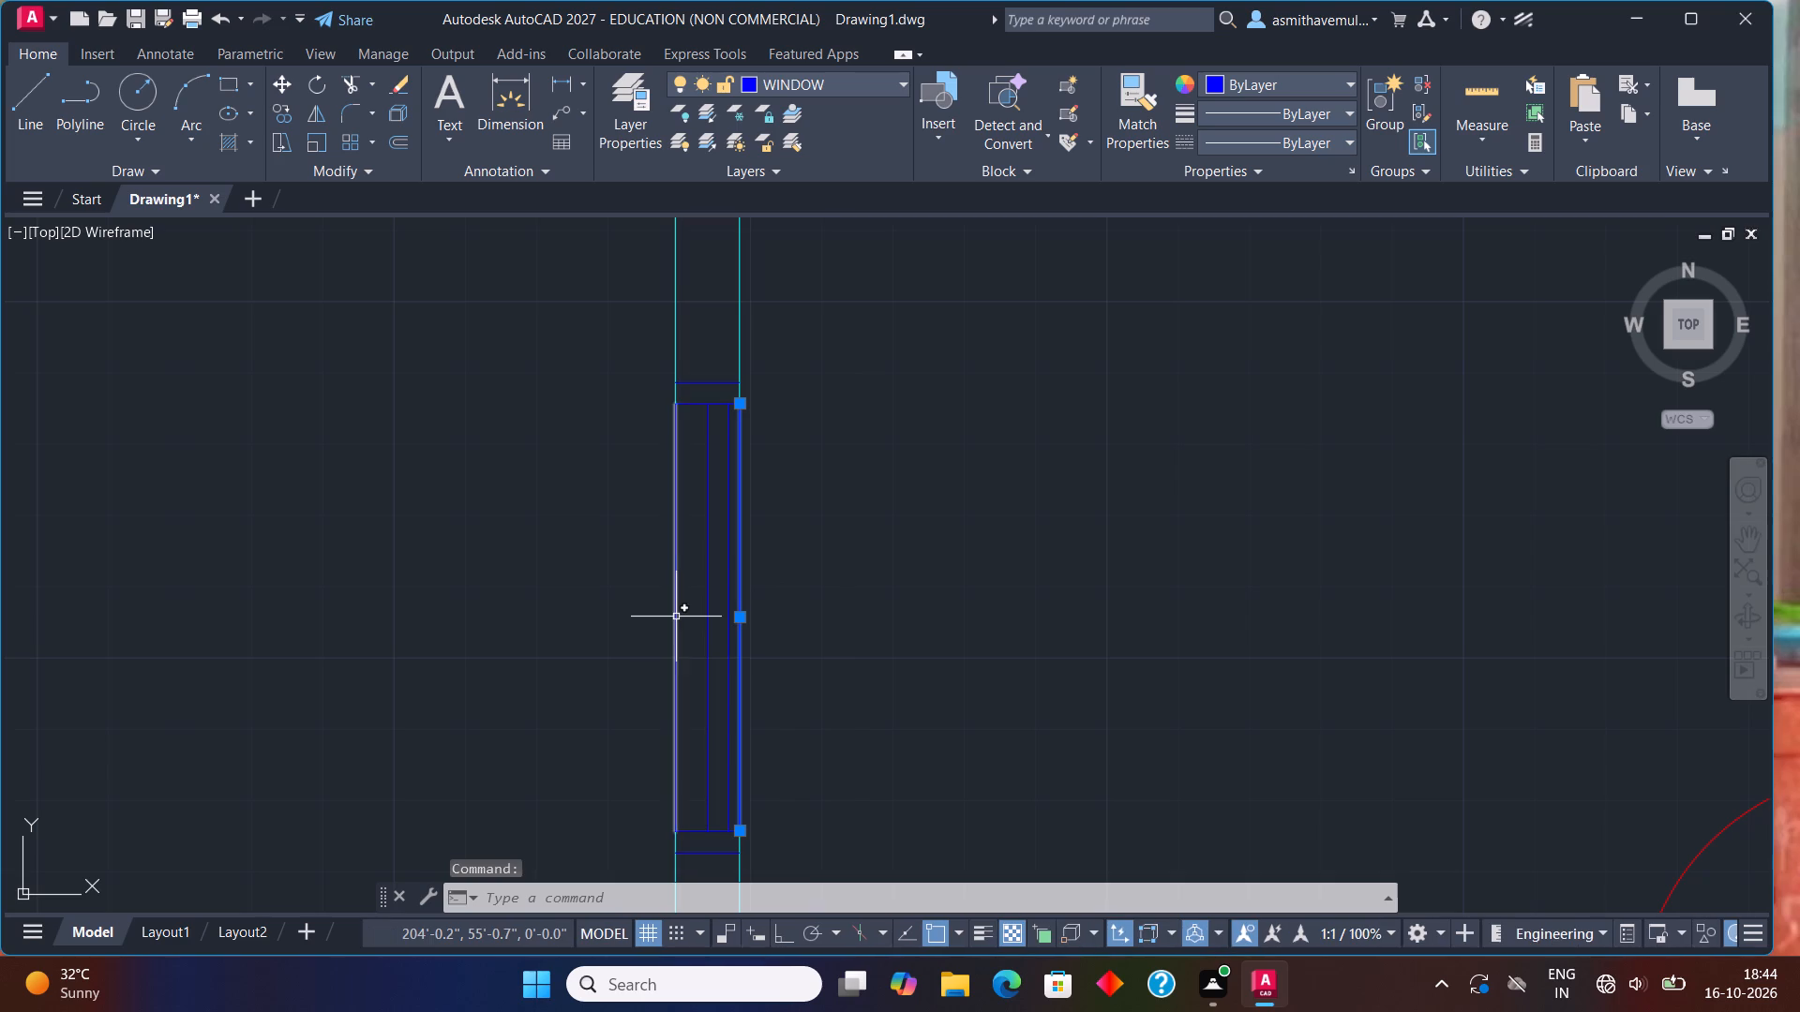
left_click(676, 618)
key("Delete")
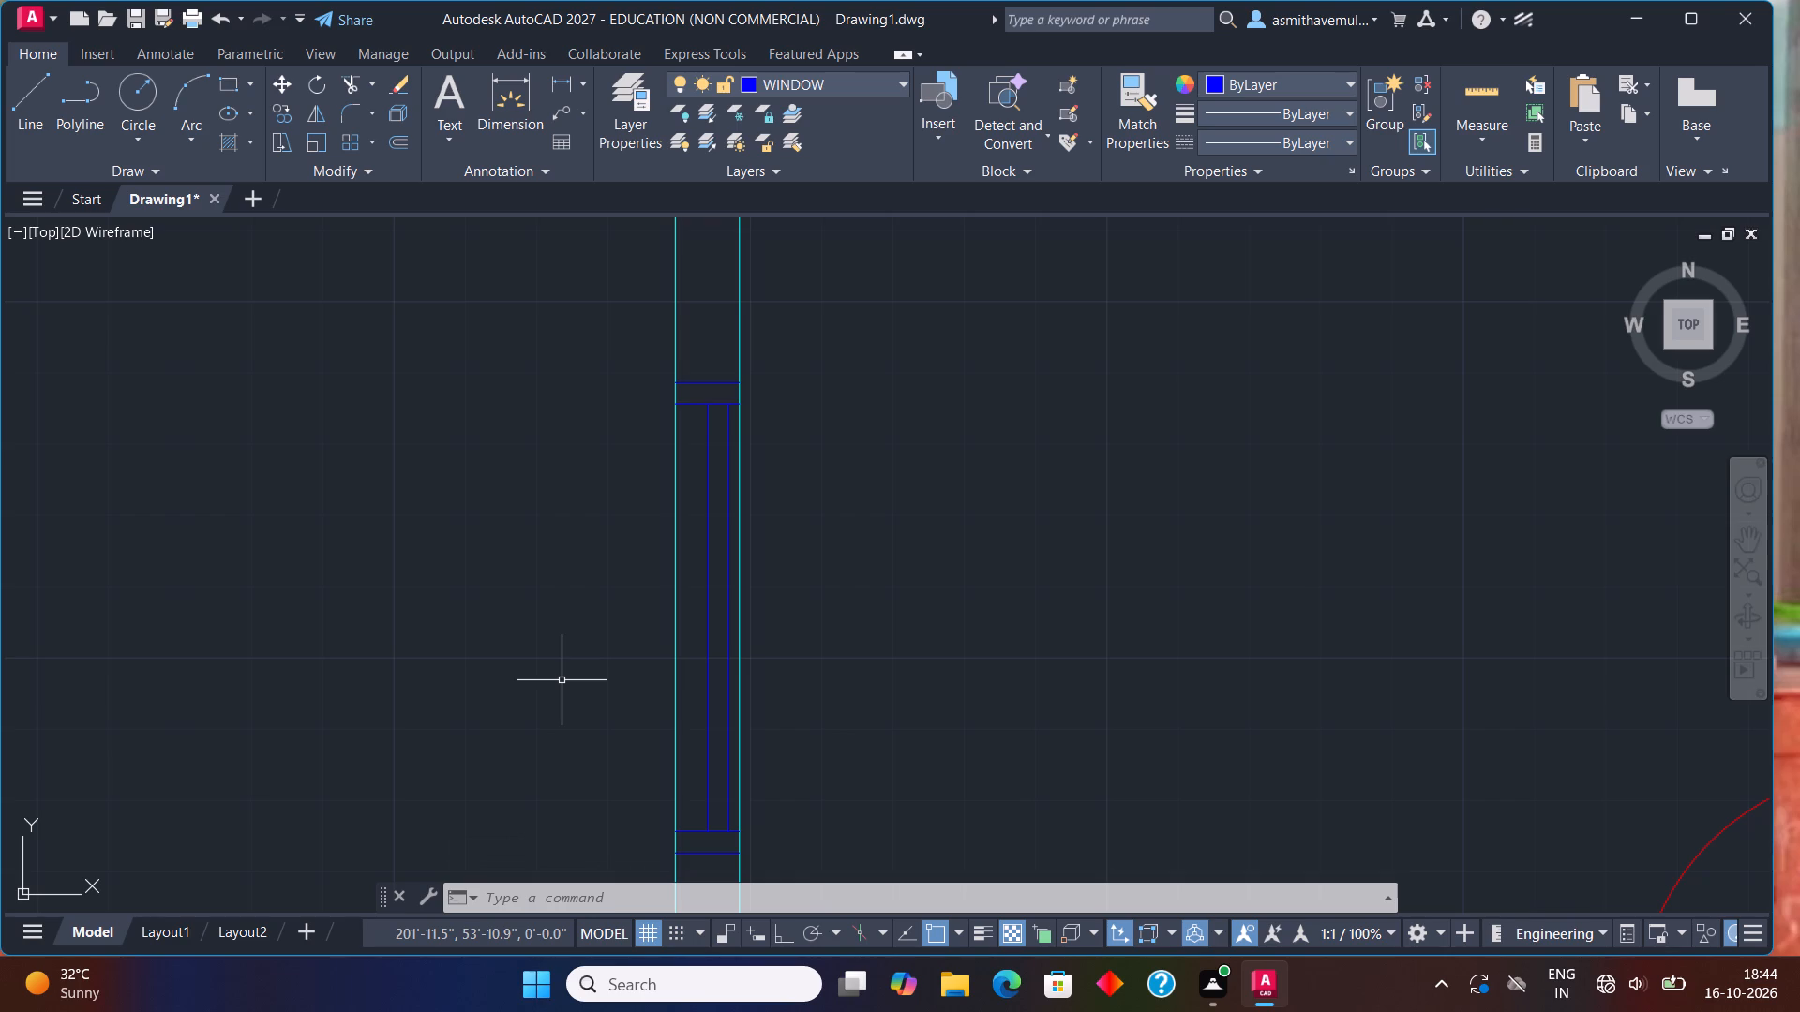
Delete the two blue lines overlapping the wall faces at the small window in the left outer wall.
scroll(989, 581, "down", 2)
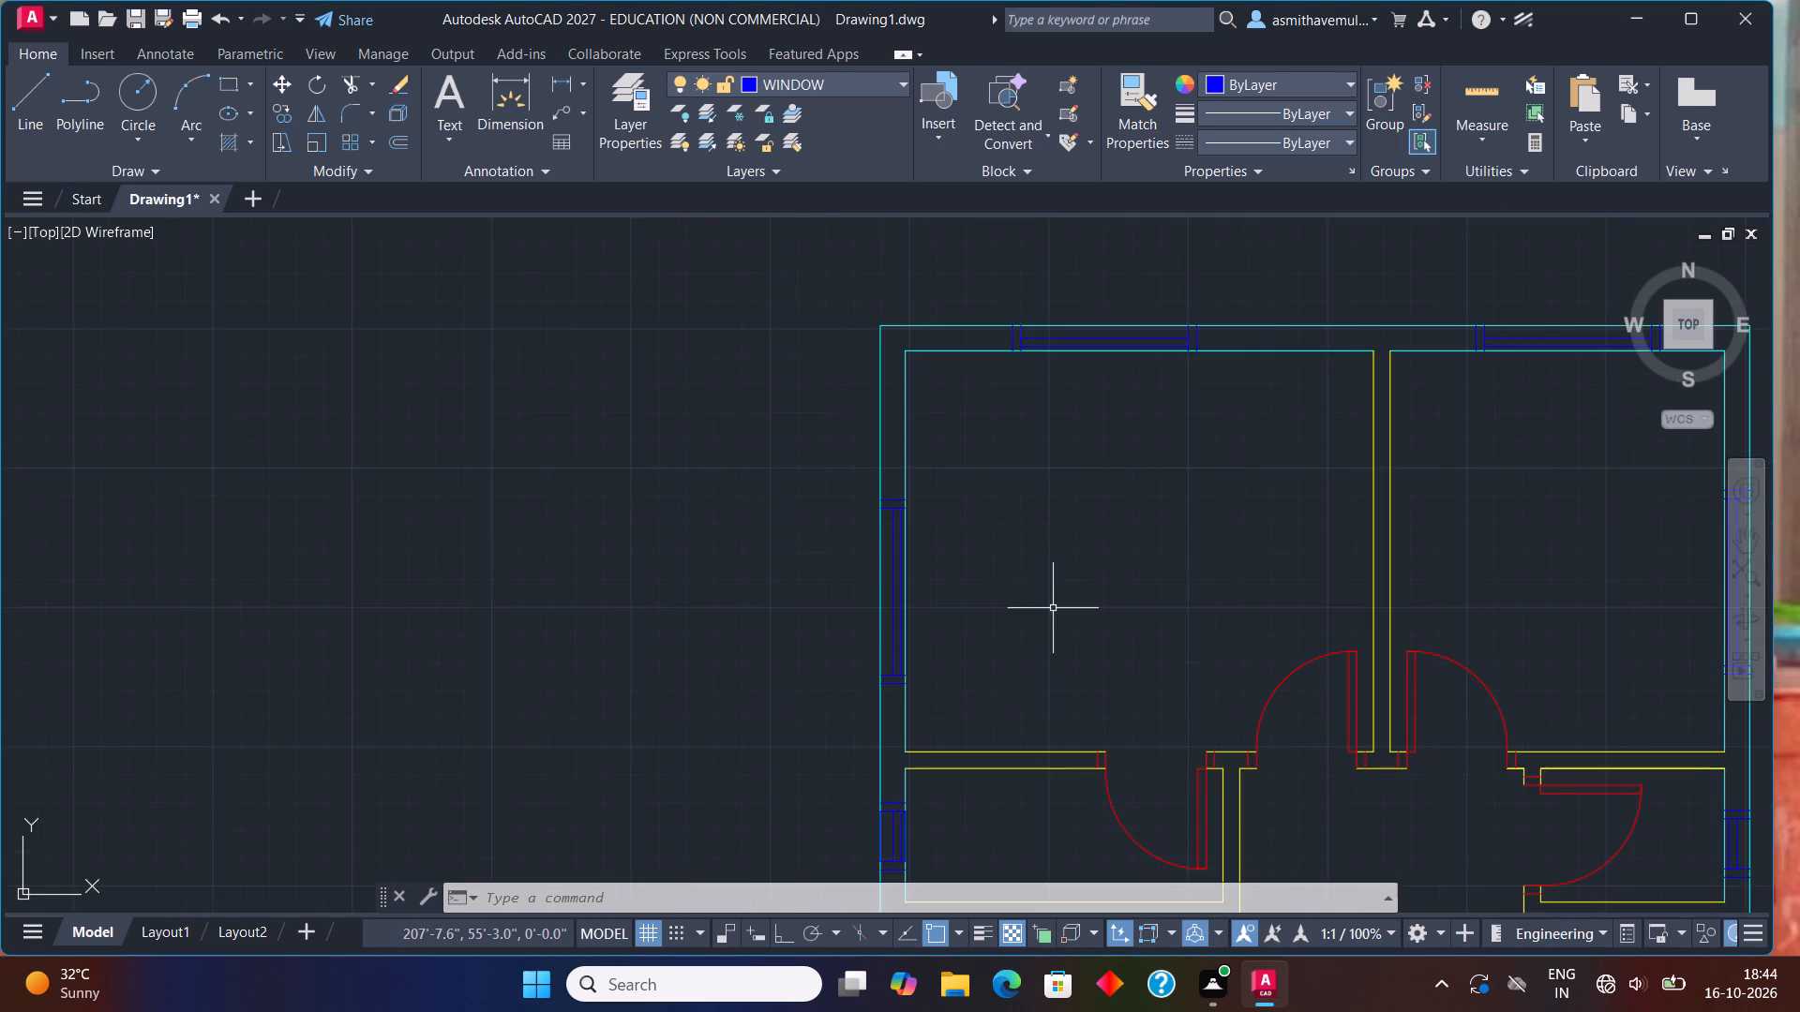
scroll(1053, 608, "down", 1)
middle_click_drag(1059, 603, 1087, 352)
scroll(997, 613, "up", 1)
scroll(1013, 469, "up", 1)
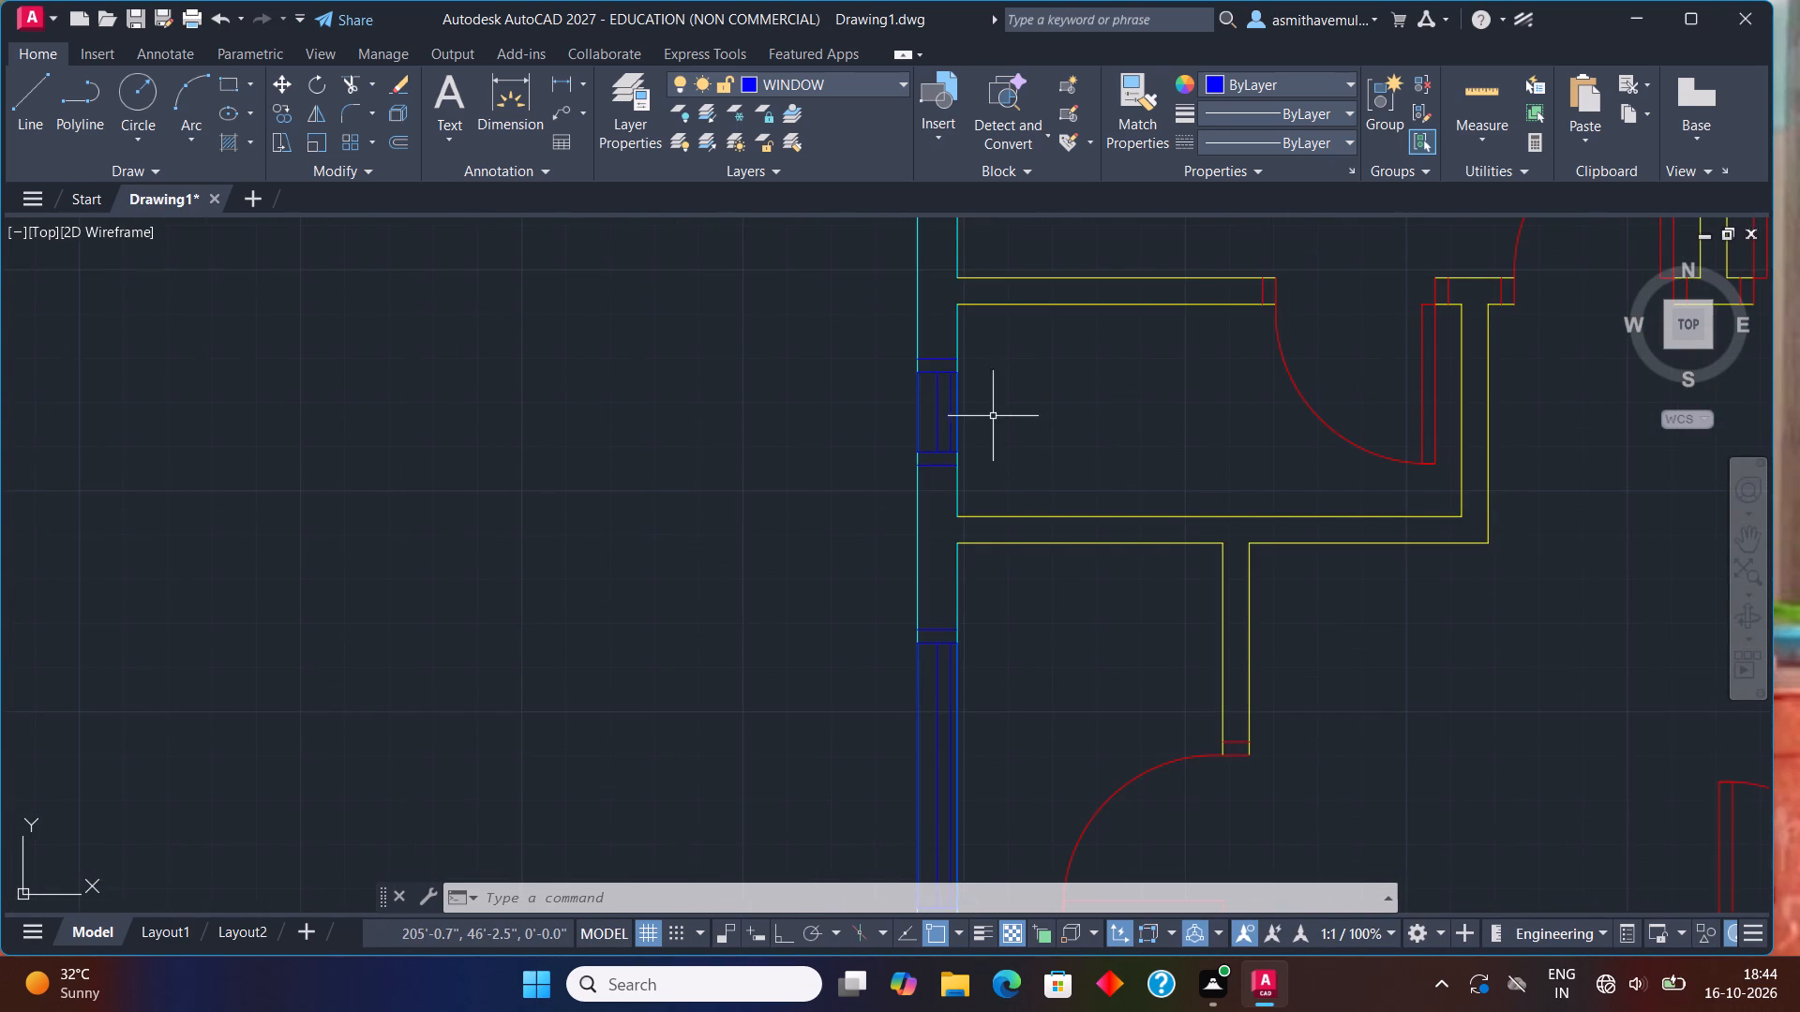
scroll(948, 406, "up", 1)
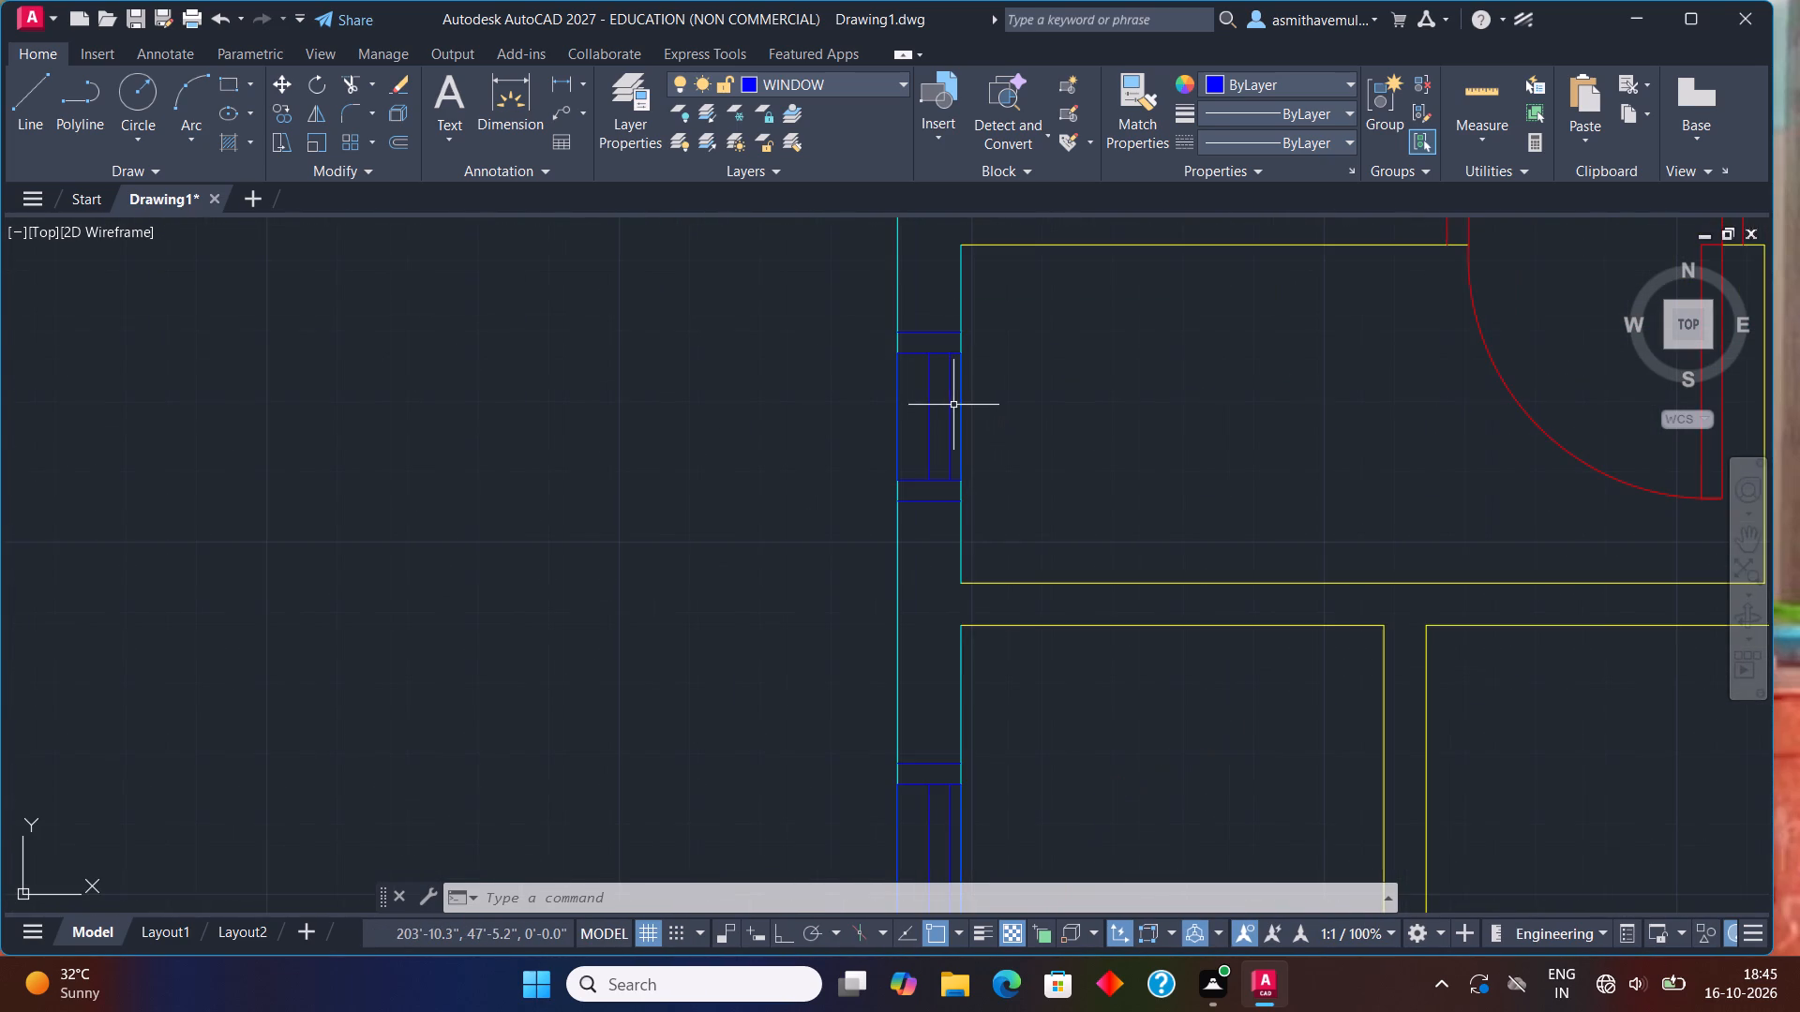
left_click(961, 407)
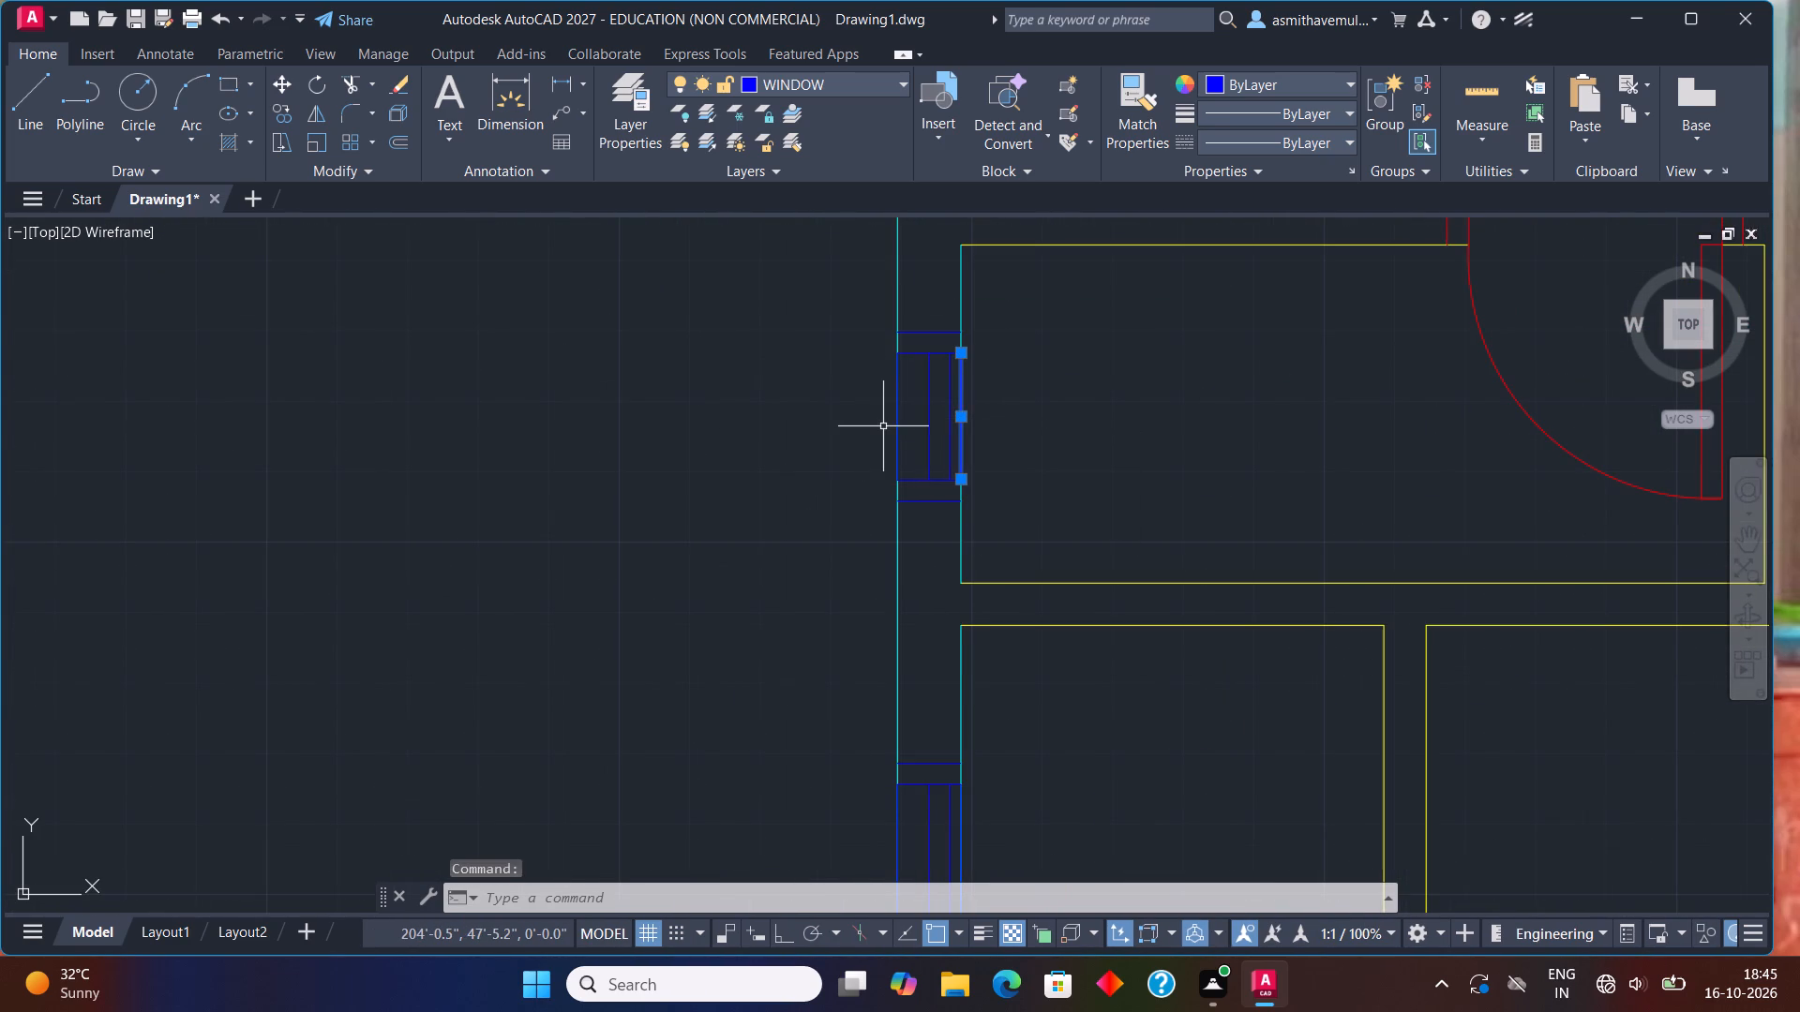
left_click(893, 423)
left_click(787, 476)
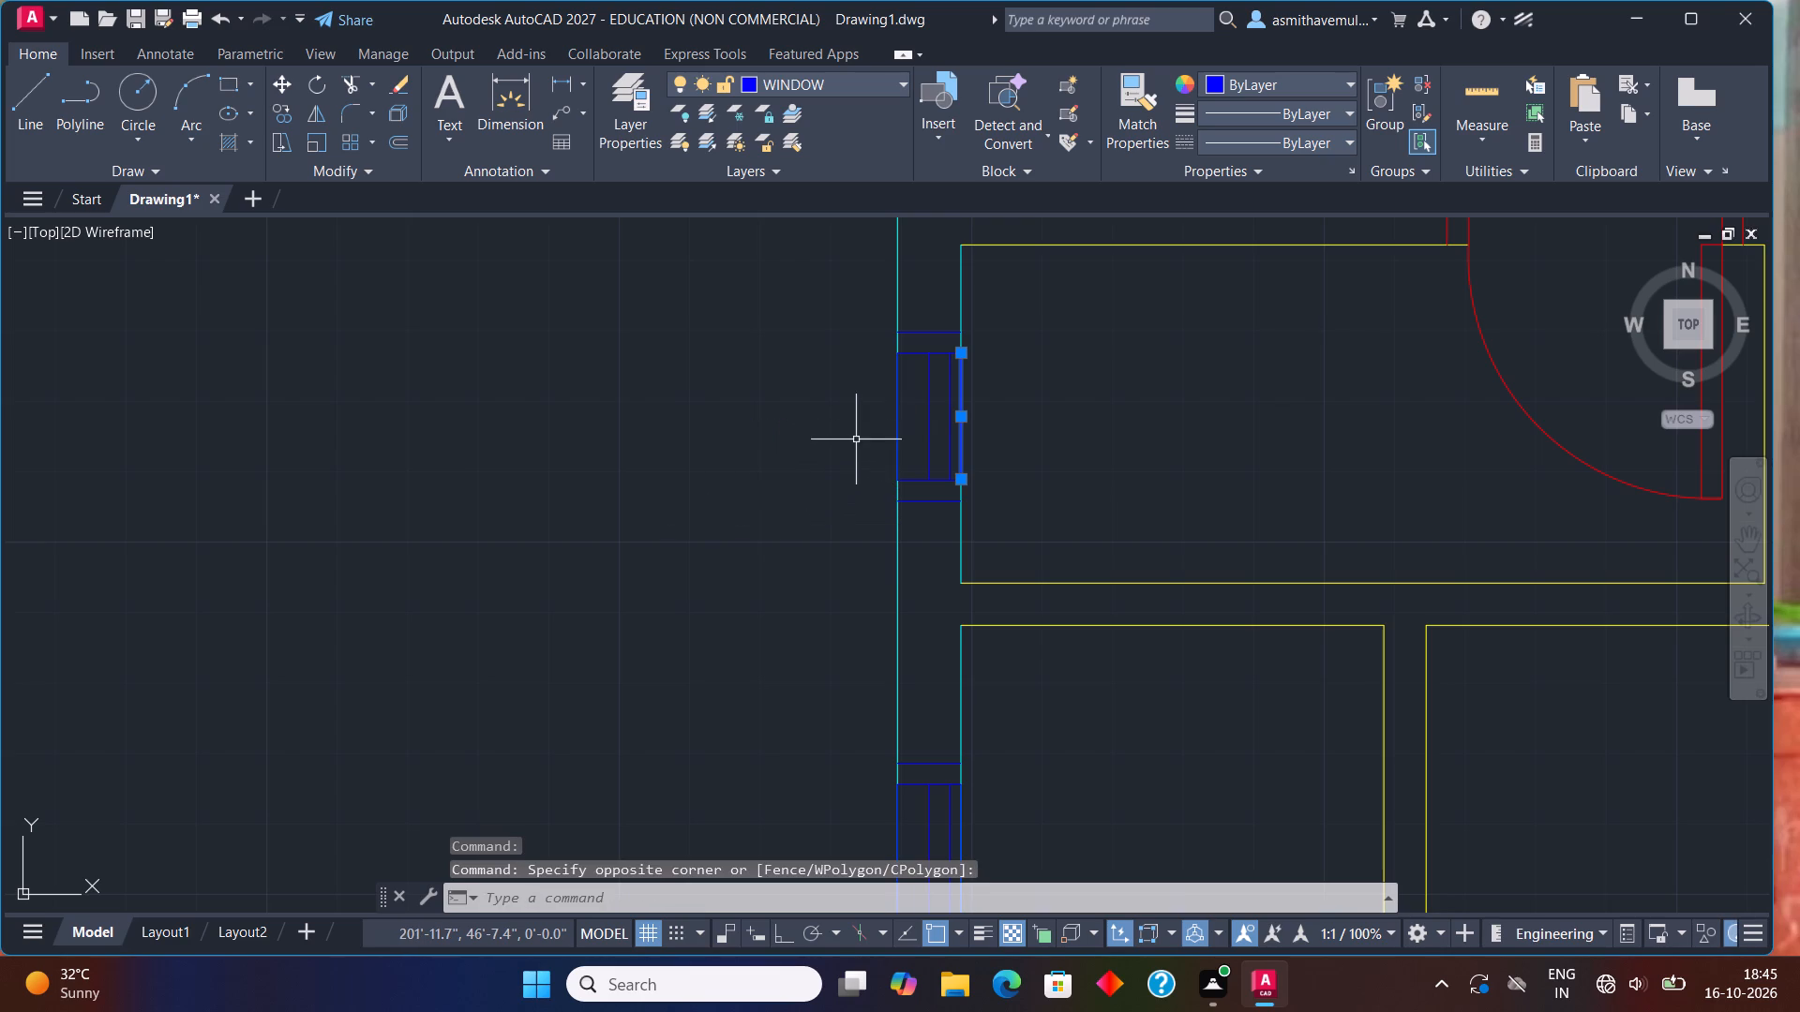
left_click(898, 423)
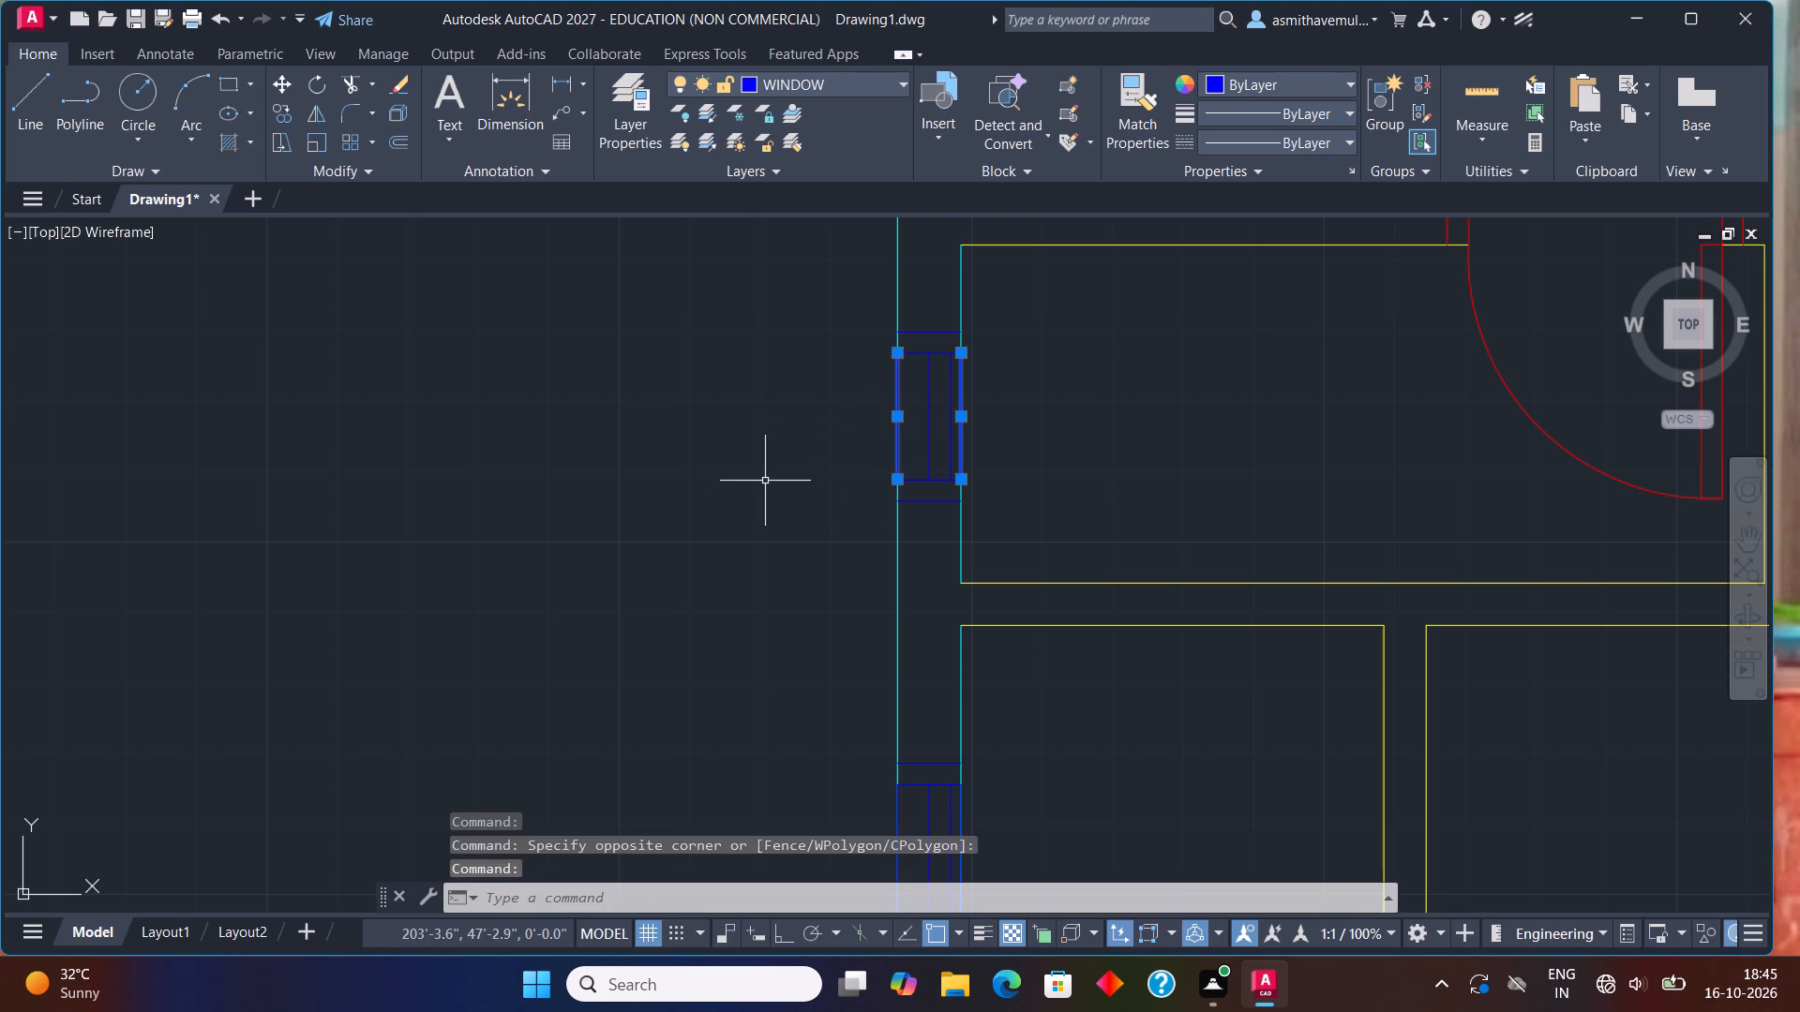
key("Delete")
Delete the two blue lines overlapping the wall faces at the lower large window in the left outer wall.
scroll(765, 481, "down", 2)
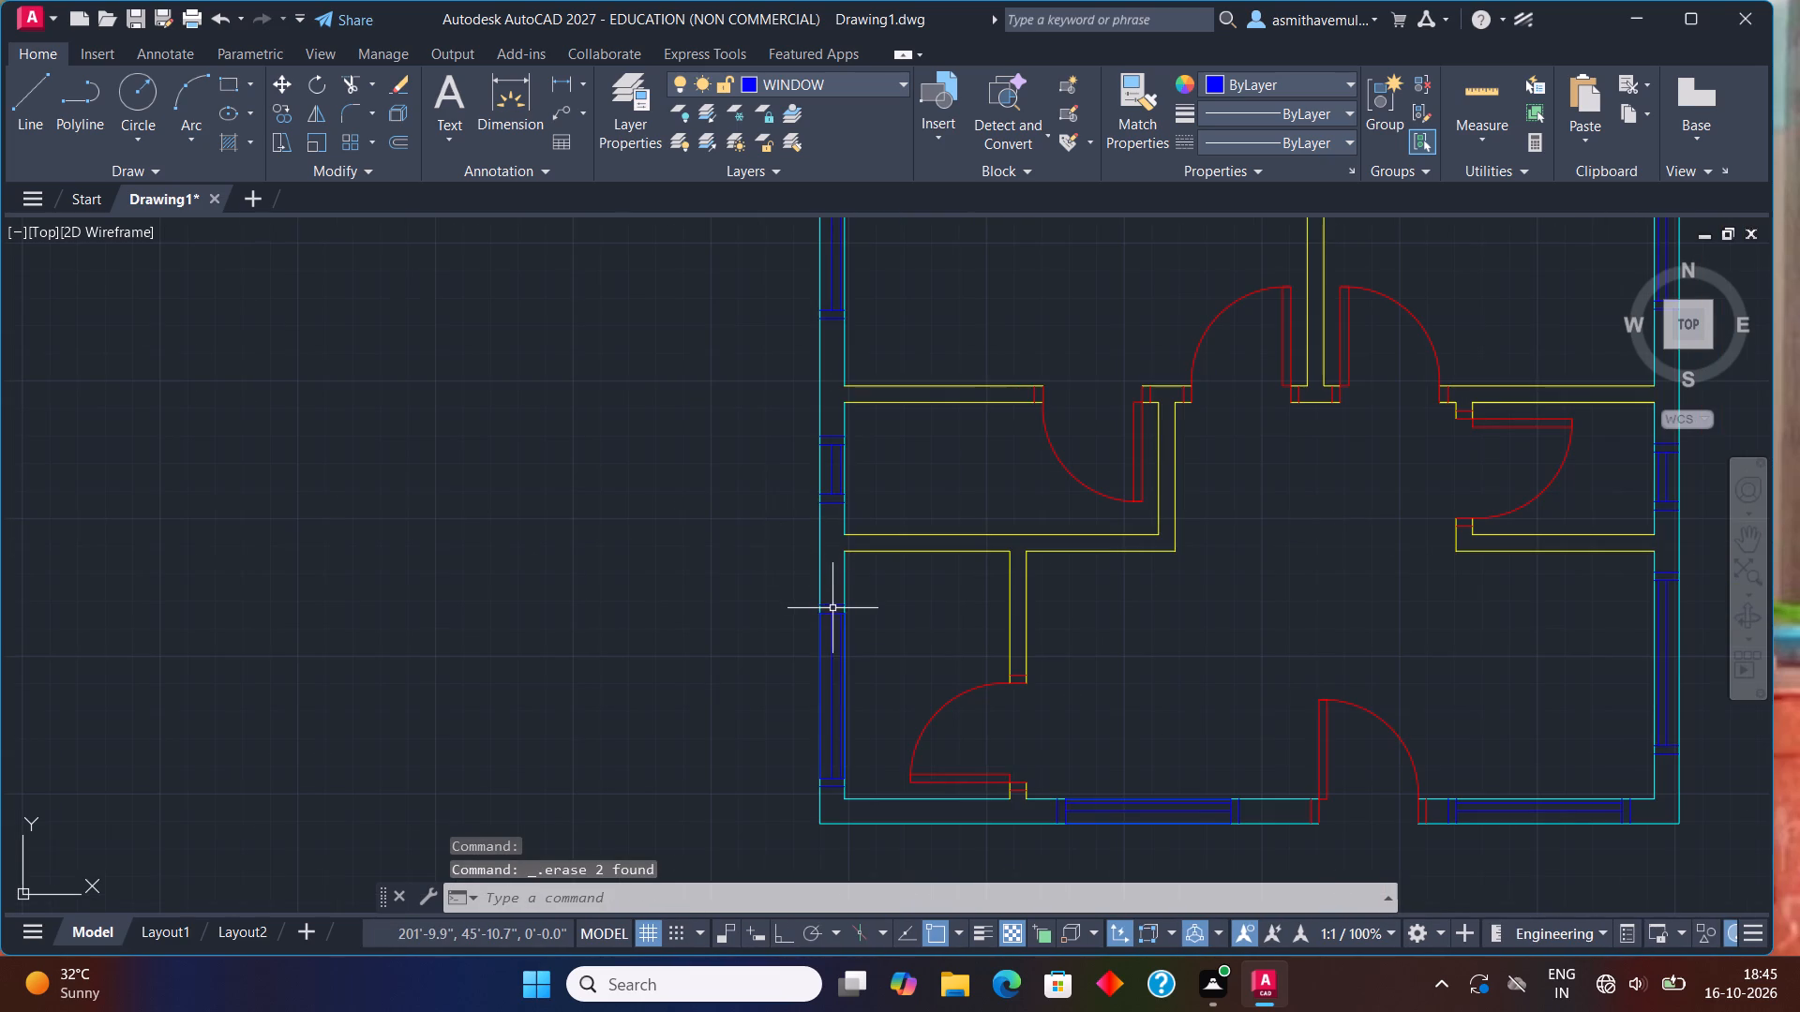
scroll(852, 700, "up", 1)
middle_click_drag(852, 700, 885, 586)
scroll(862, 608, "up", 1)
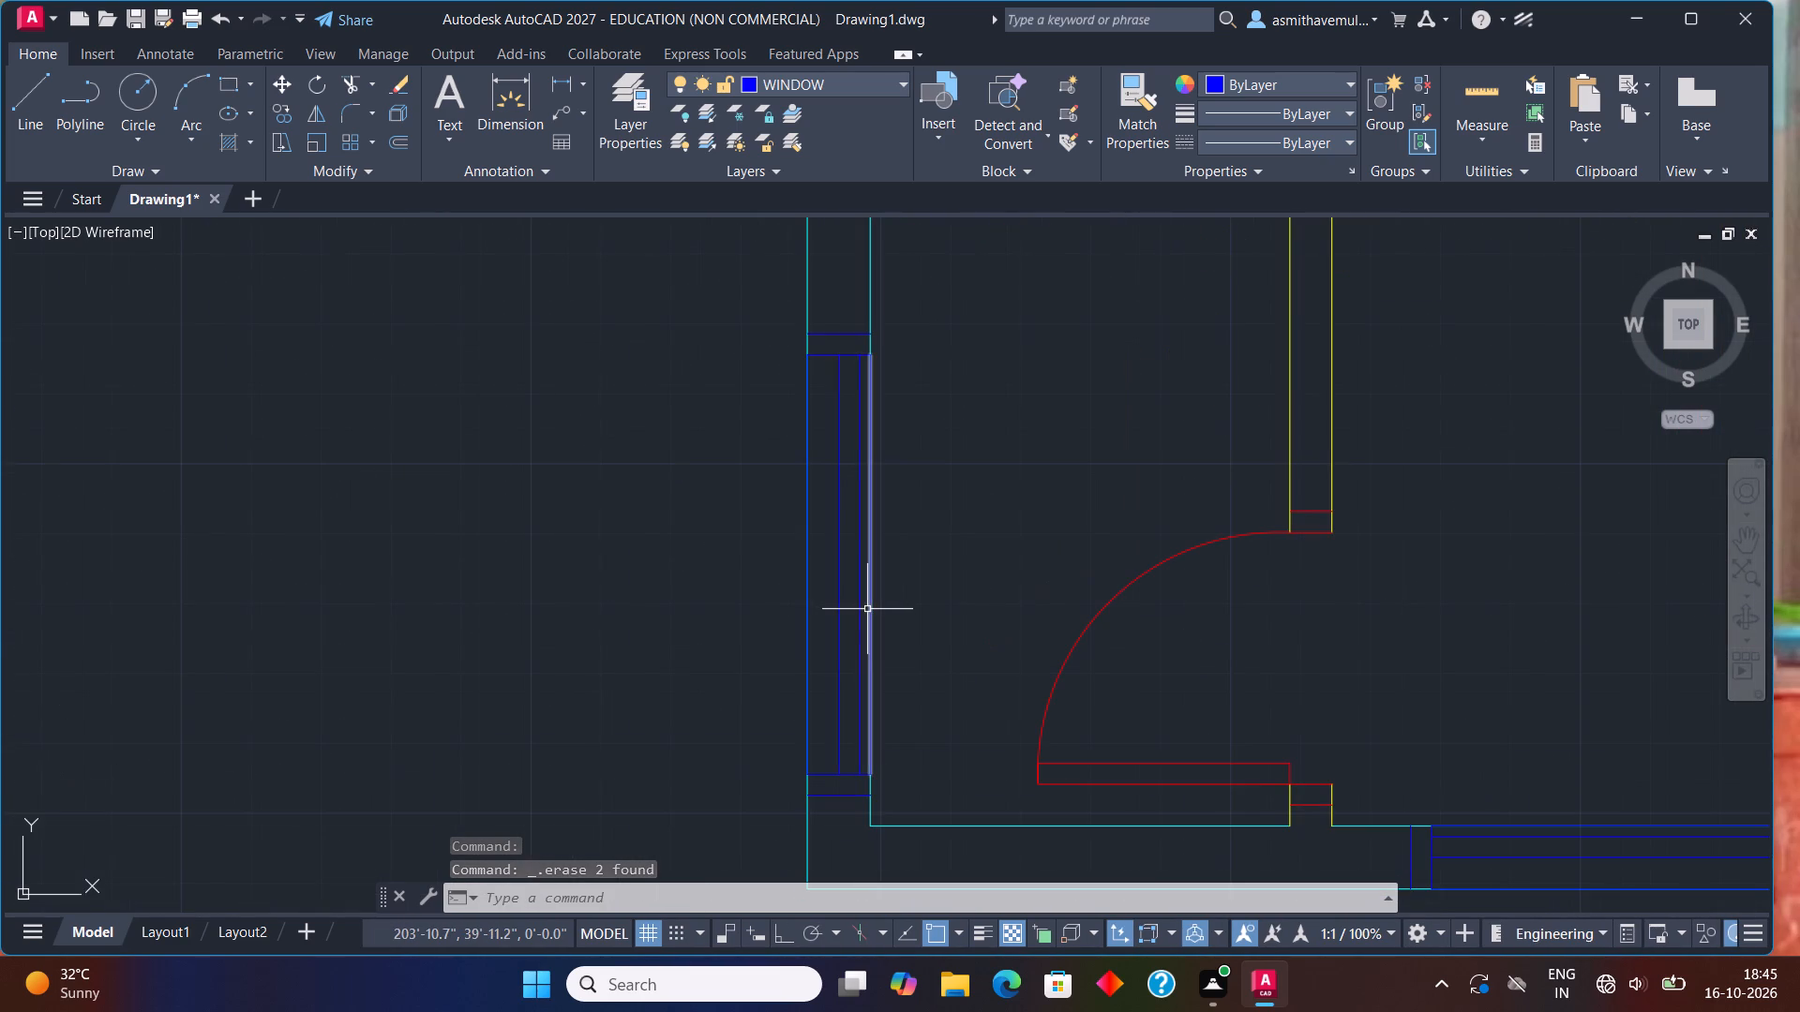
left_click(867, 609)
left_click(808, 645)
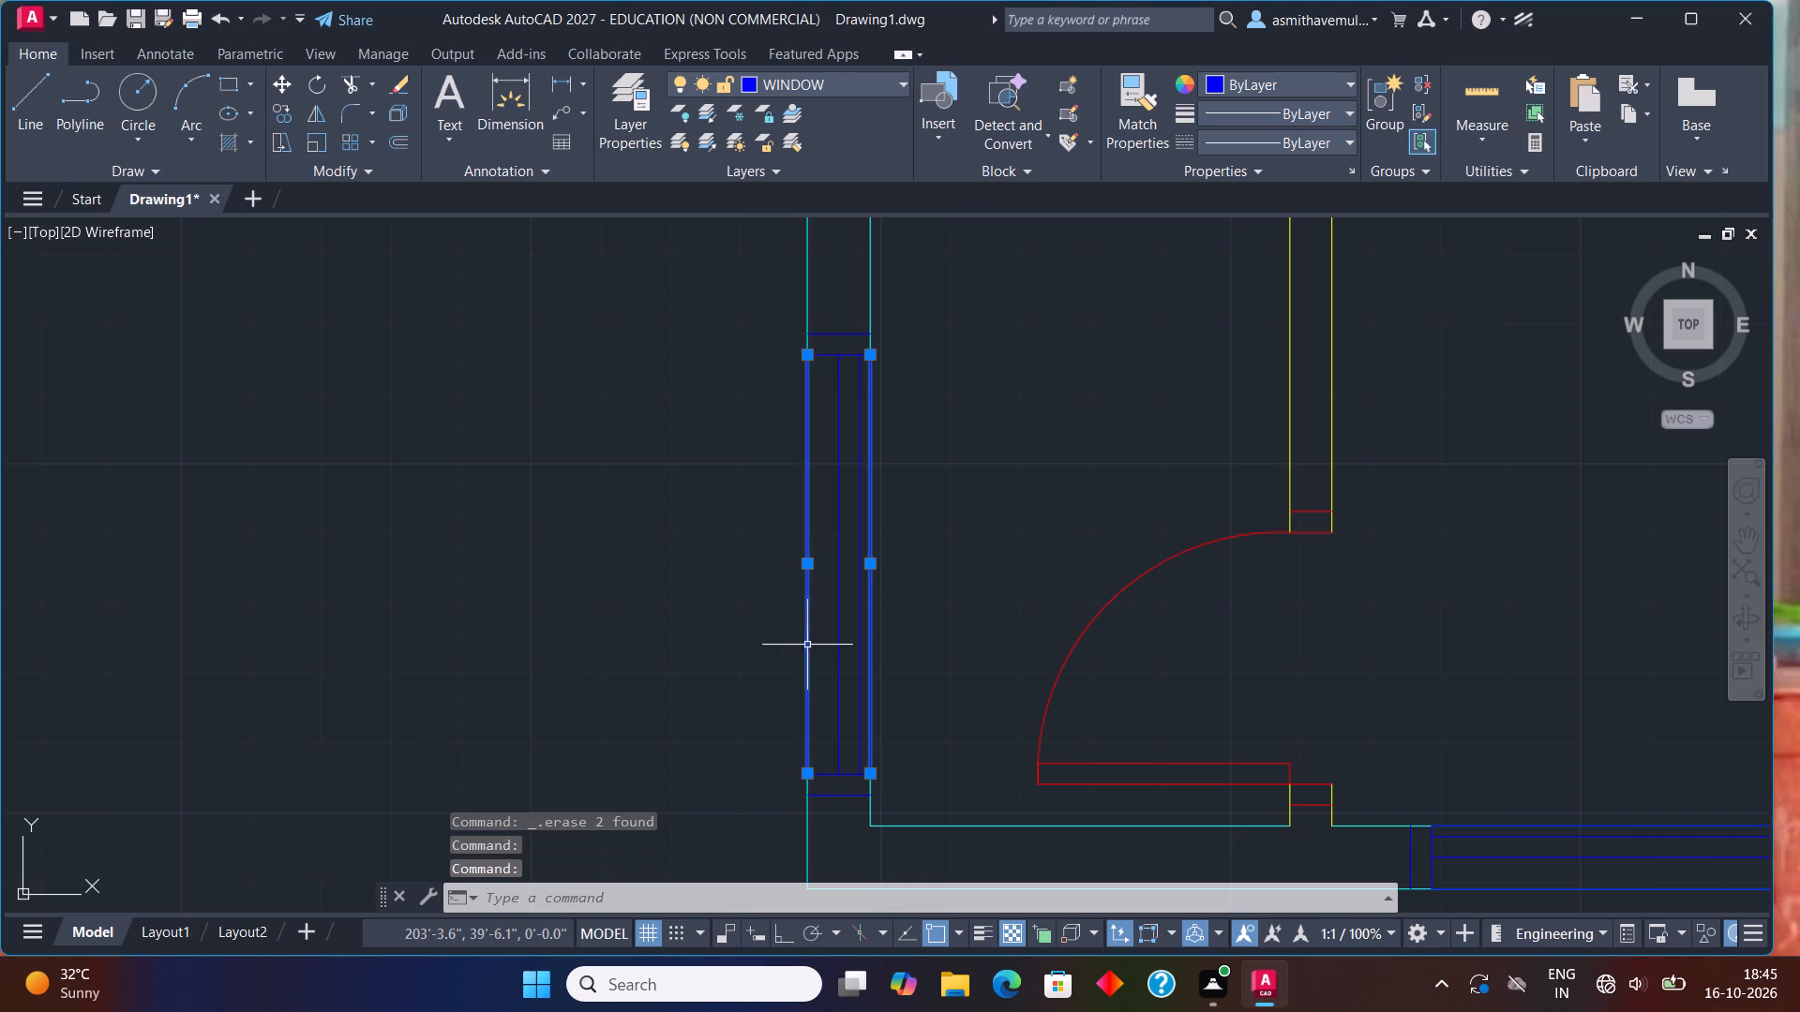
key("Delete")
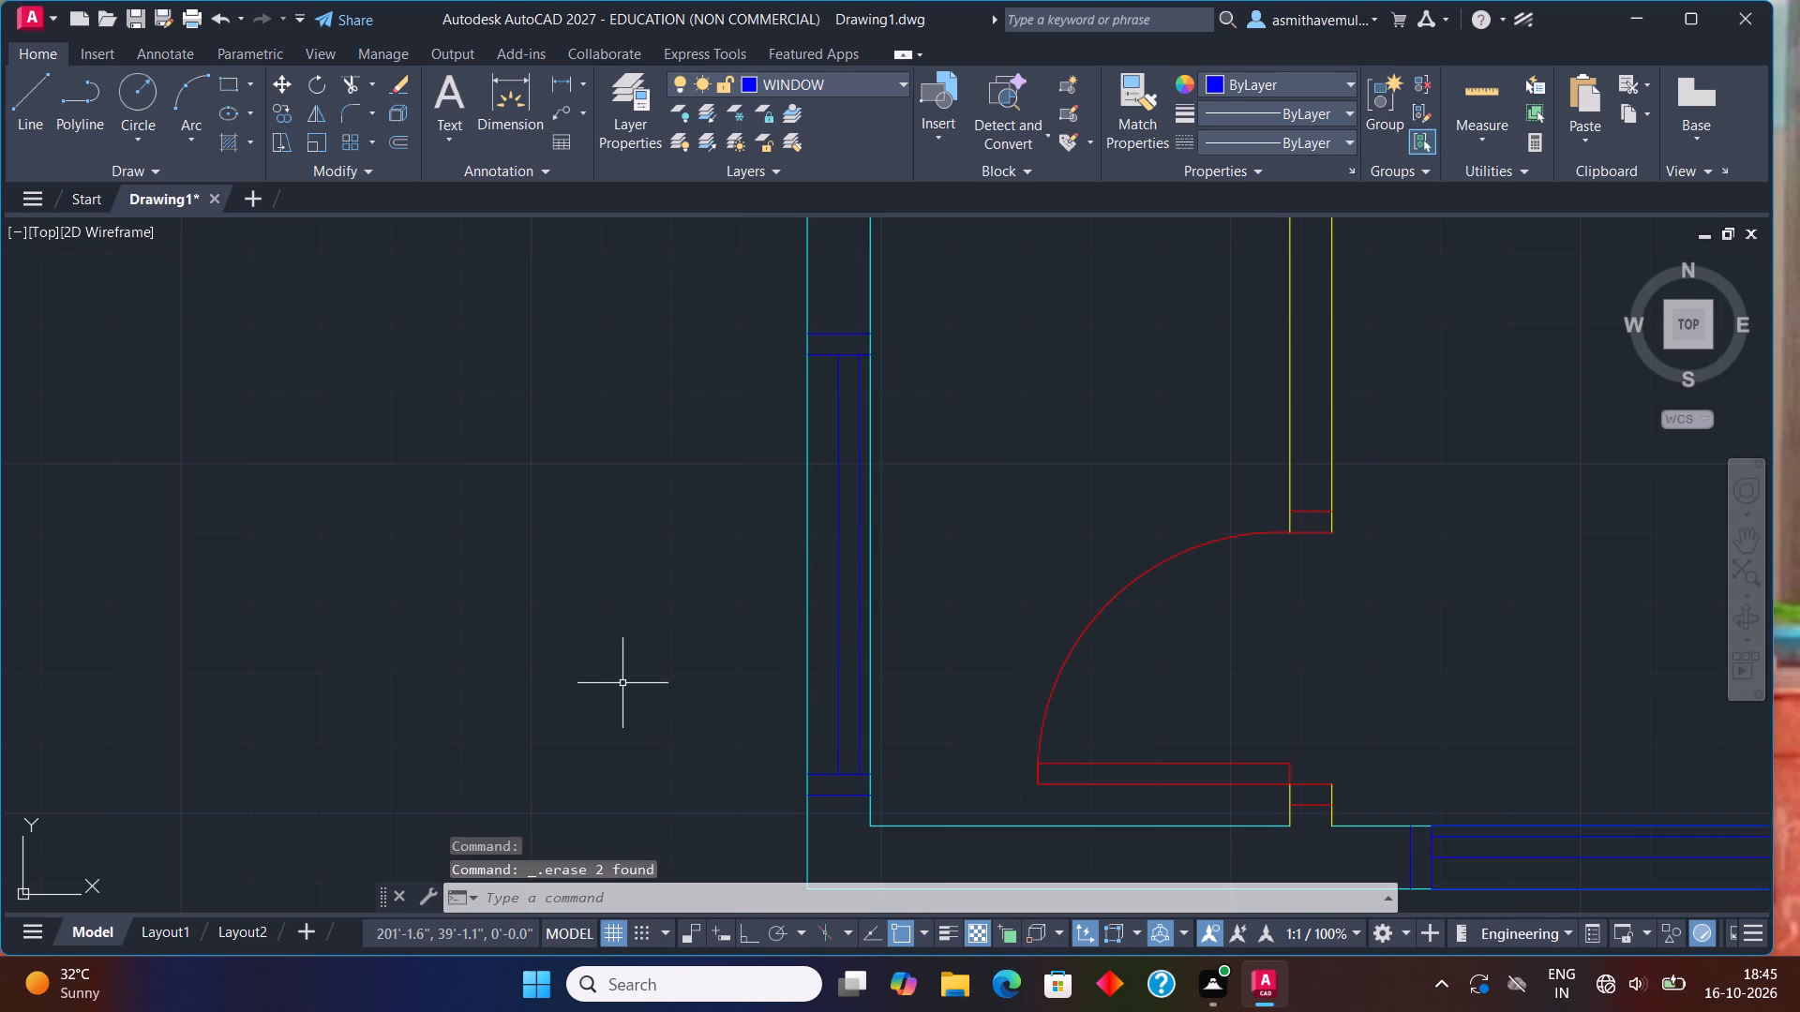
Make FURNITURE the current layer.
scroll(652, 703, "down", 2)
scroll(900, 632, "down", 2)
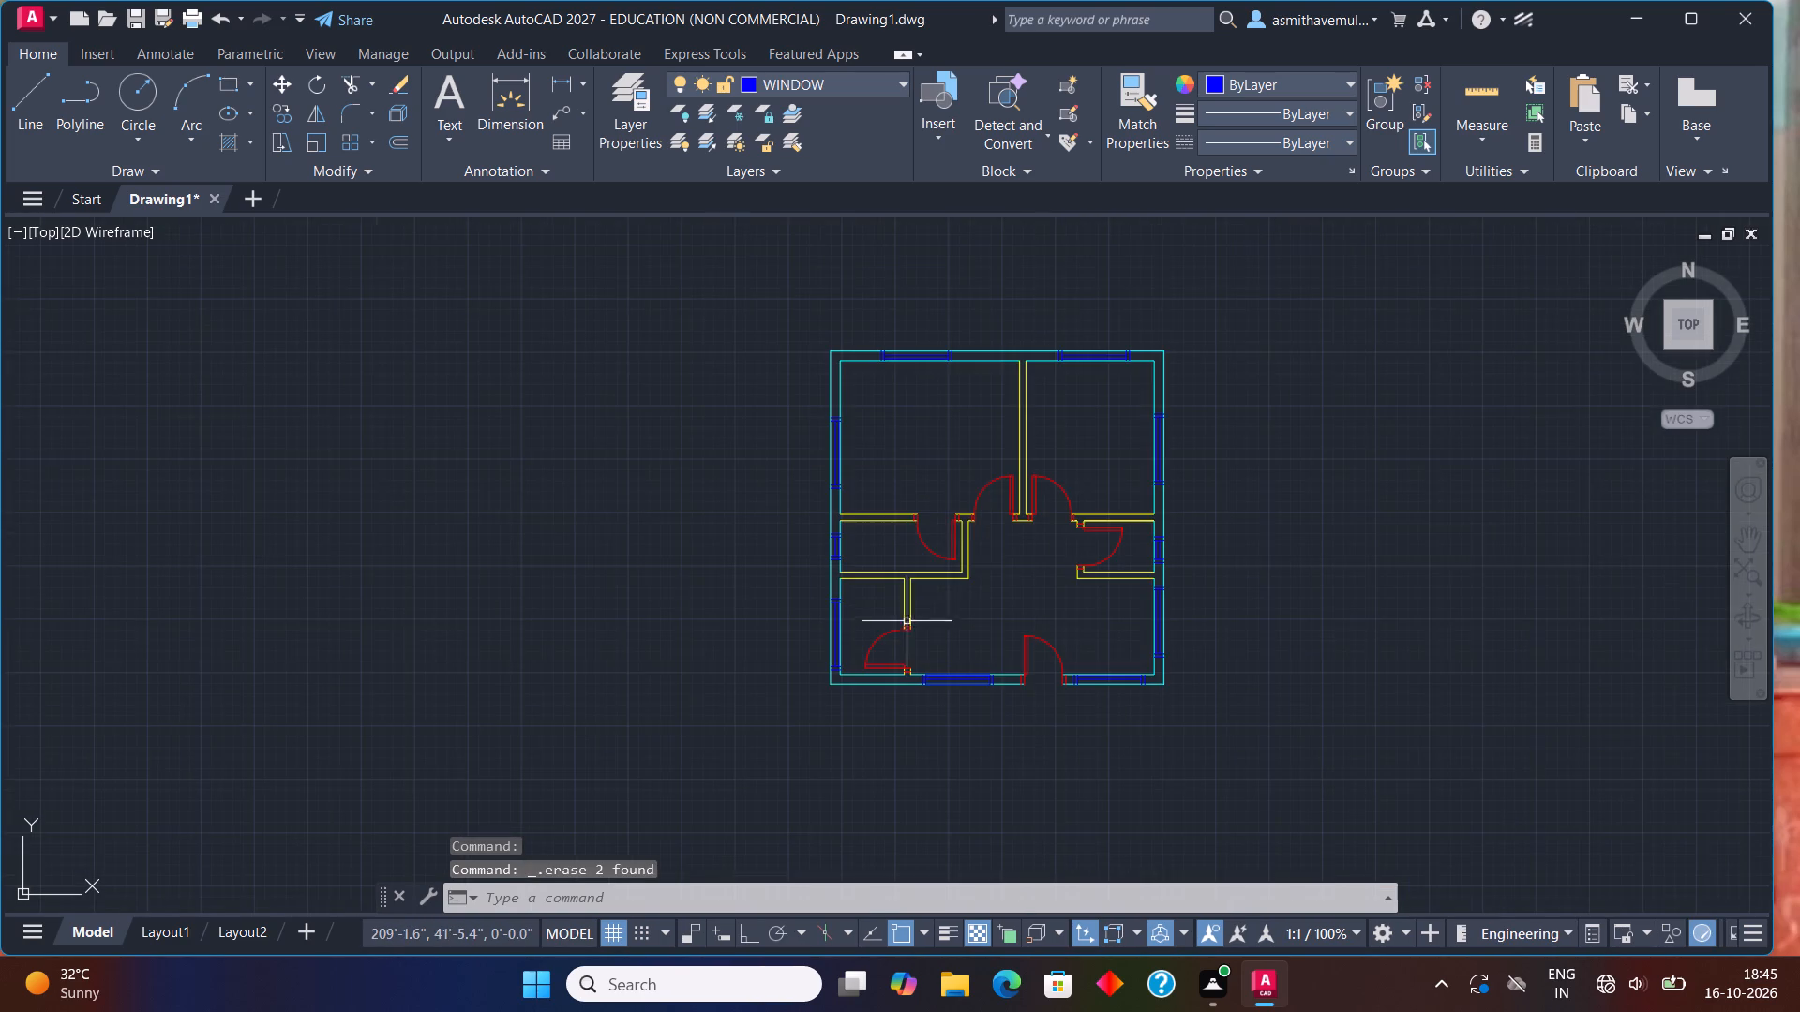
middle_click_drag(989, 525, 949, 554)
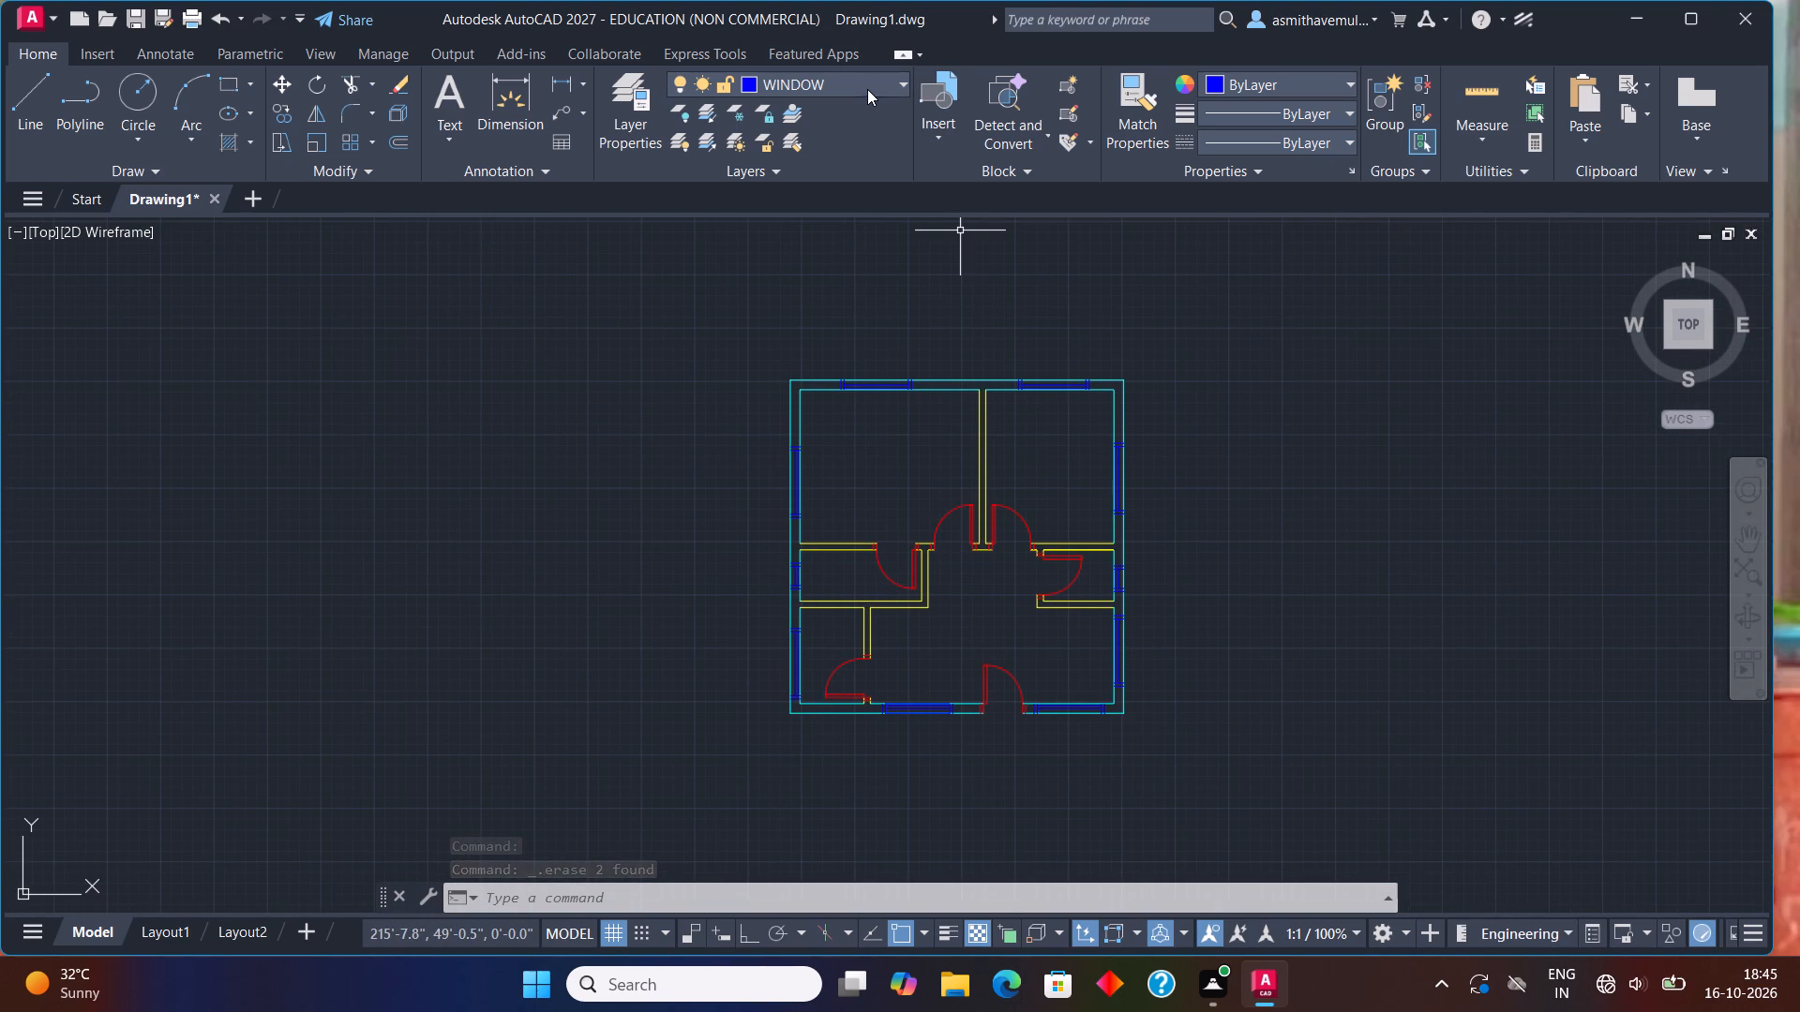
left_click(867, 90)
left_click(871, 176)
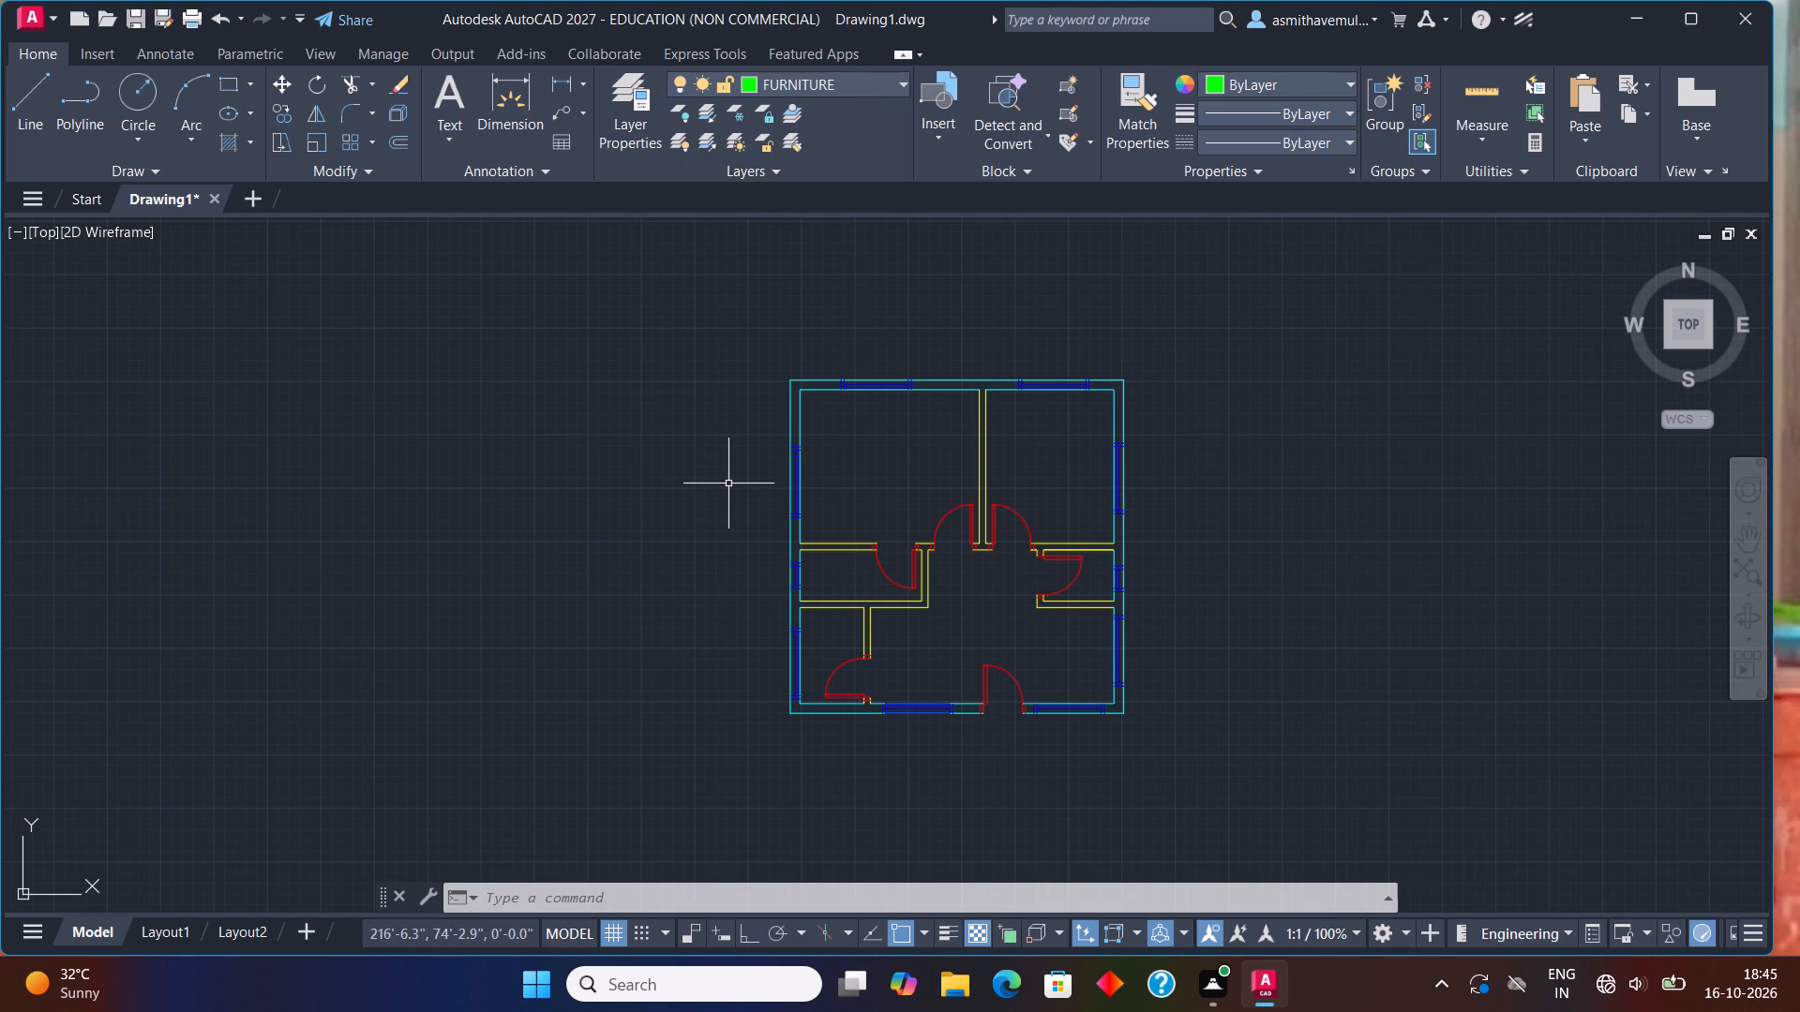
Insert the Bed - Queen block from DesignCenter's Home - Space Planner drawing into the empty space left of the floor plan.
key("ctrl+2")
left_click_drag(659, 333, 445, 394)
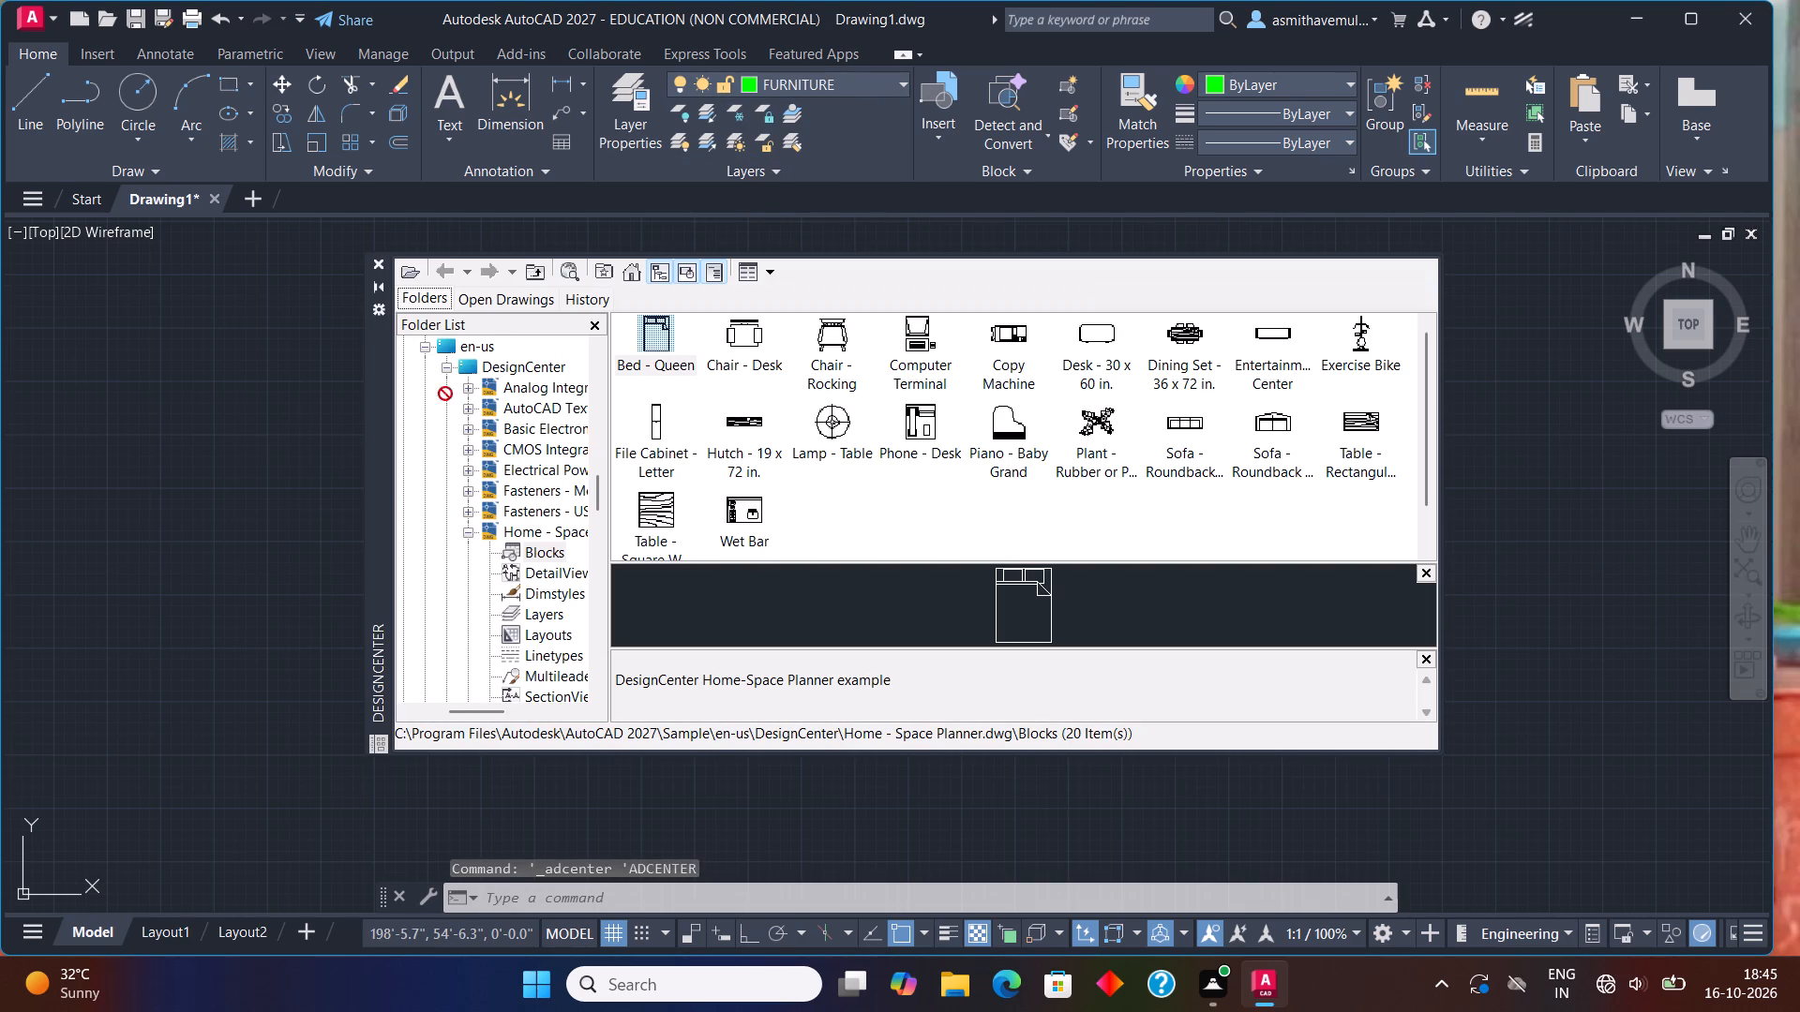
left_click_drag(445, 394, 244, 432)
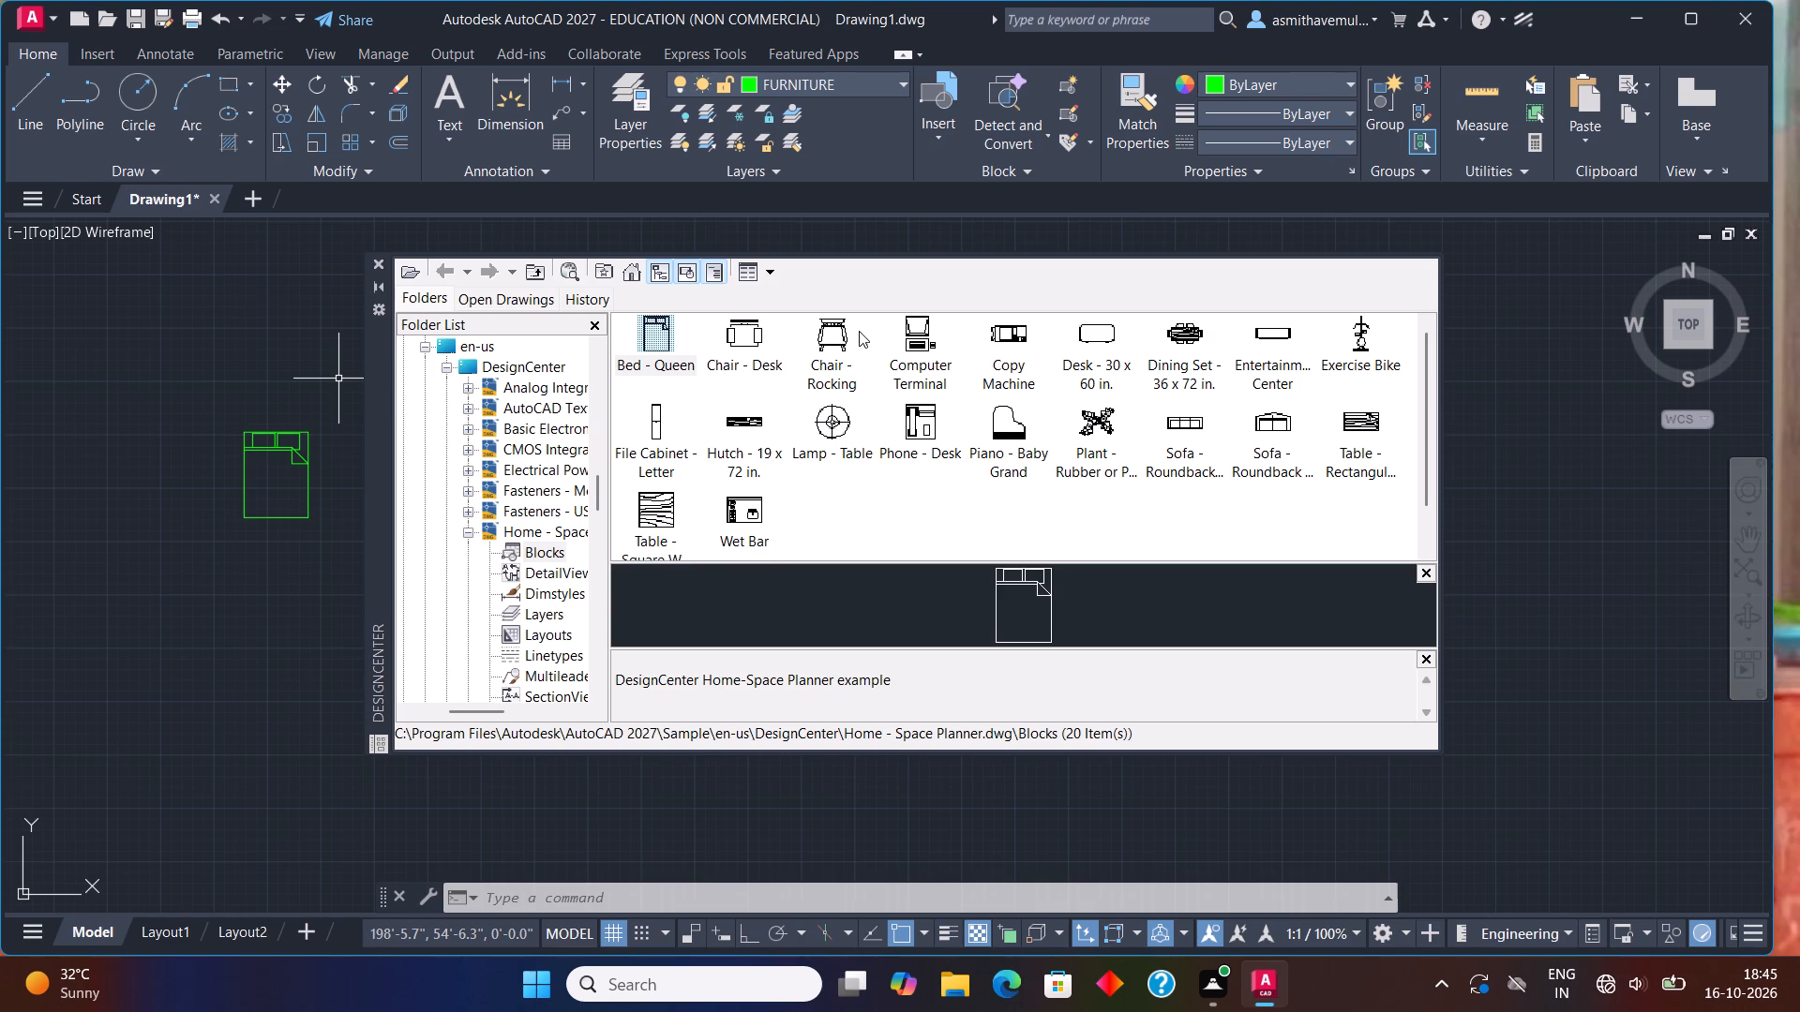
Insert the Chair - Rocking and Lamp - Table blocks into the empty space above the queen bed.
left_click_drag(859, 331, 161, 299)
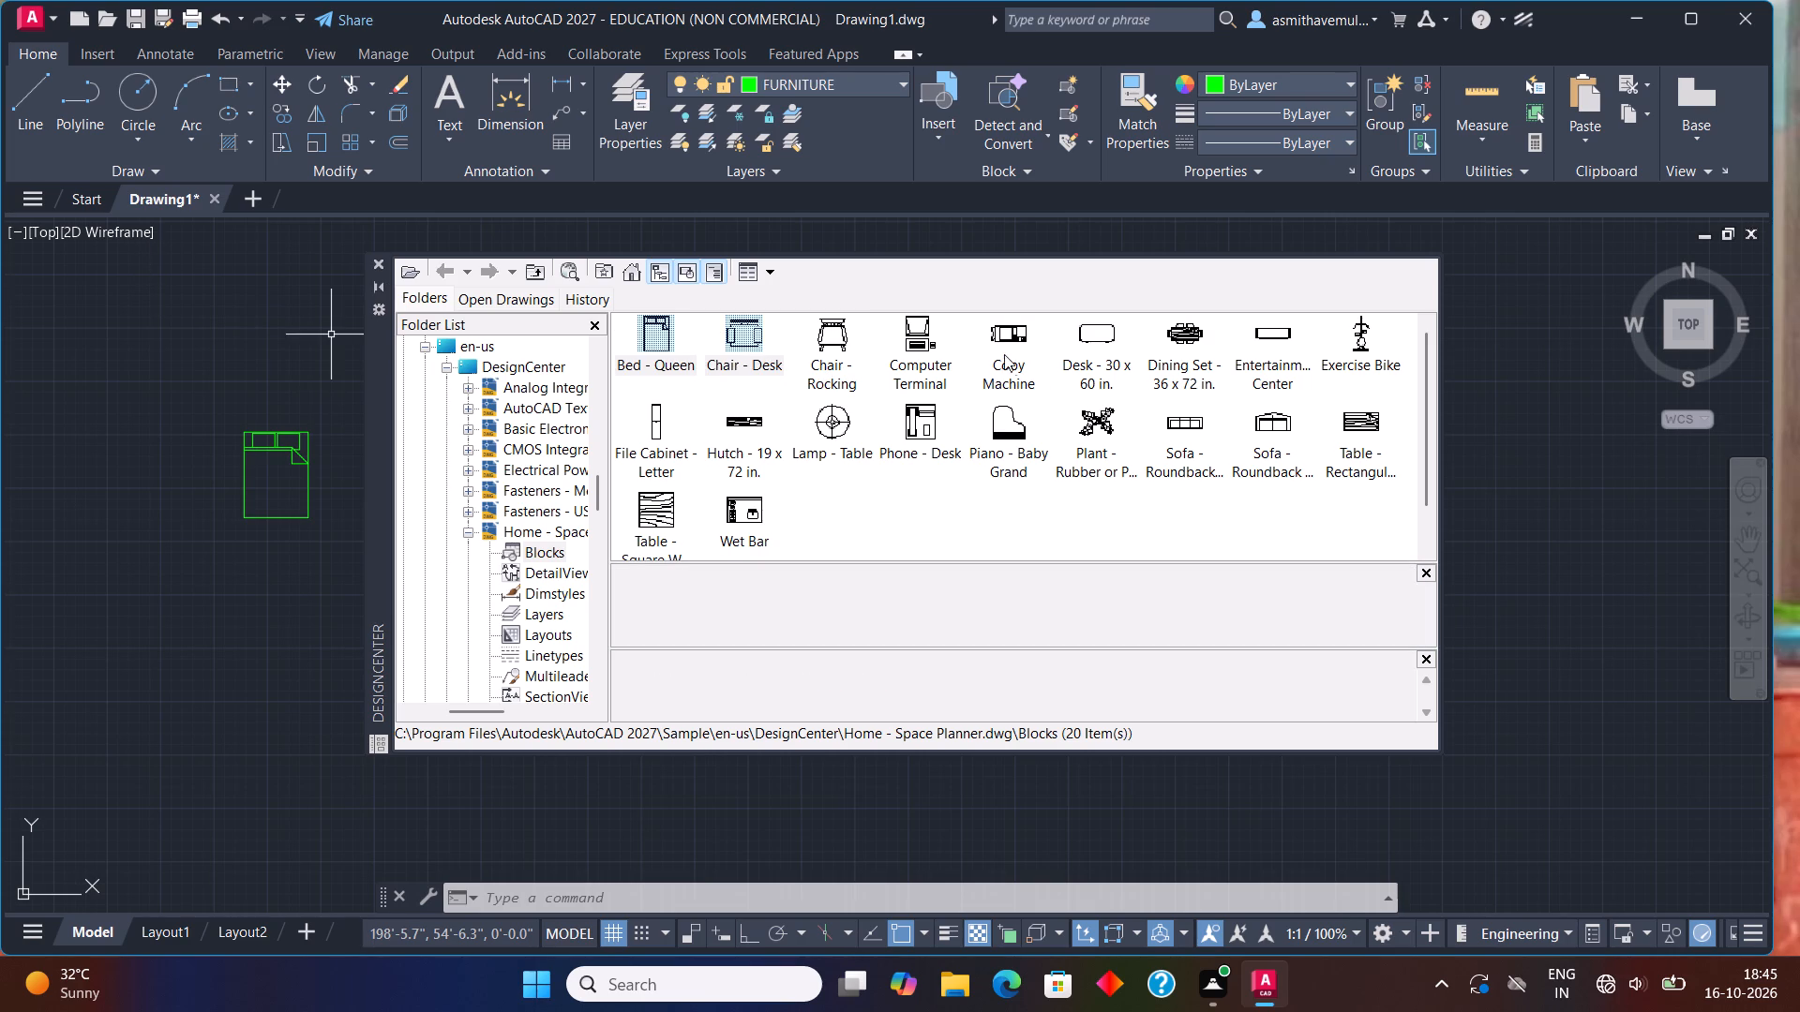
left_click_drag(822, 323, 173, 299)
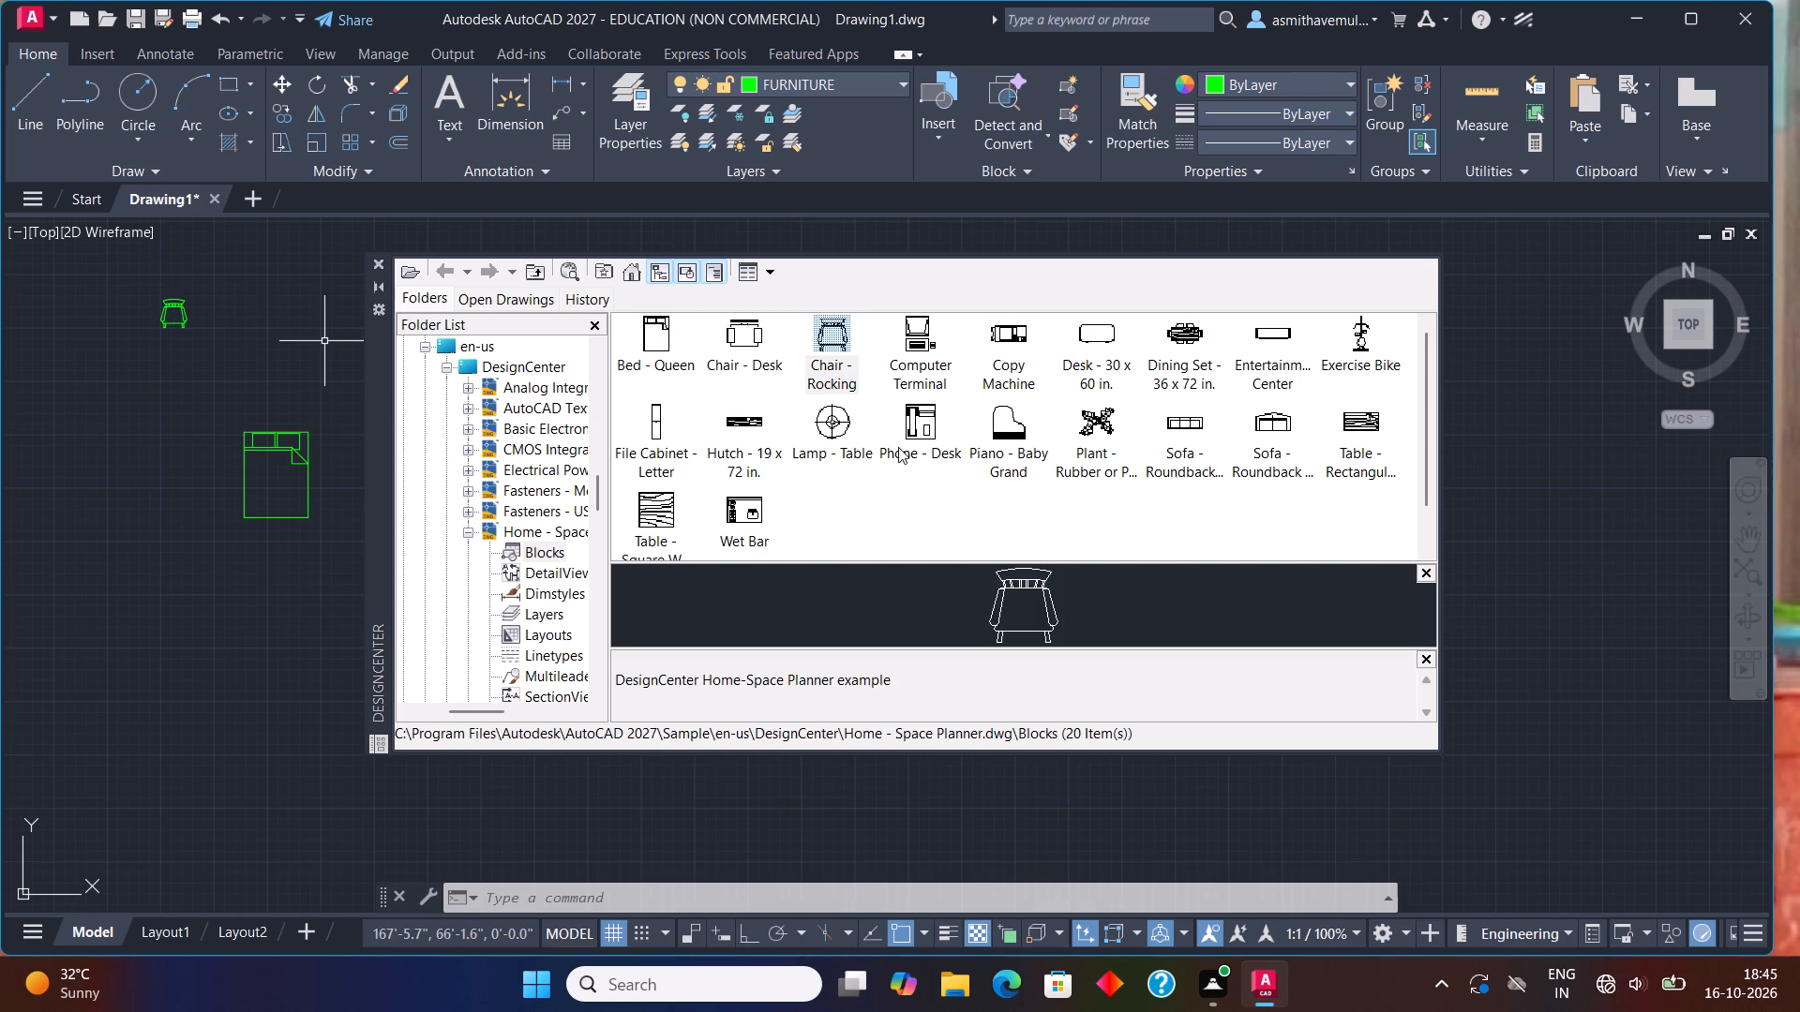
left_click_drag(822, 425, 815, 425)
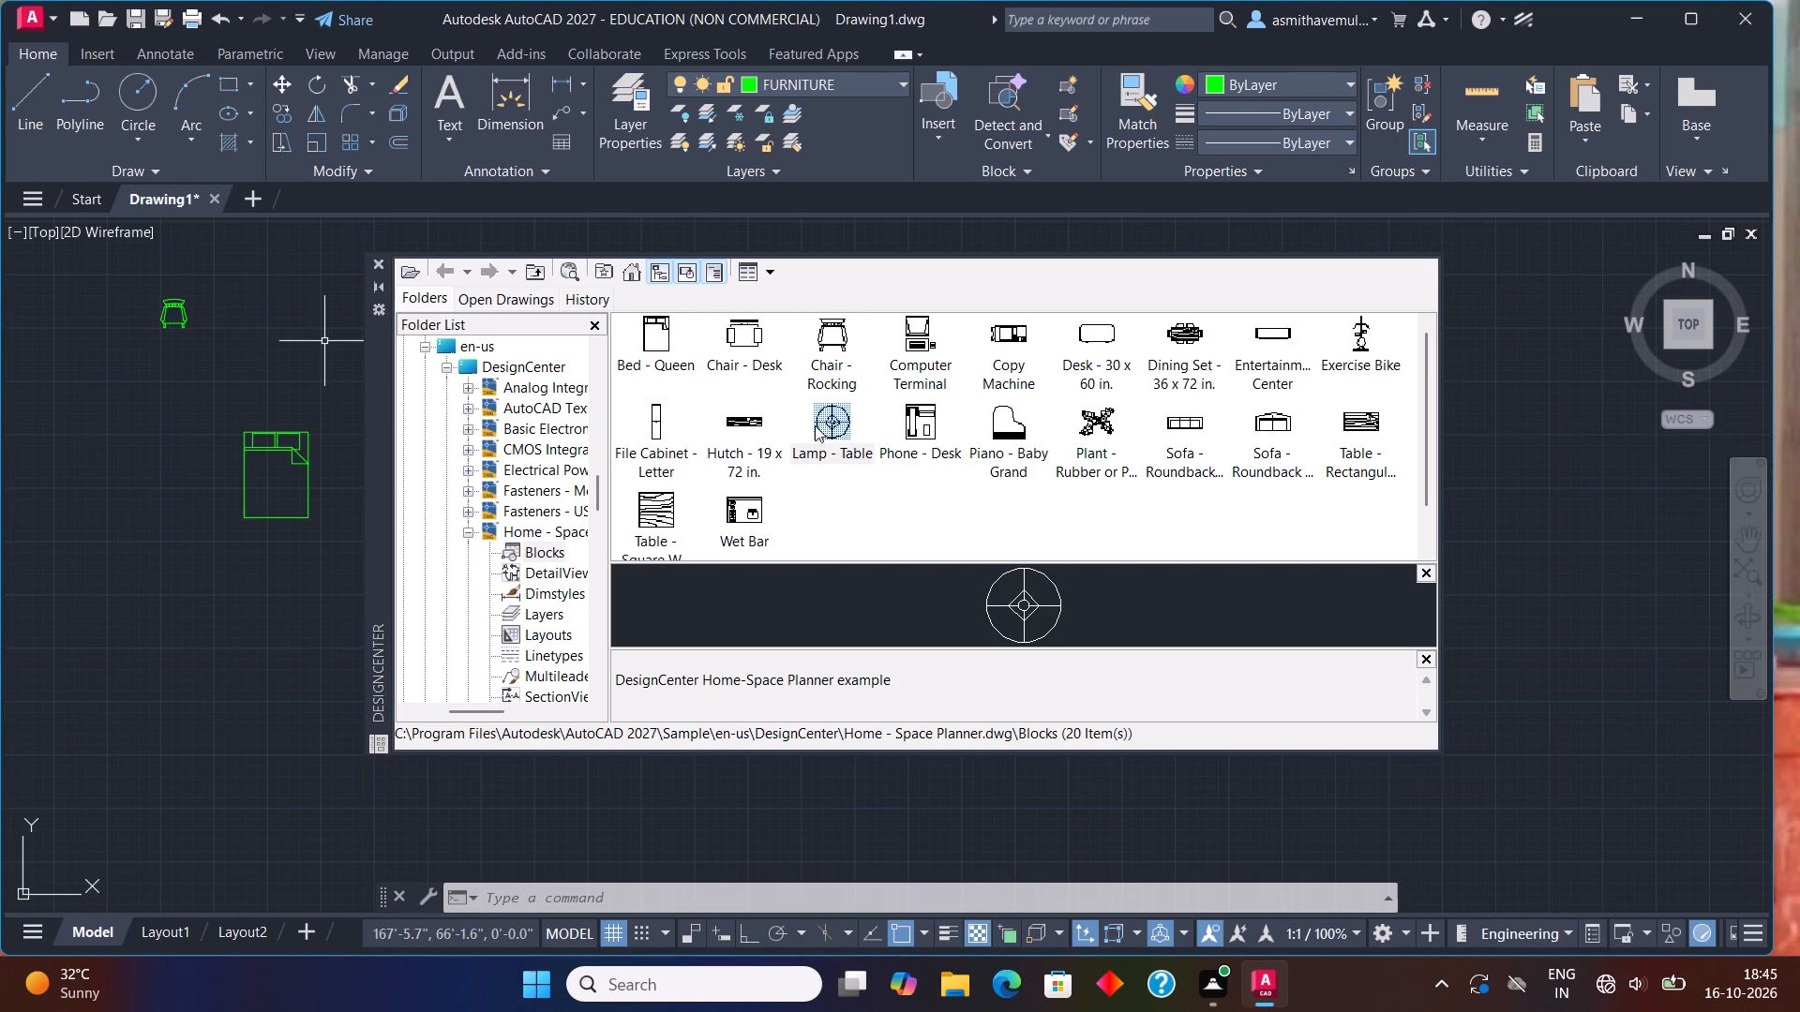
left_click_drag(815, 425, 317, 341)
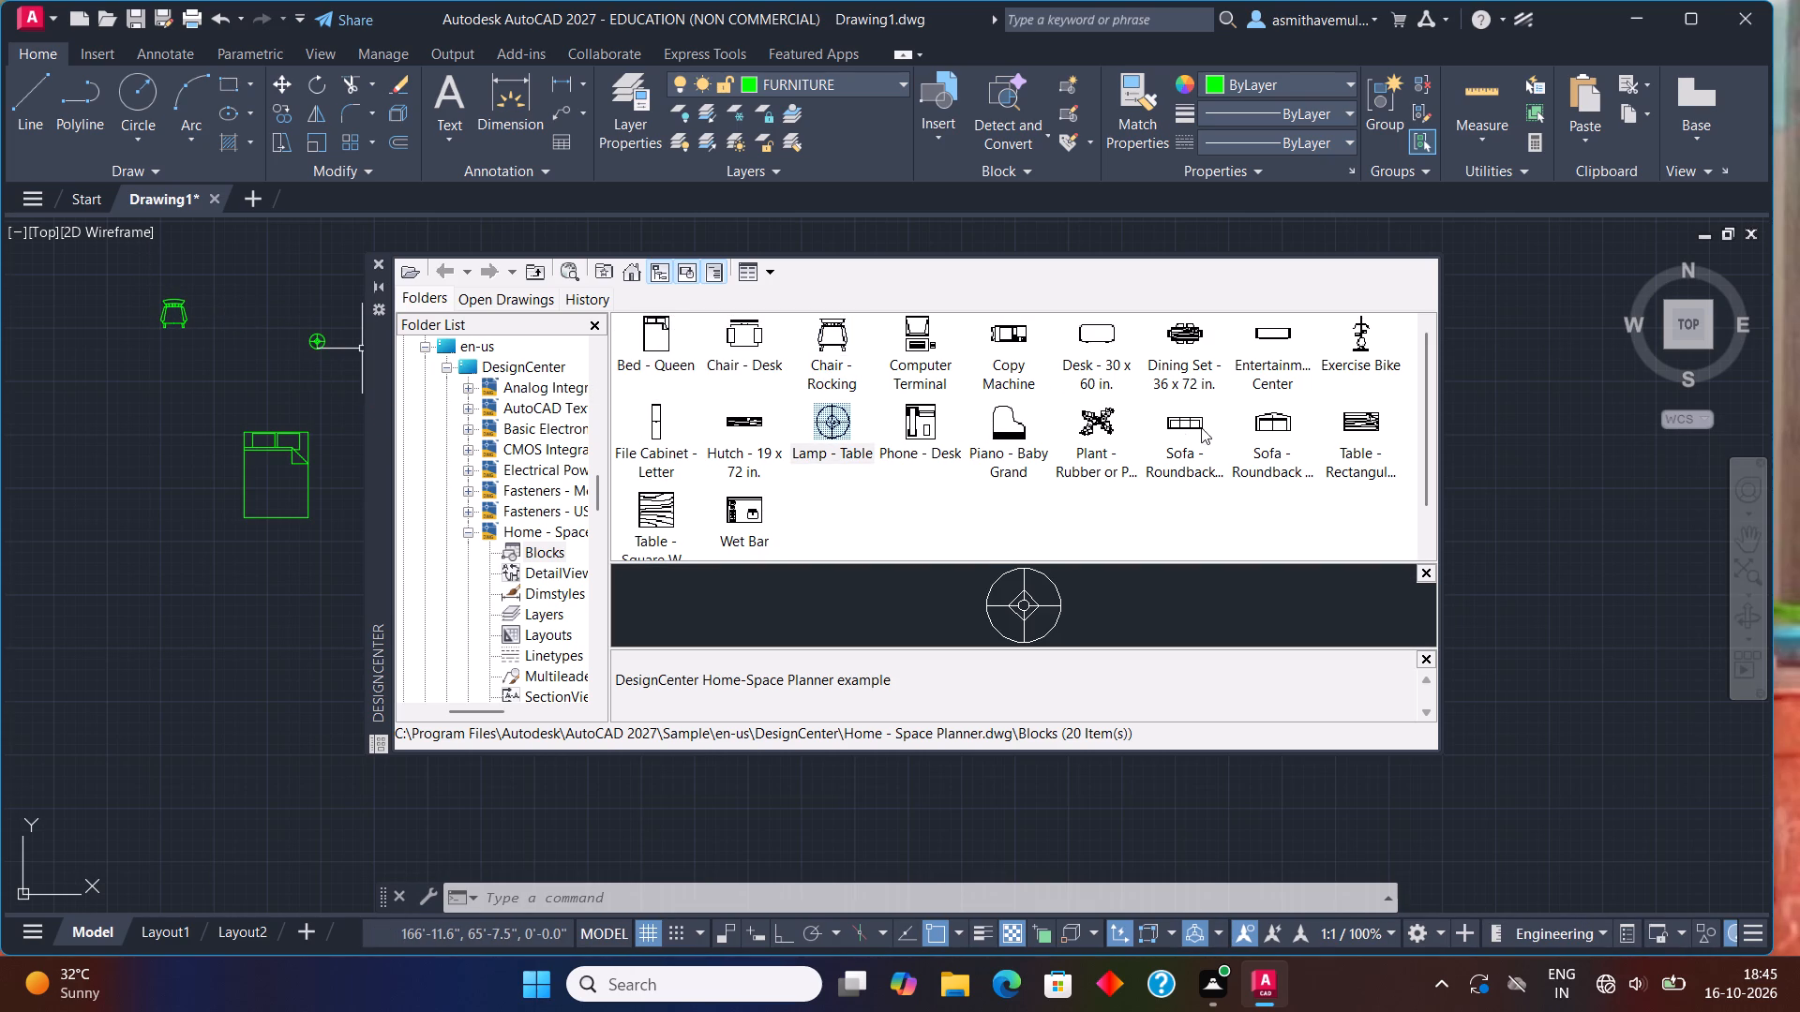
Insert the three-seat and two-seat Sofa - Roundback blocks beside the queen bed, one below the other.
left_click_drag(1199, 419, 190, 394)
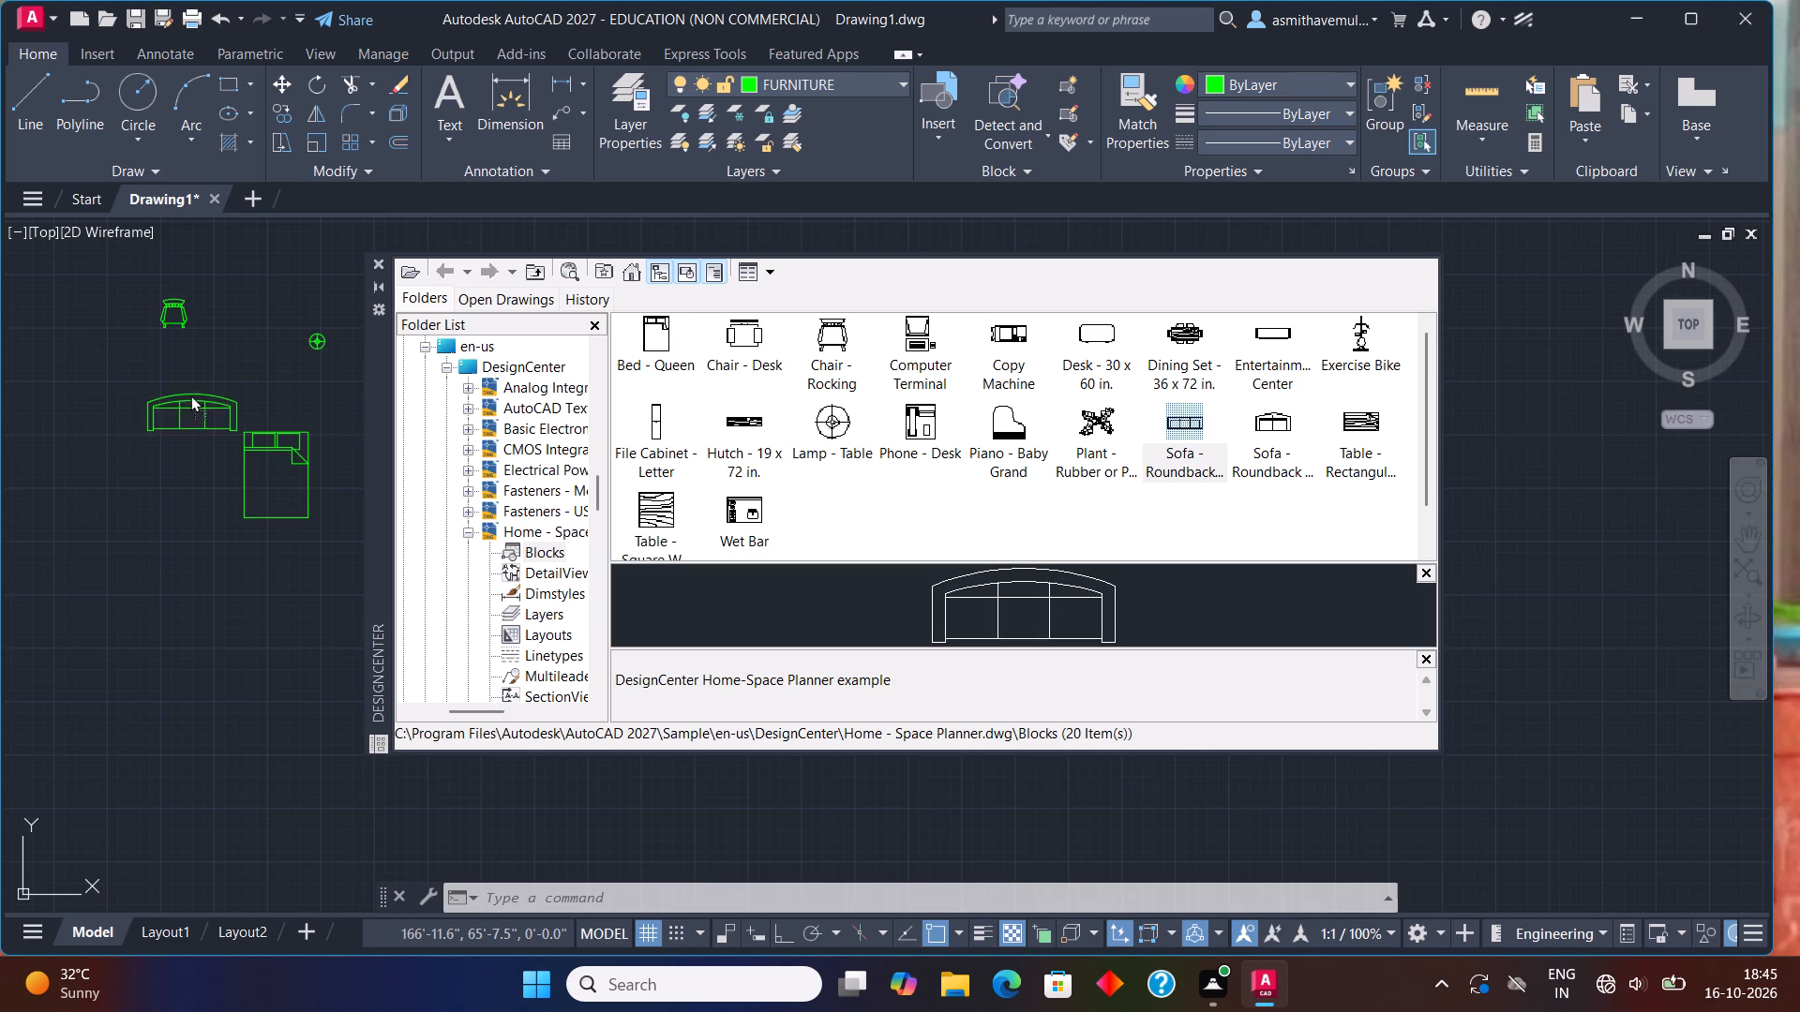
left_click_drag(190, 394, 189, 394)
left_click_drag(1263, 419, 325, 463)
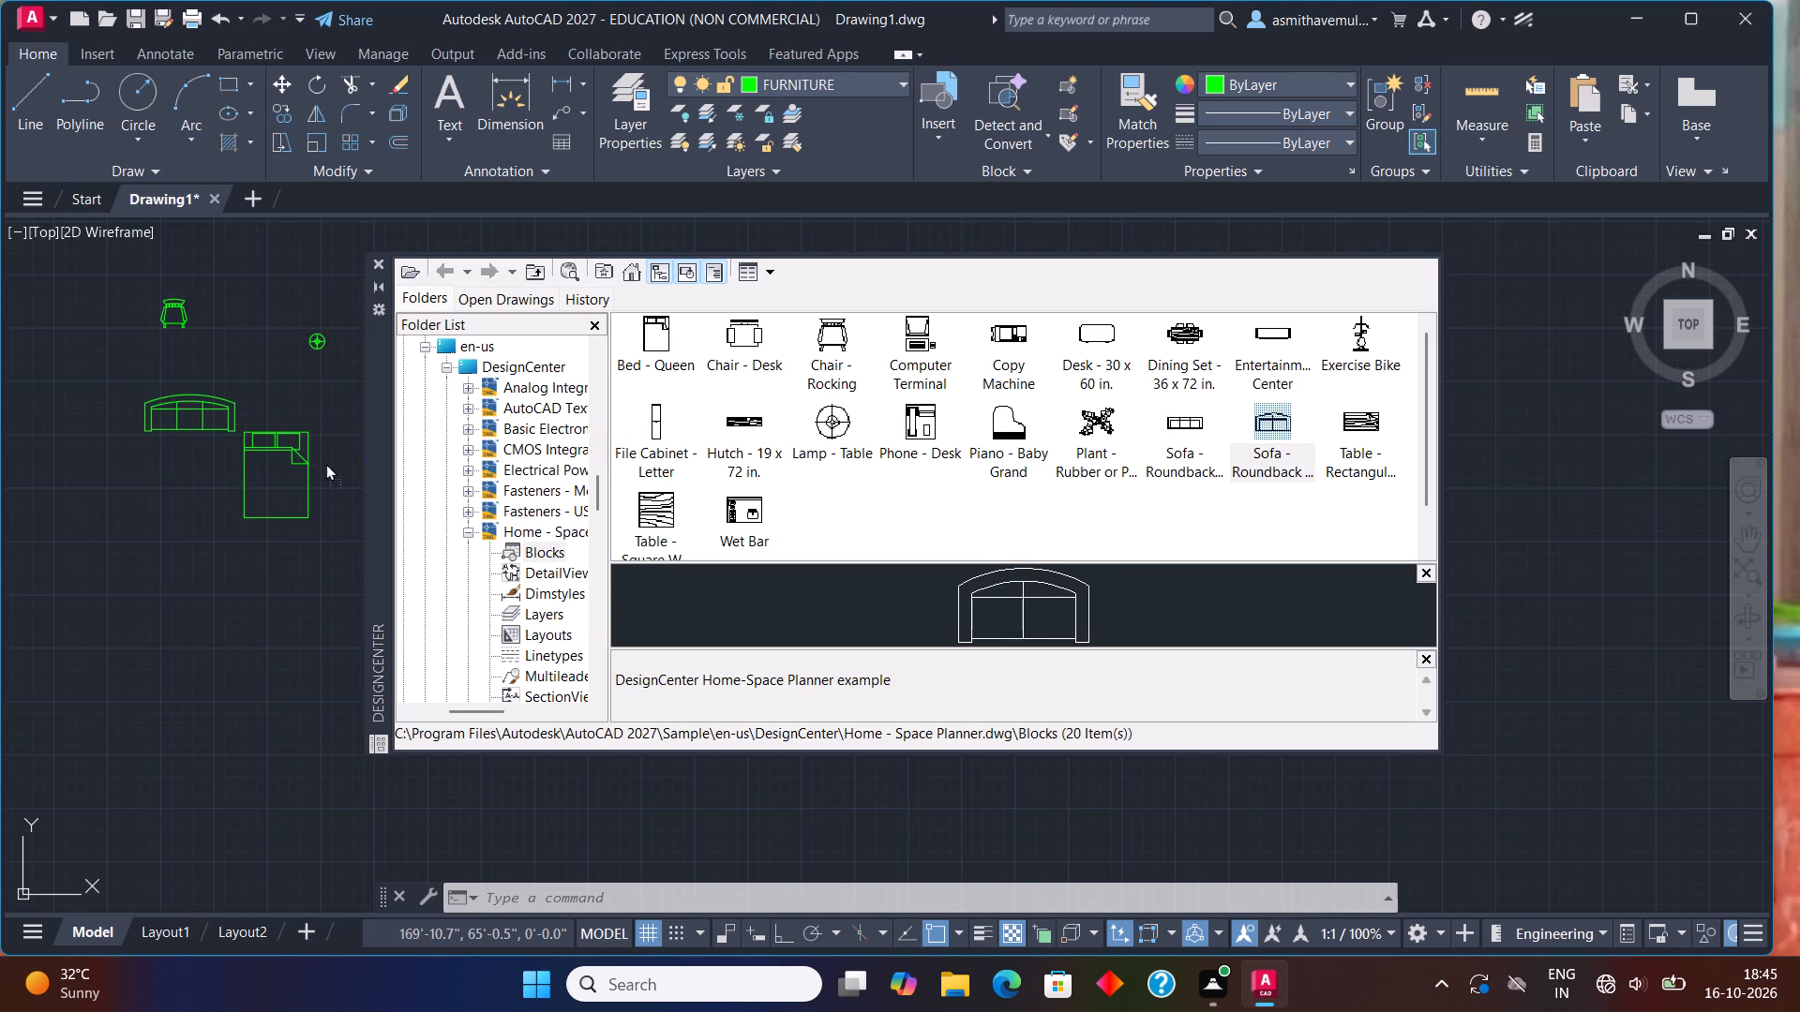
left_click_drag(325, 463, 158, 479)
Insert the rectangular wood table and the Dining Set - 36 x 72 in. block side by side below the sofas and bed.
left_click_drag(1368, 409, 108, 561)
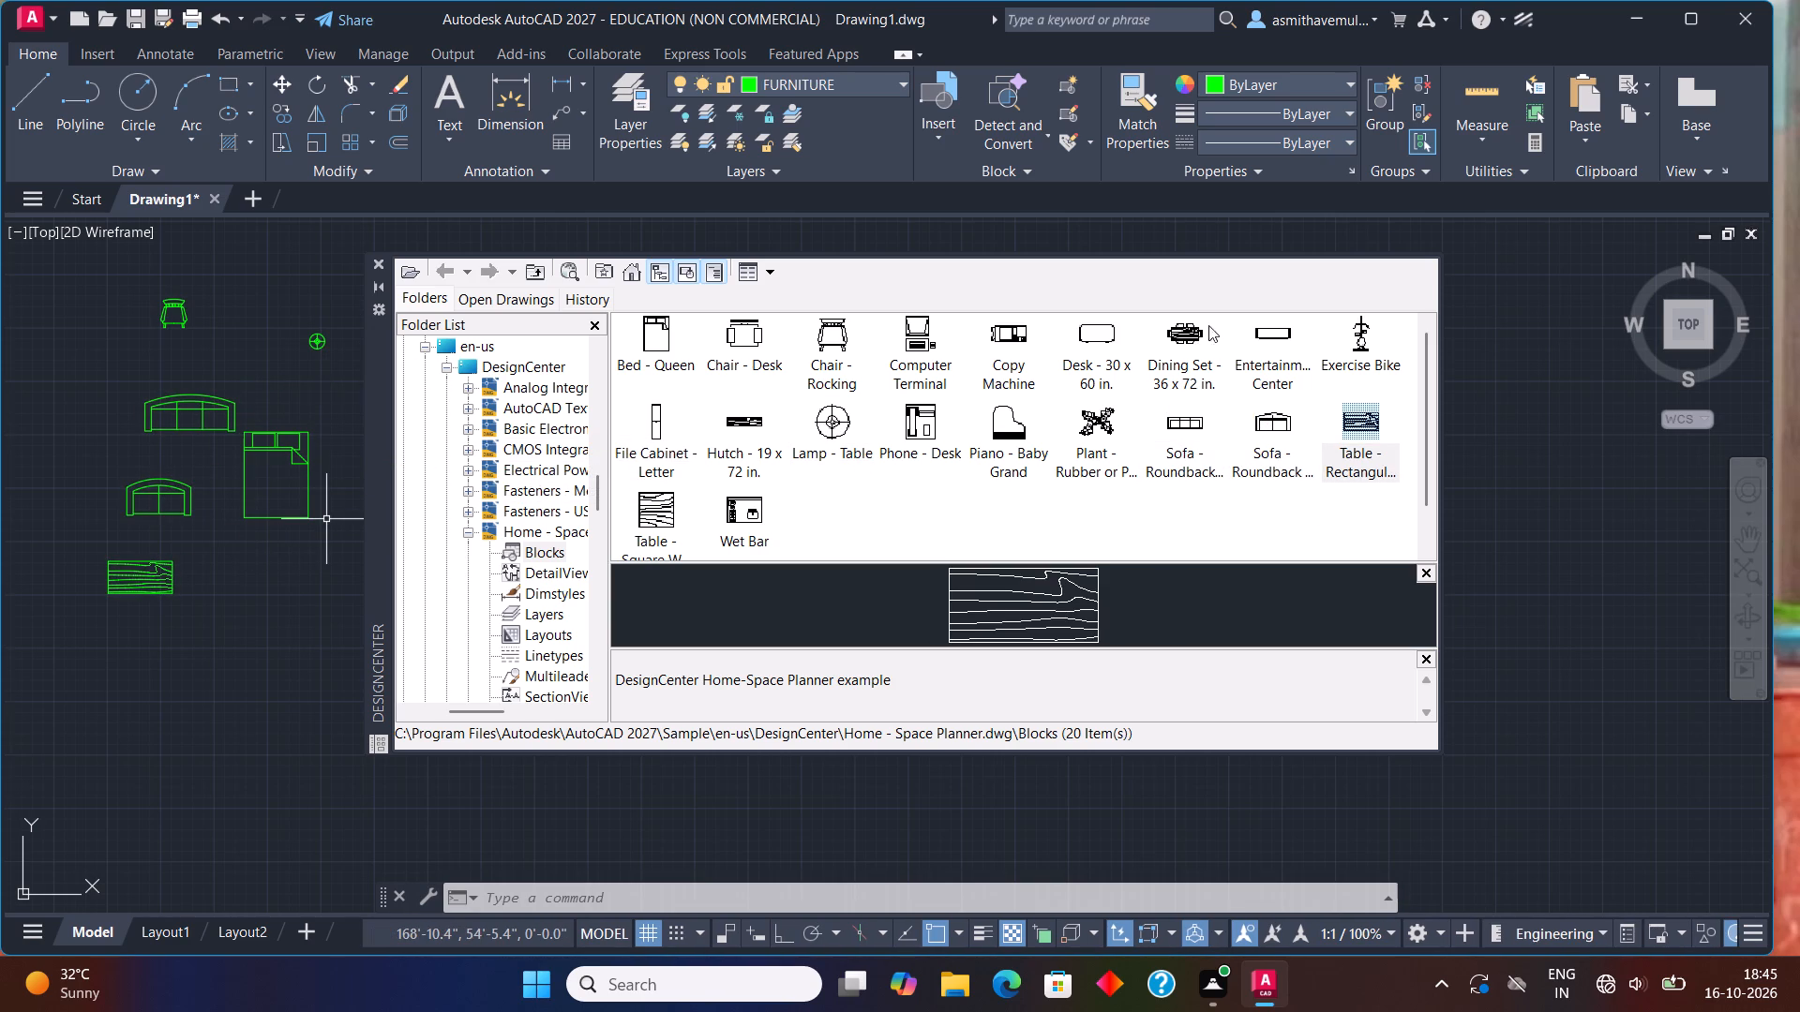
left_click_drag(1188, 333, 265, 593)
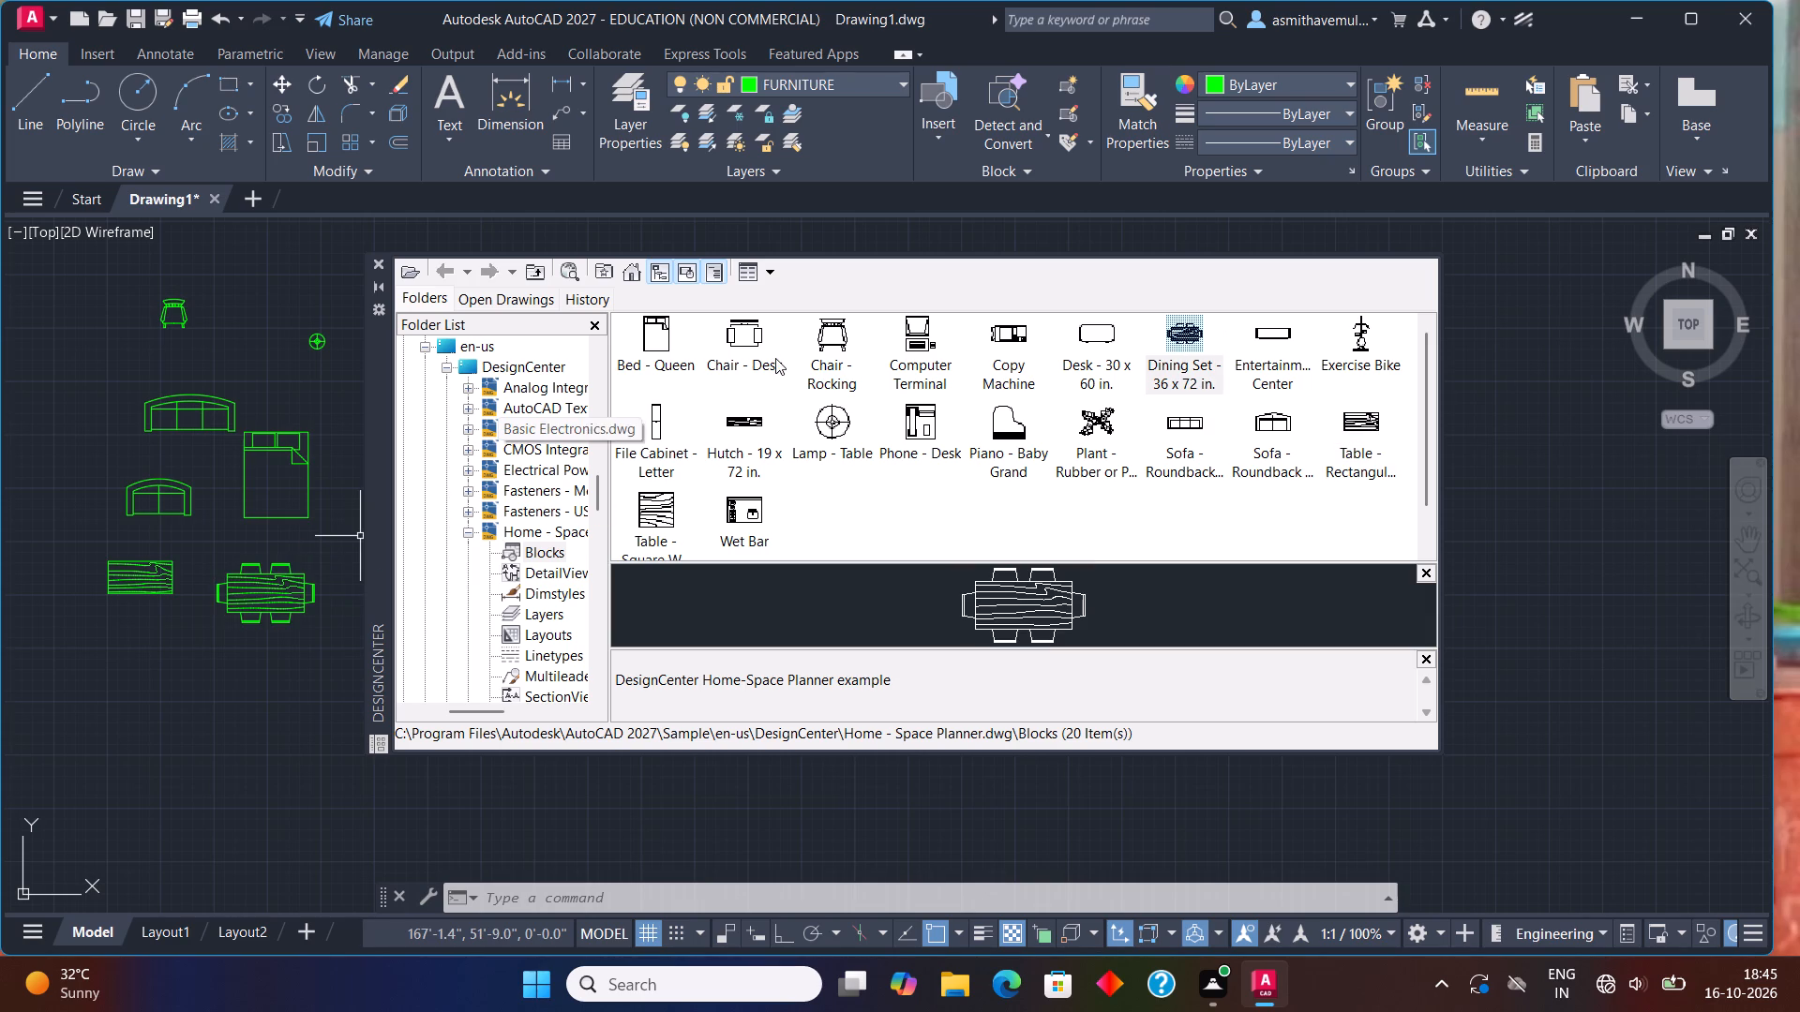
Insert the Computer Terminal block beside the lamp and the Desk - 30 x 60 in. block just above them.
left_click_drag(914, 333, 297, 347)
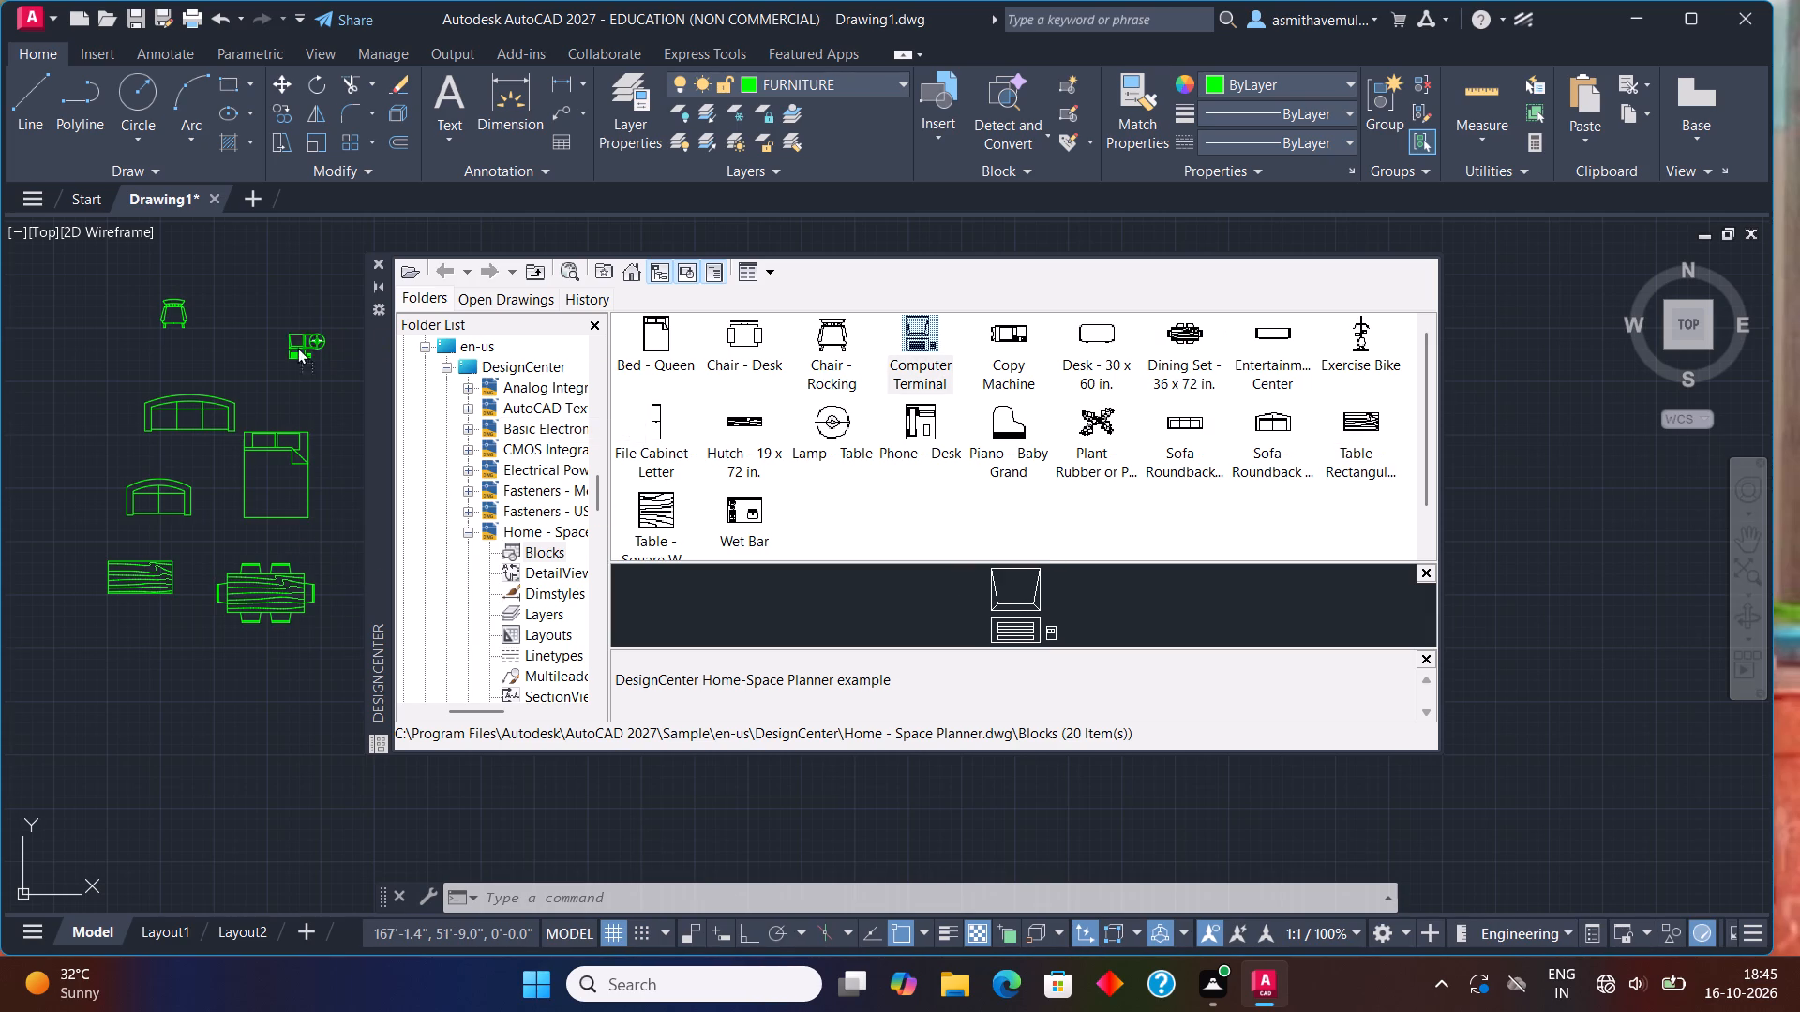
left_click_drag(297, 347, 266, 341)
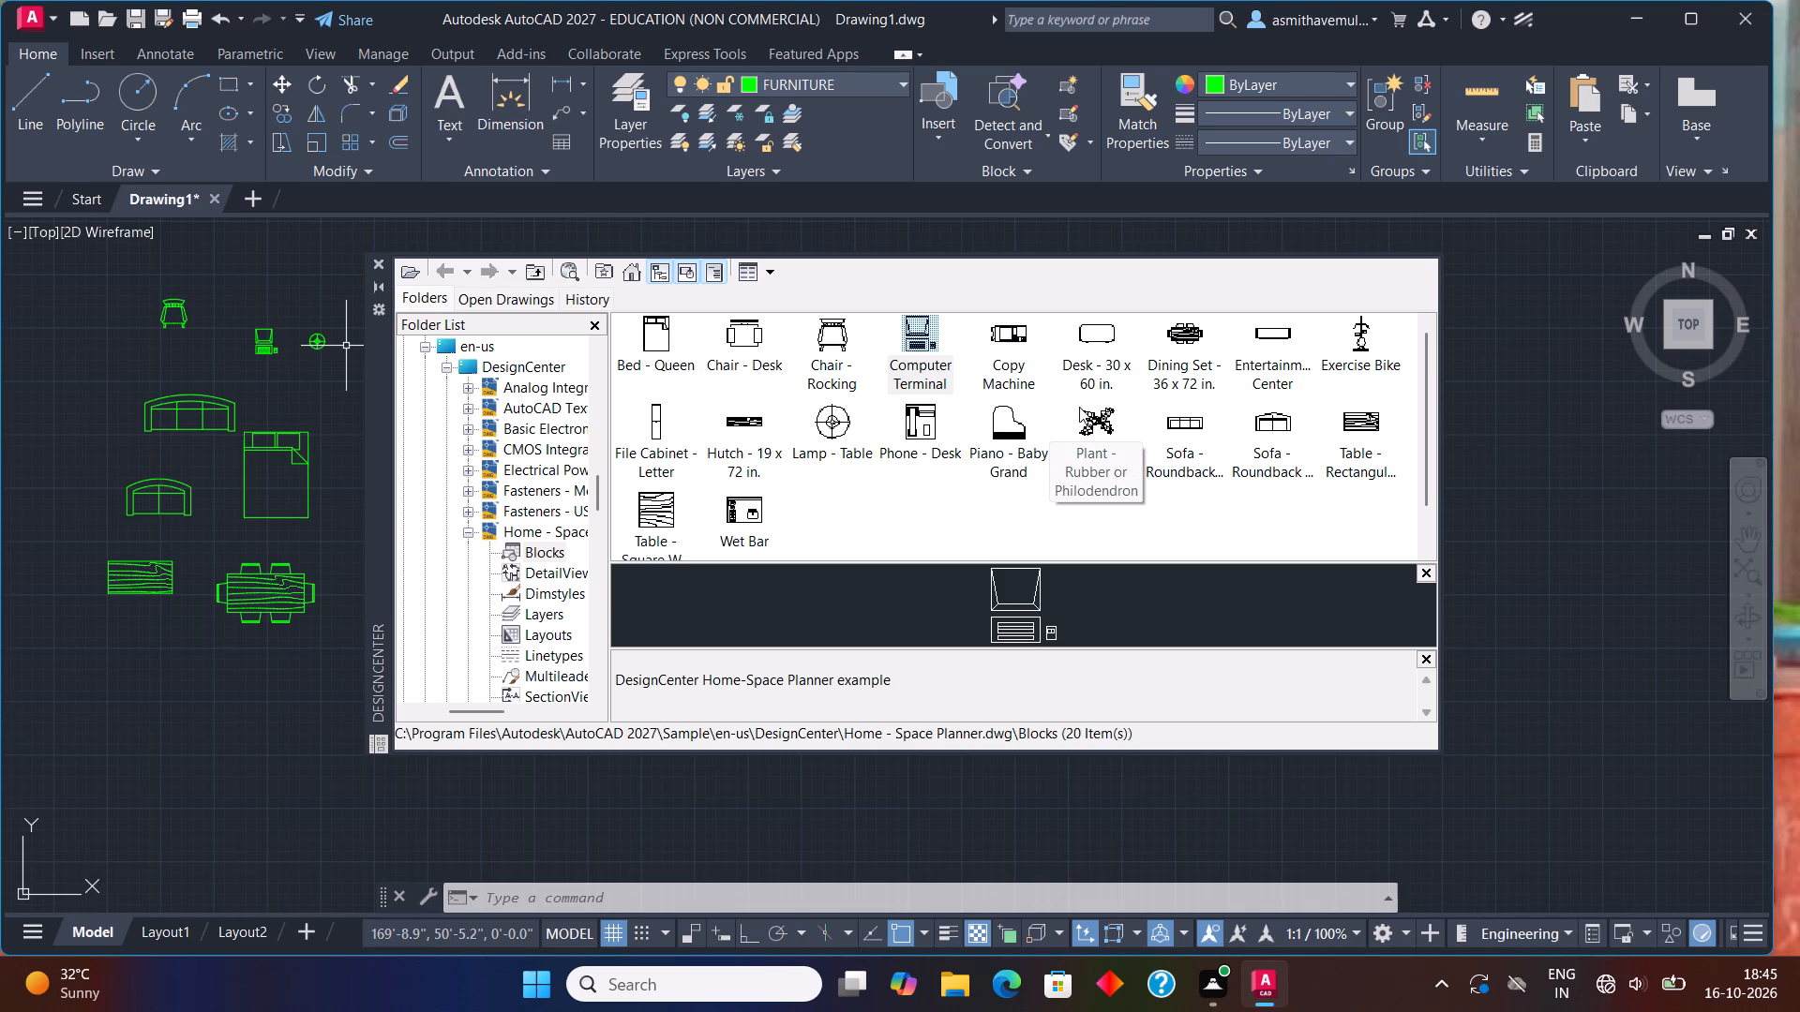
left_click_drag(1103, 336, 290, 285)
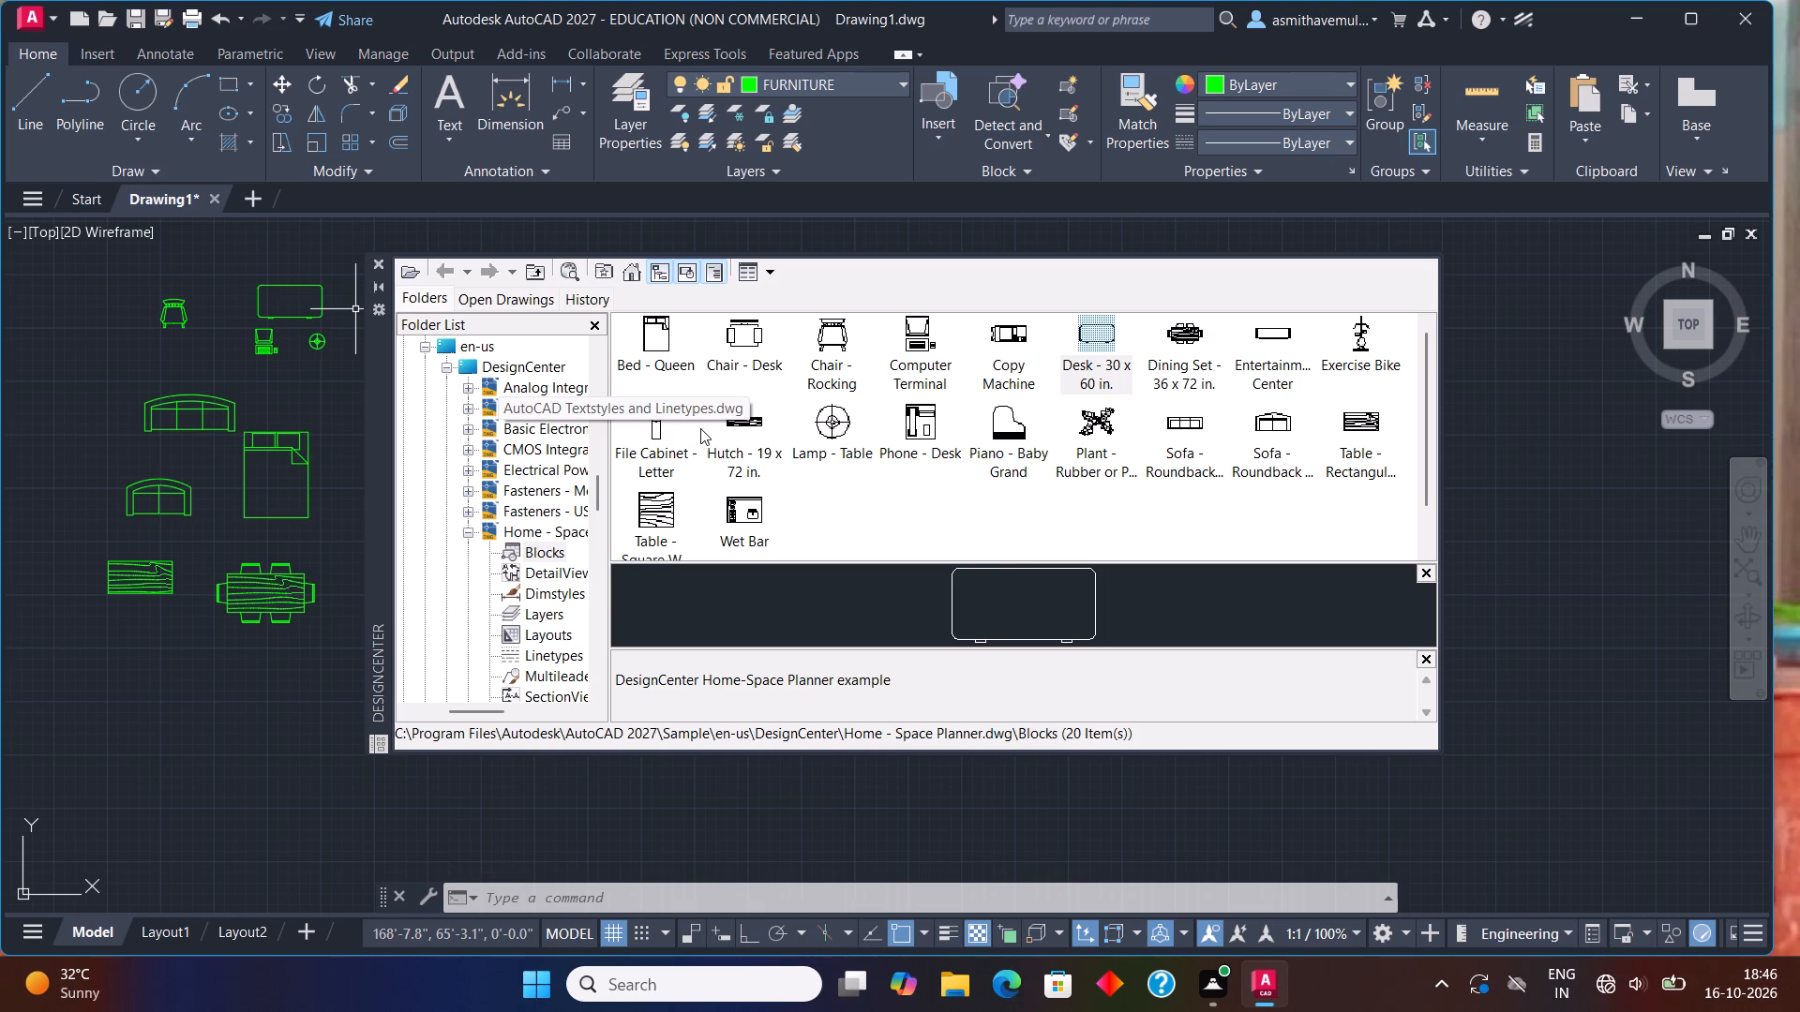
Insert the Kitchen Layout block from DesignCenter's Kitchens drawing below the dining set.
left_click(634, 265)
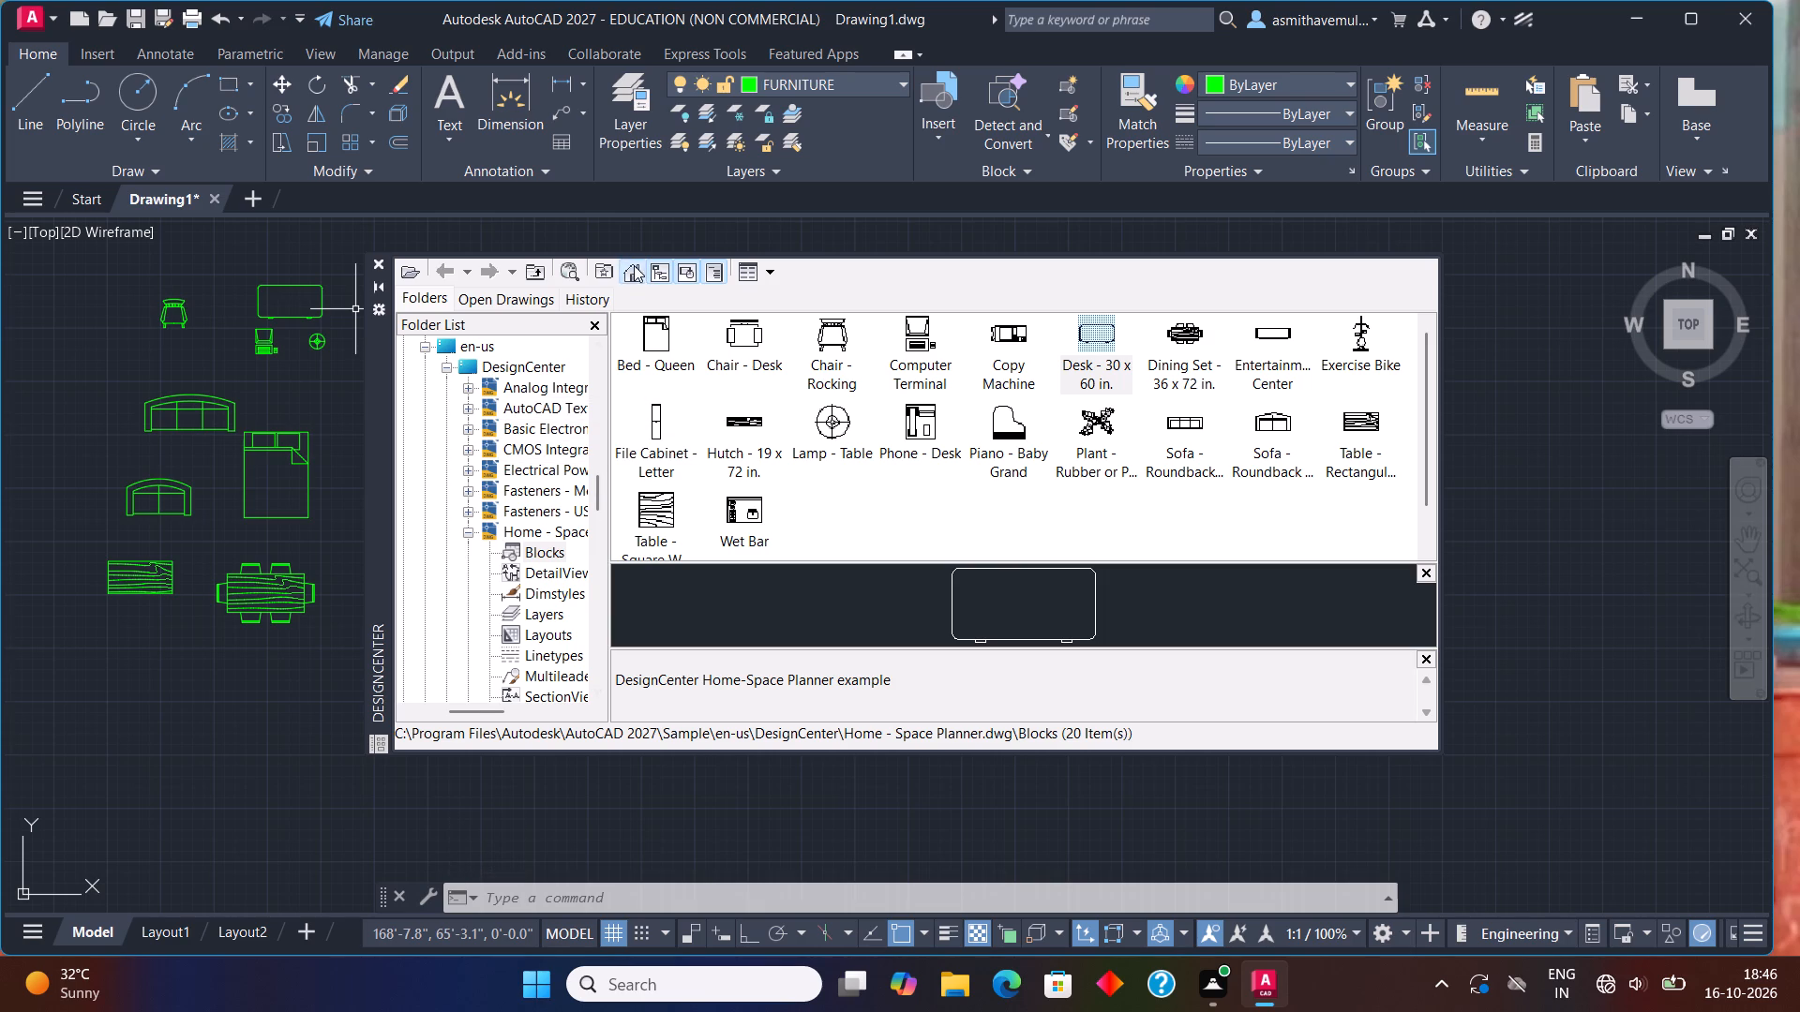
double_click(823, 350)
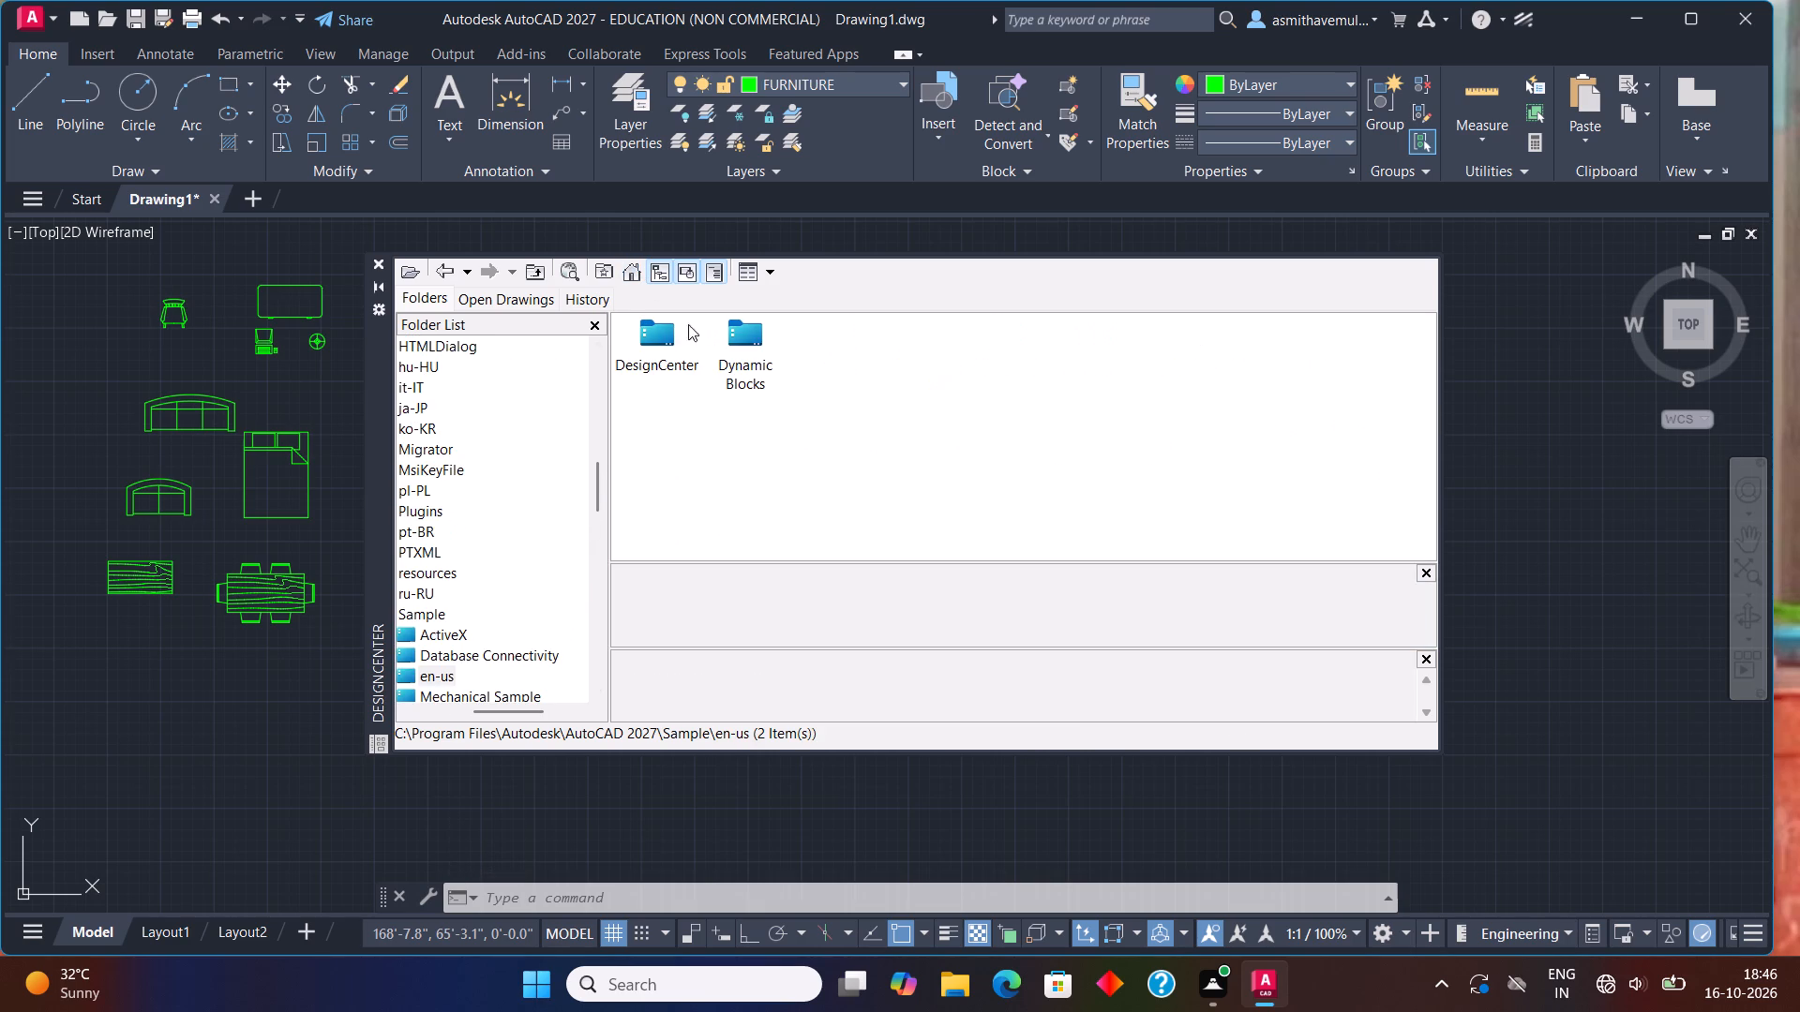
double_click(649, 324)
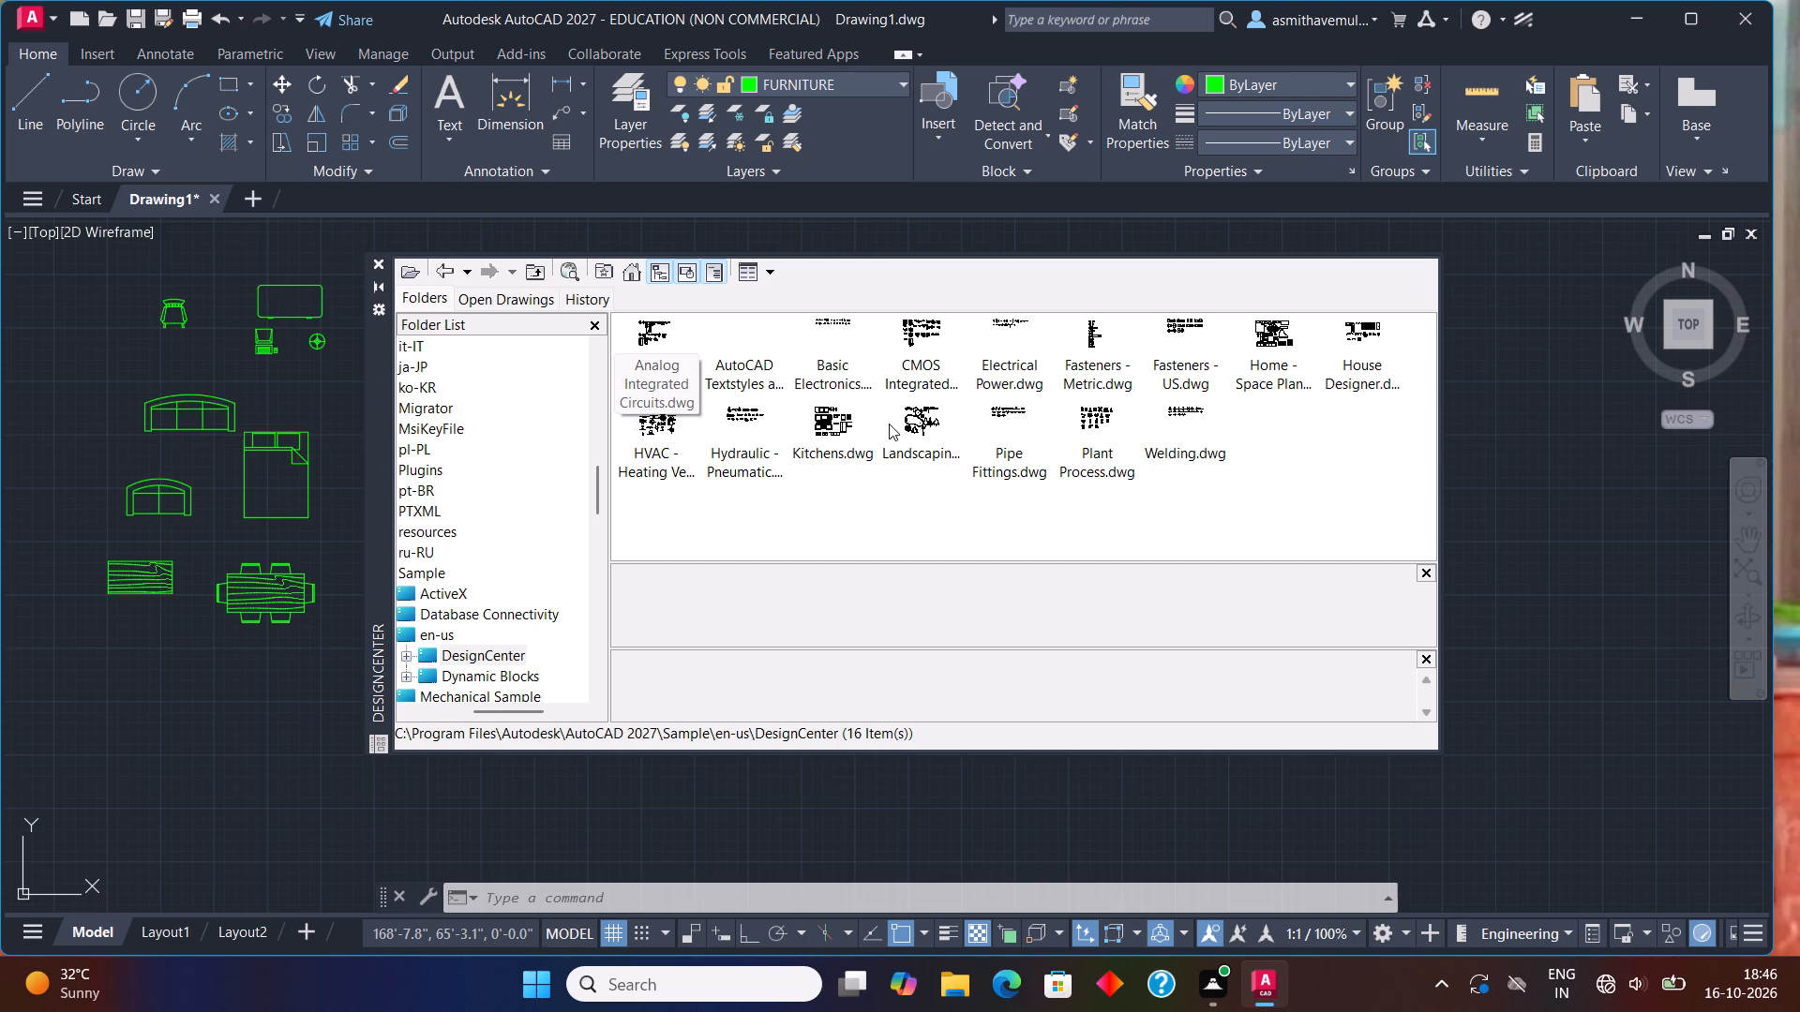
left_click(832, 434)
double_click(832, 434)
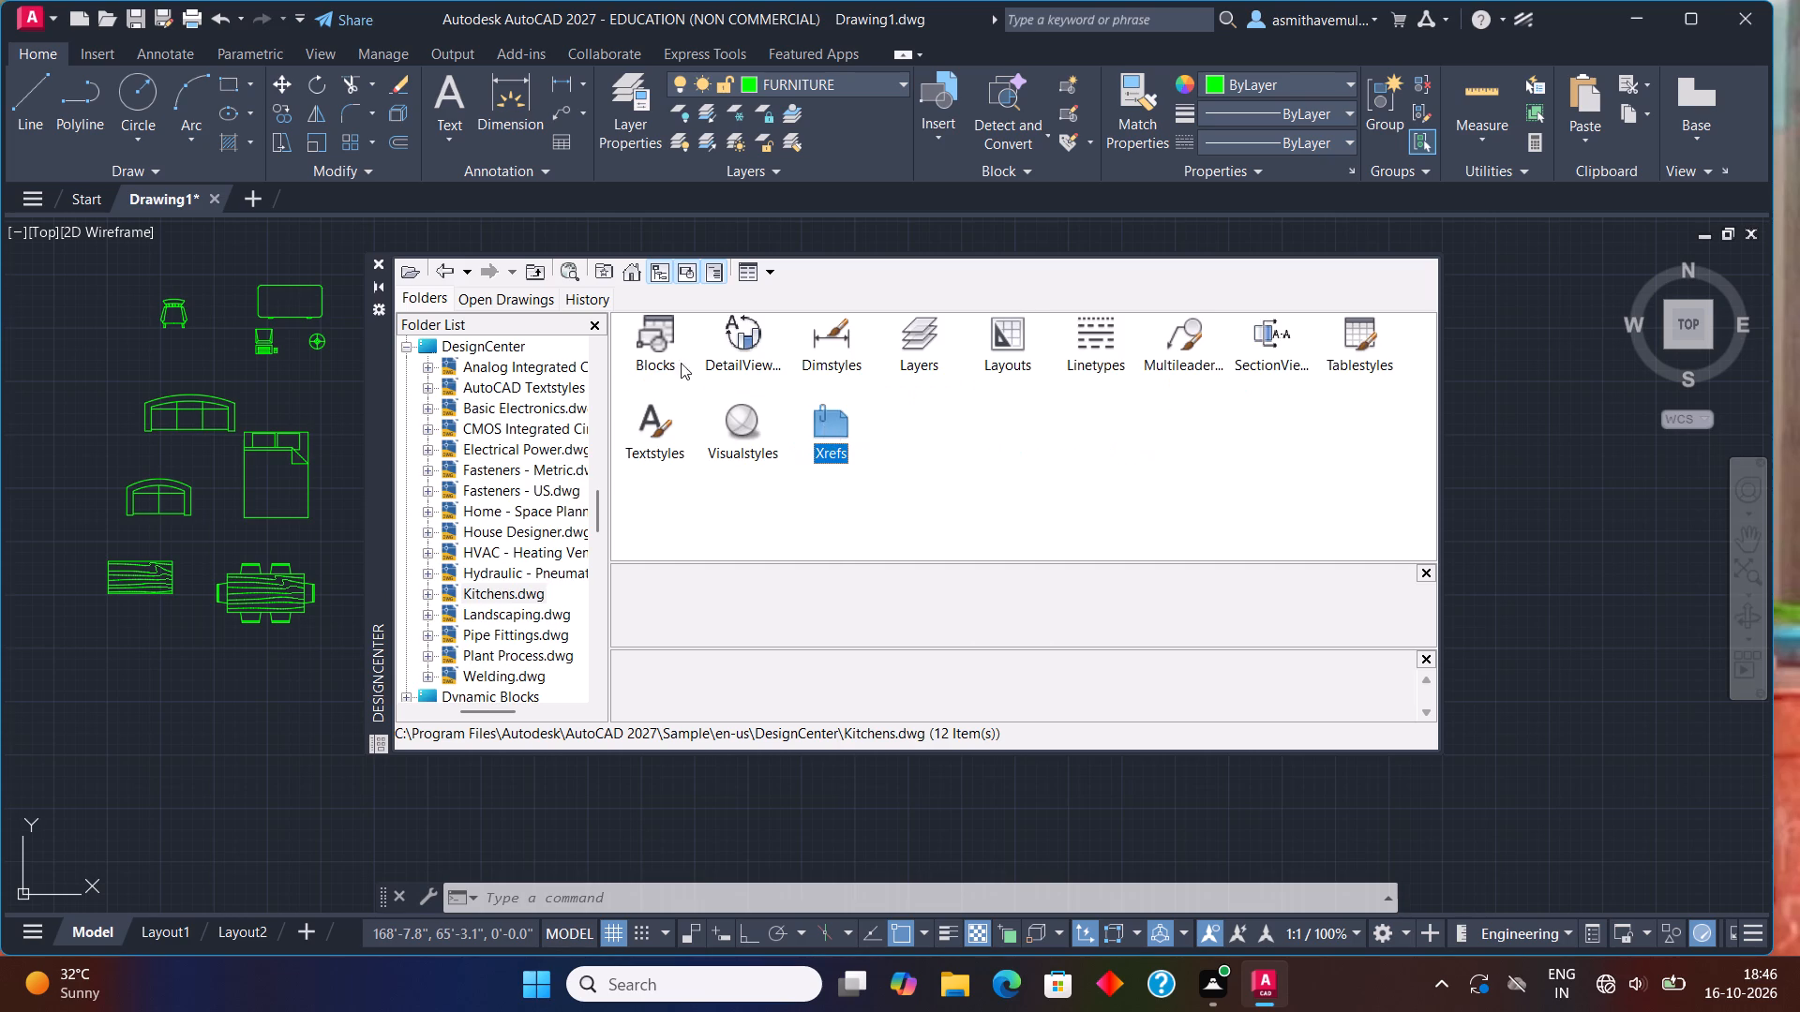
double_click(655, 353)
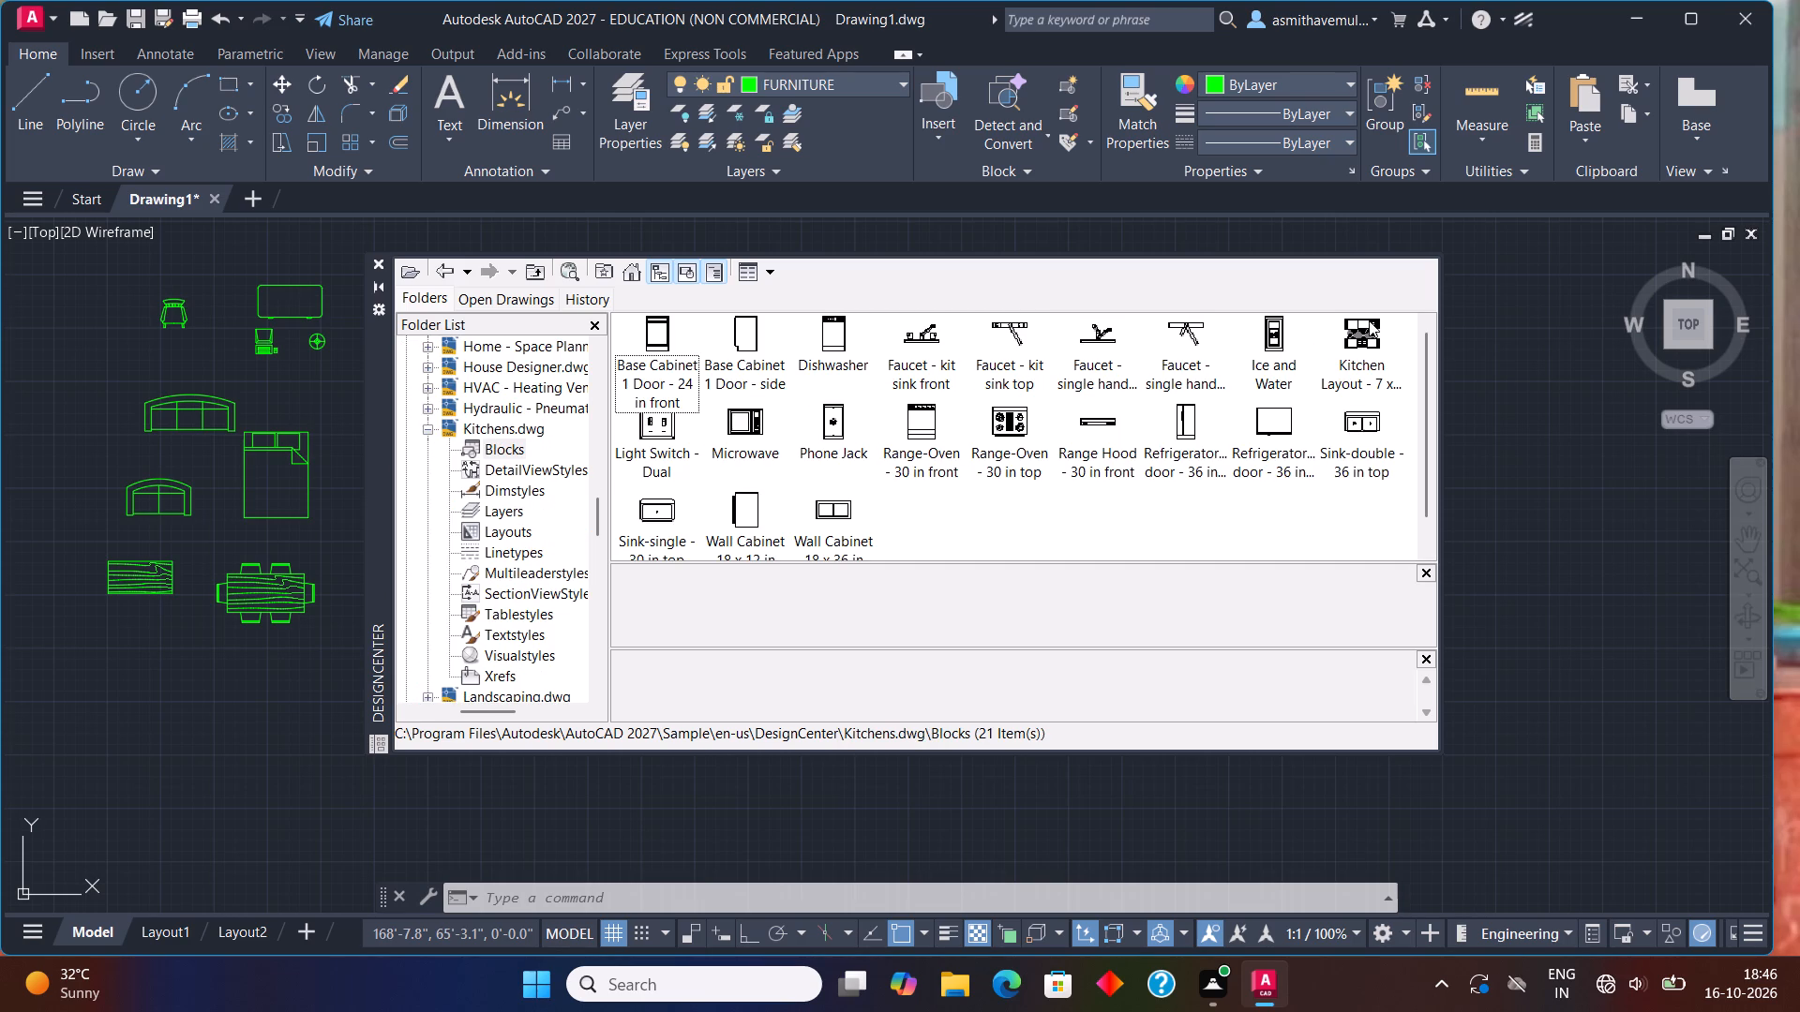
left_click_drag(1371, 320, 161, 732)
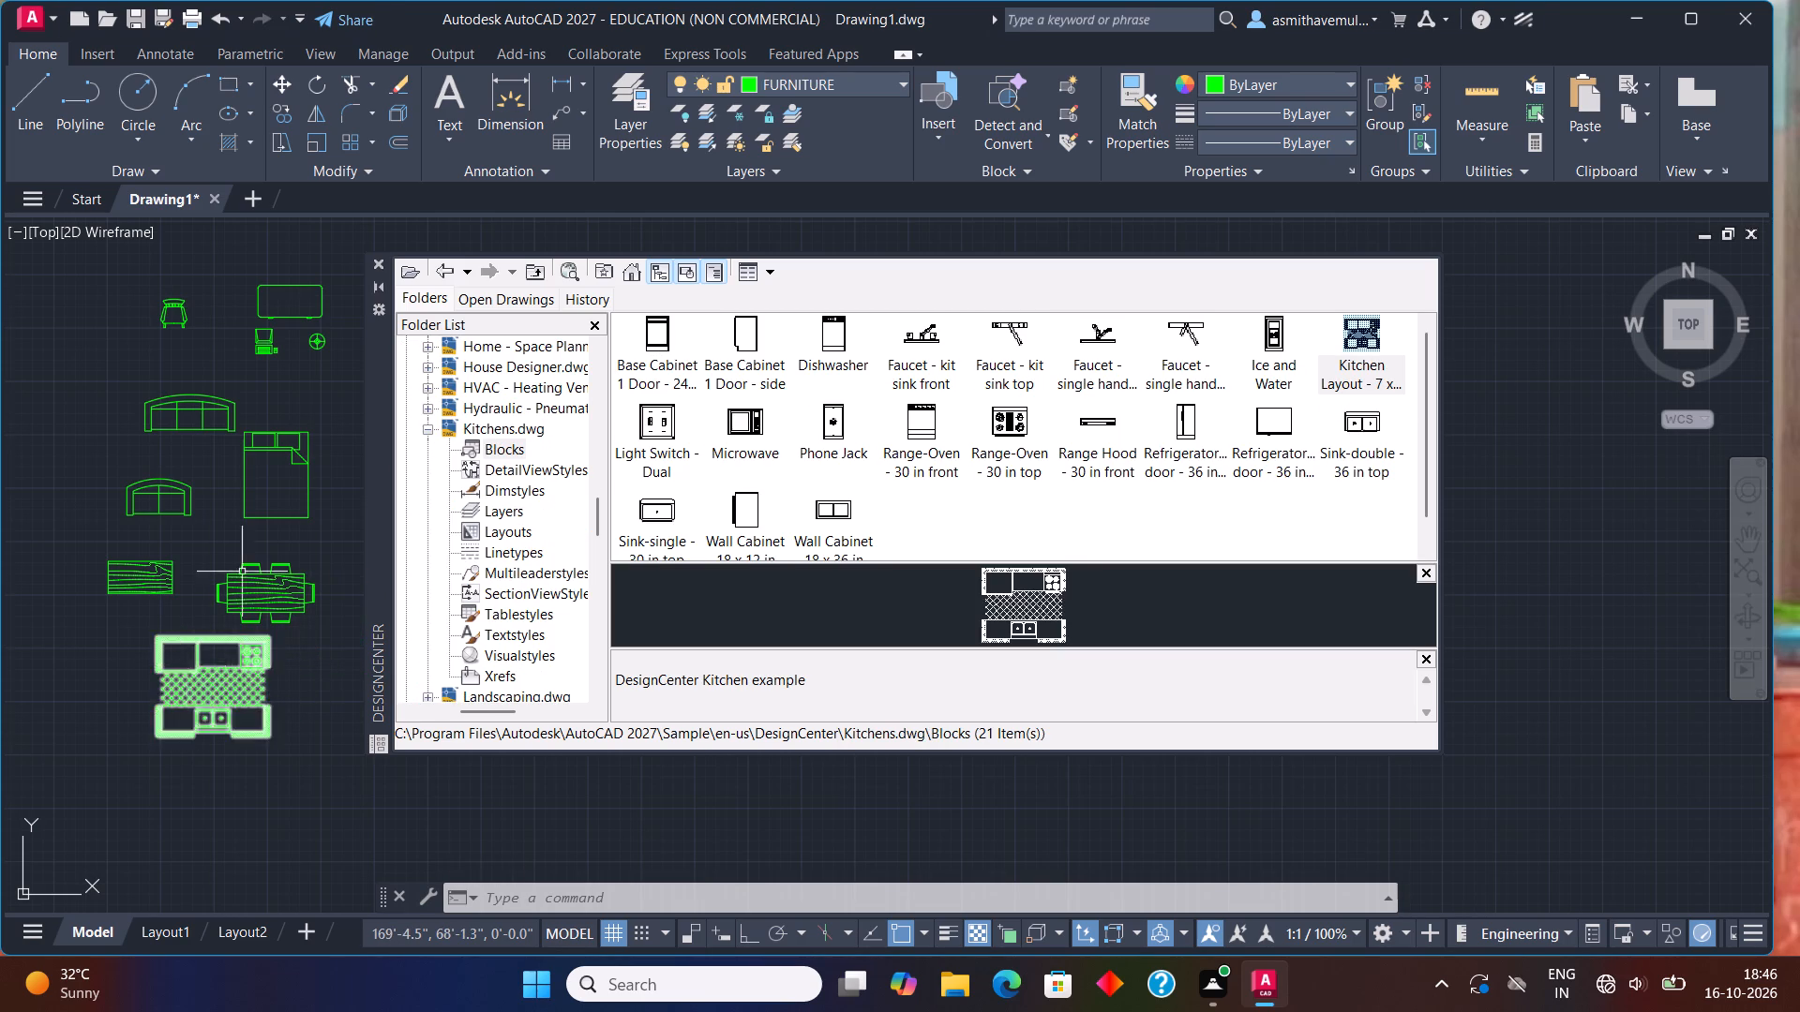
Insert the Toilet - top block from the House Designer drawing into the empty space right of the floor plan, and close DesignCenter.
left_click(633, 264)
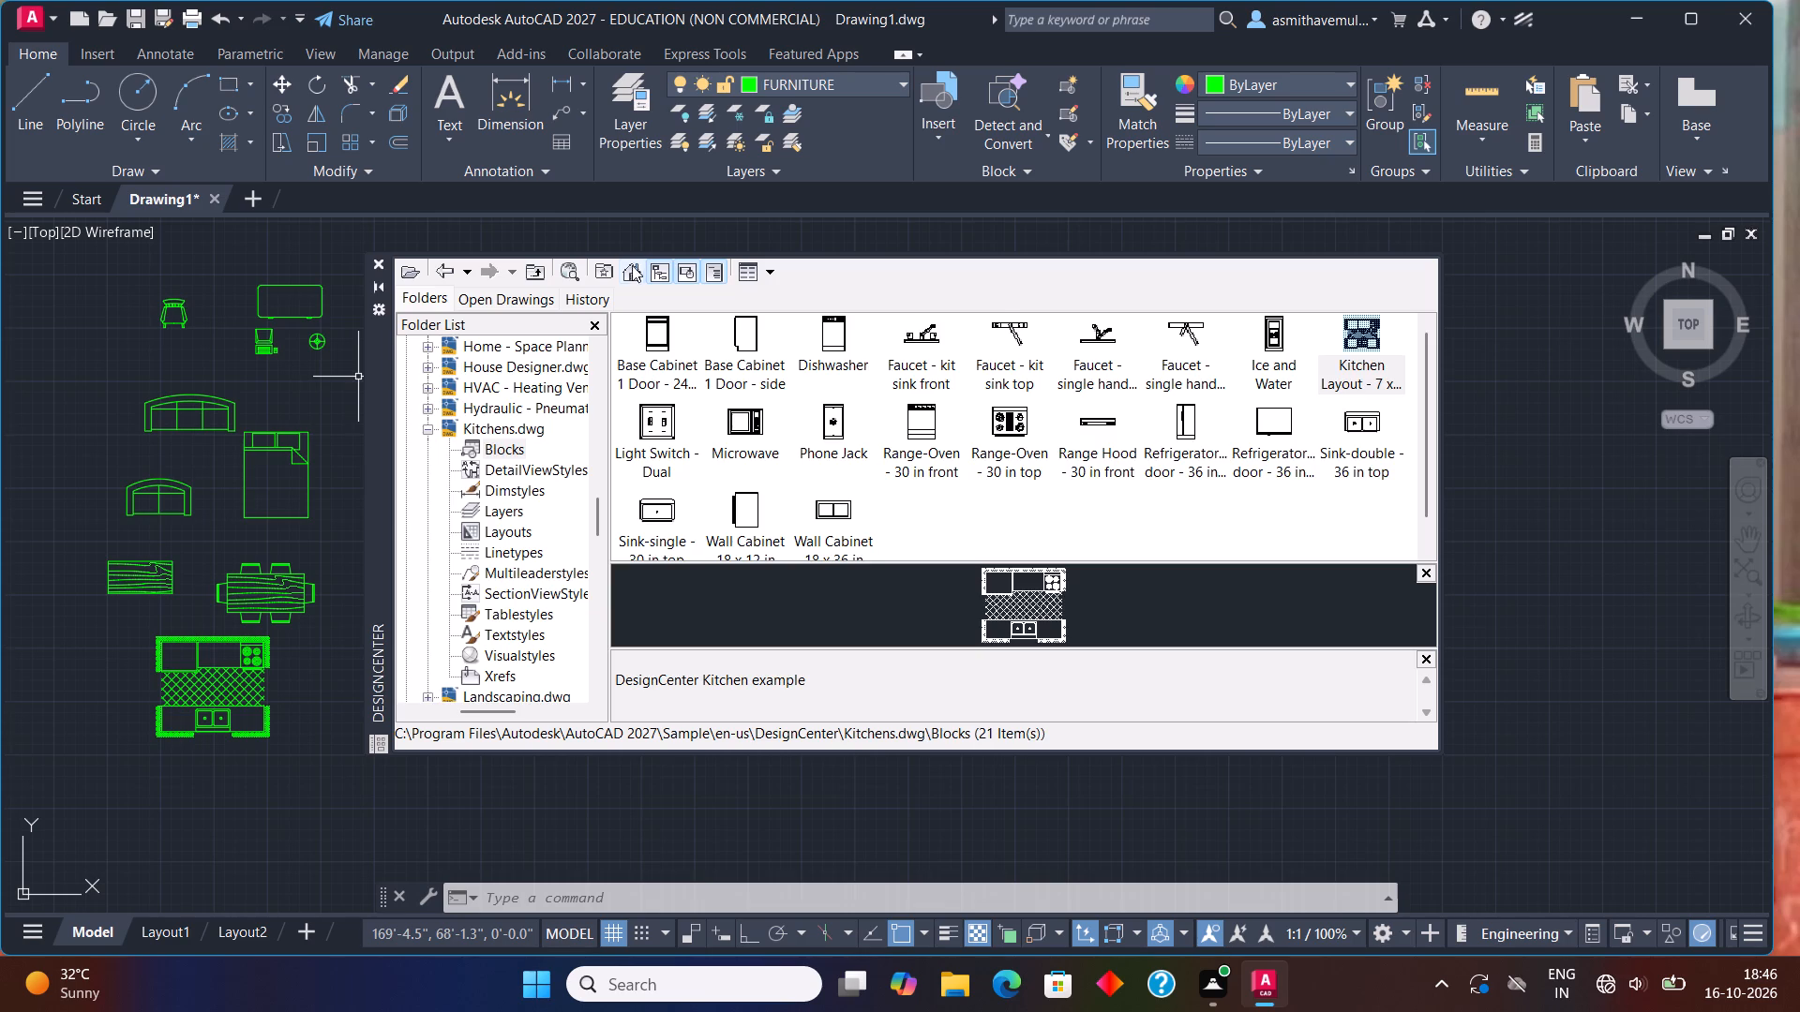
double_click(846, 347)
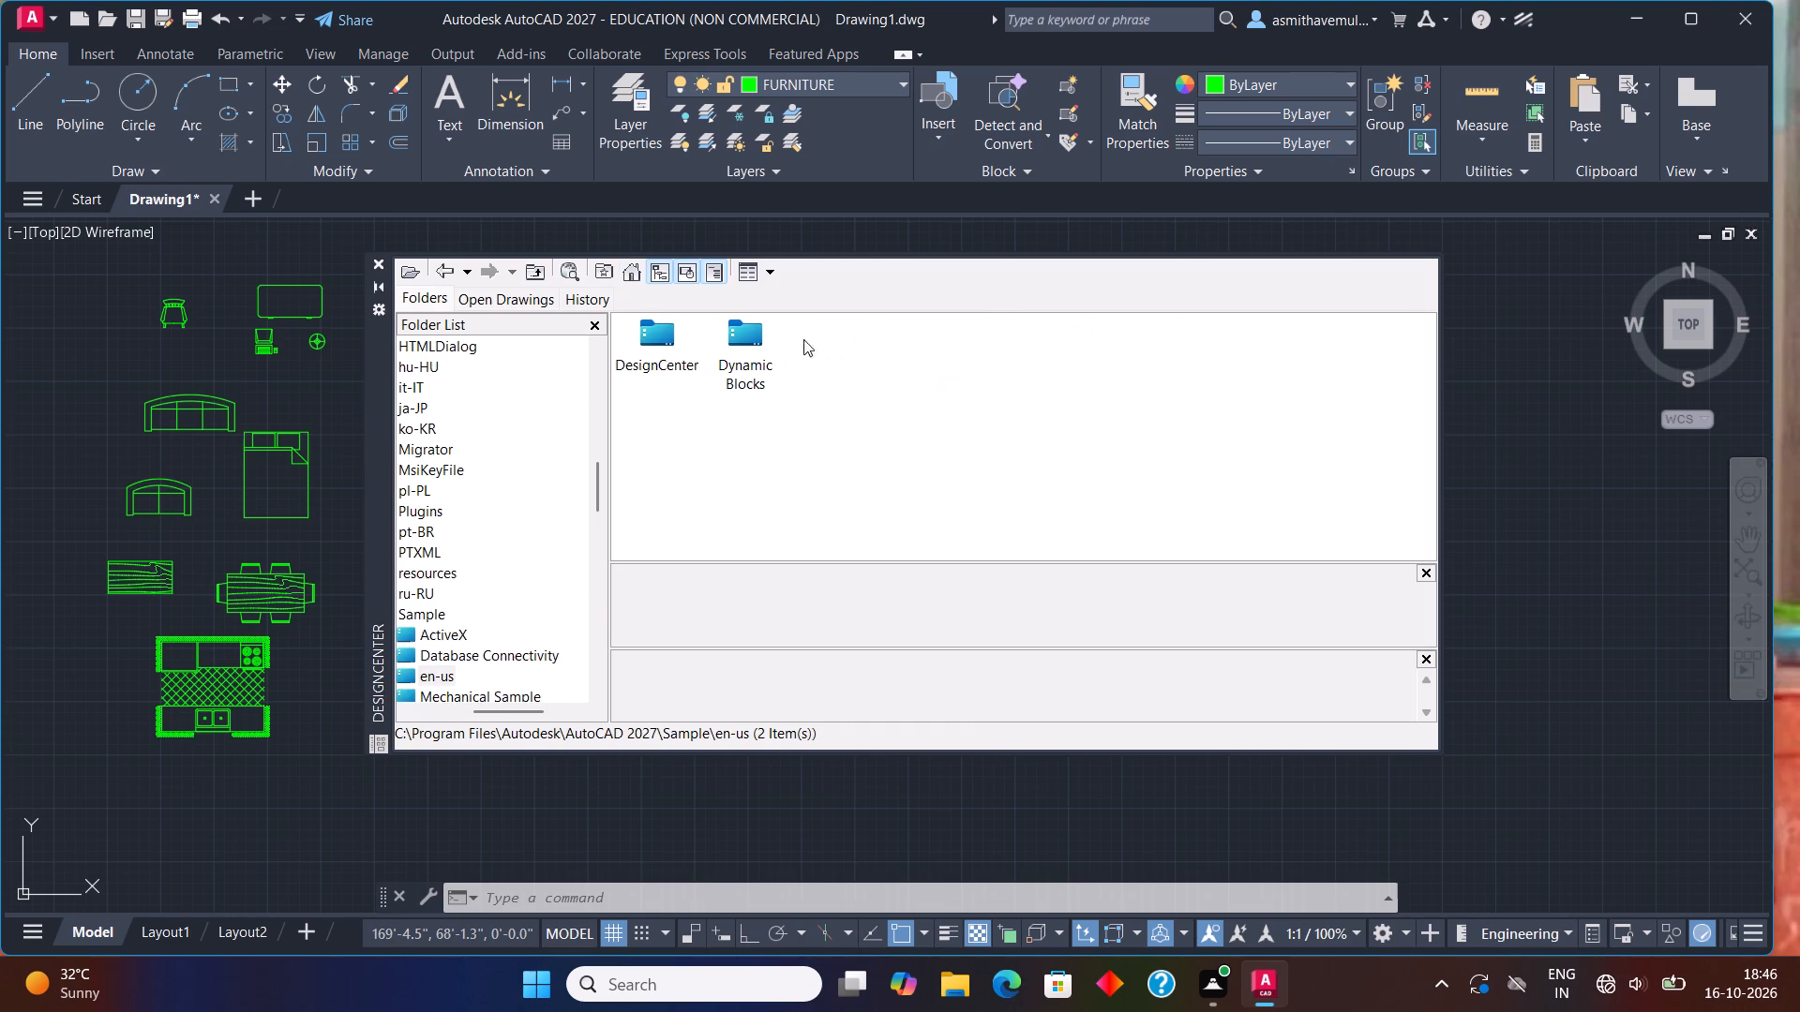
double_click(636, 337)
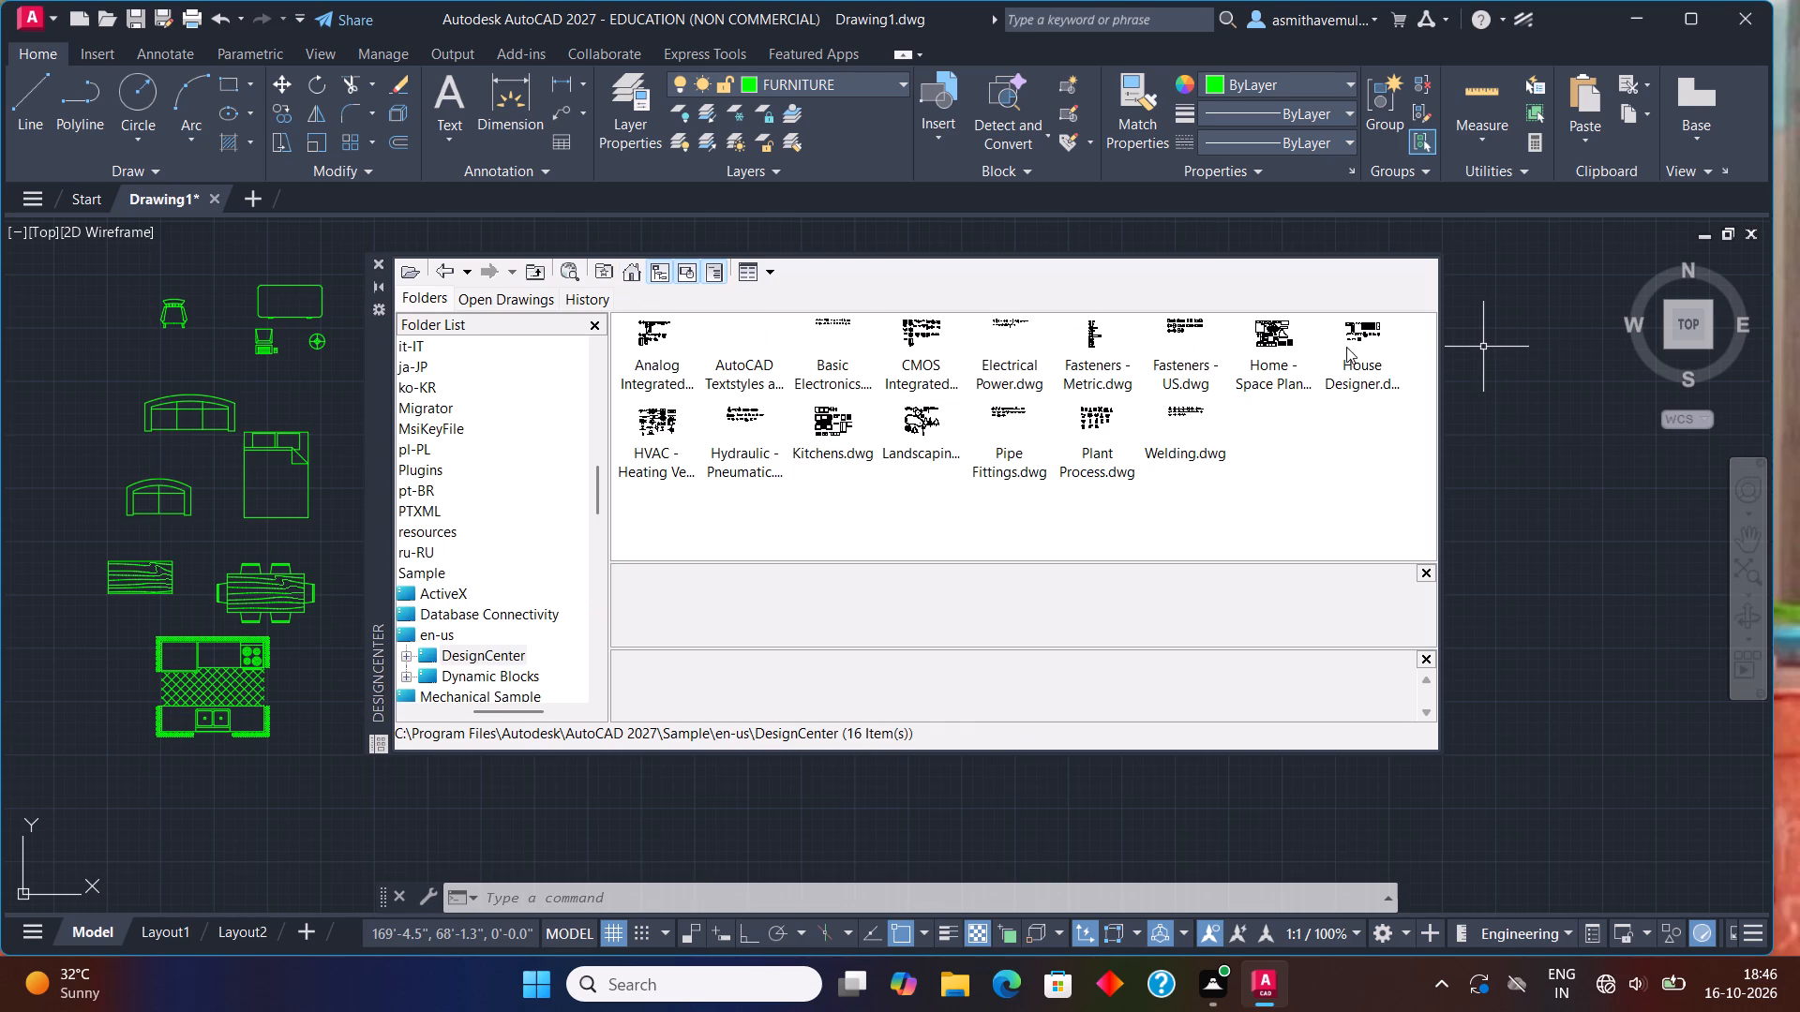
double_click(1360, 341)
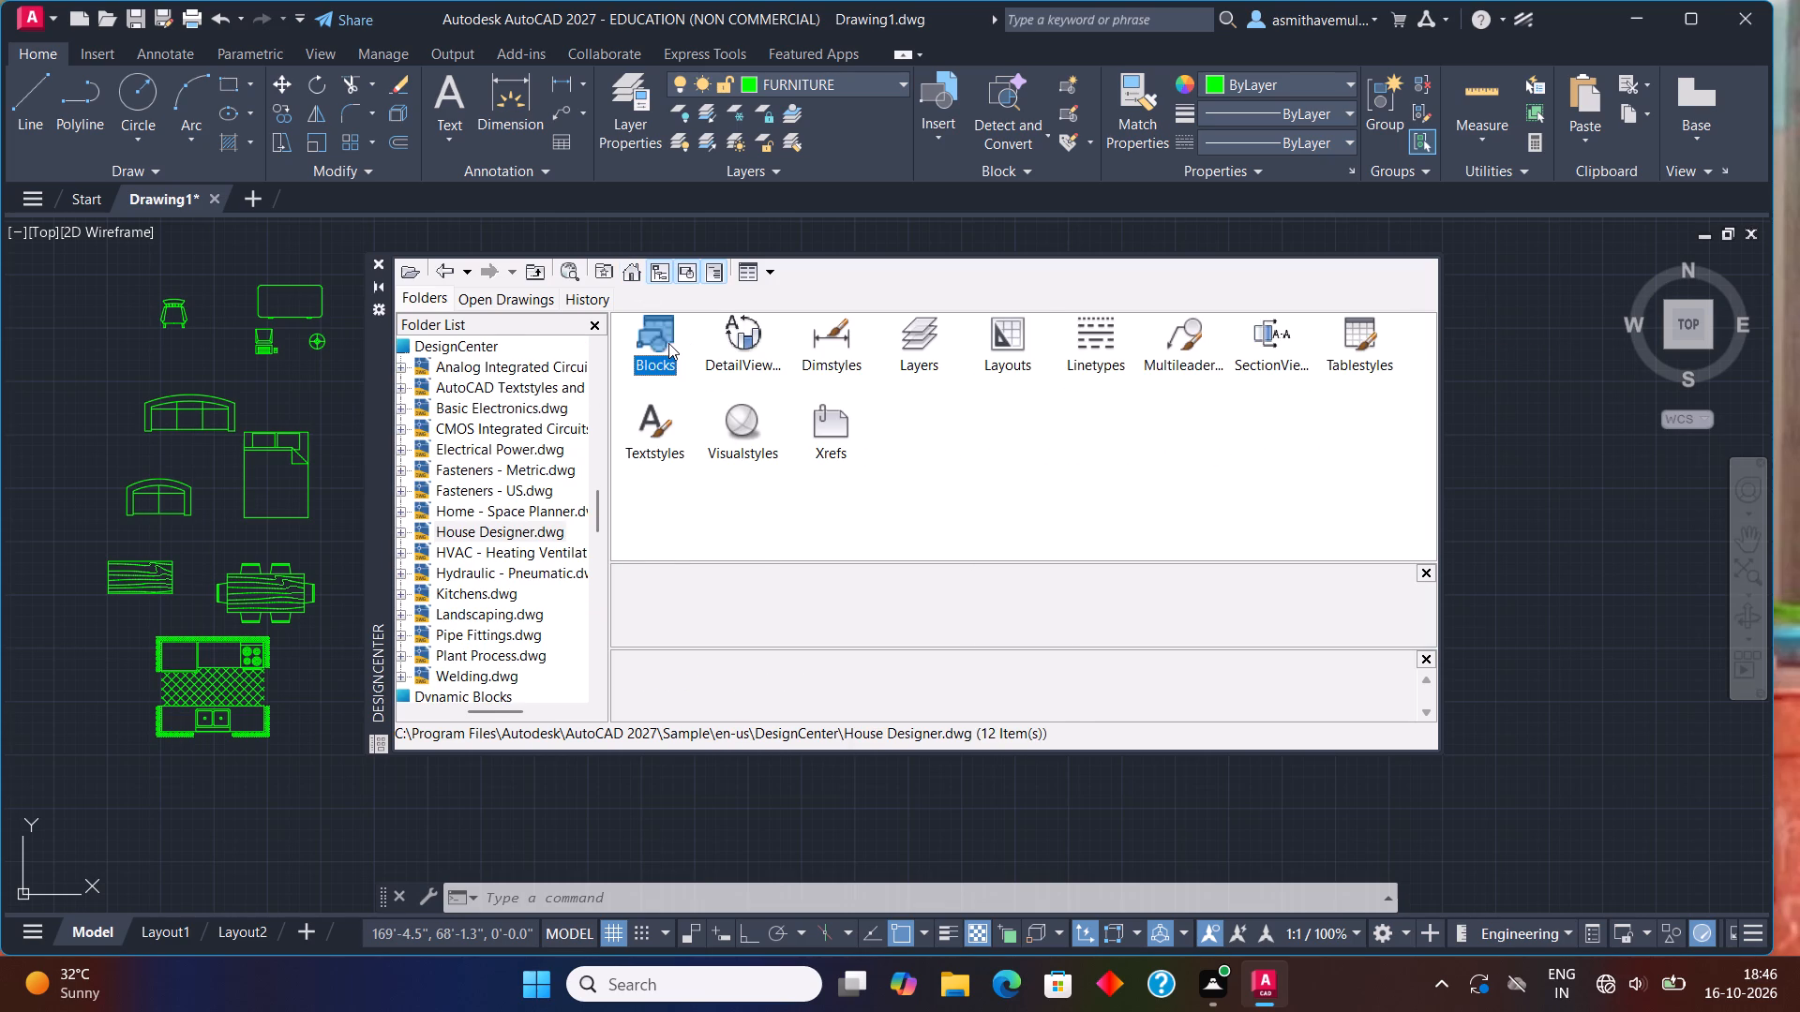
double_click(668, 343)
left_click_drag(1269, 421, 1552, 473)
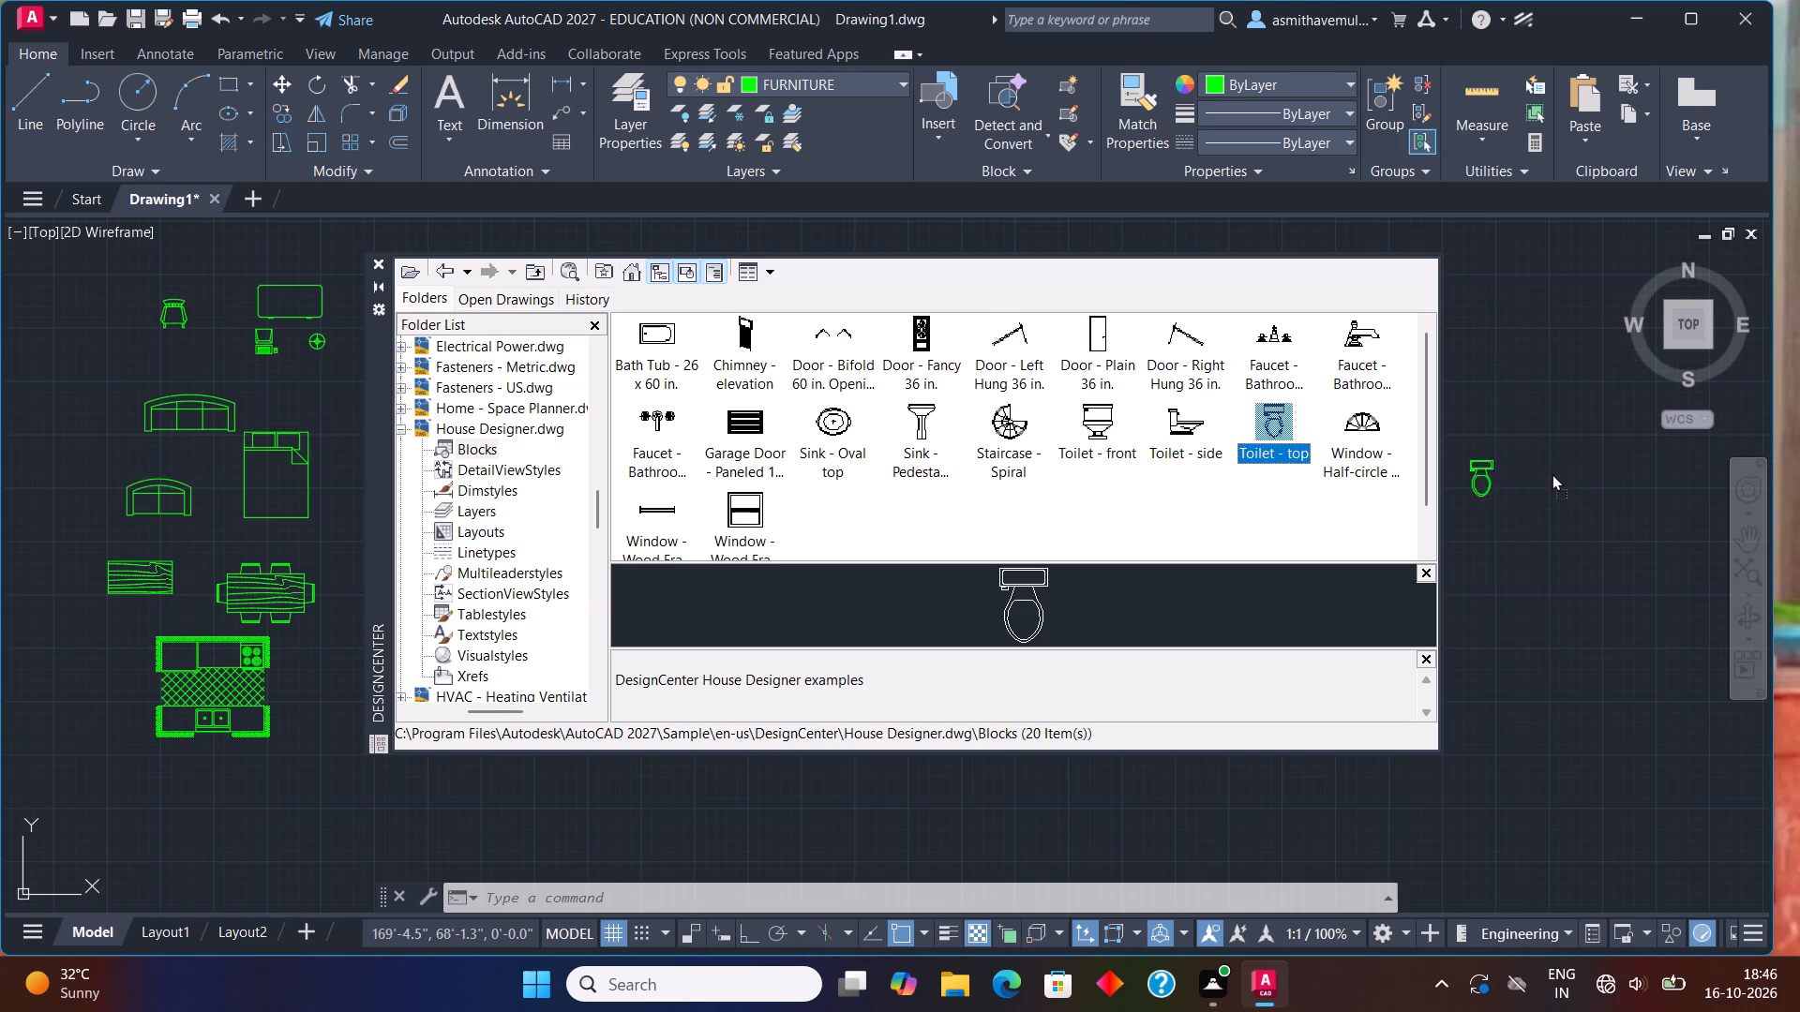
left_click_drag(1552, 473, 1558, 476)
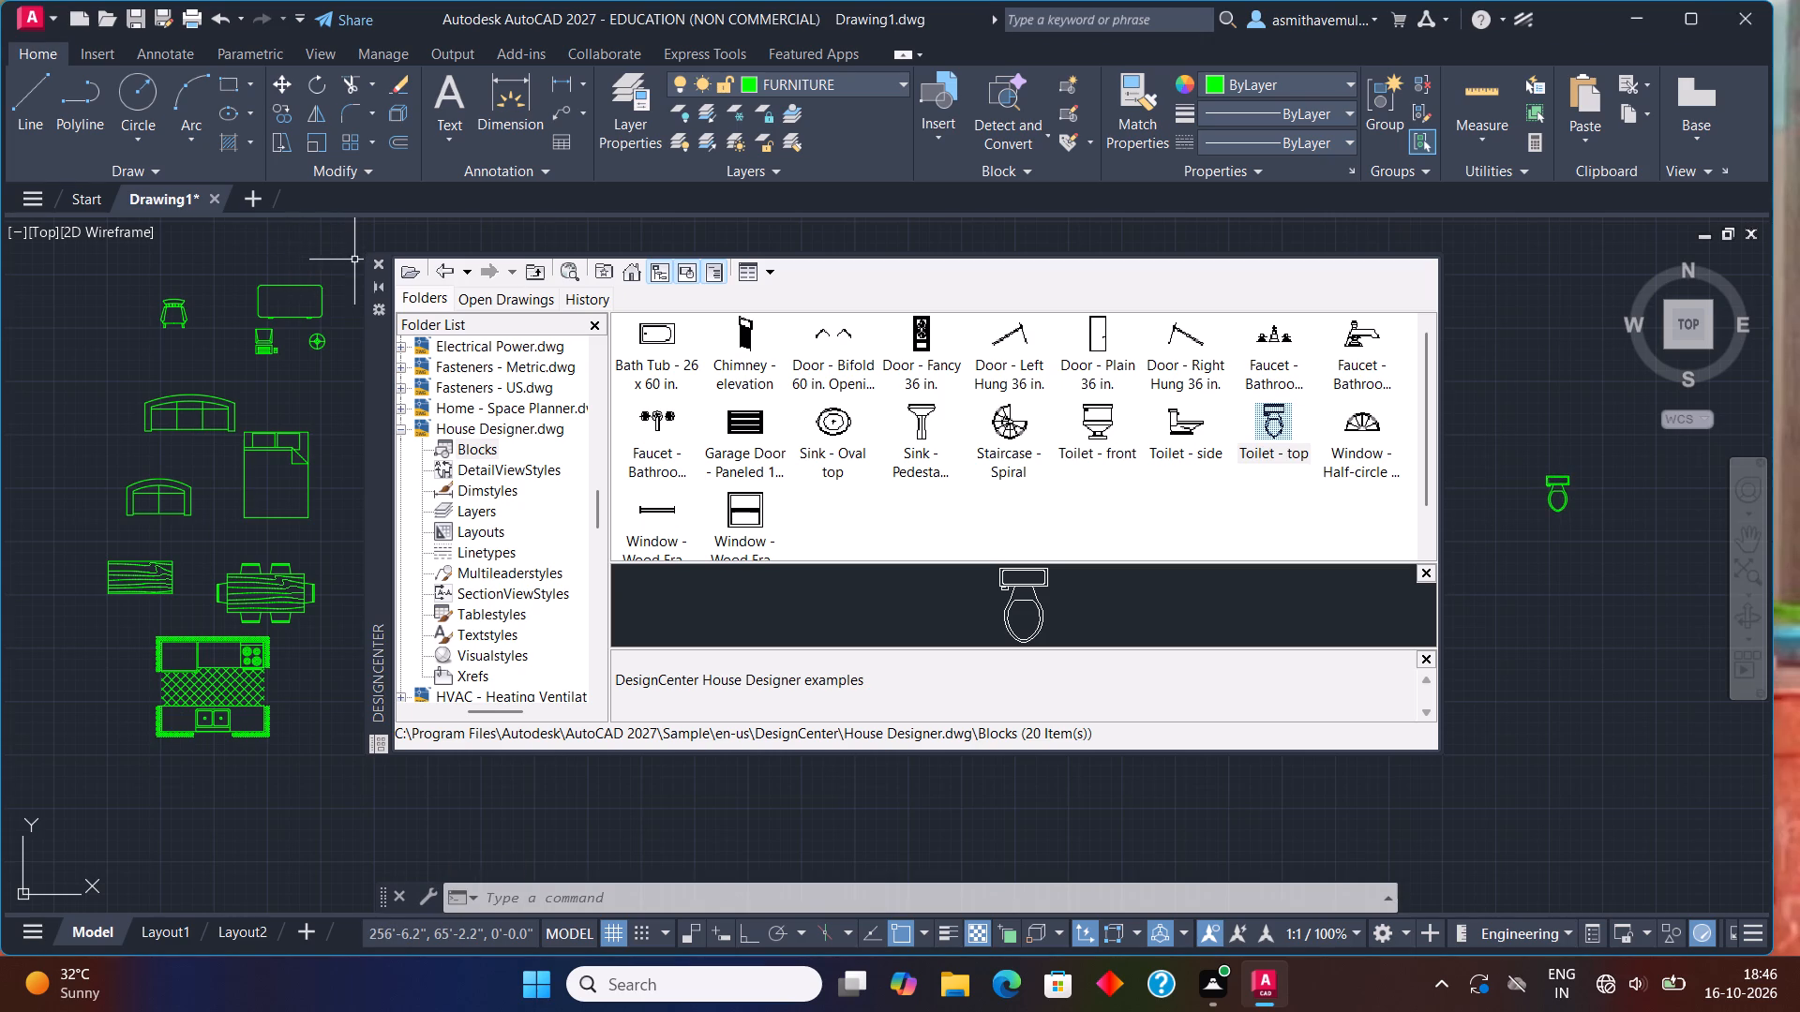
left_click(382, 265)
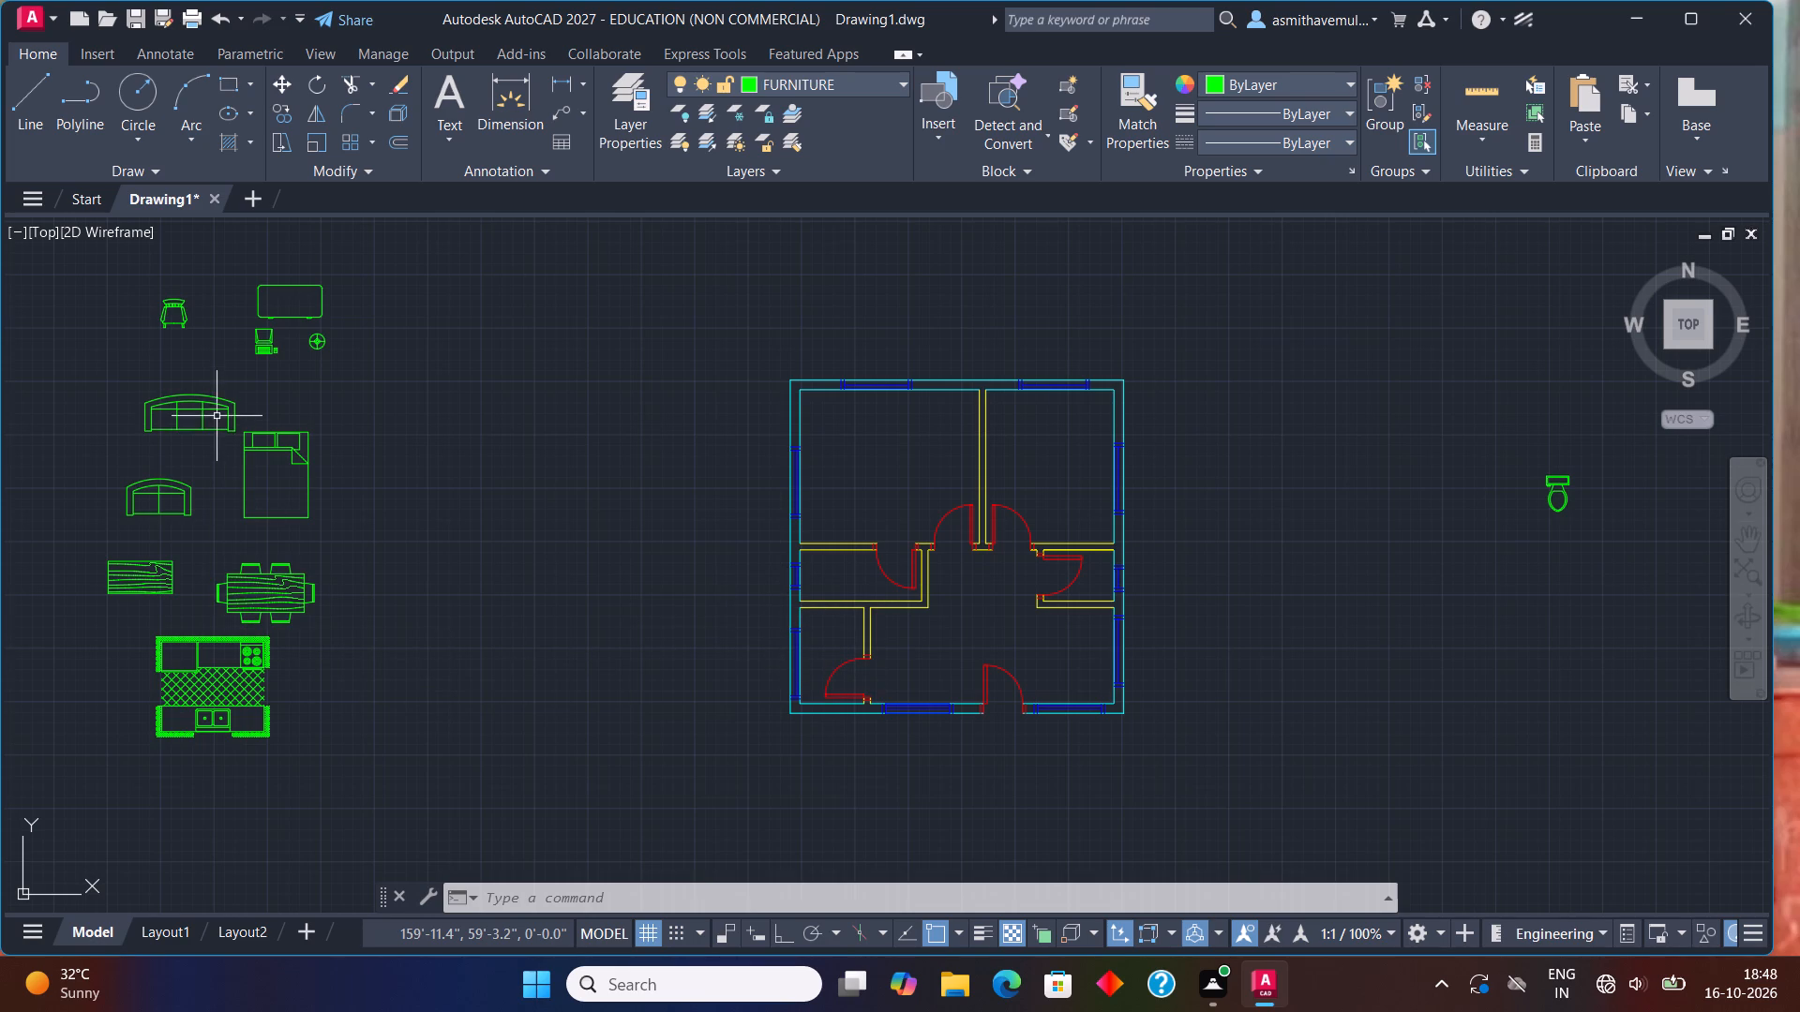
Move the queen bed out of the furniture group to the open space near the floor plan's left outer wall.
left_click(248, 440)
left_click(306, 439)
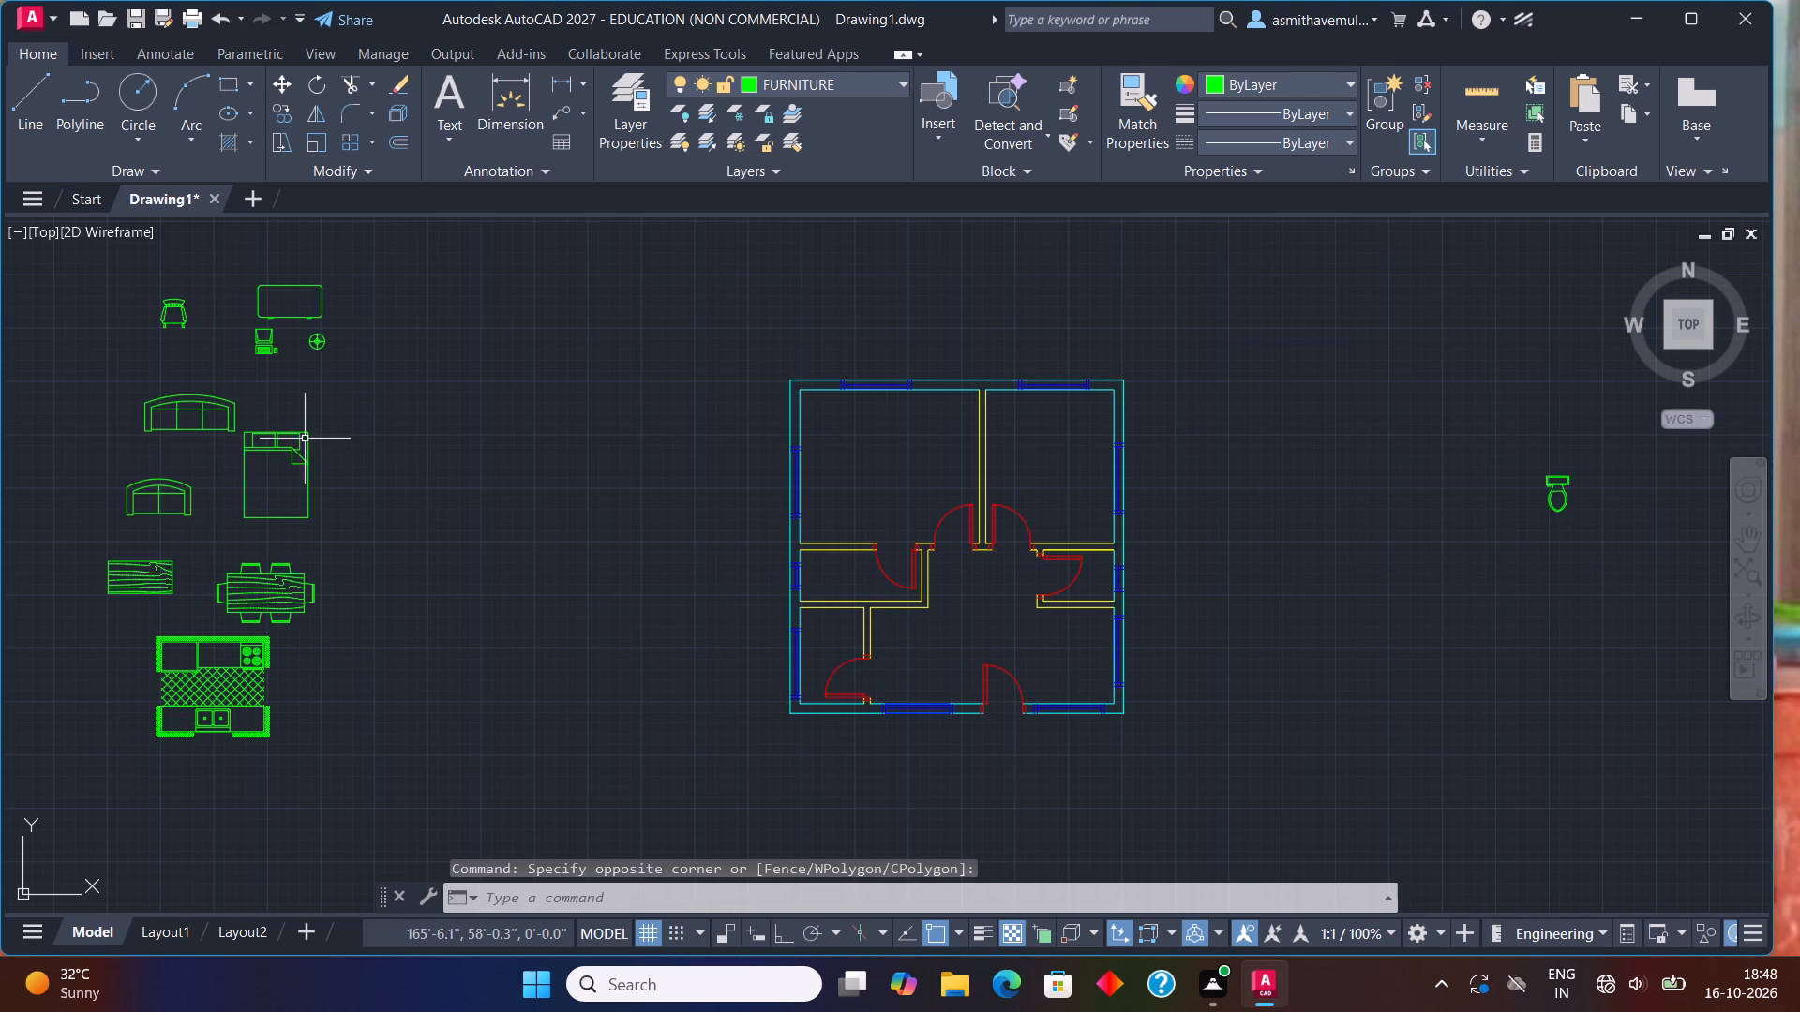
left_click(288, 434)
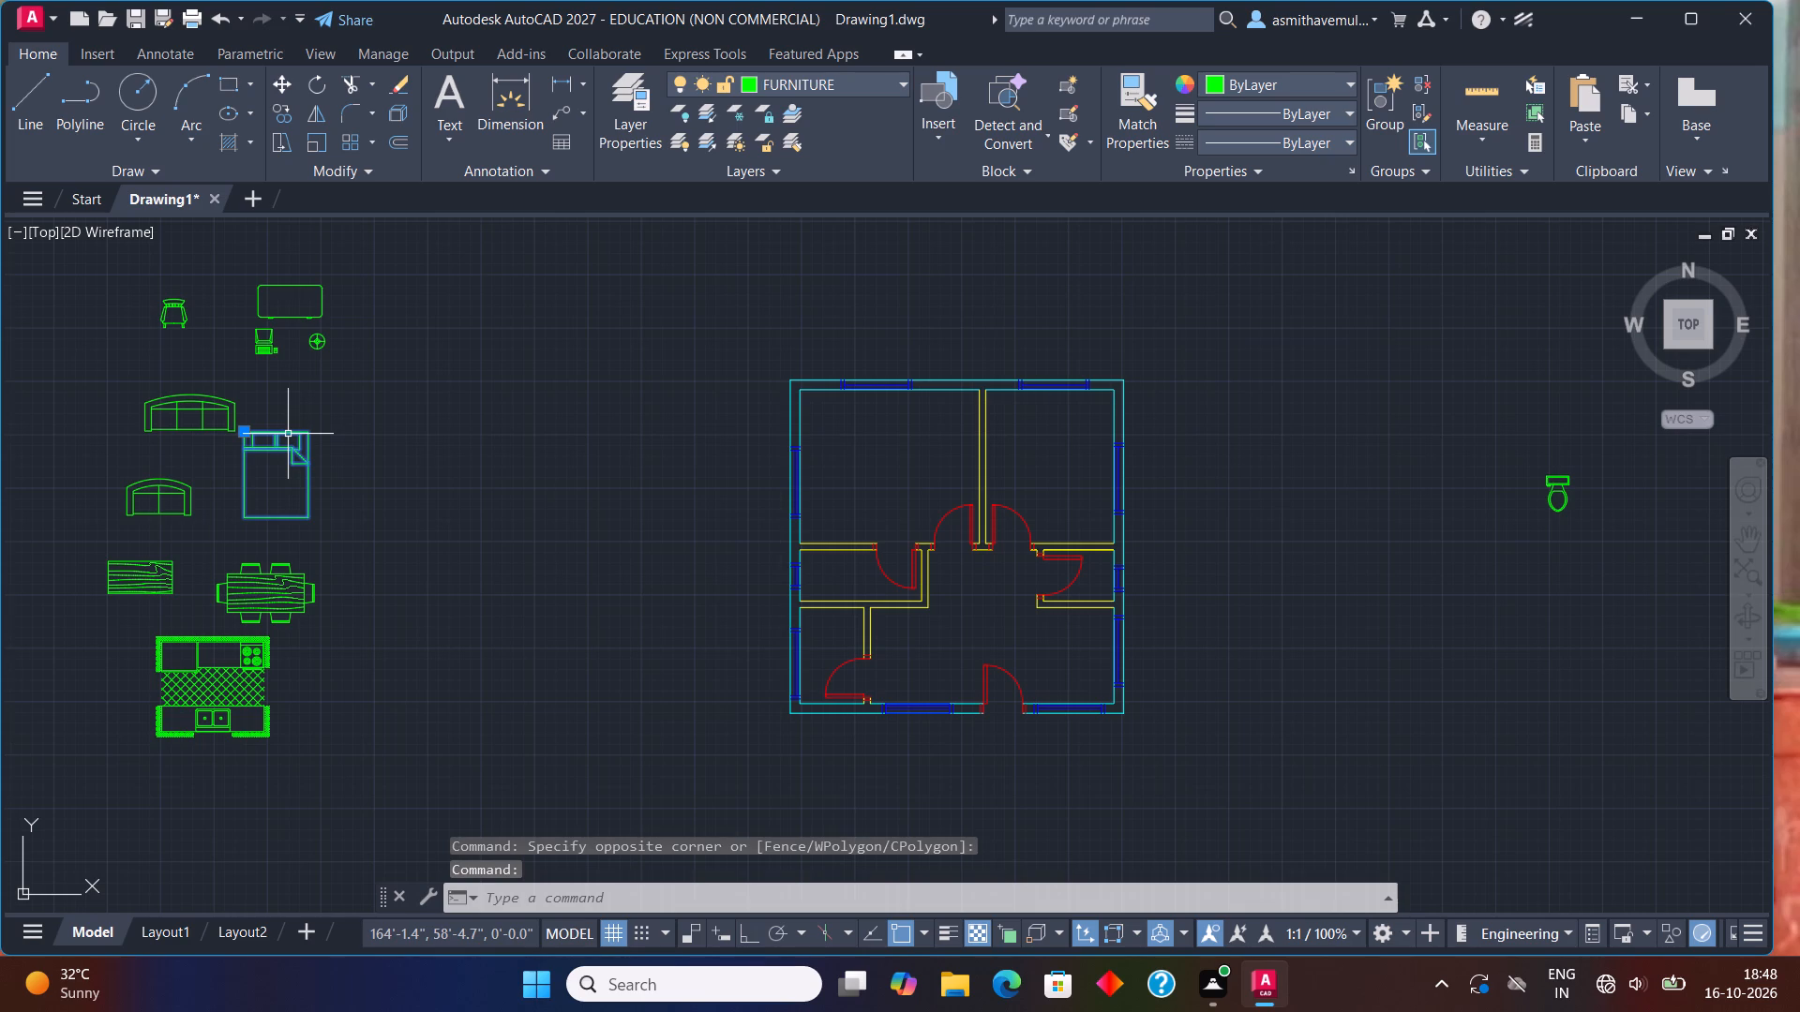
key("m")
key("Return")
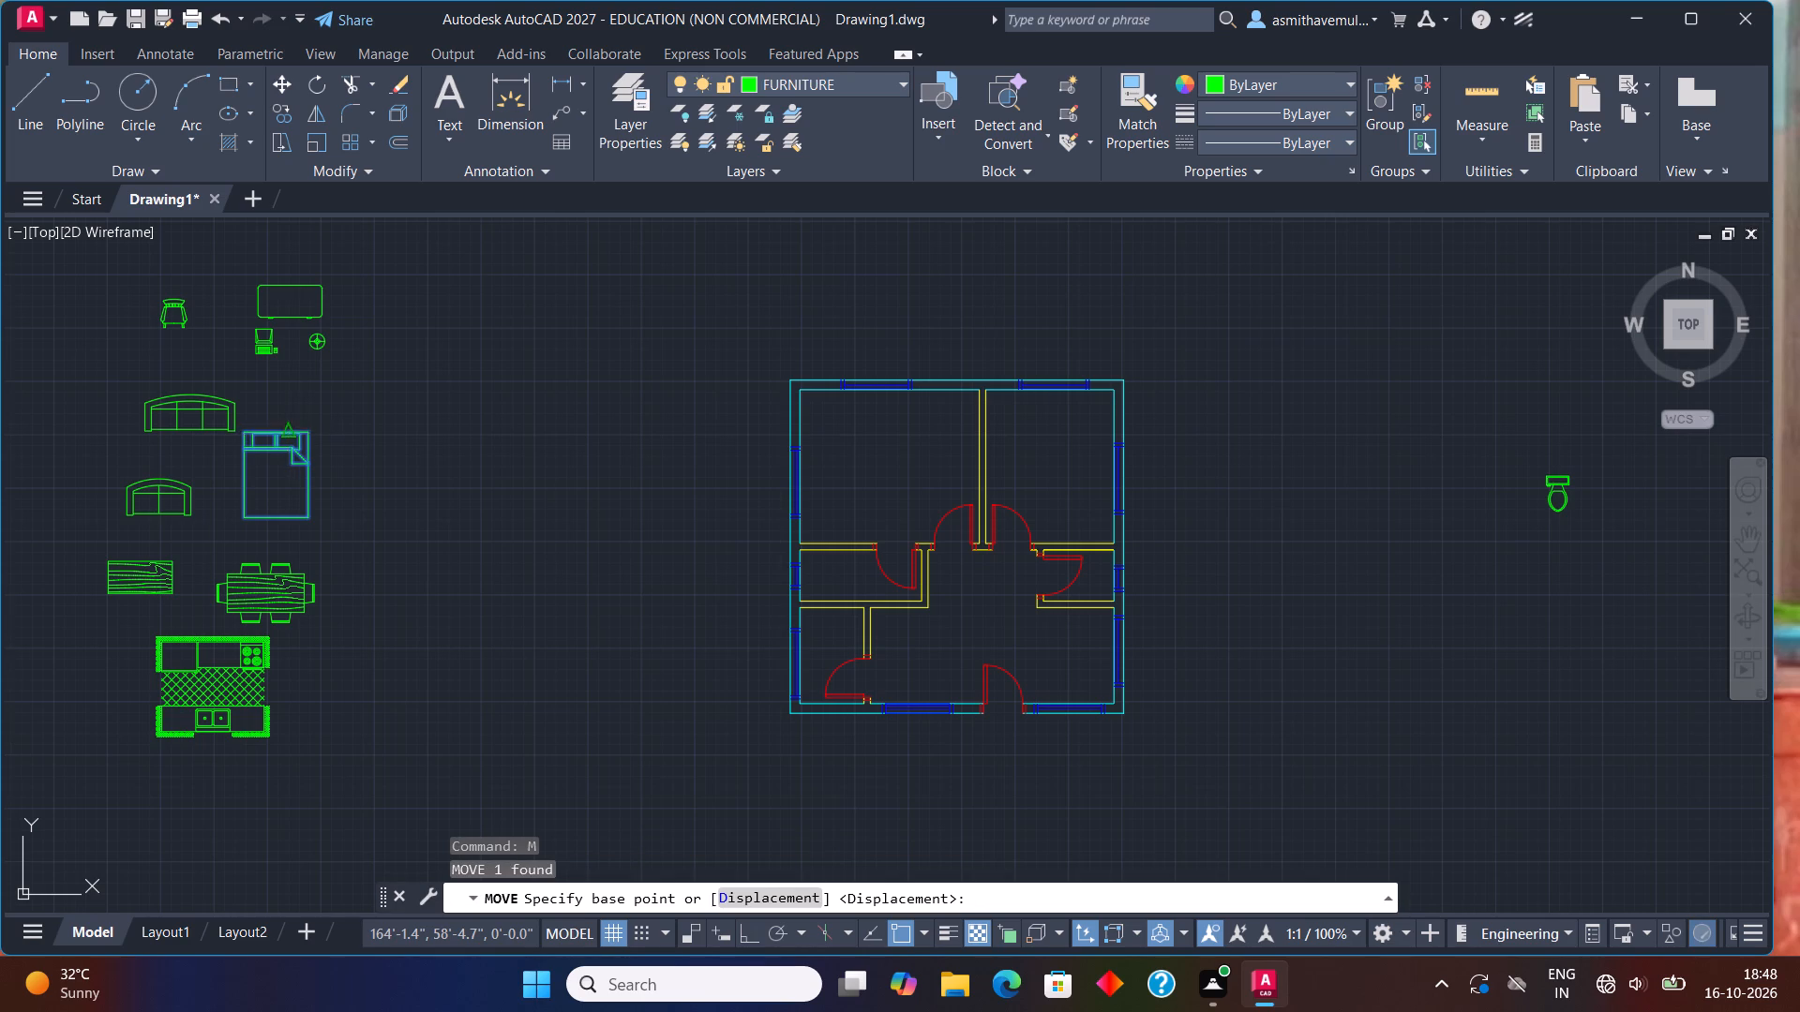
left_click(286, 437)
left_click(654, 540)
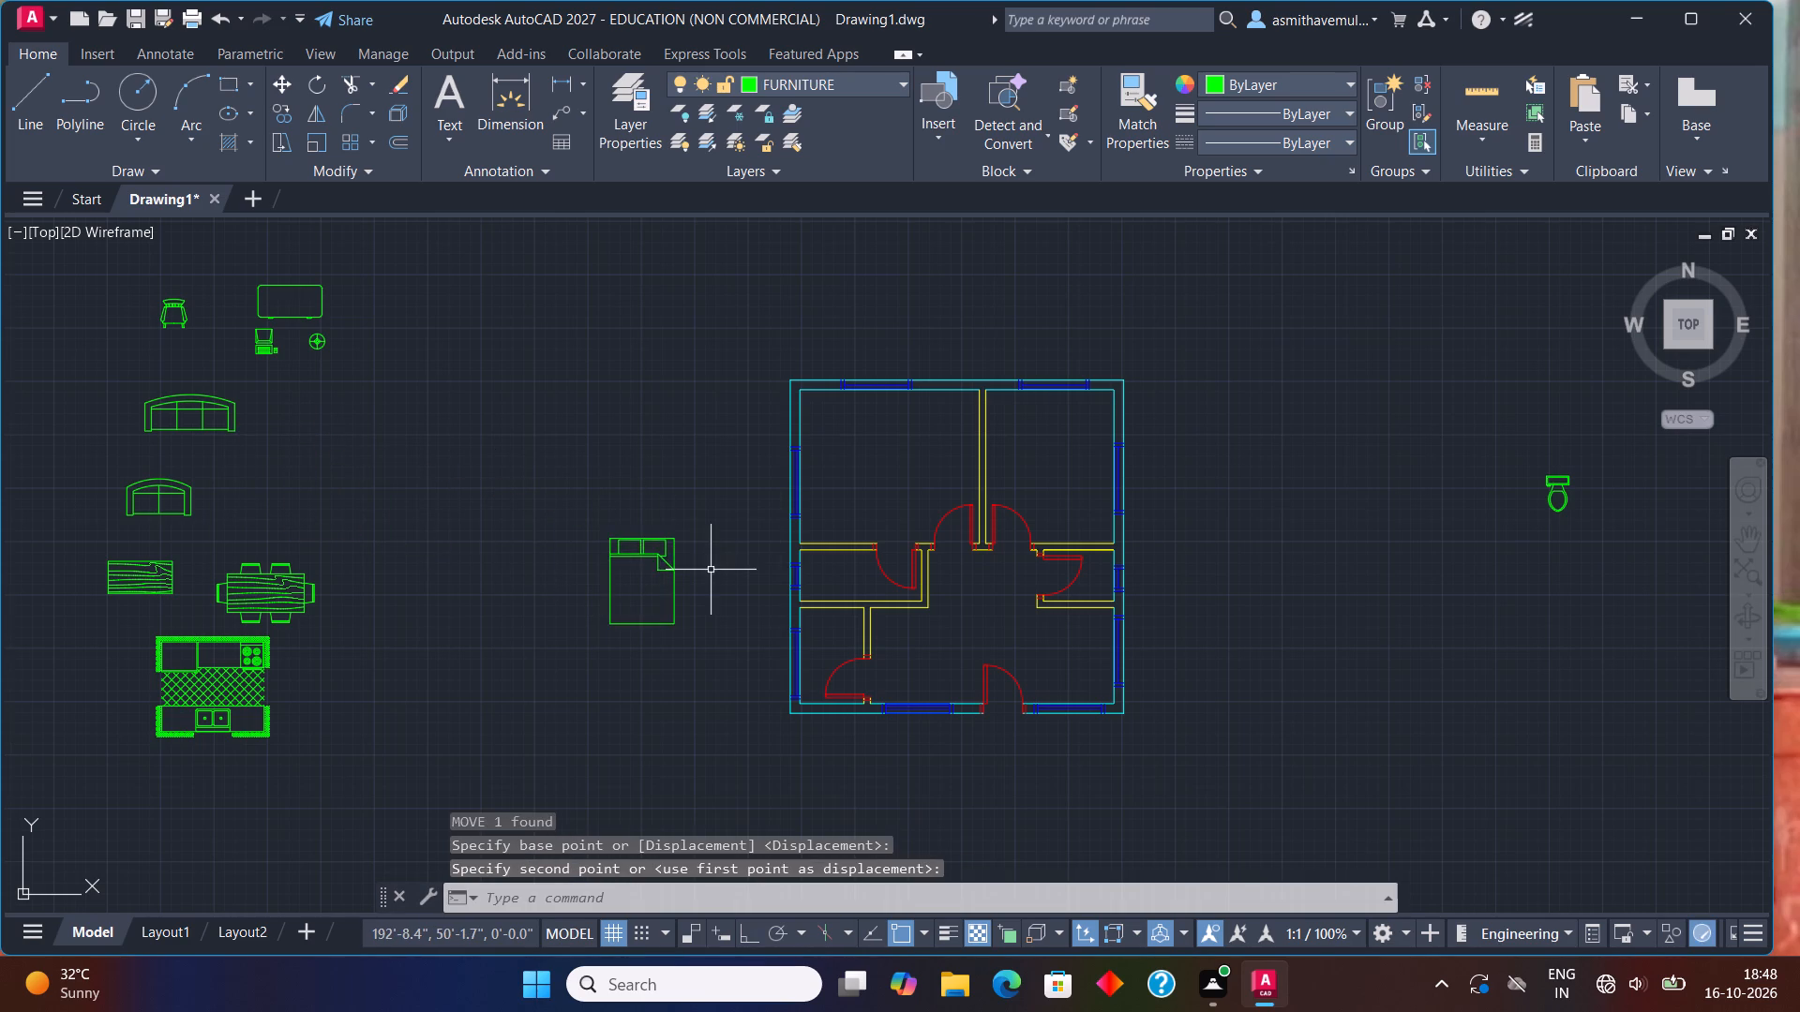
Rotate the queen bed 180° about its upper-right corner with Ortho on.
left_click_drag(711, 570, 508, 654)
key("r")
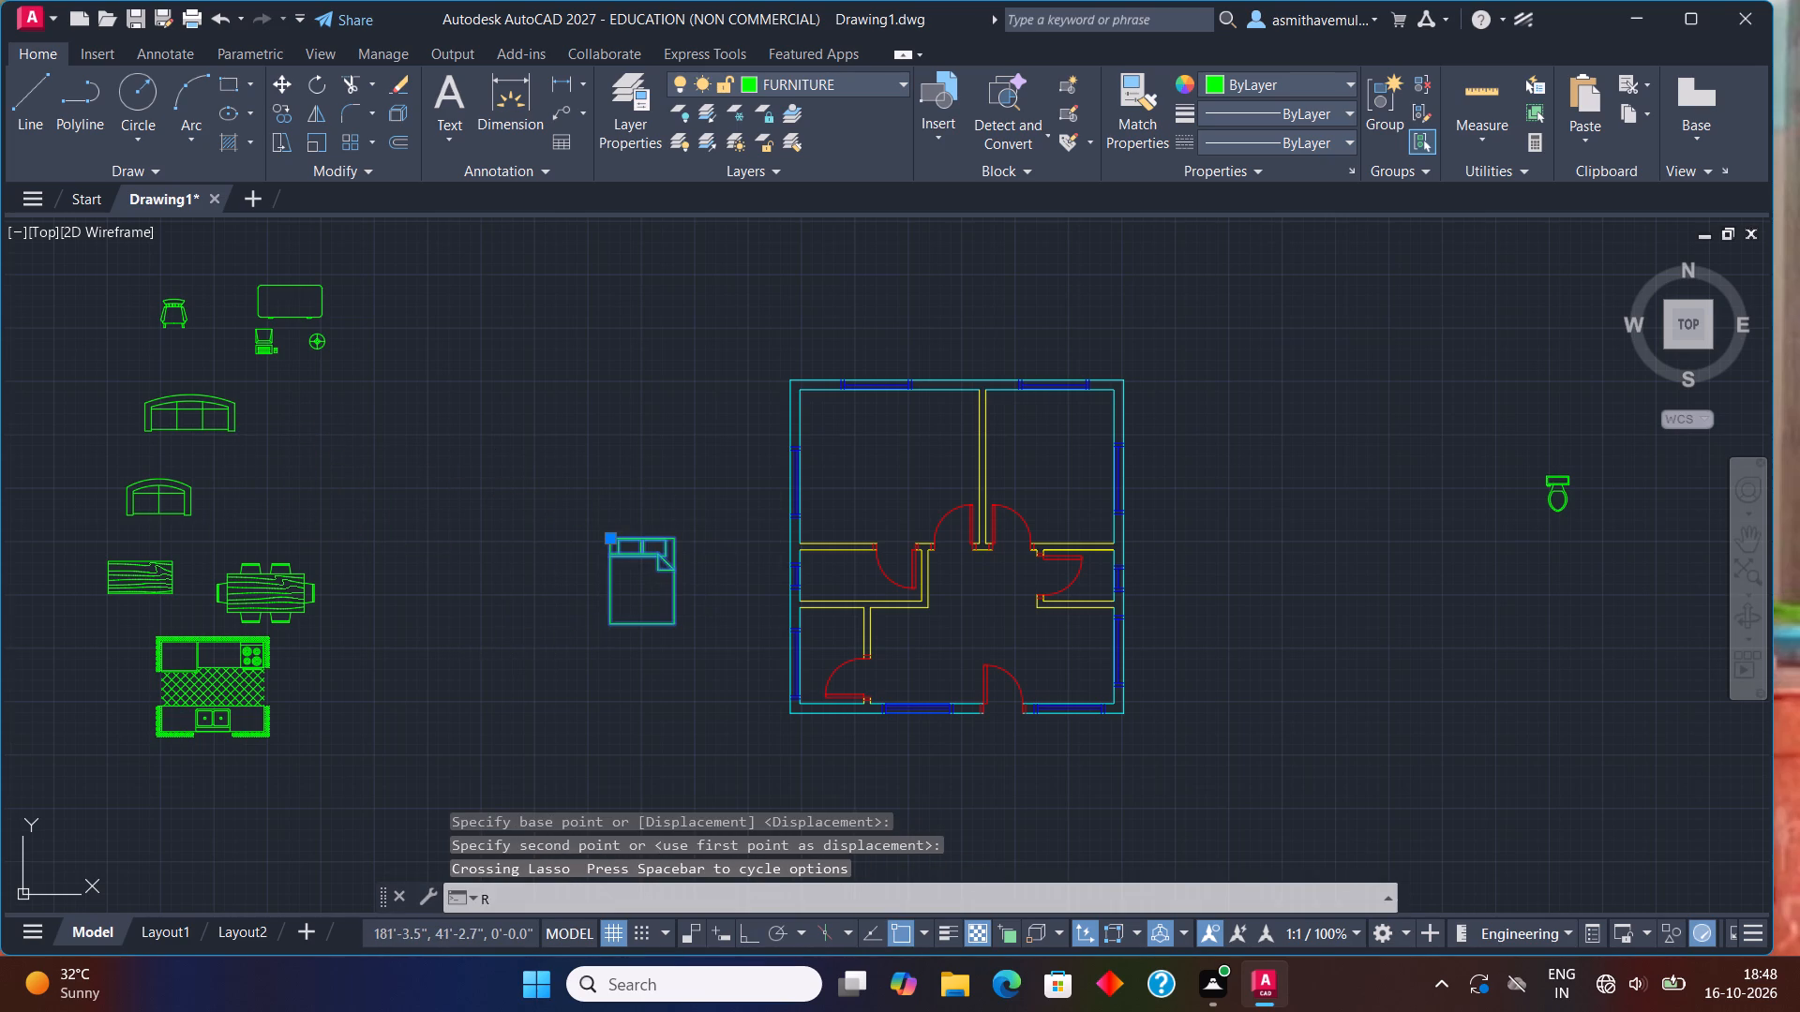
key("o")
key("Return")
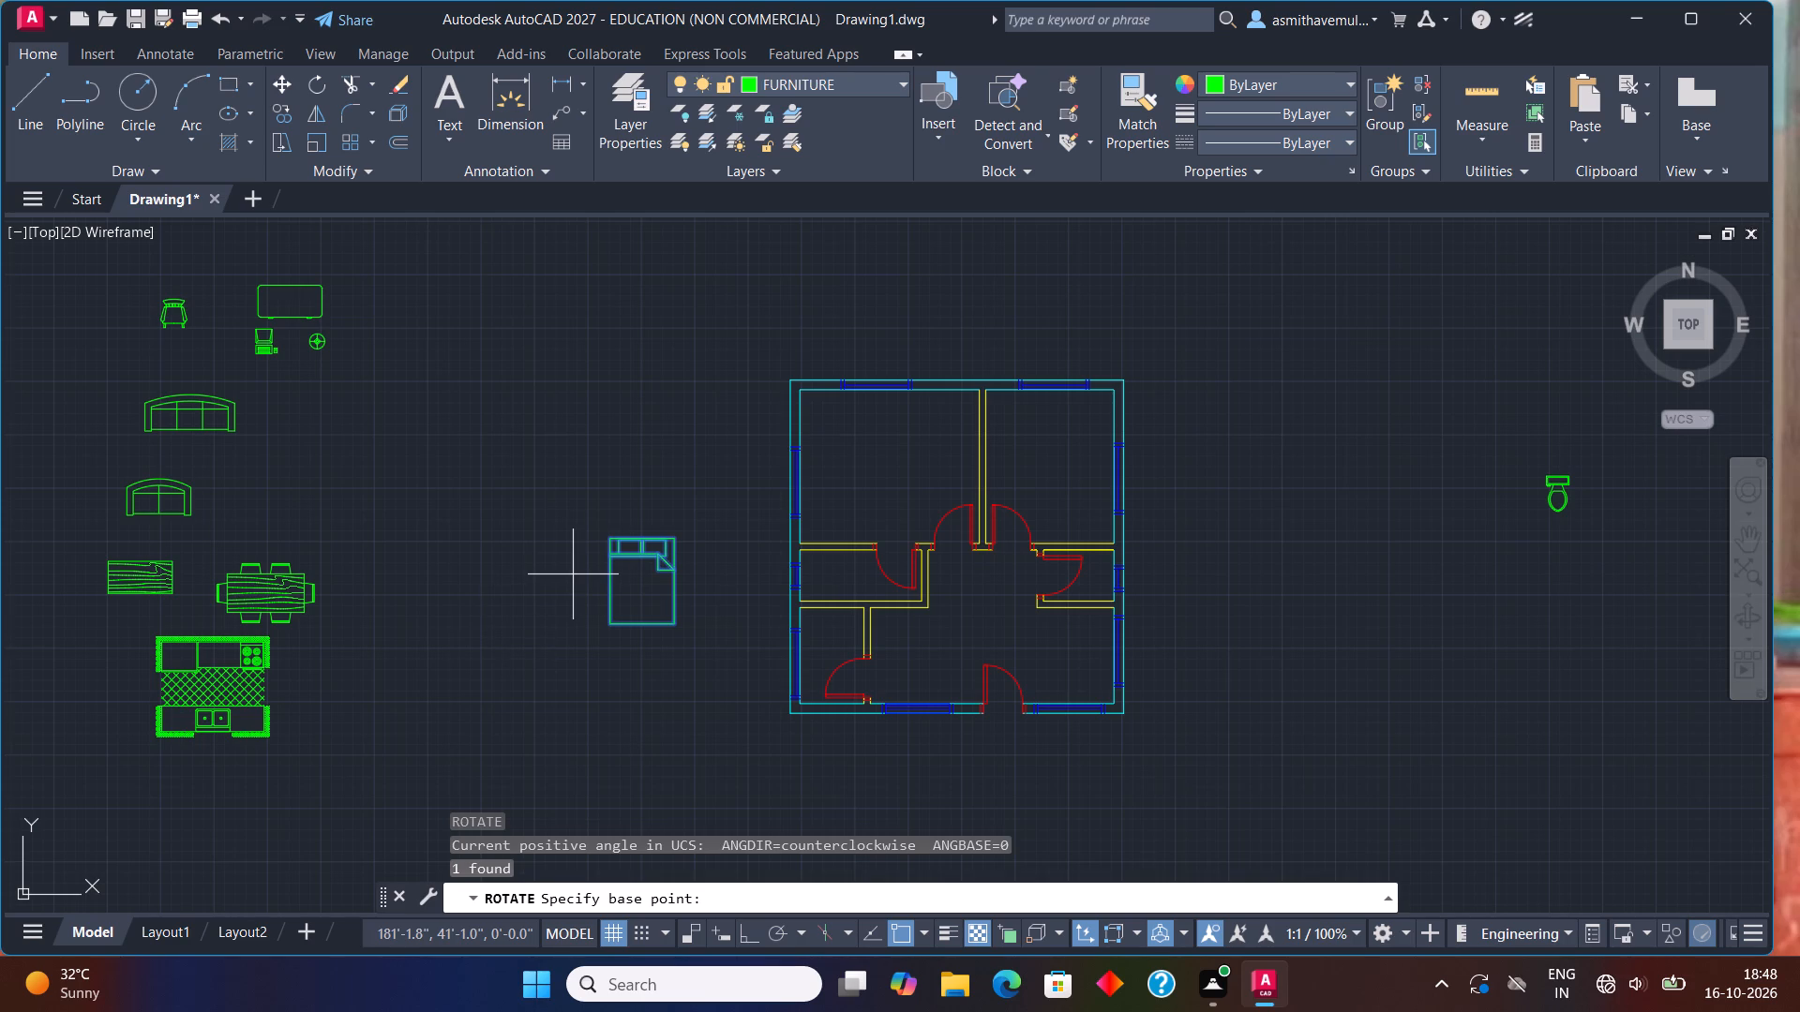
left_click(679, 534)
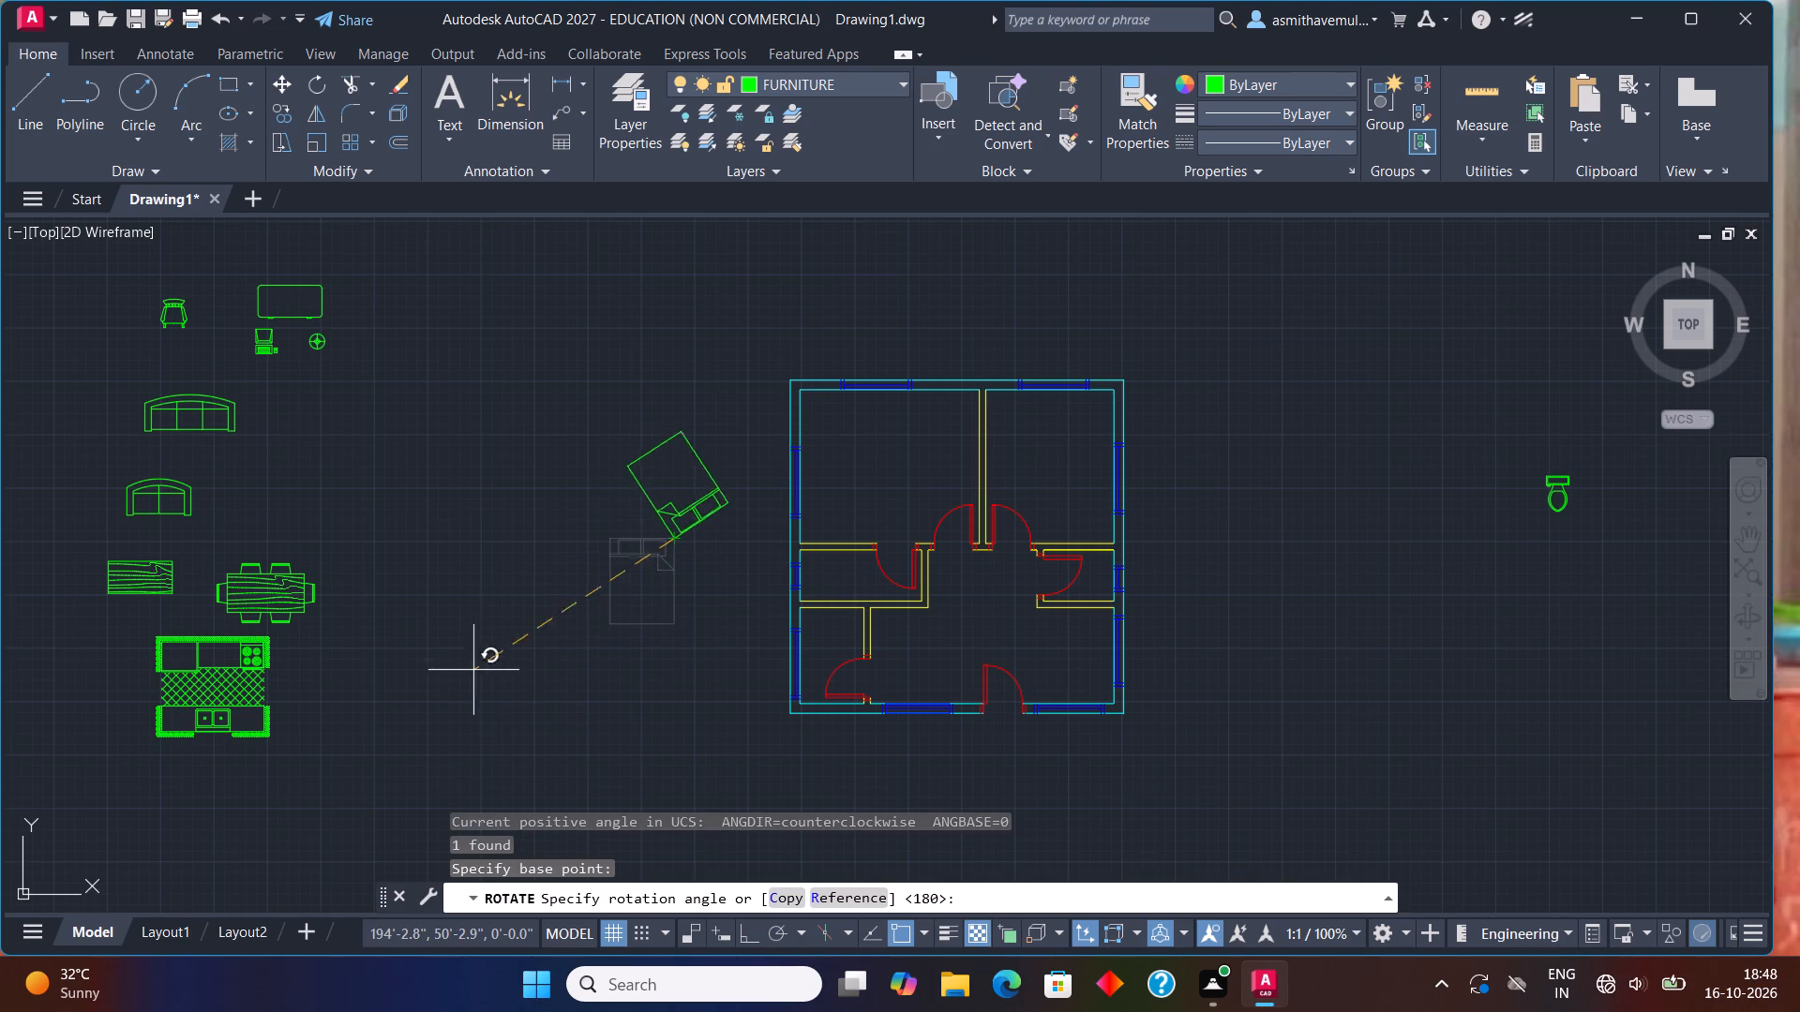
key("F8")
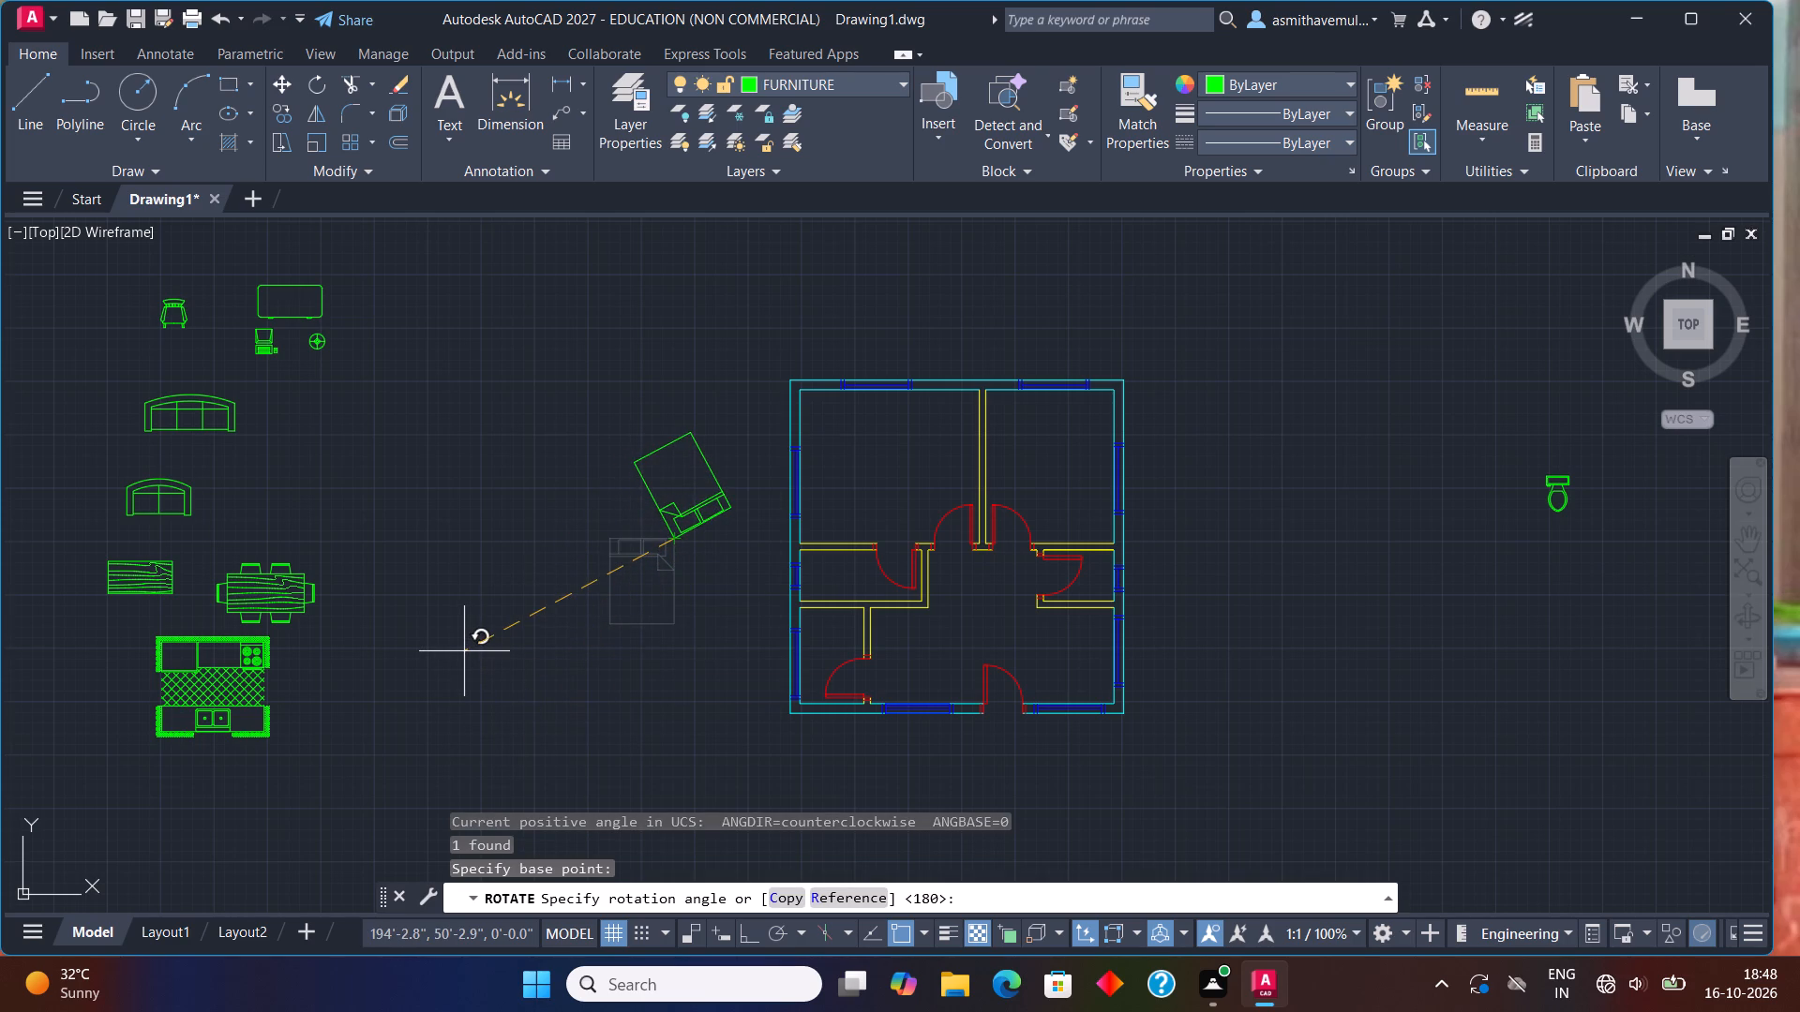
left_click(524, 565)
With Ortho off, copy the queen bed from its headboard midpoint into the upper-left bedroom, against the bottom wall beside the outer wall.
left_click_drag(749, 490, 705, 559)
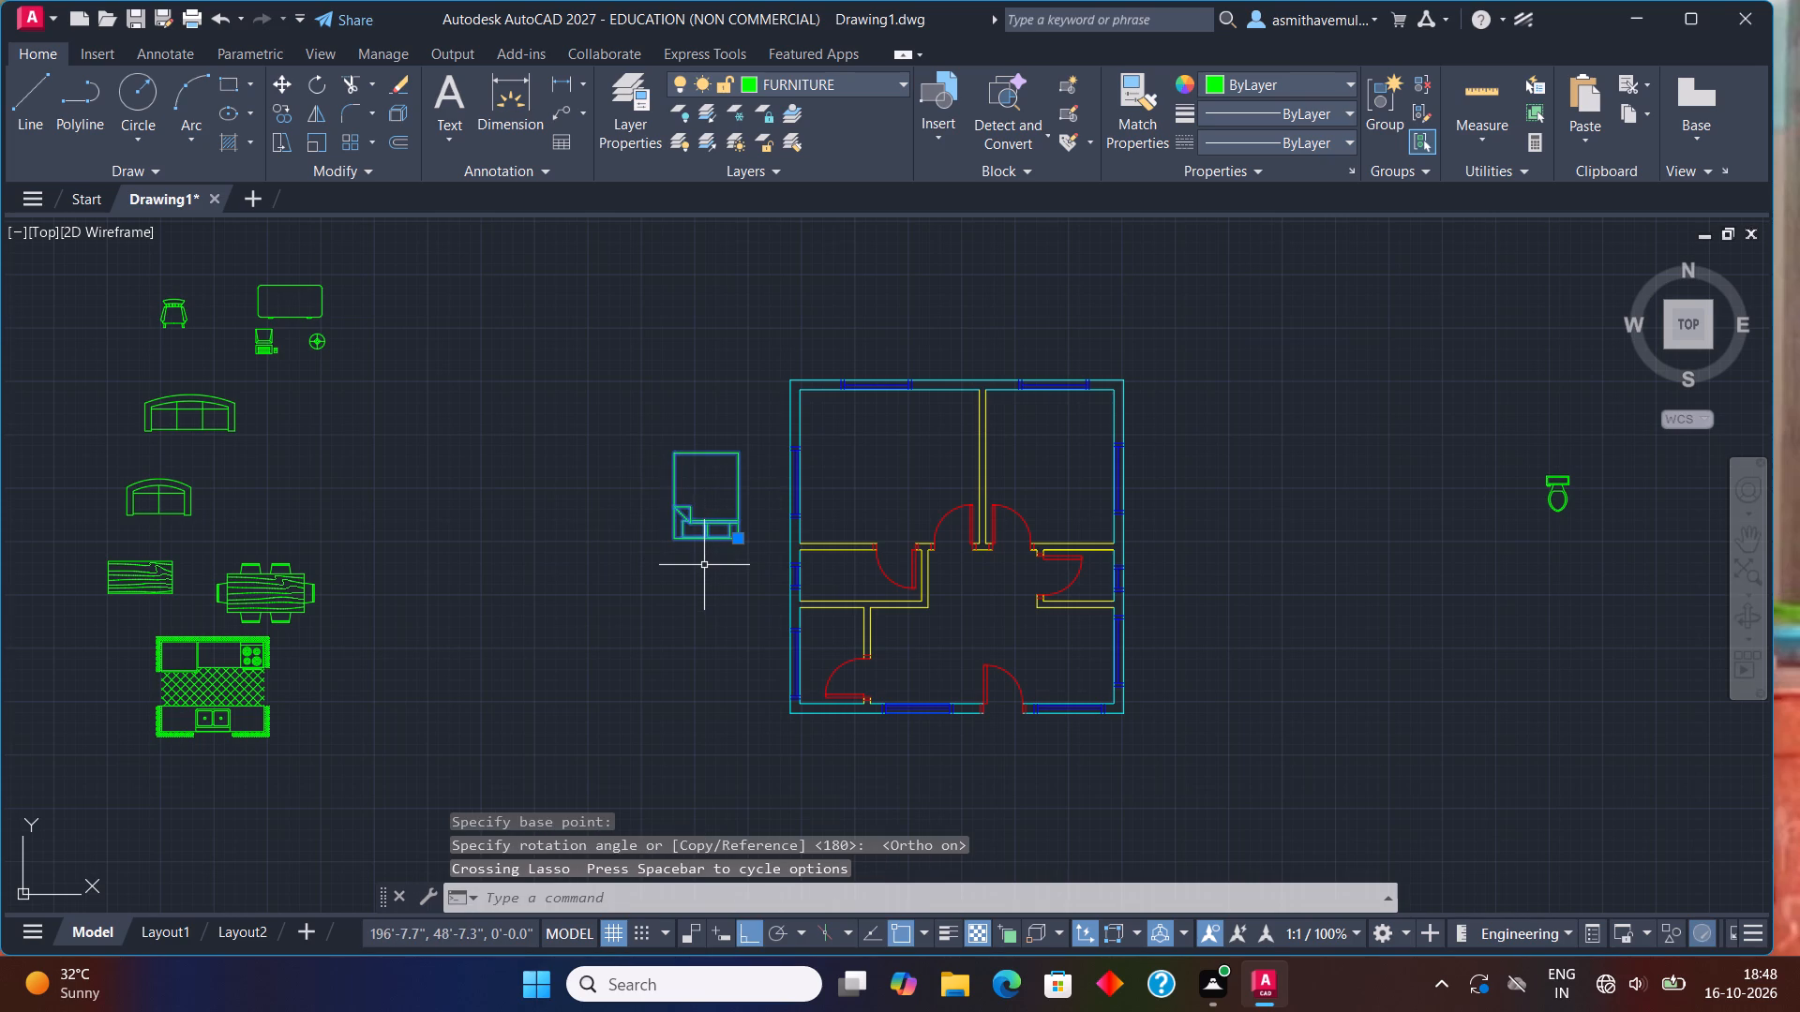
key("F8")
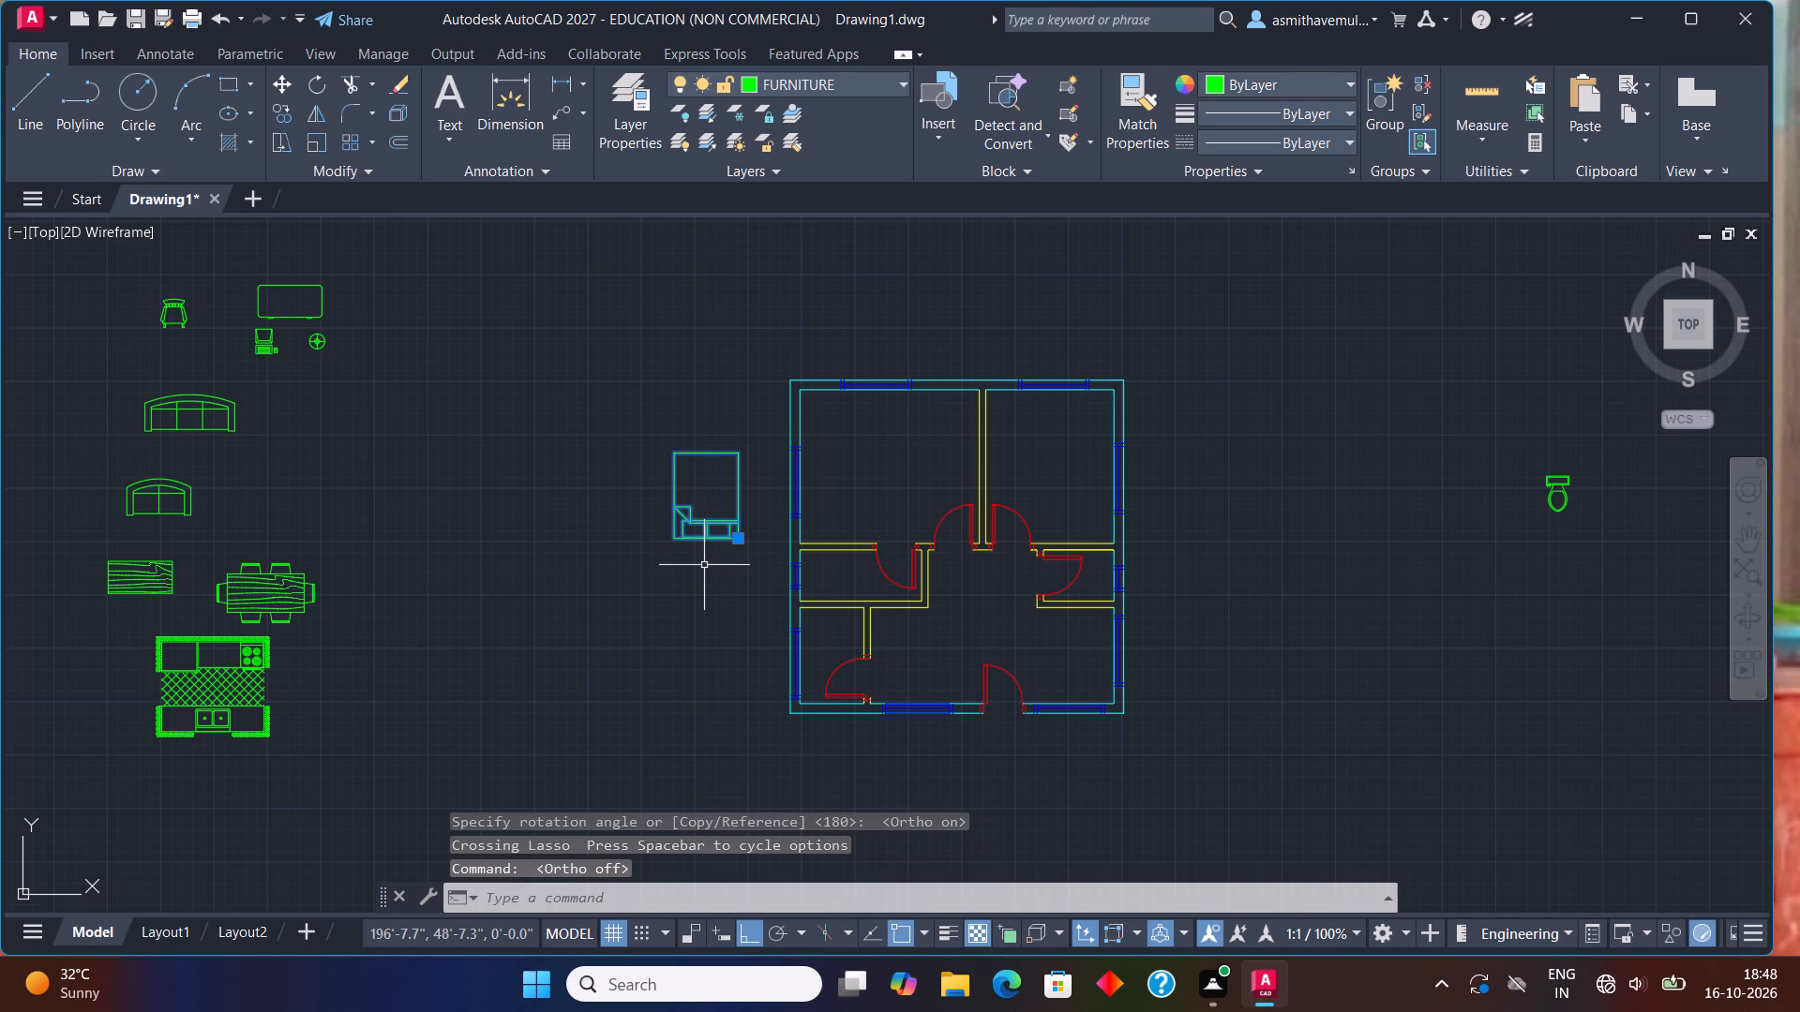
type("COPY")
key("Return")
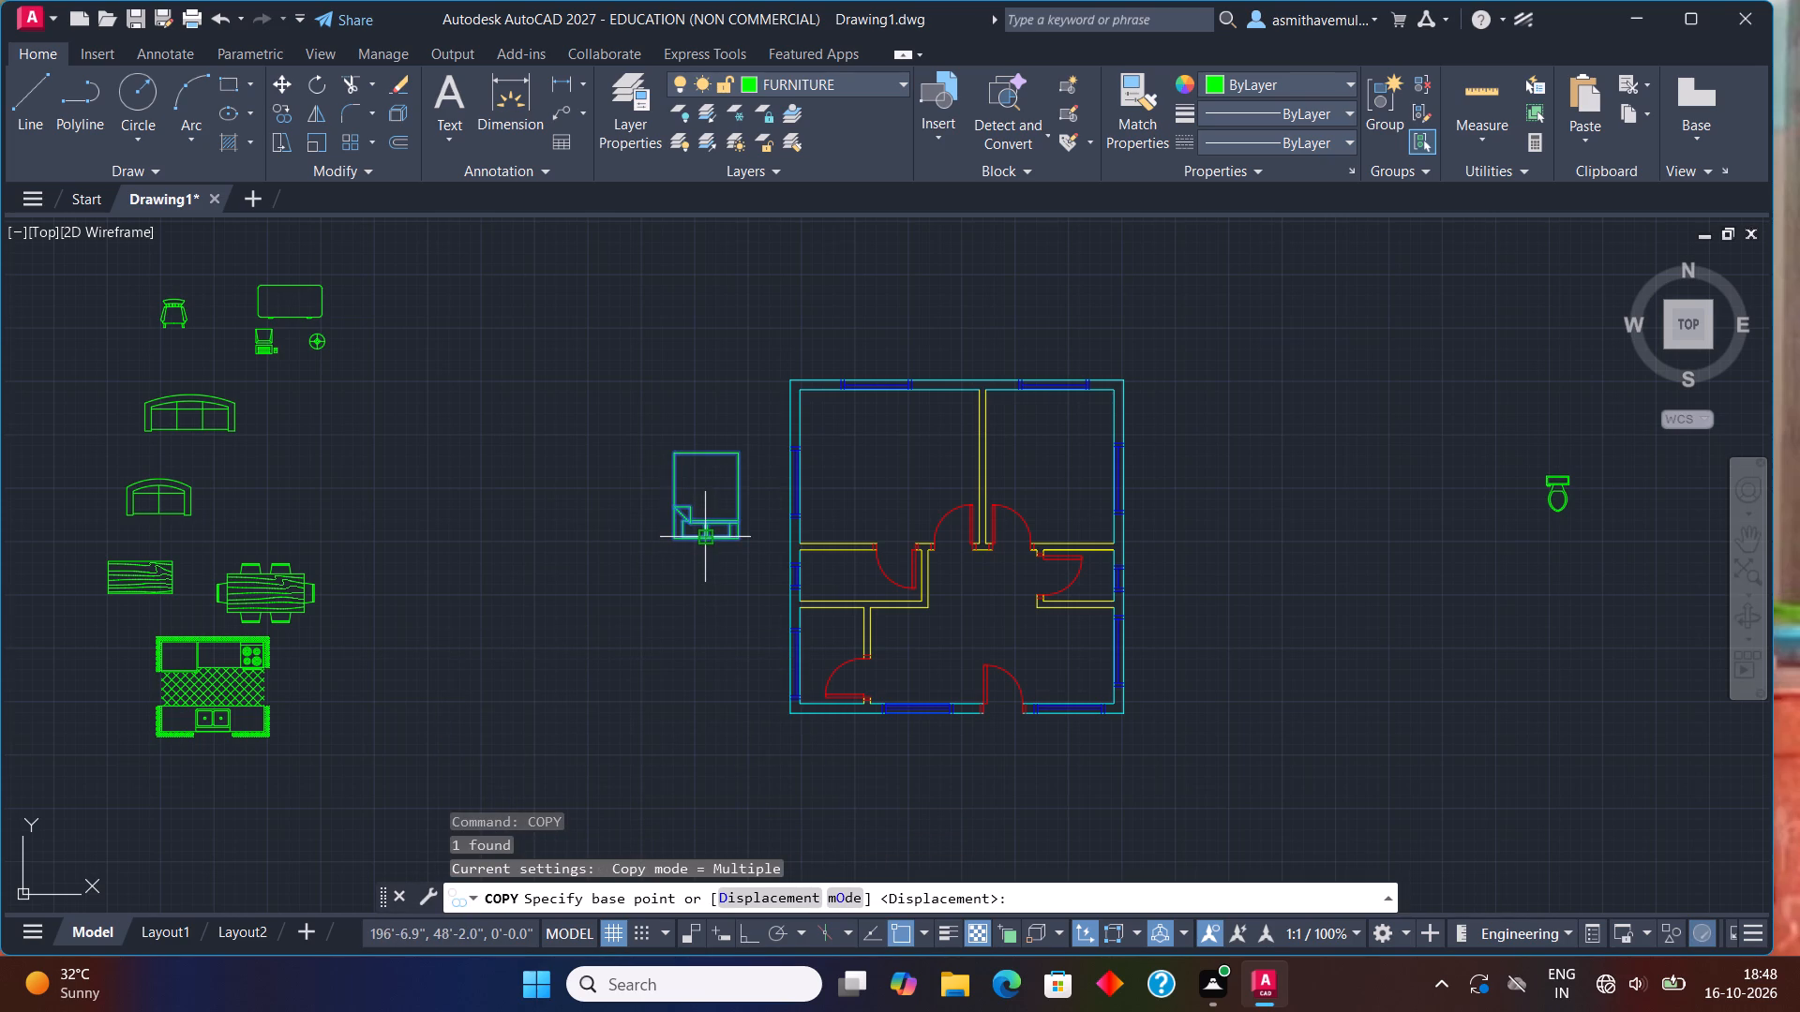
left_click(704, 539)
scroll(878, 553, "up", 4)
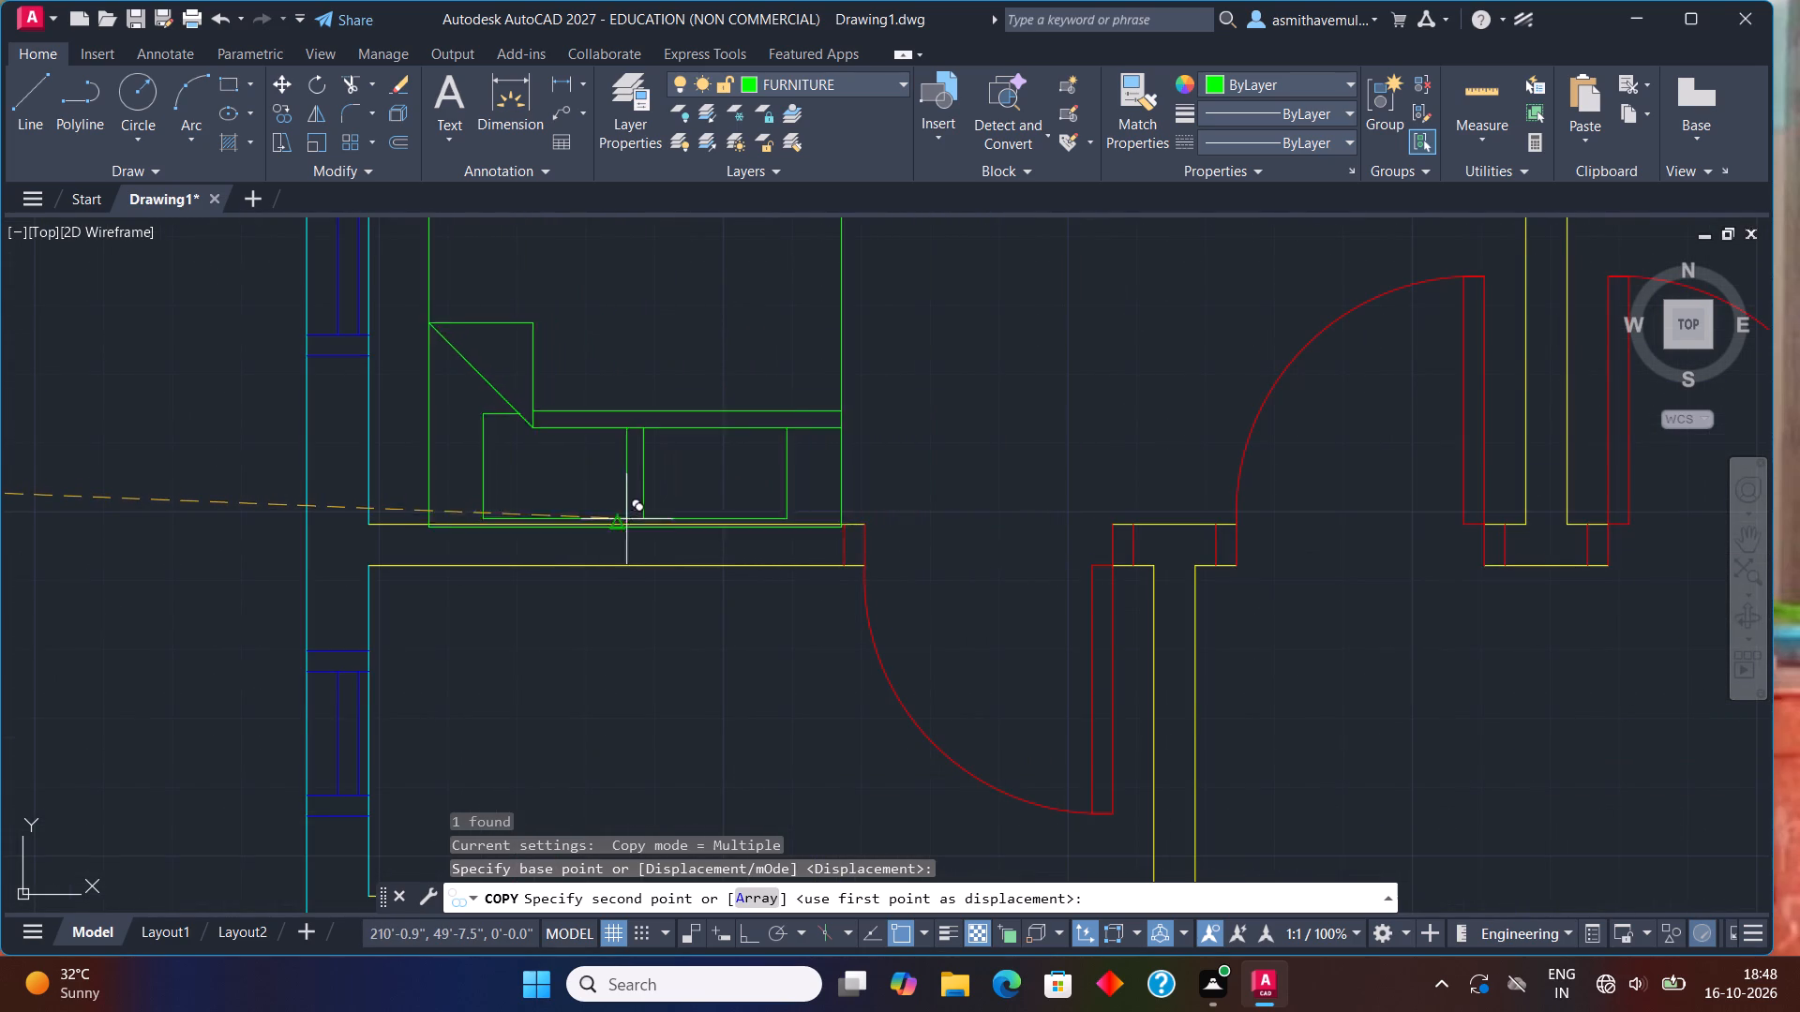
scroll(589, 515, "up", 1)
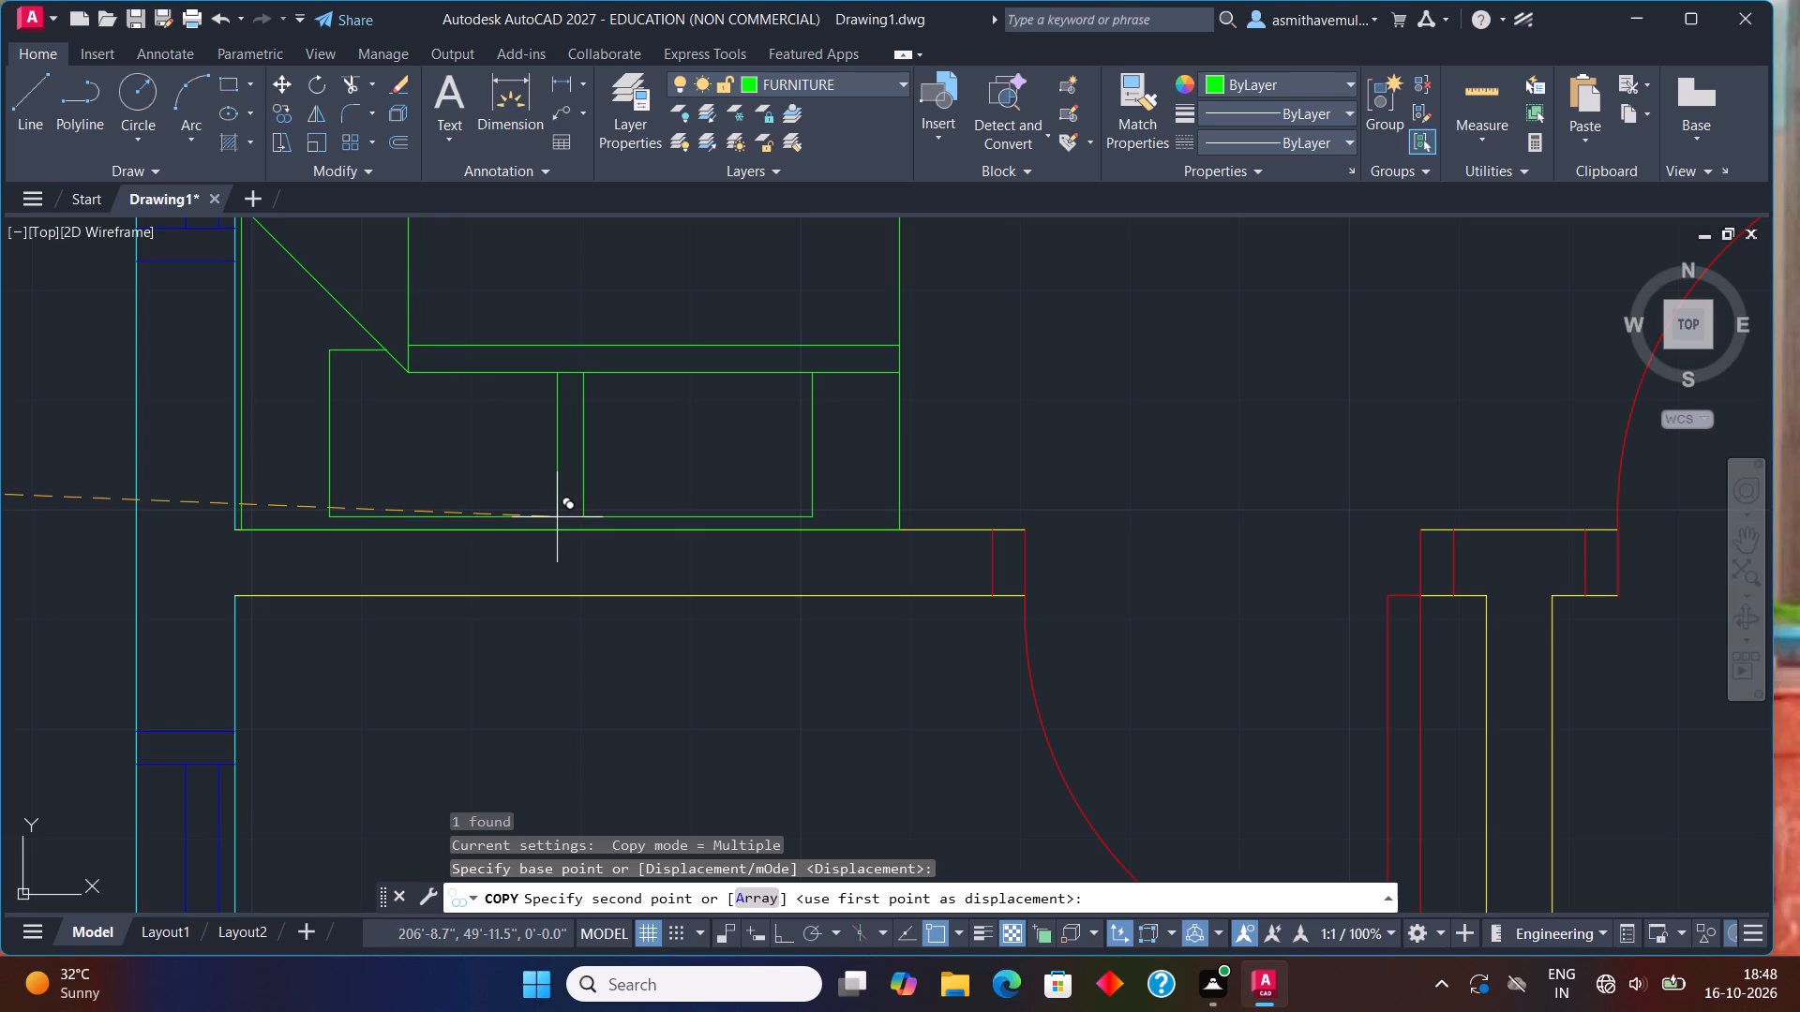
left_click(556, 517)
Place a second copy of the queen bed in the upper-right bedroom, in the lower corner beside the right outer wall.
scroll(683, 502, "down", 3)
scroll(821, 542, "down", 1)
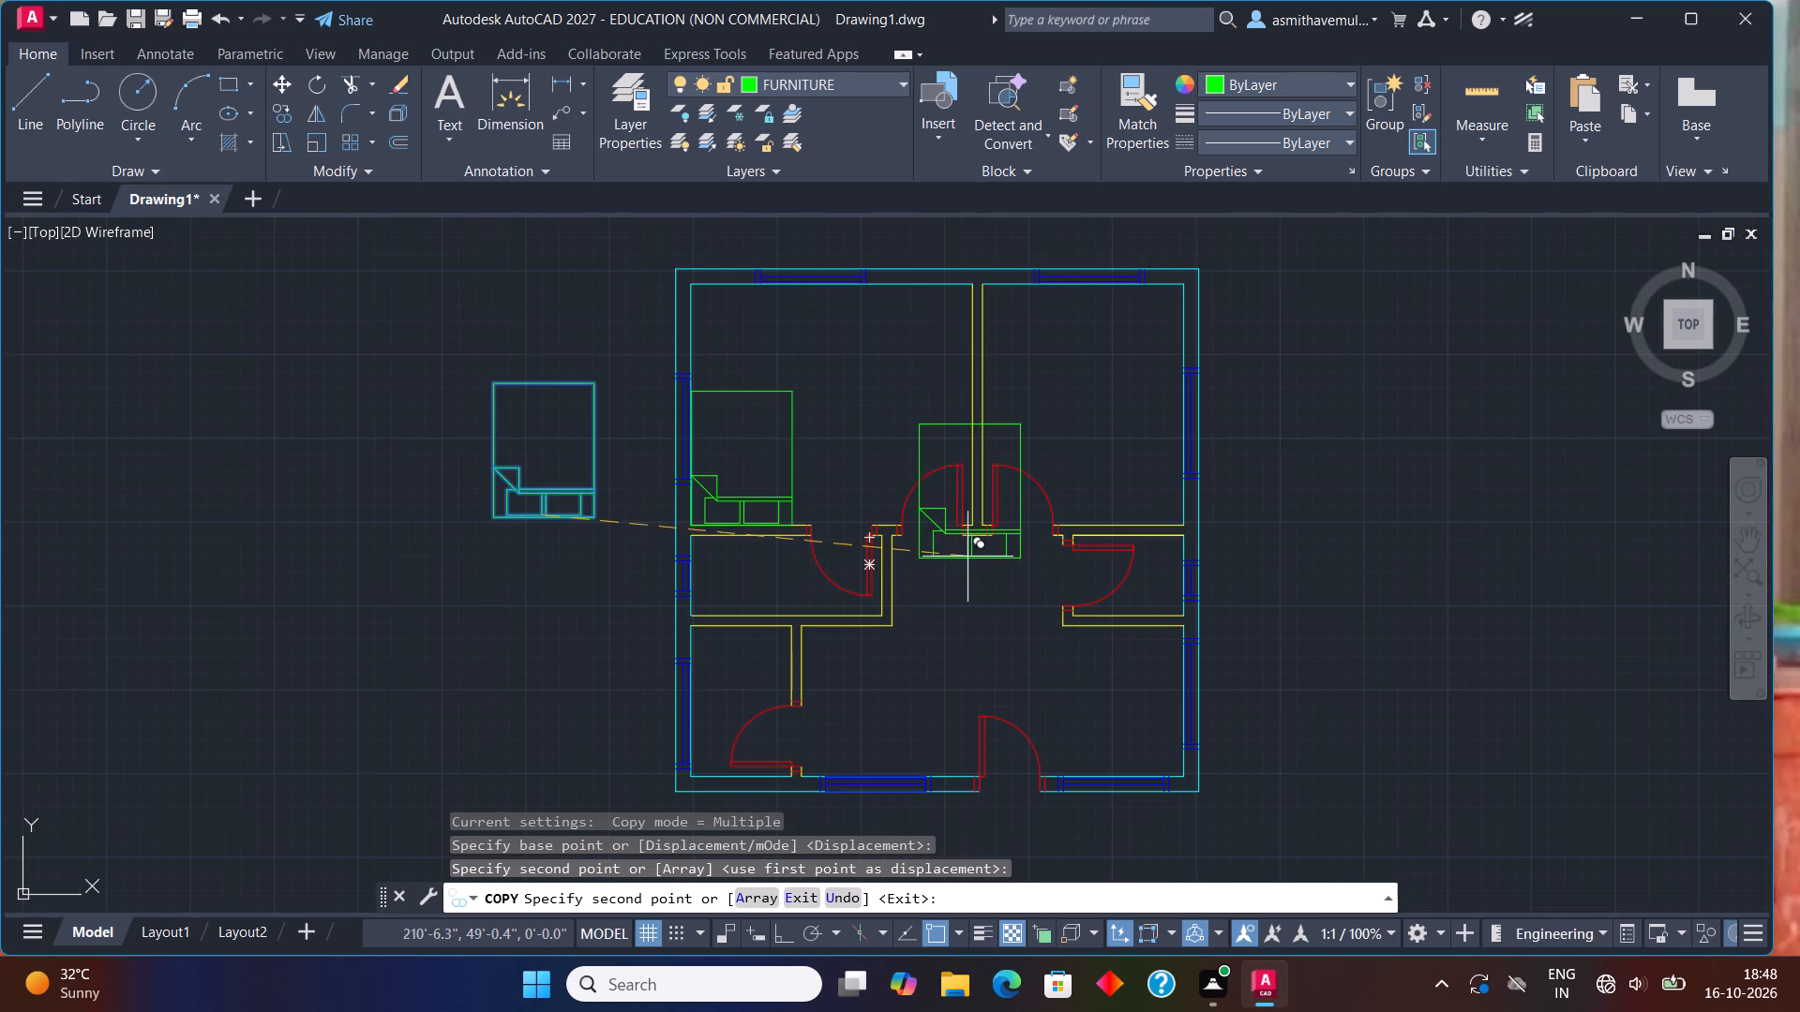
middle_click_drag(976, 557, 342, 551)
scroll(432, 531, "up", 1)
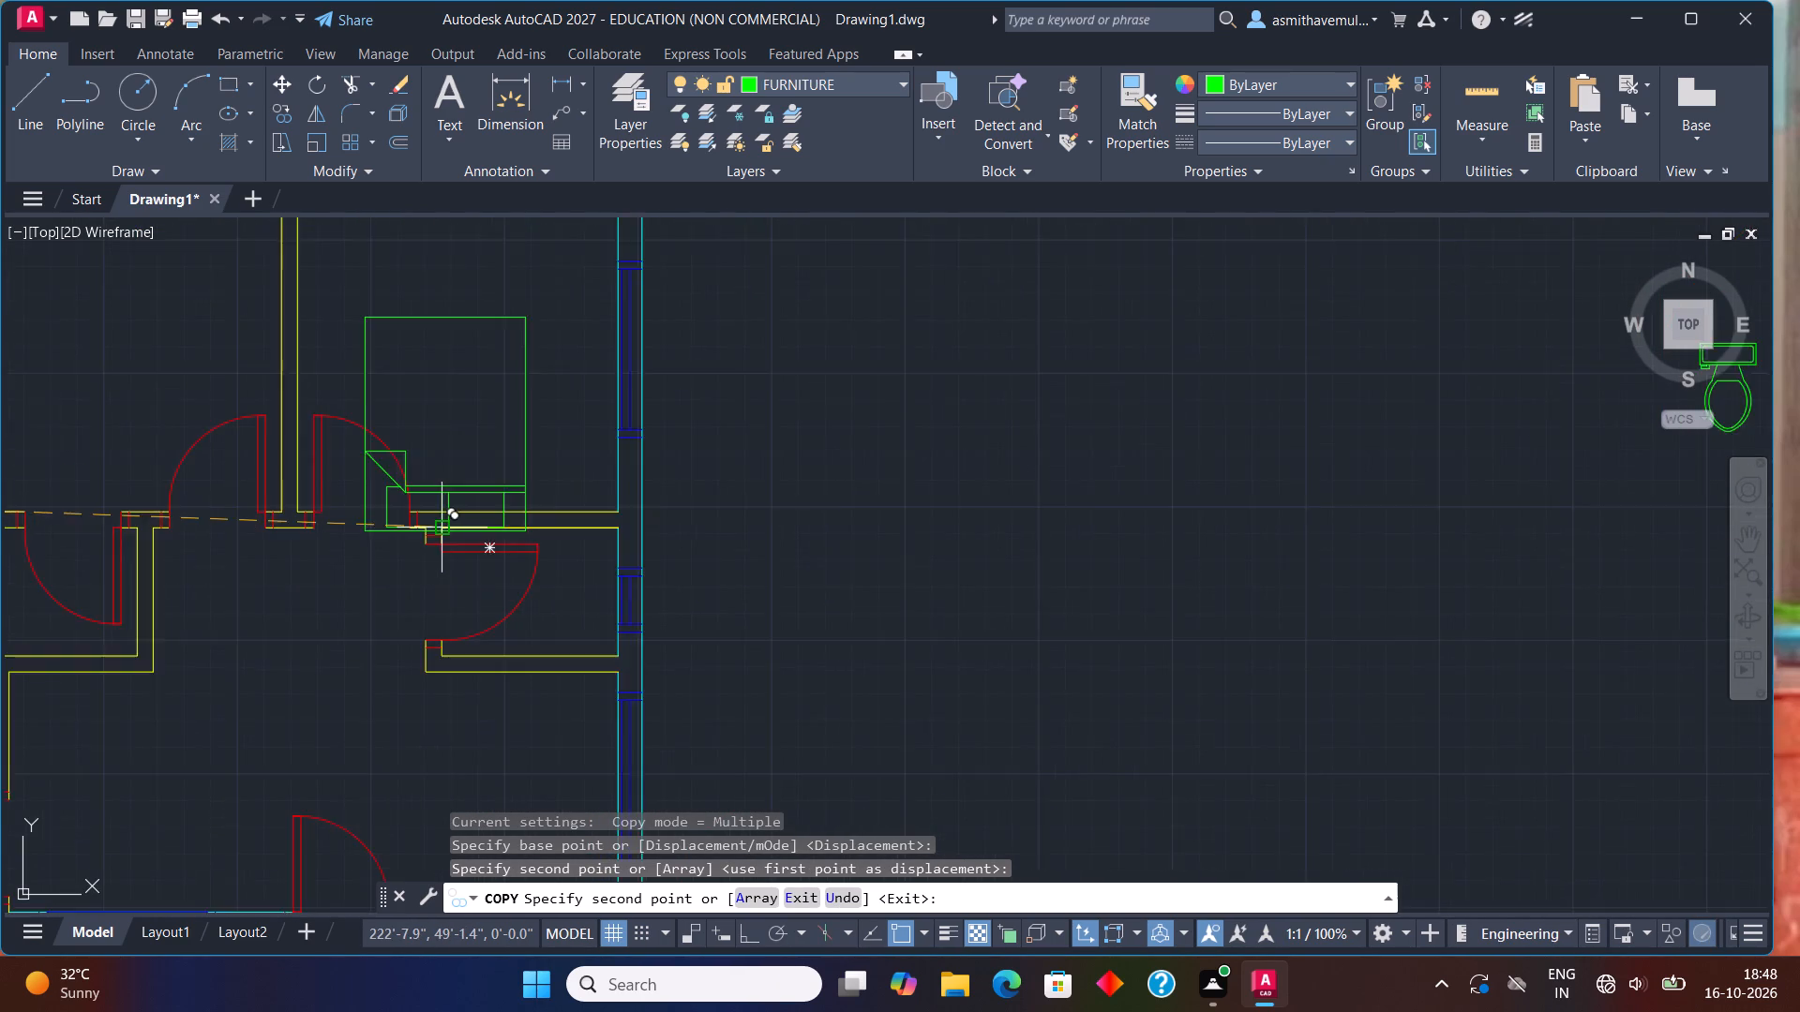
scroll(440, 528, "up", 1)
scroll(551, 502, "up", 1)
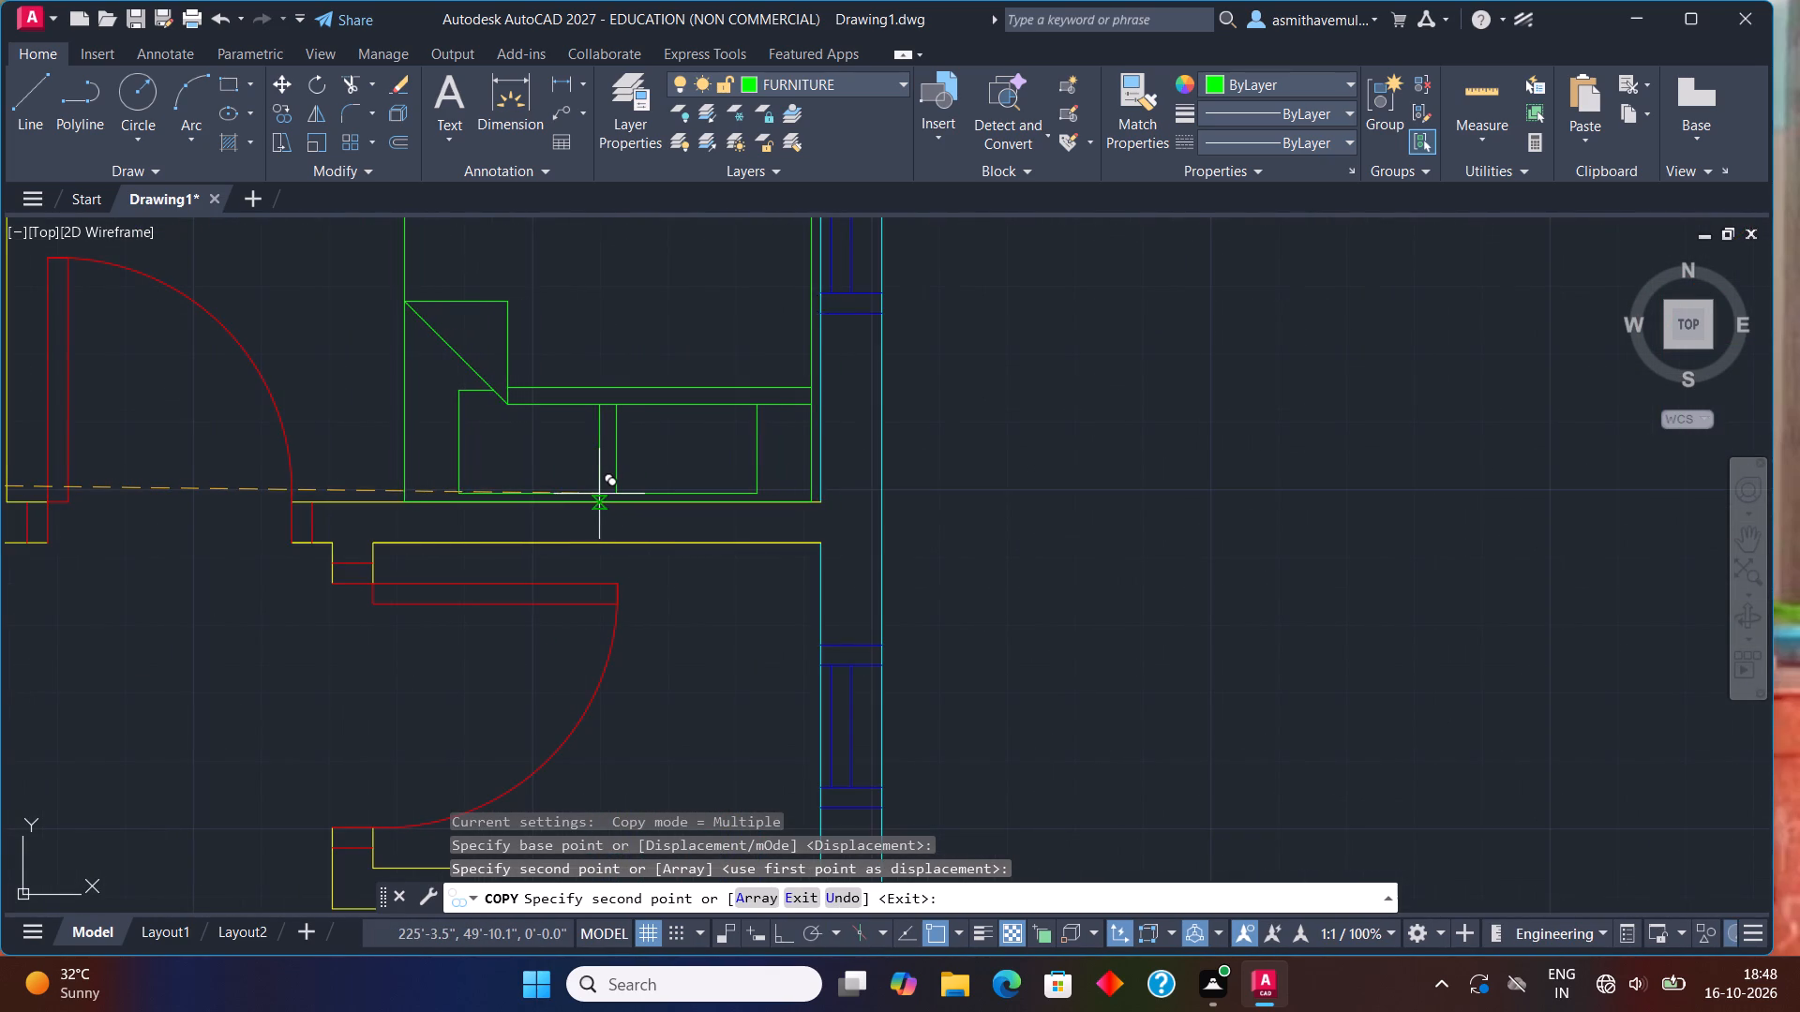
left_click(601, 494)
scroll(633, 552, "down", 1)
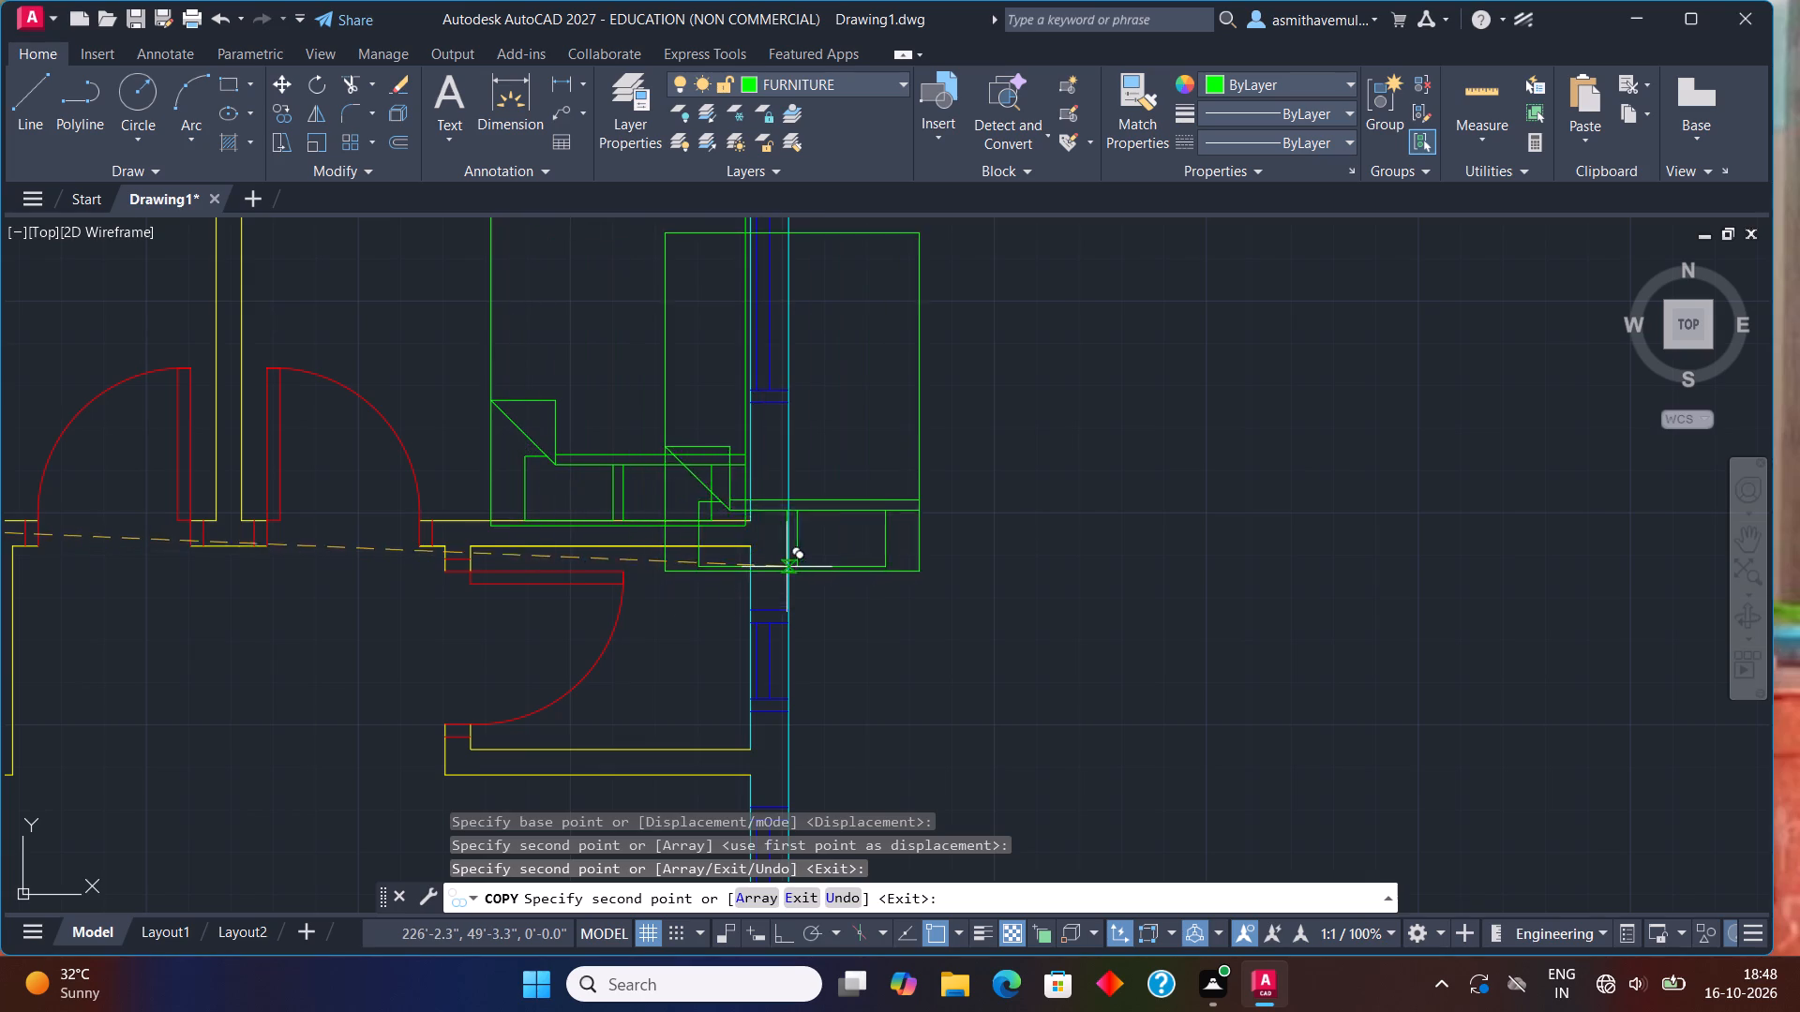
key("Escape")
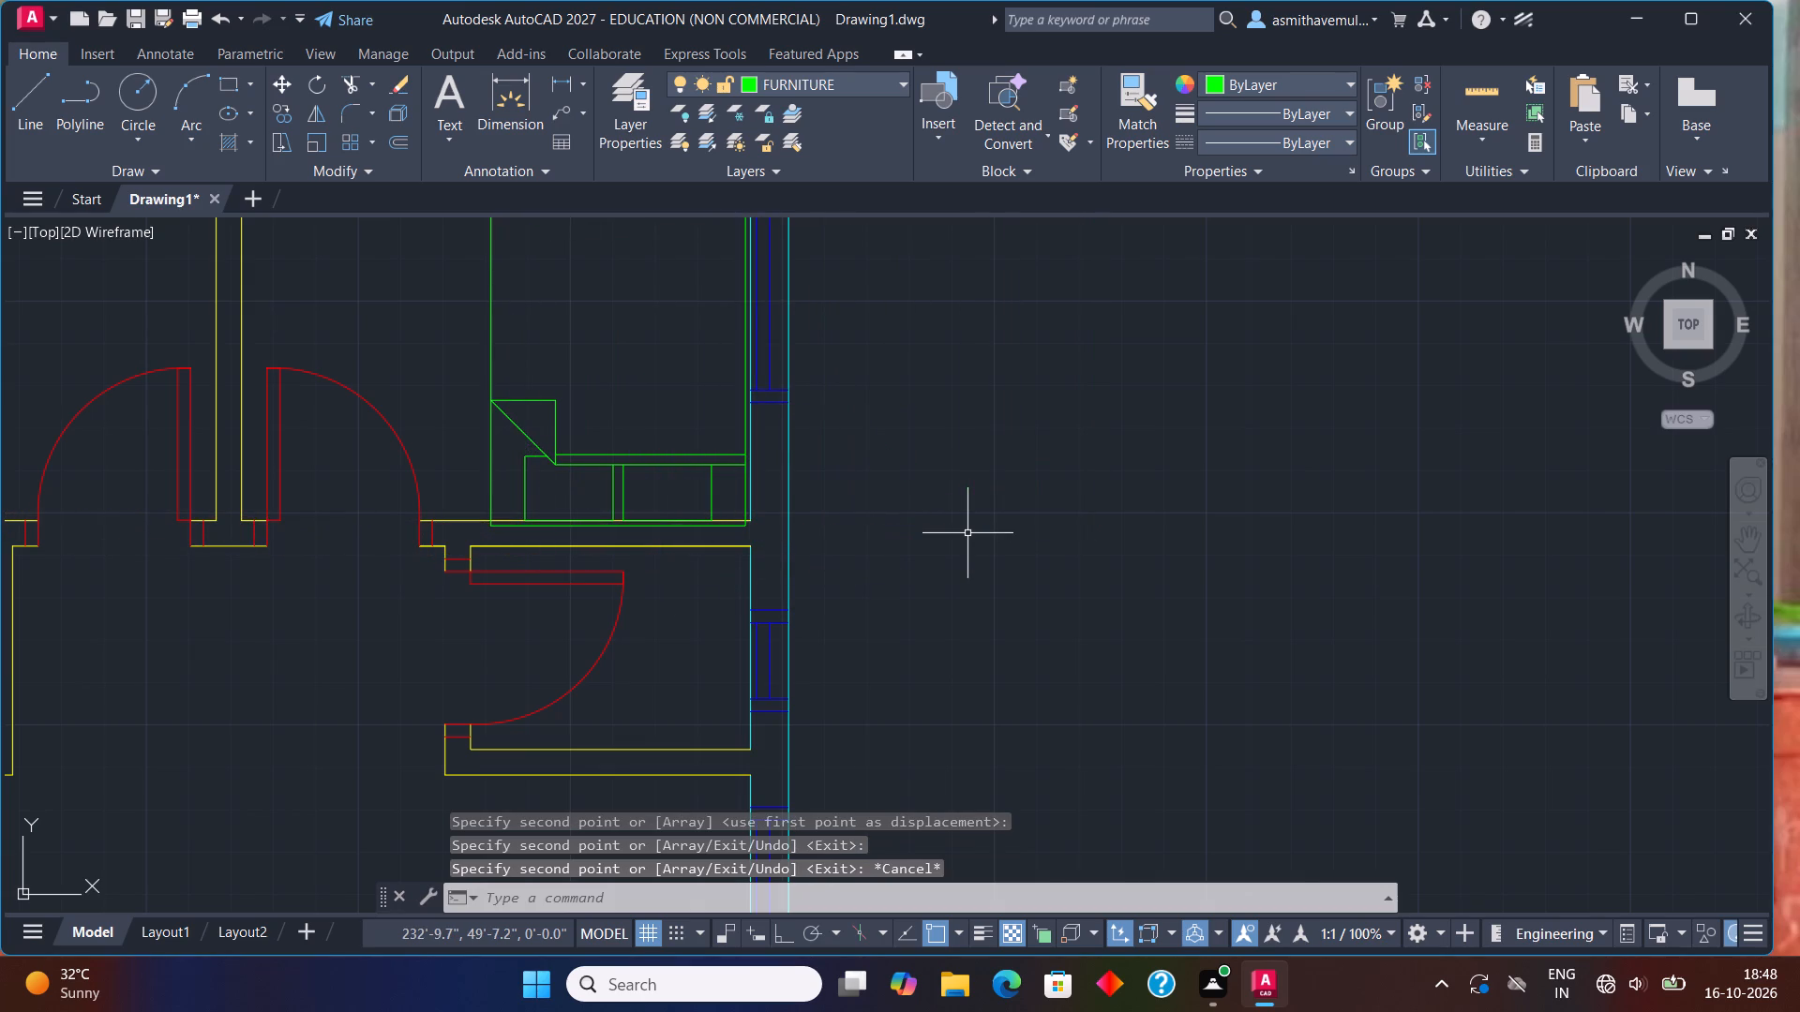
Move the upper-right bedroom's bed up slightly so its headboard edge sits on the inner face of the bottom wall.
scroll(629, 558, "up", 1)
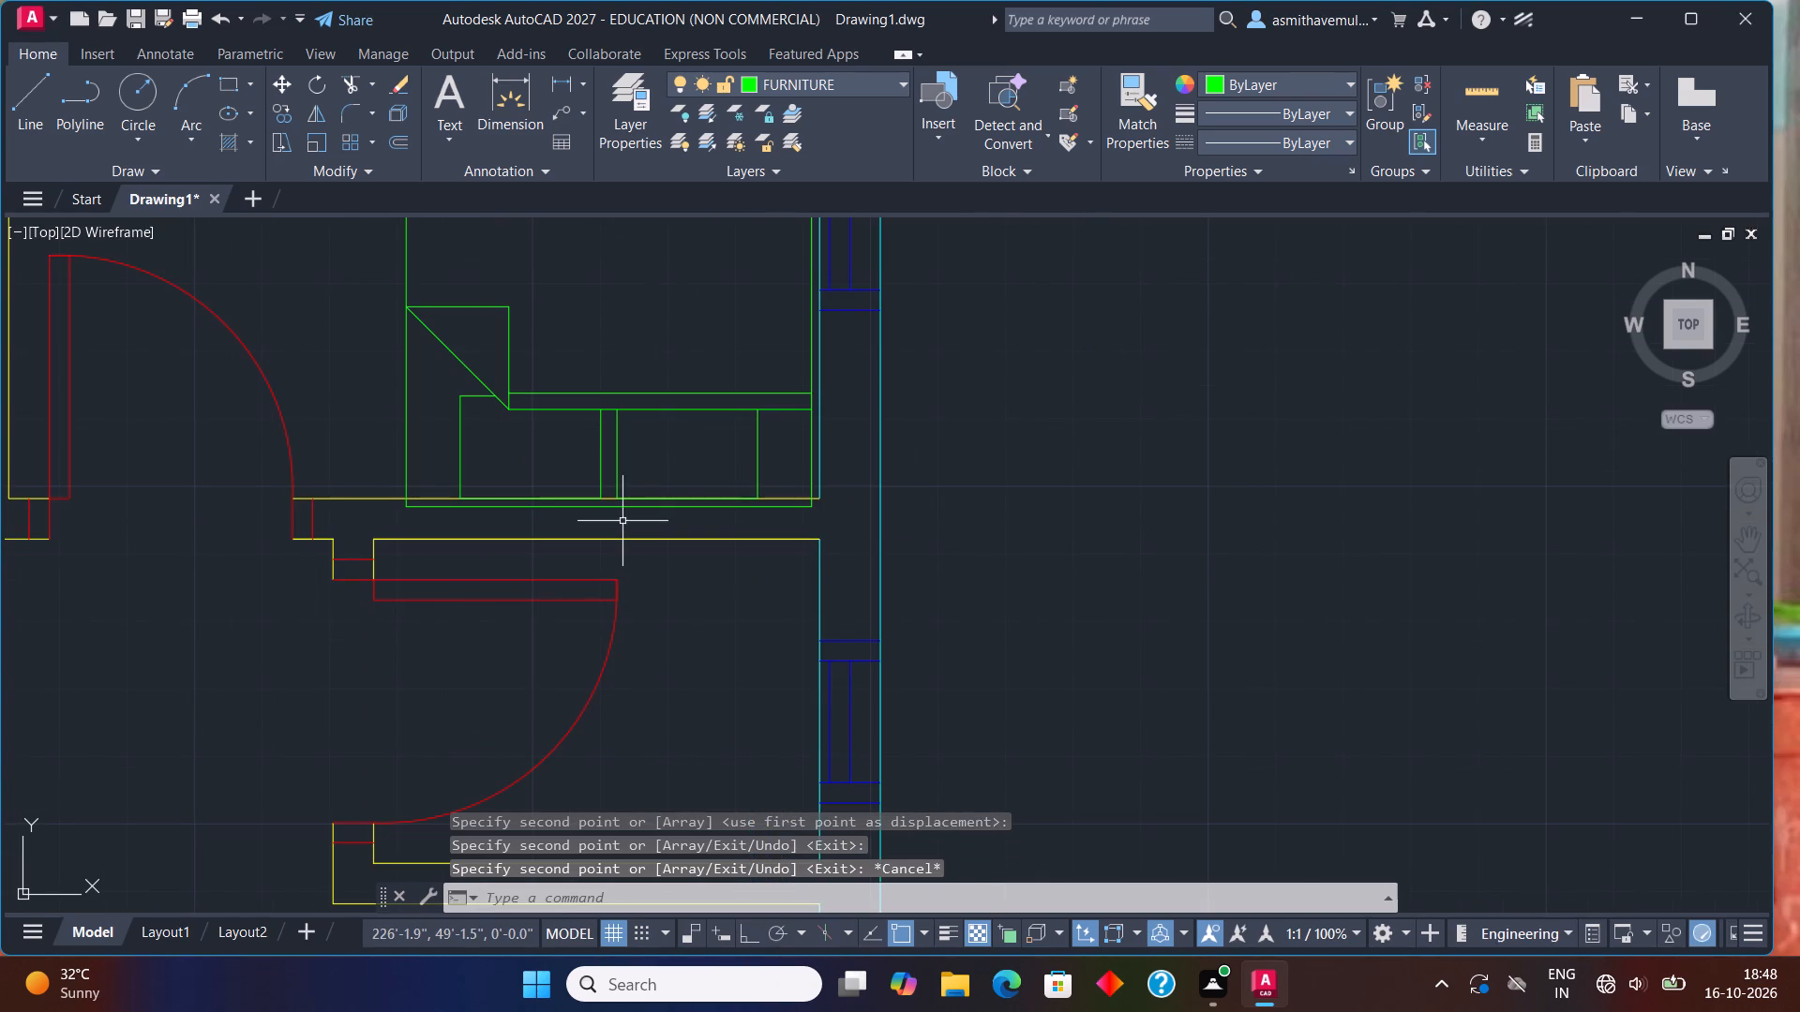
left_click(621, 502)
left_click(621, 502)
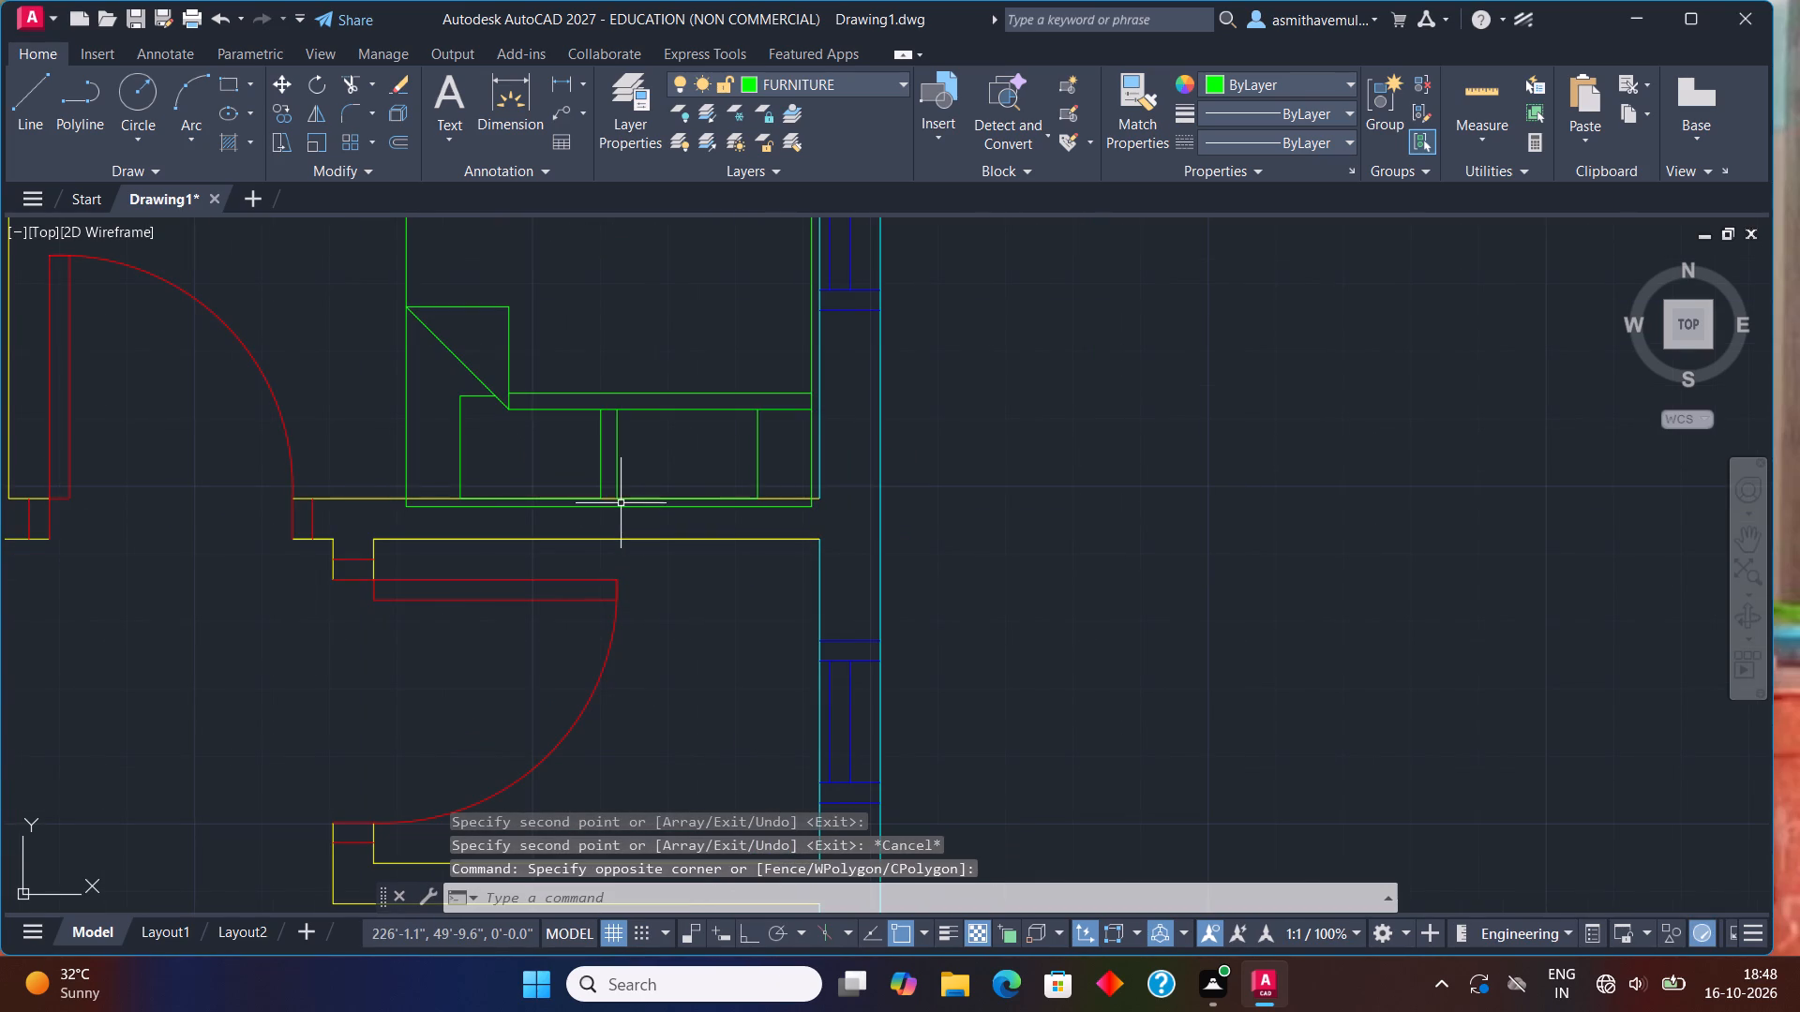
left_click(621, 503)
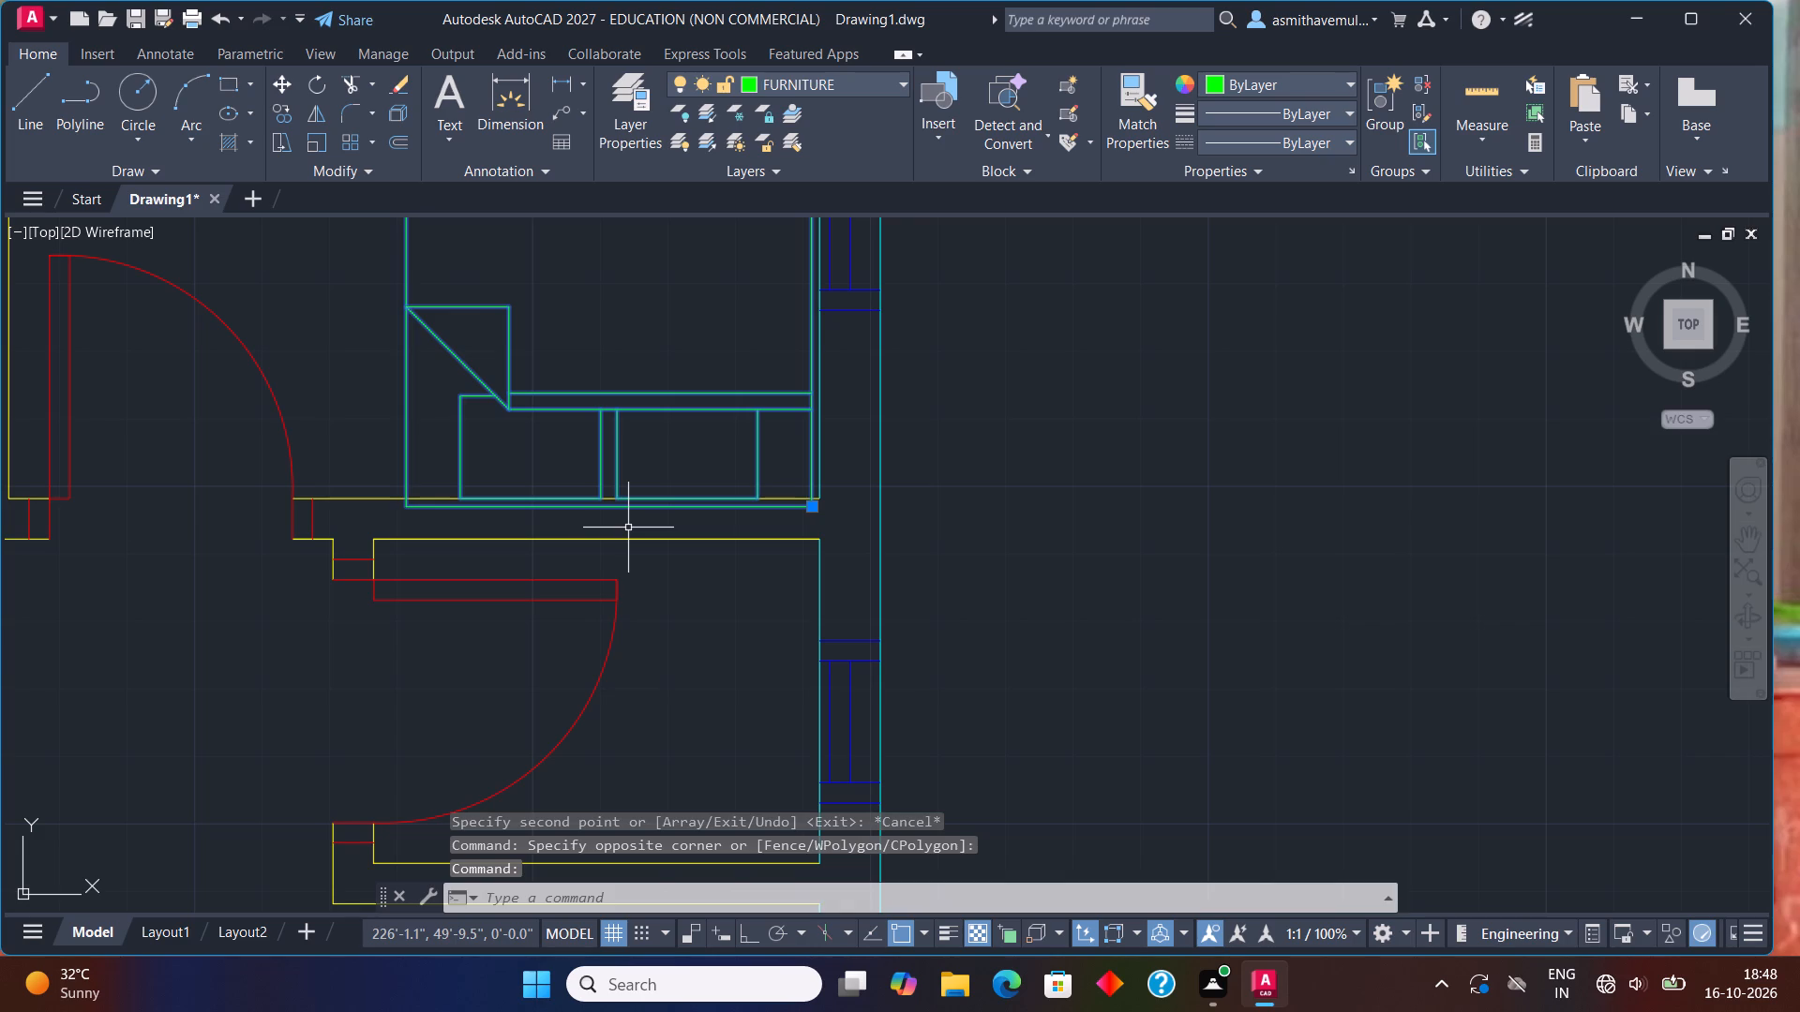
key("m")
key("Return")
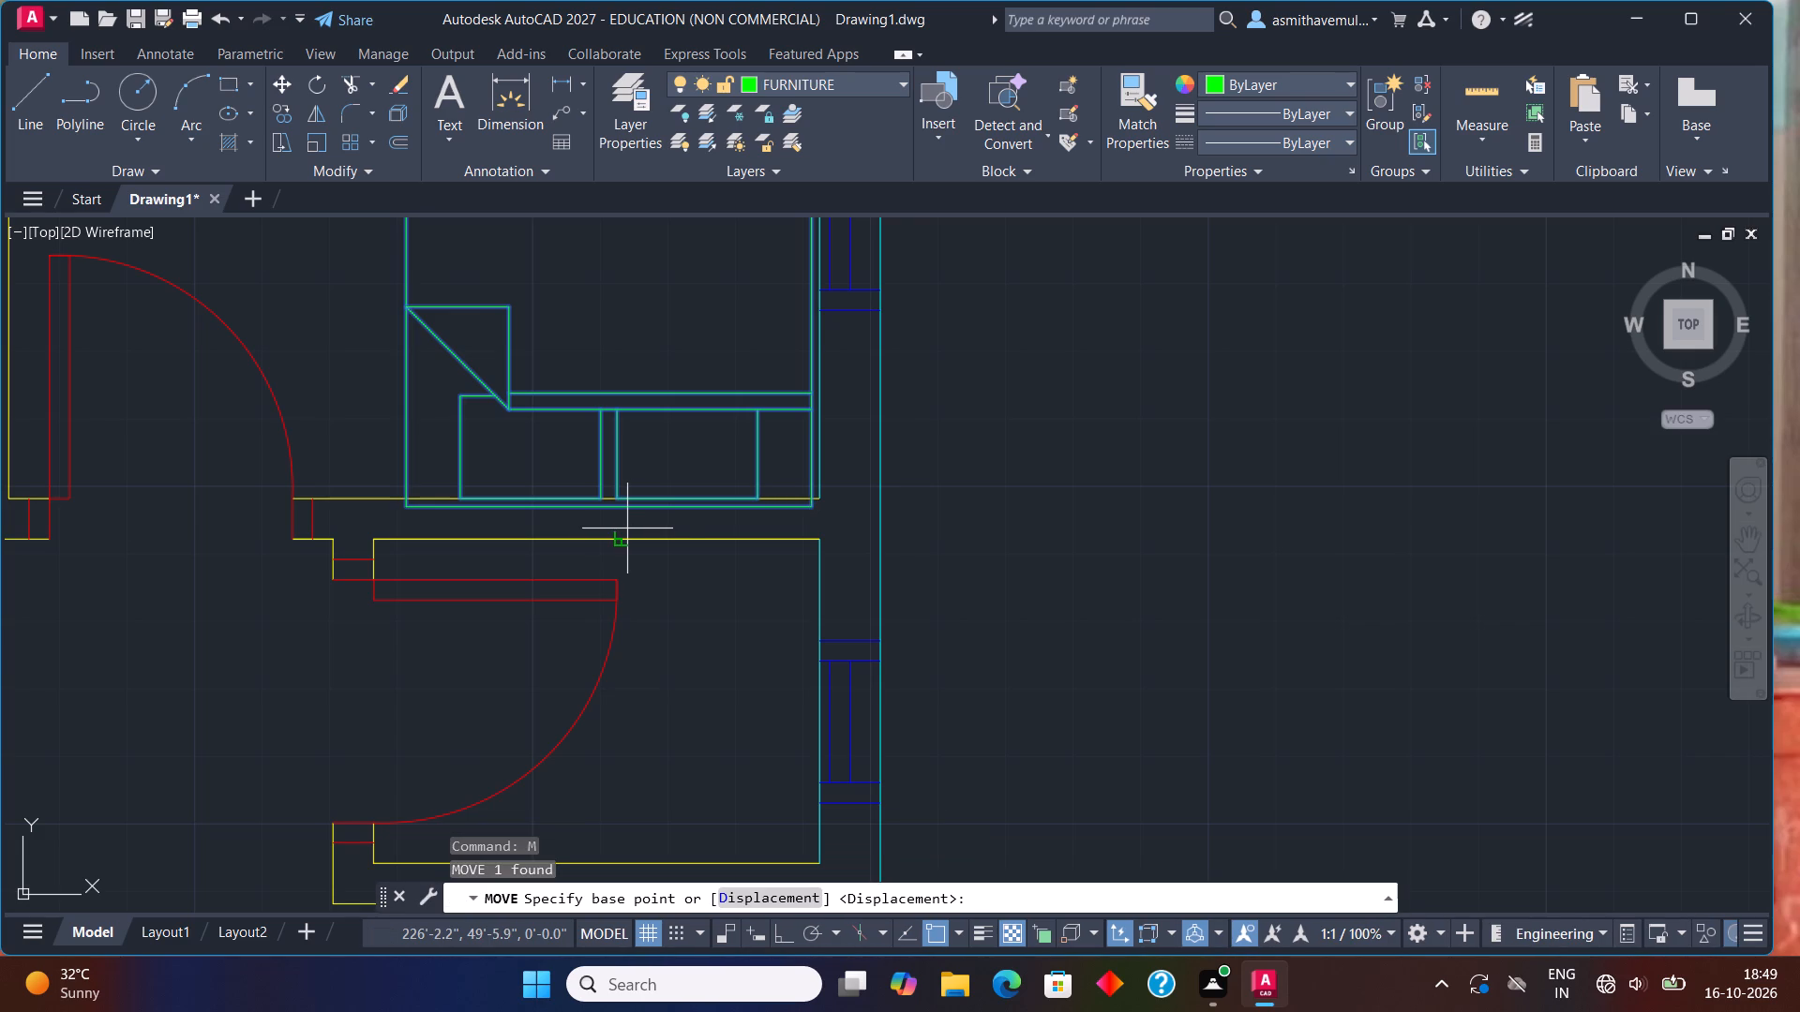
scroll(618, 518, "up", 1)
left_click(595, 503)
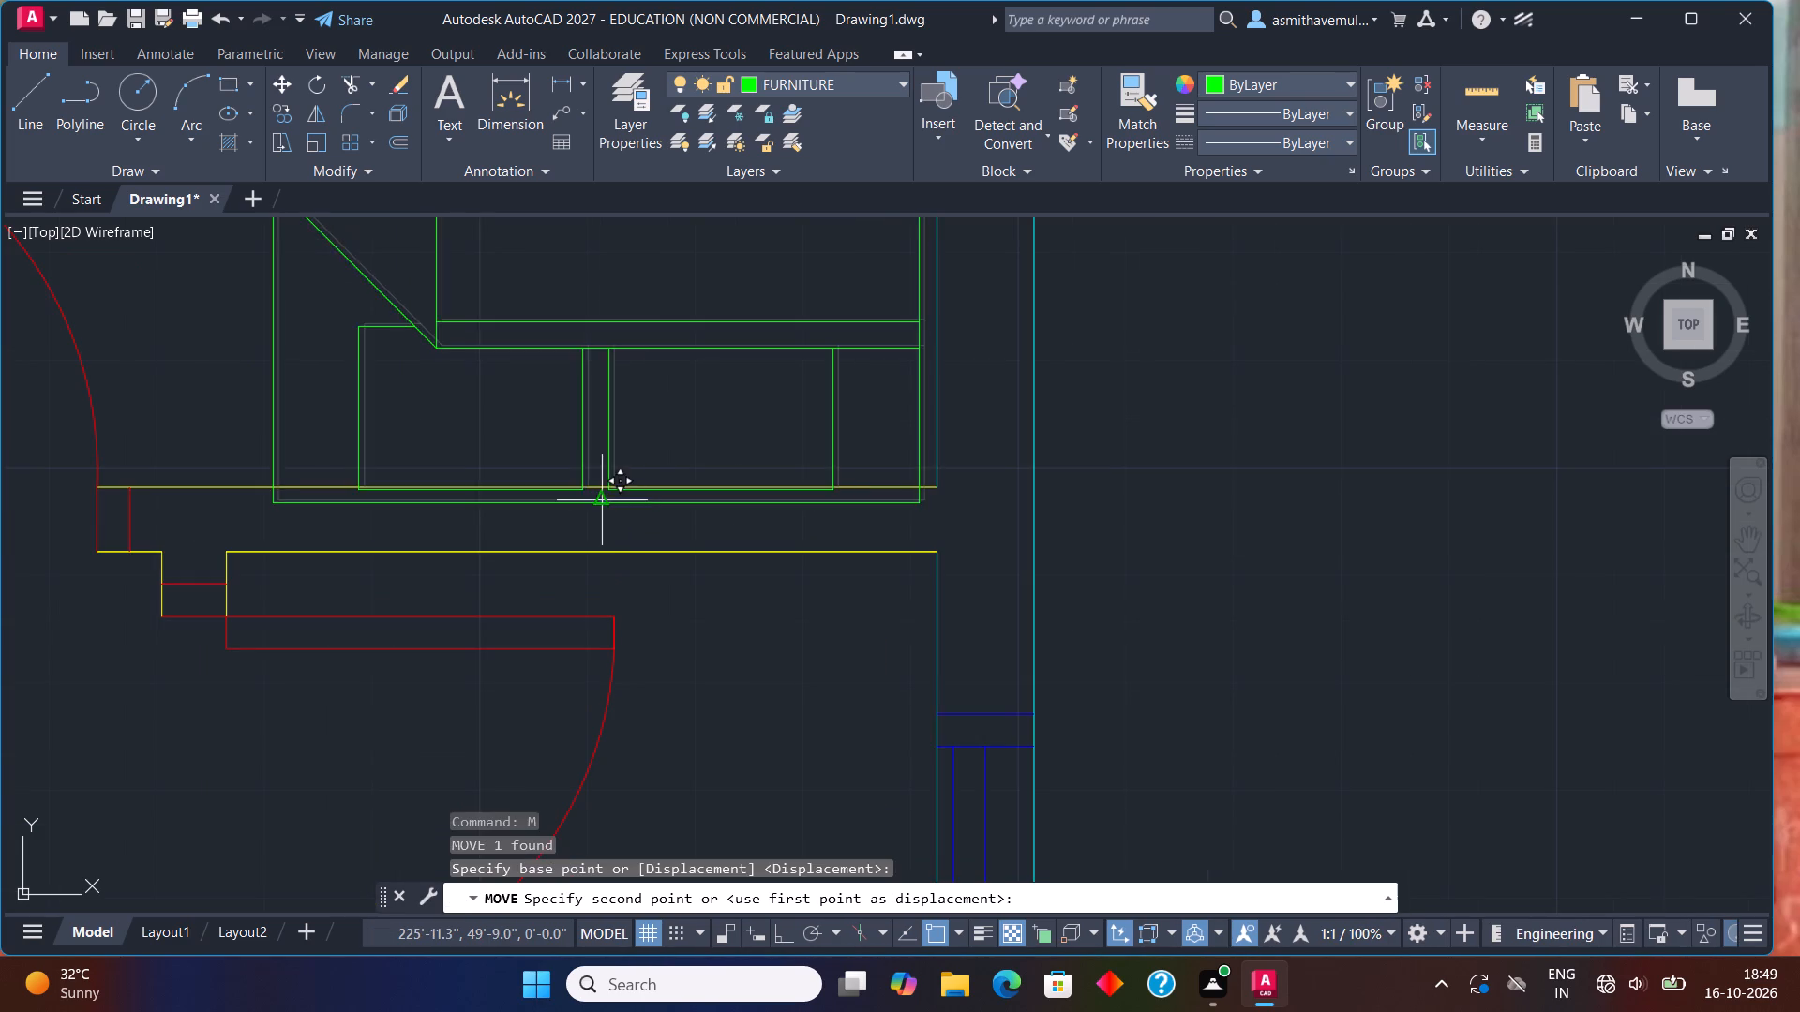
left_click(593, 488)
Move the two-seat sofa from the furniture group to the open space above the floor plan.
scroll(626, 506, "down", 2)
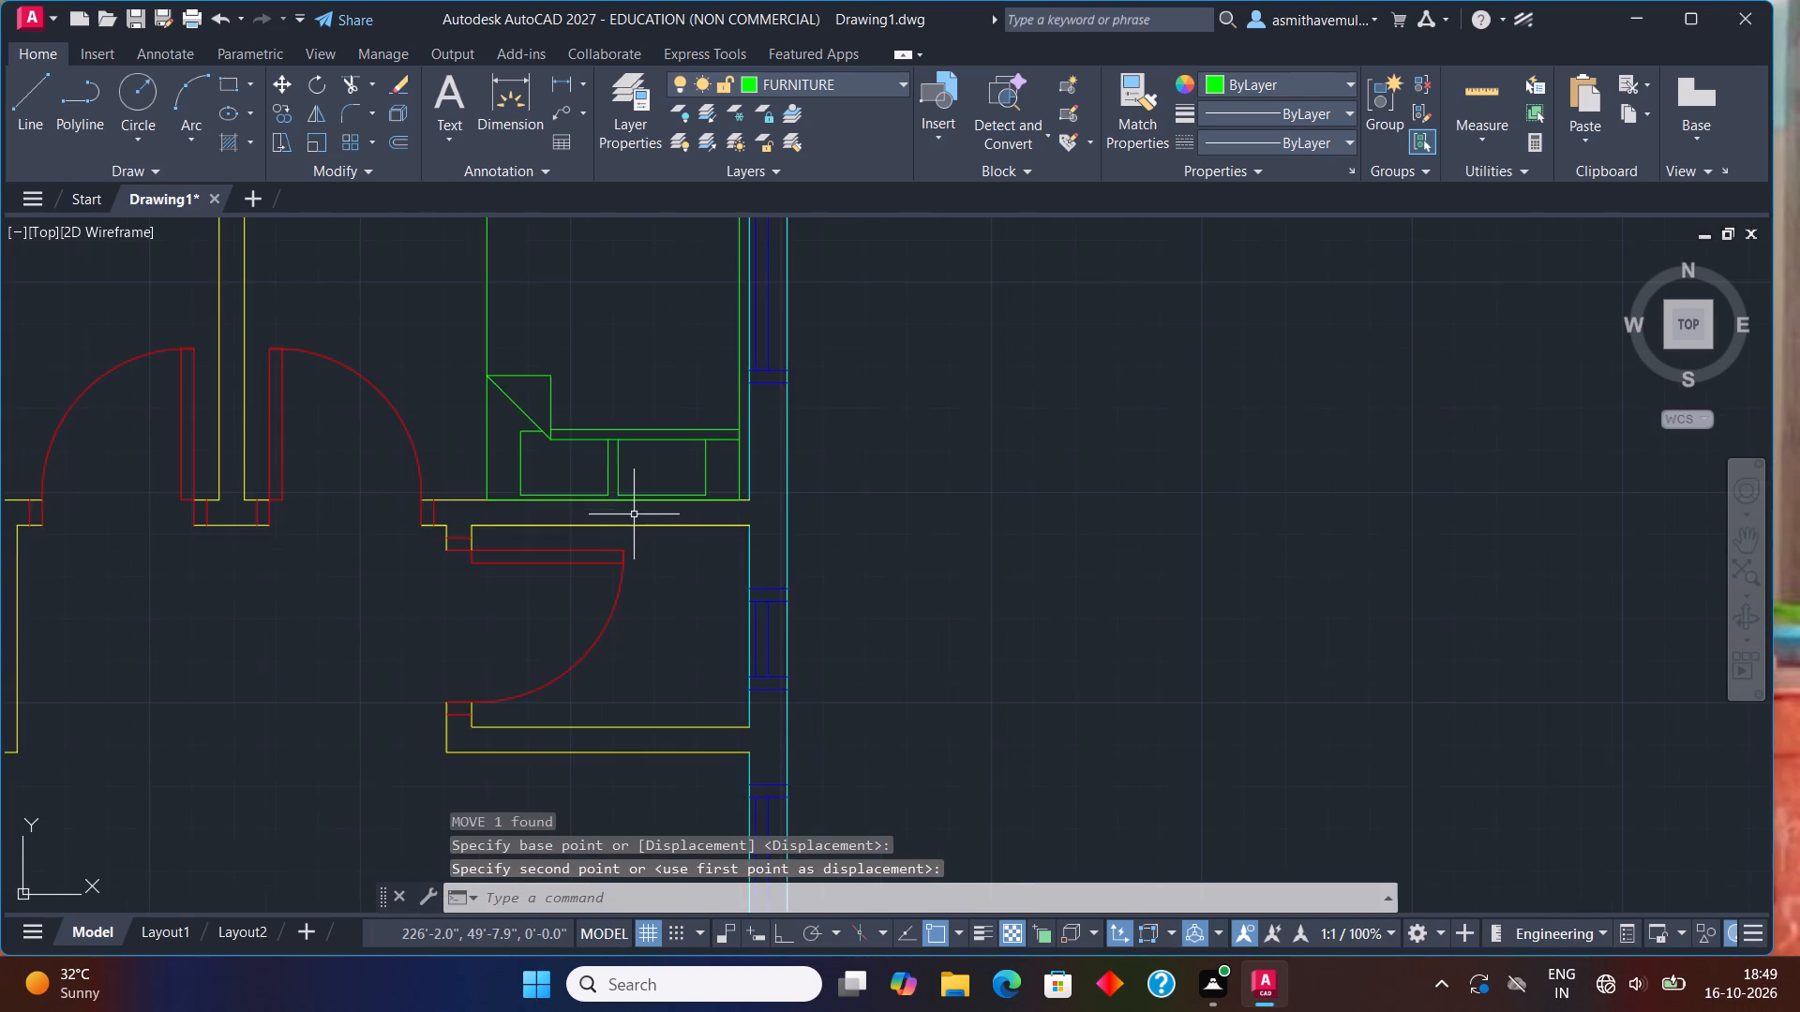
scroll(640, 516, "down", 1)
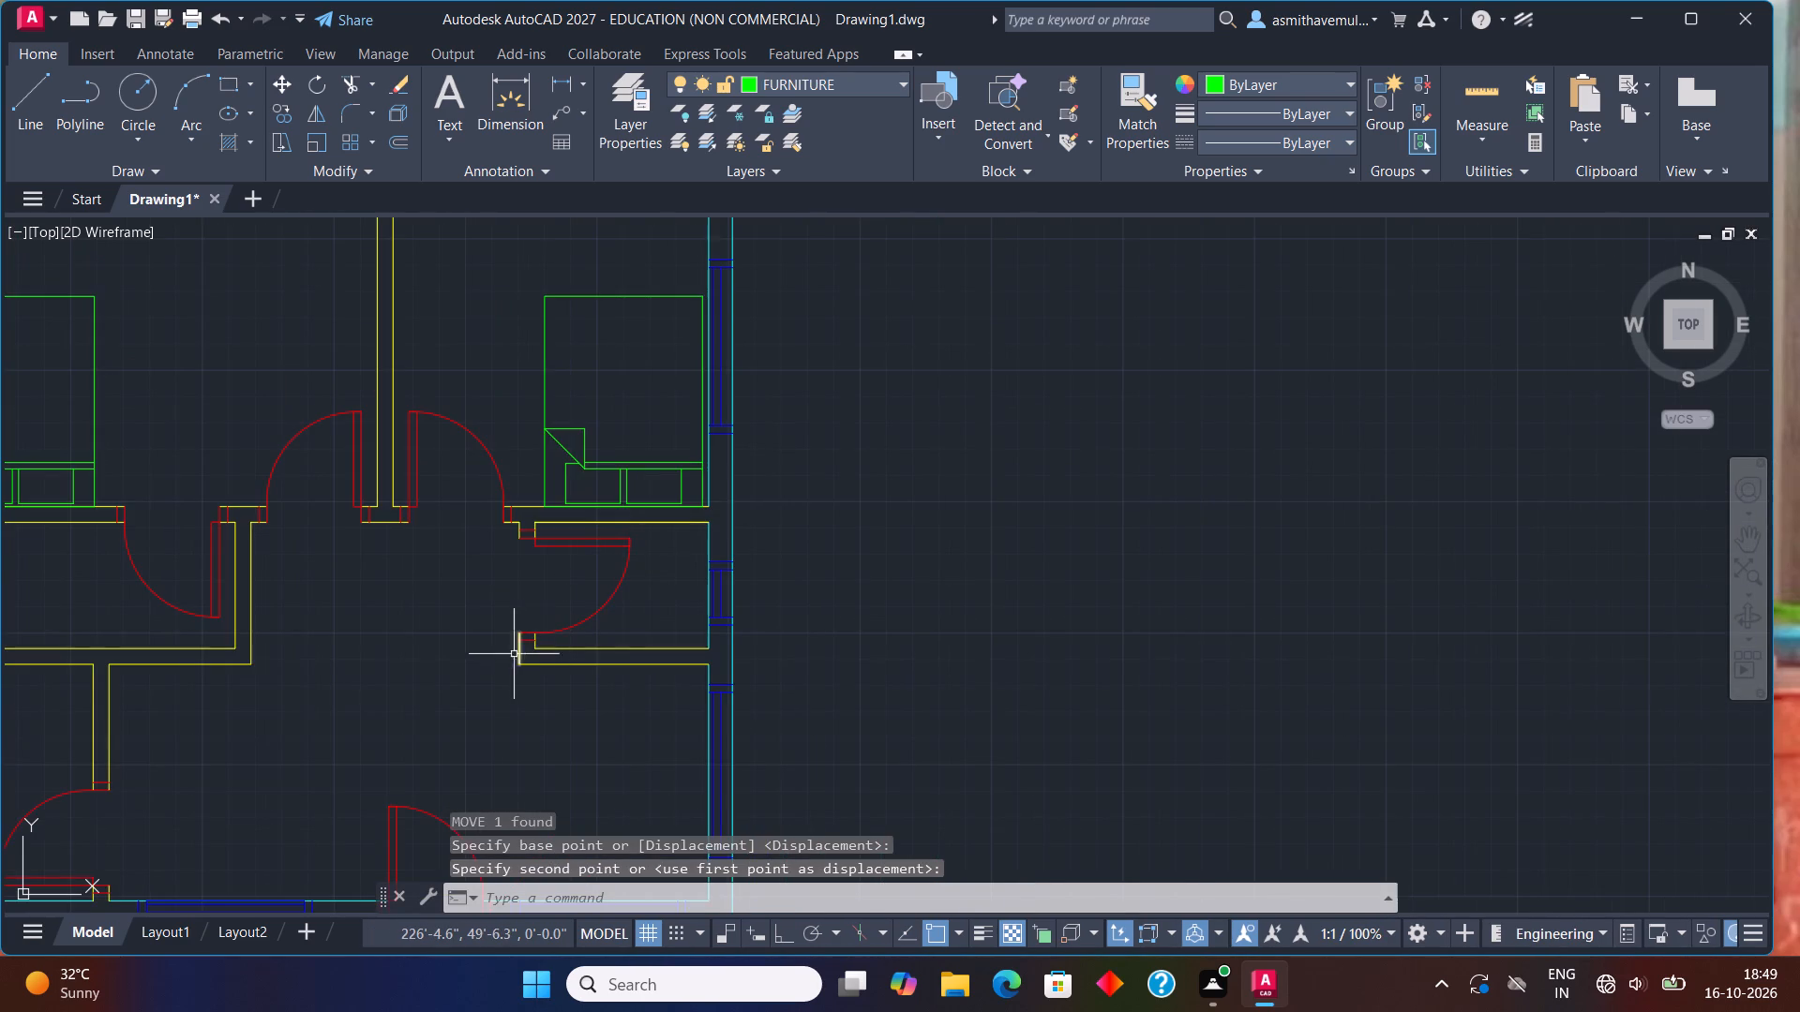
scroll(456, 681, "down", 2)
middle_click_drag(532, 658, 777, 630)
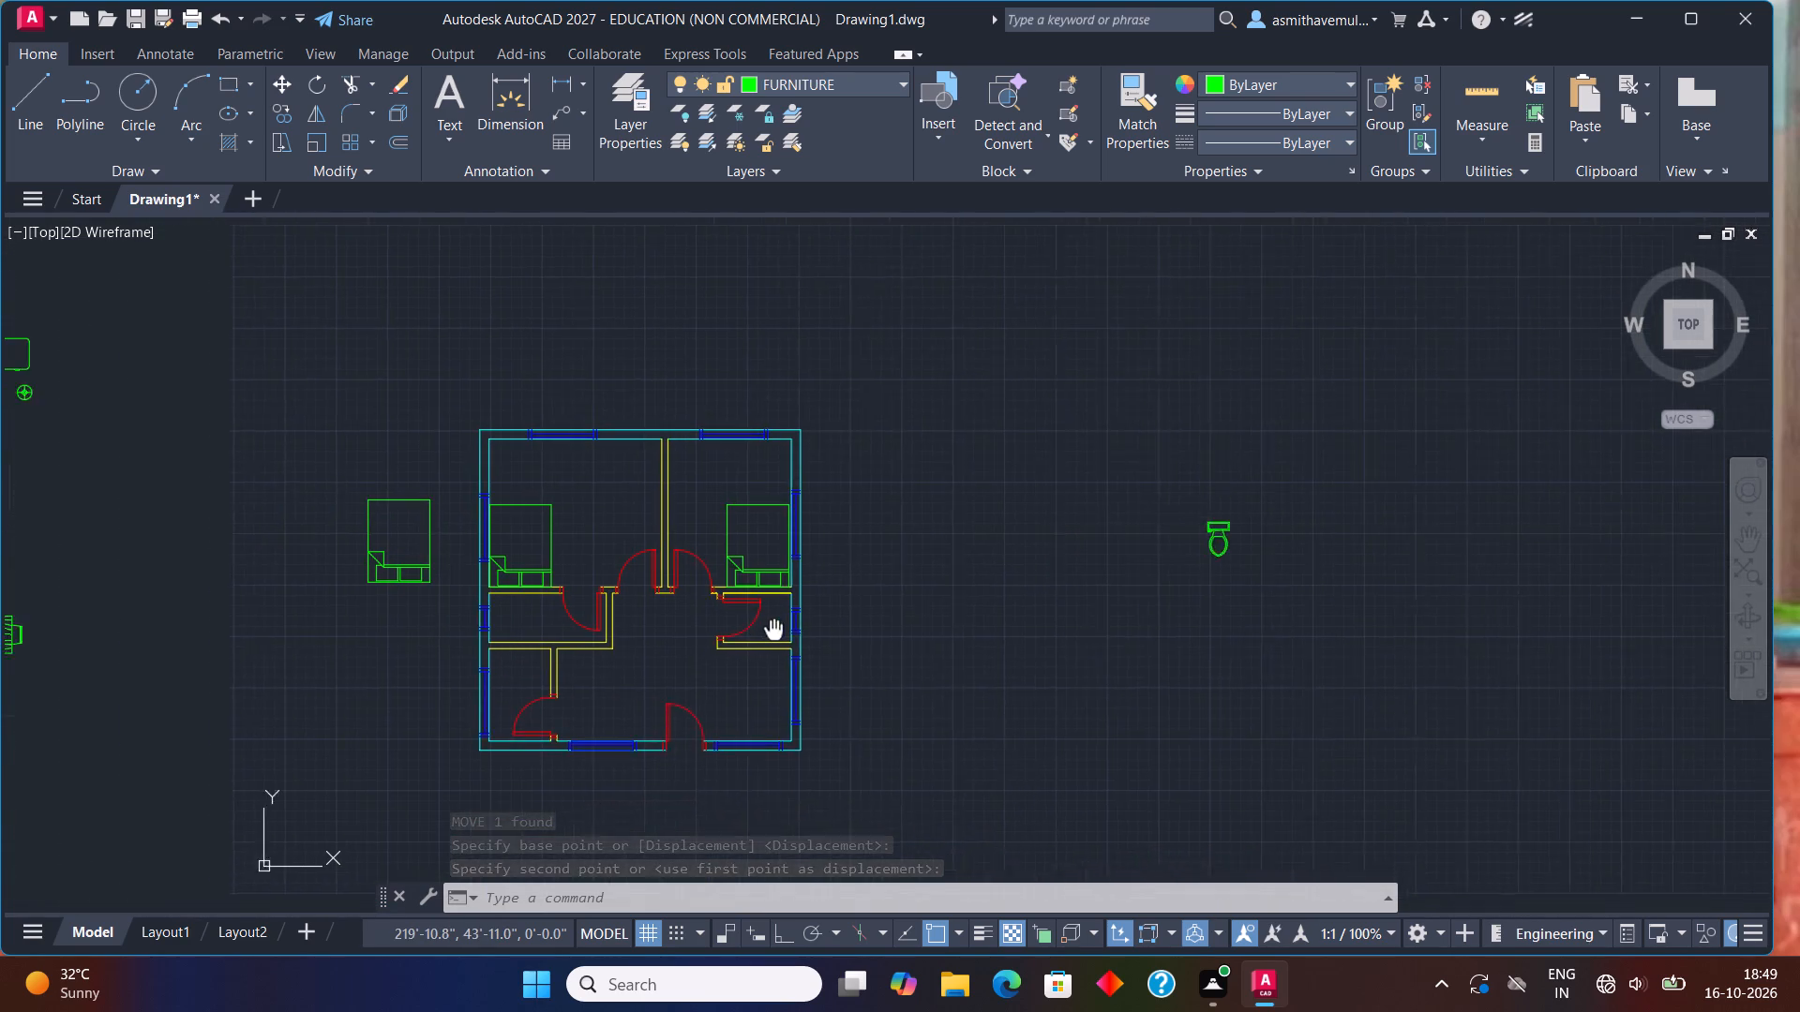
middle_click_drag(777, 630, 809, 619)
scroll(395, 703, "down", 1)
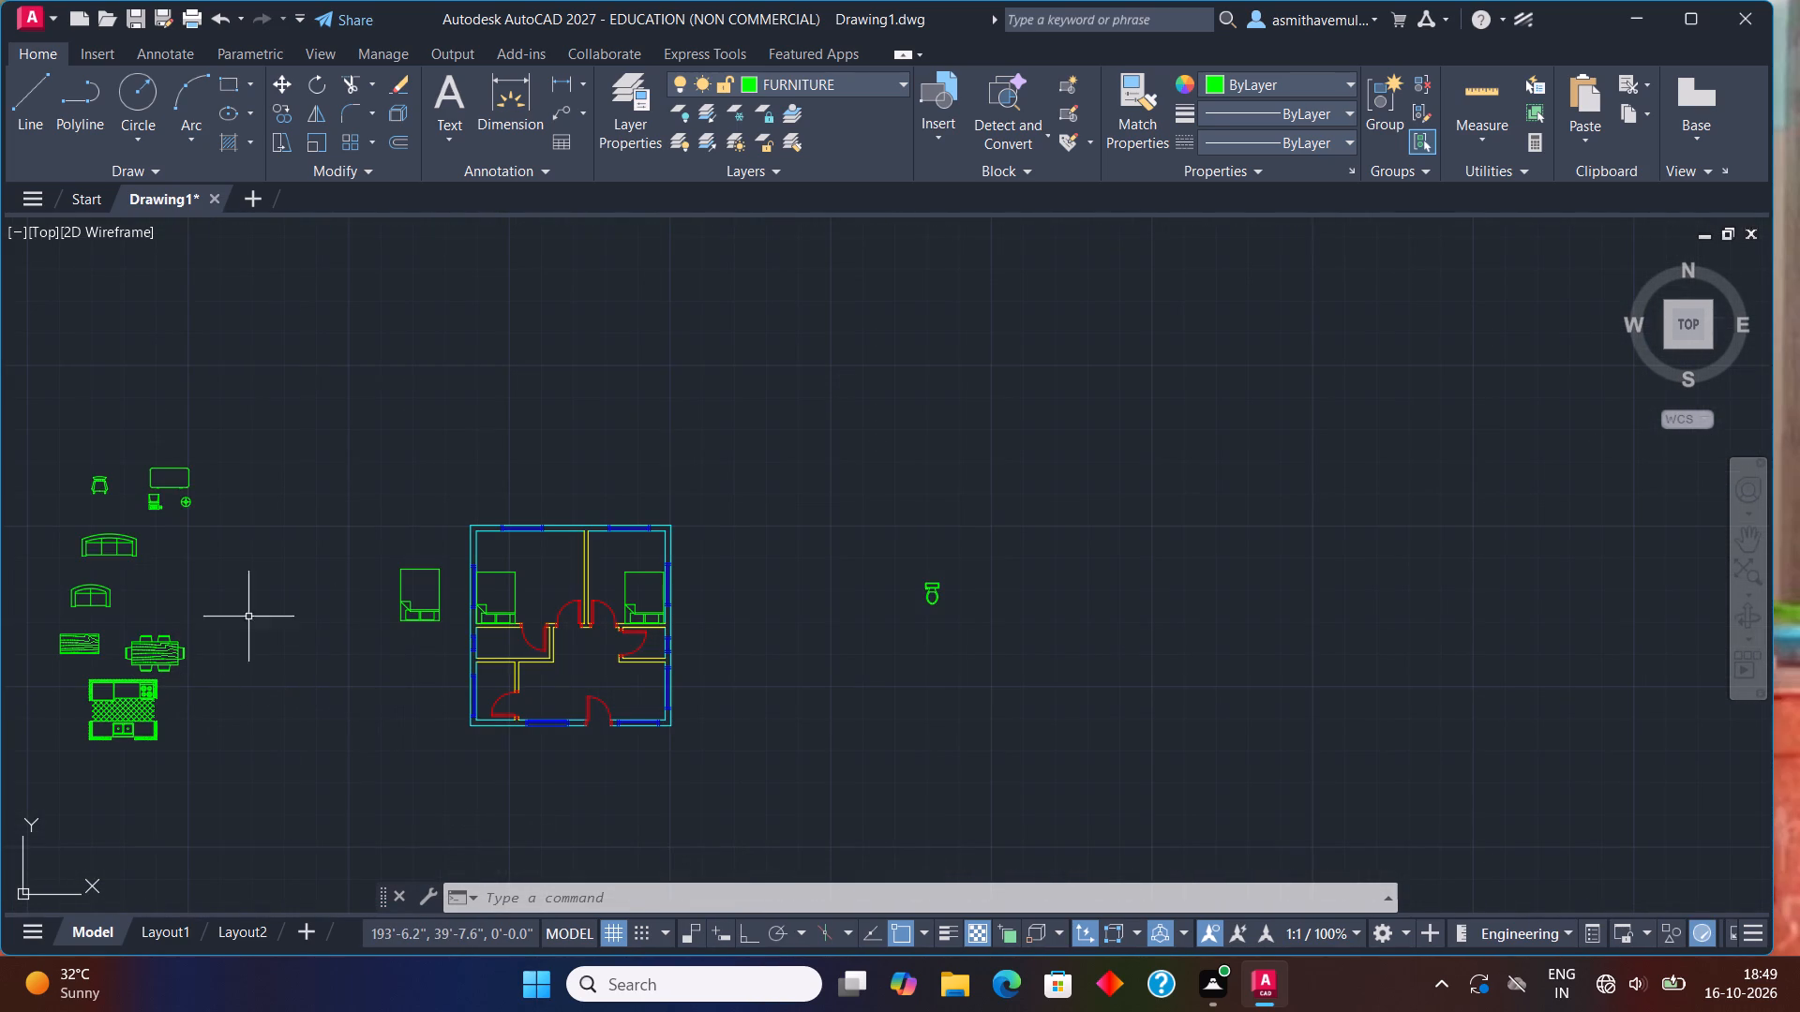
left_click(86, 593)
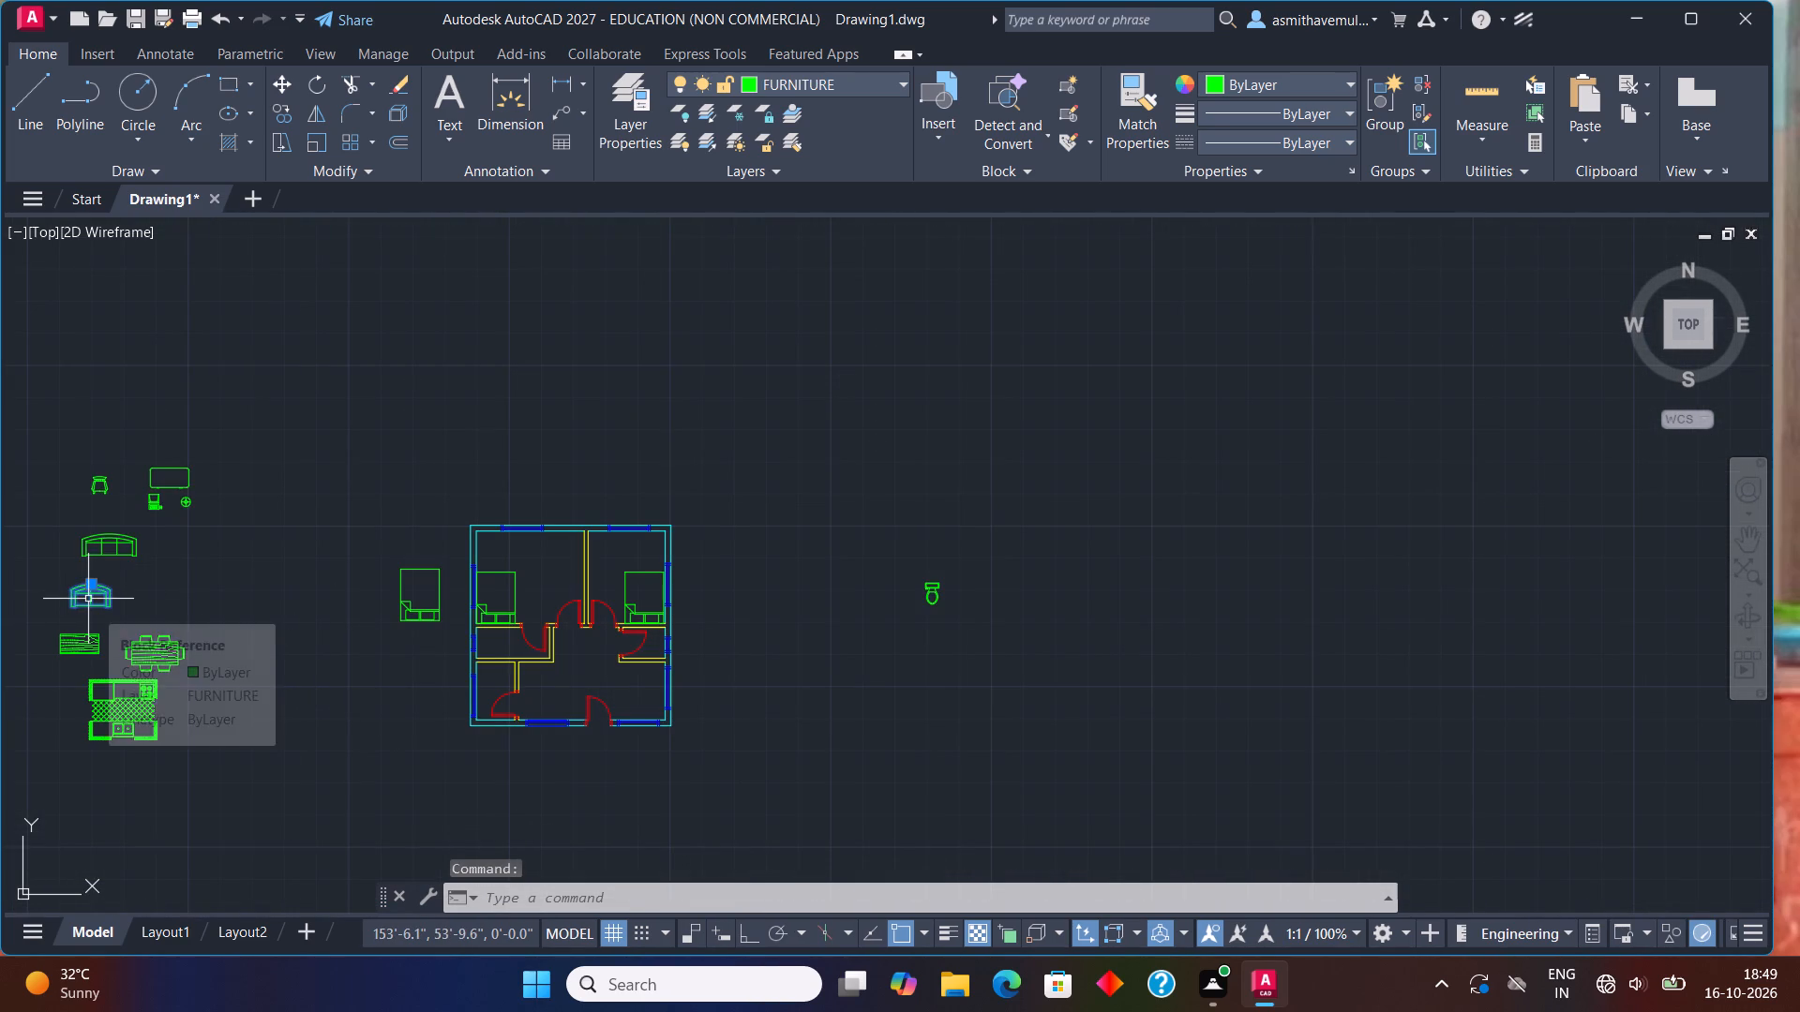
key("m")
key("Return")
left_click(89, 599)
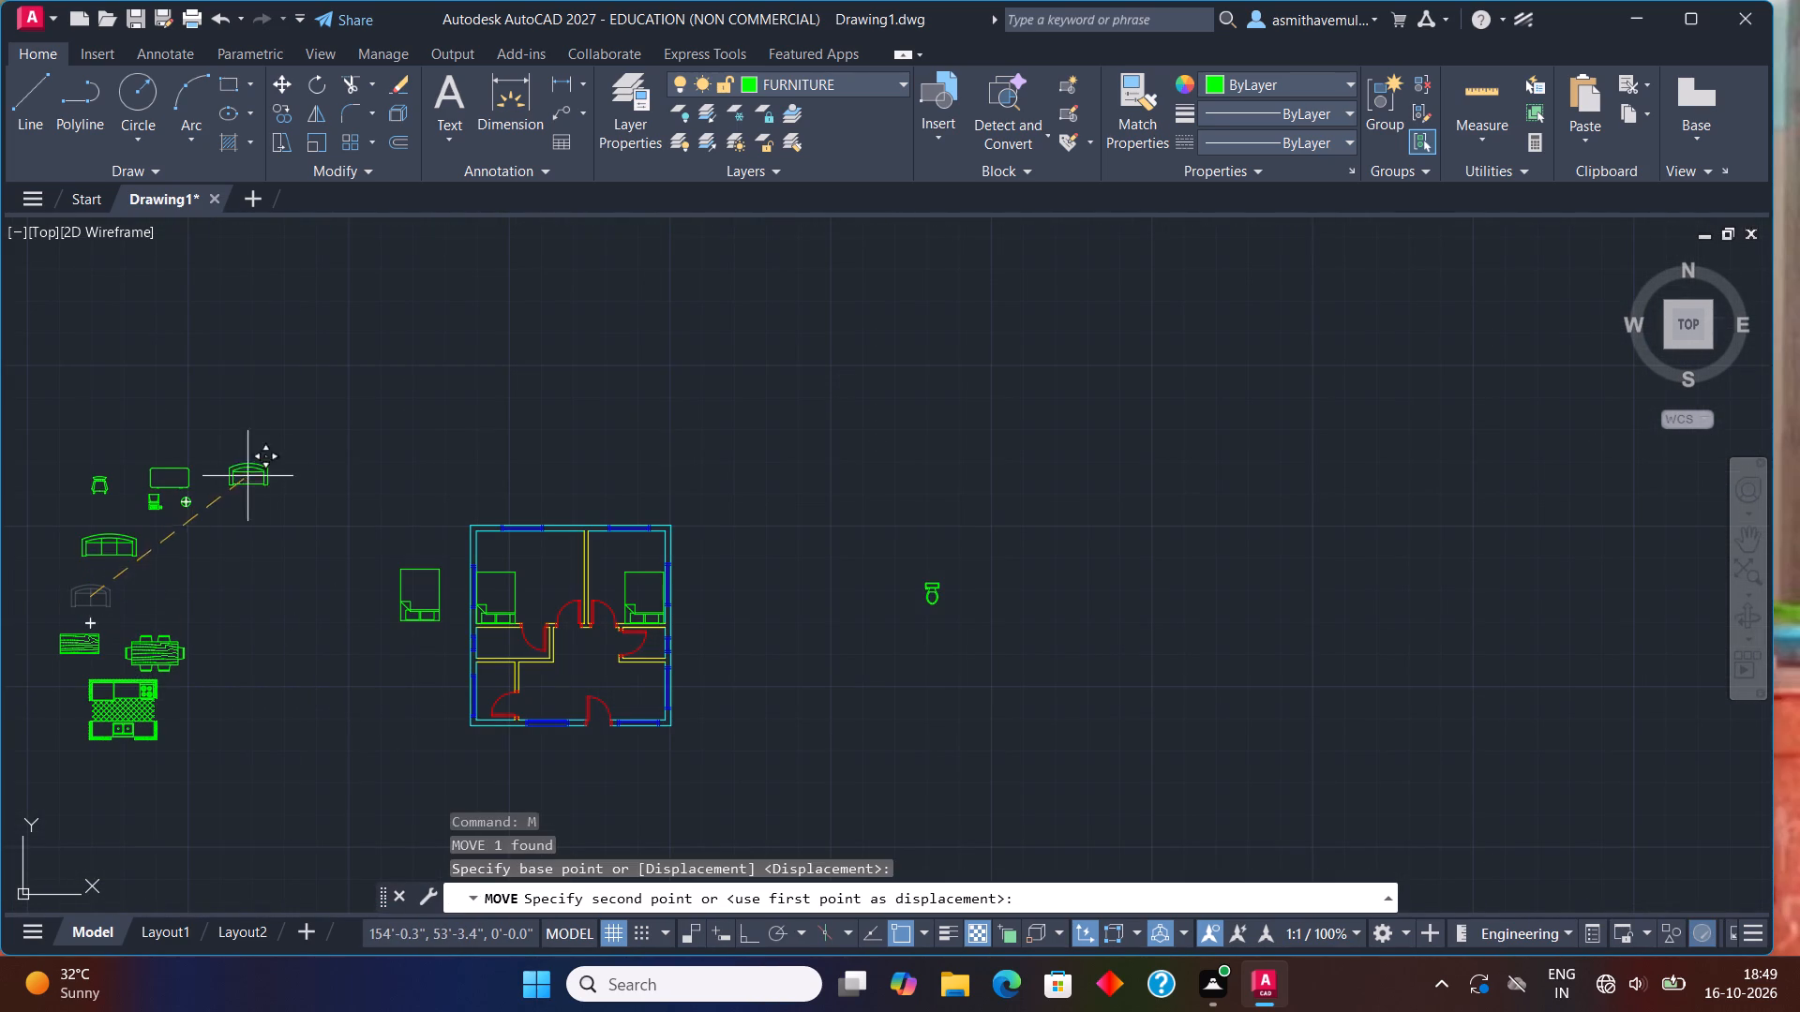
left_click(555, 440)
Rotate the two-seat sofa 90° about the middle of its backrest with Ortho on.
scroll(556, 441, "up", 1)
left_click_drag(587, 386, 575, 419)
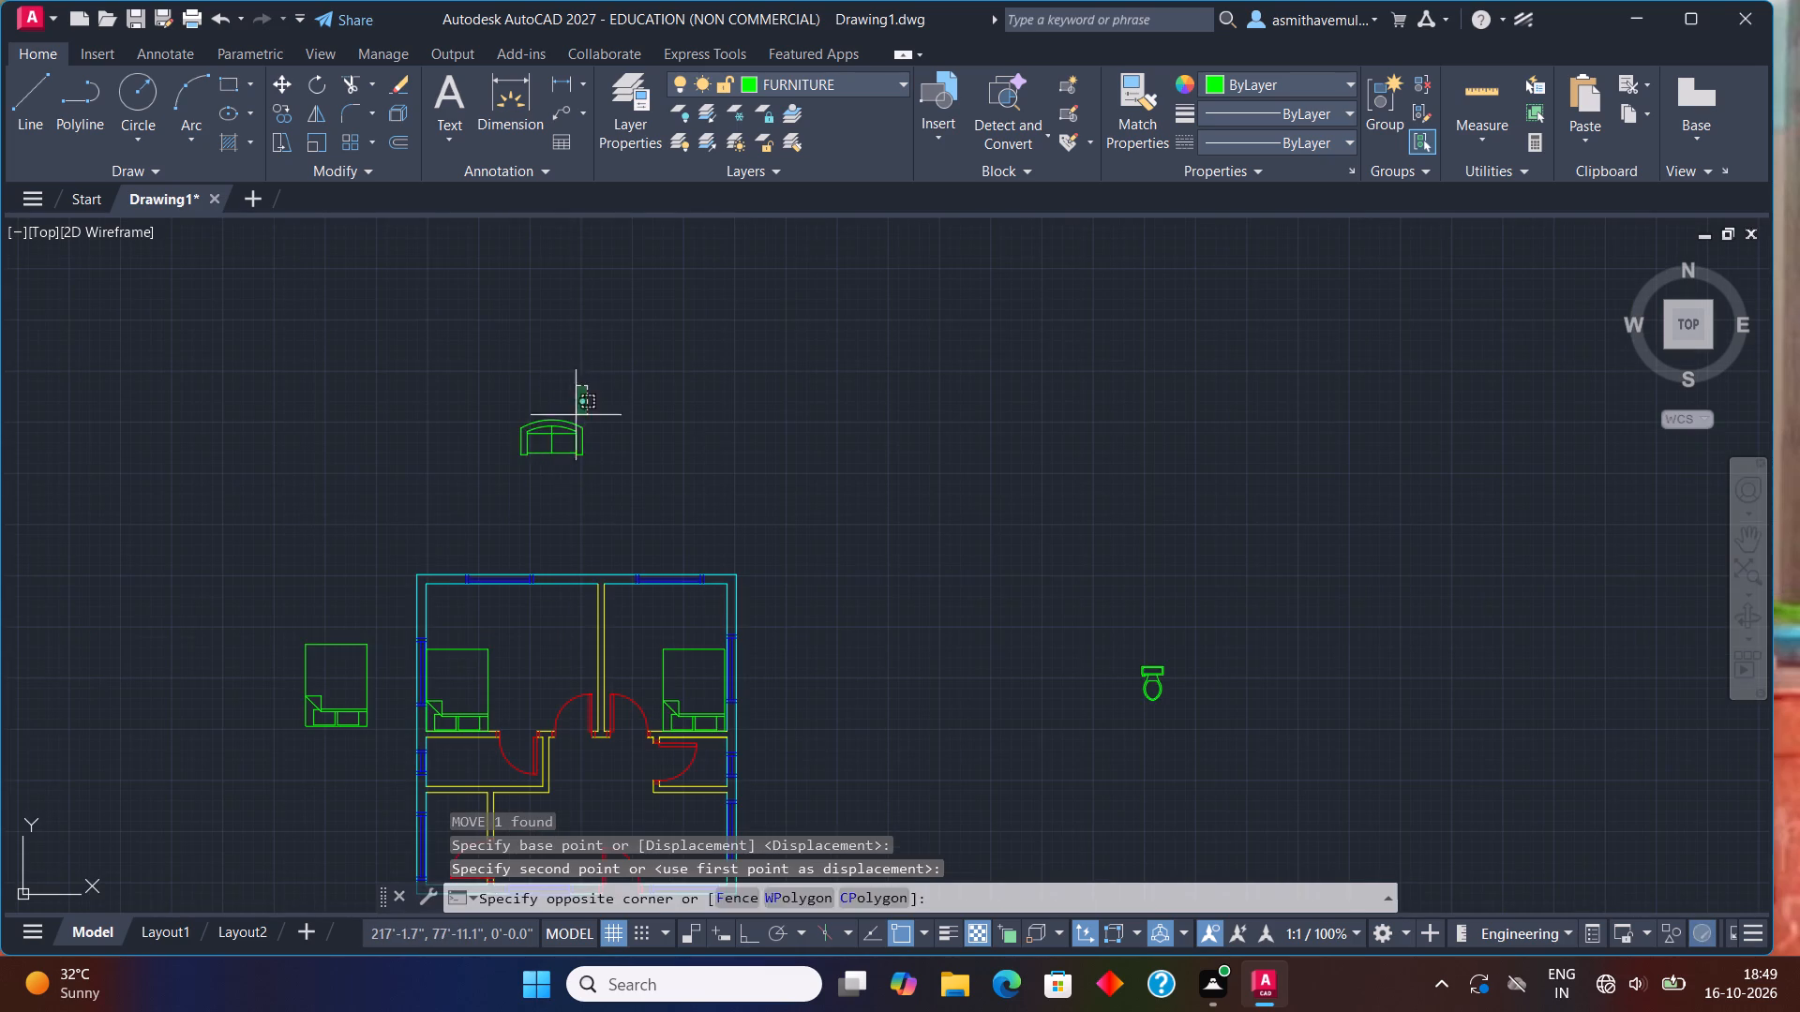
left_click_drag(575, 419, 562, 496)
type("RO")
key("Return")
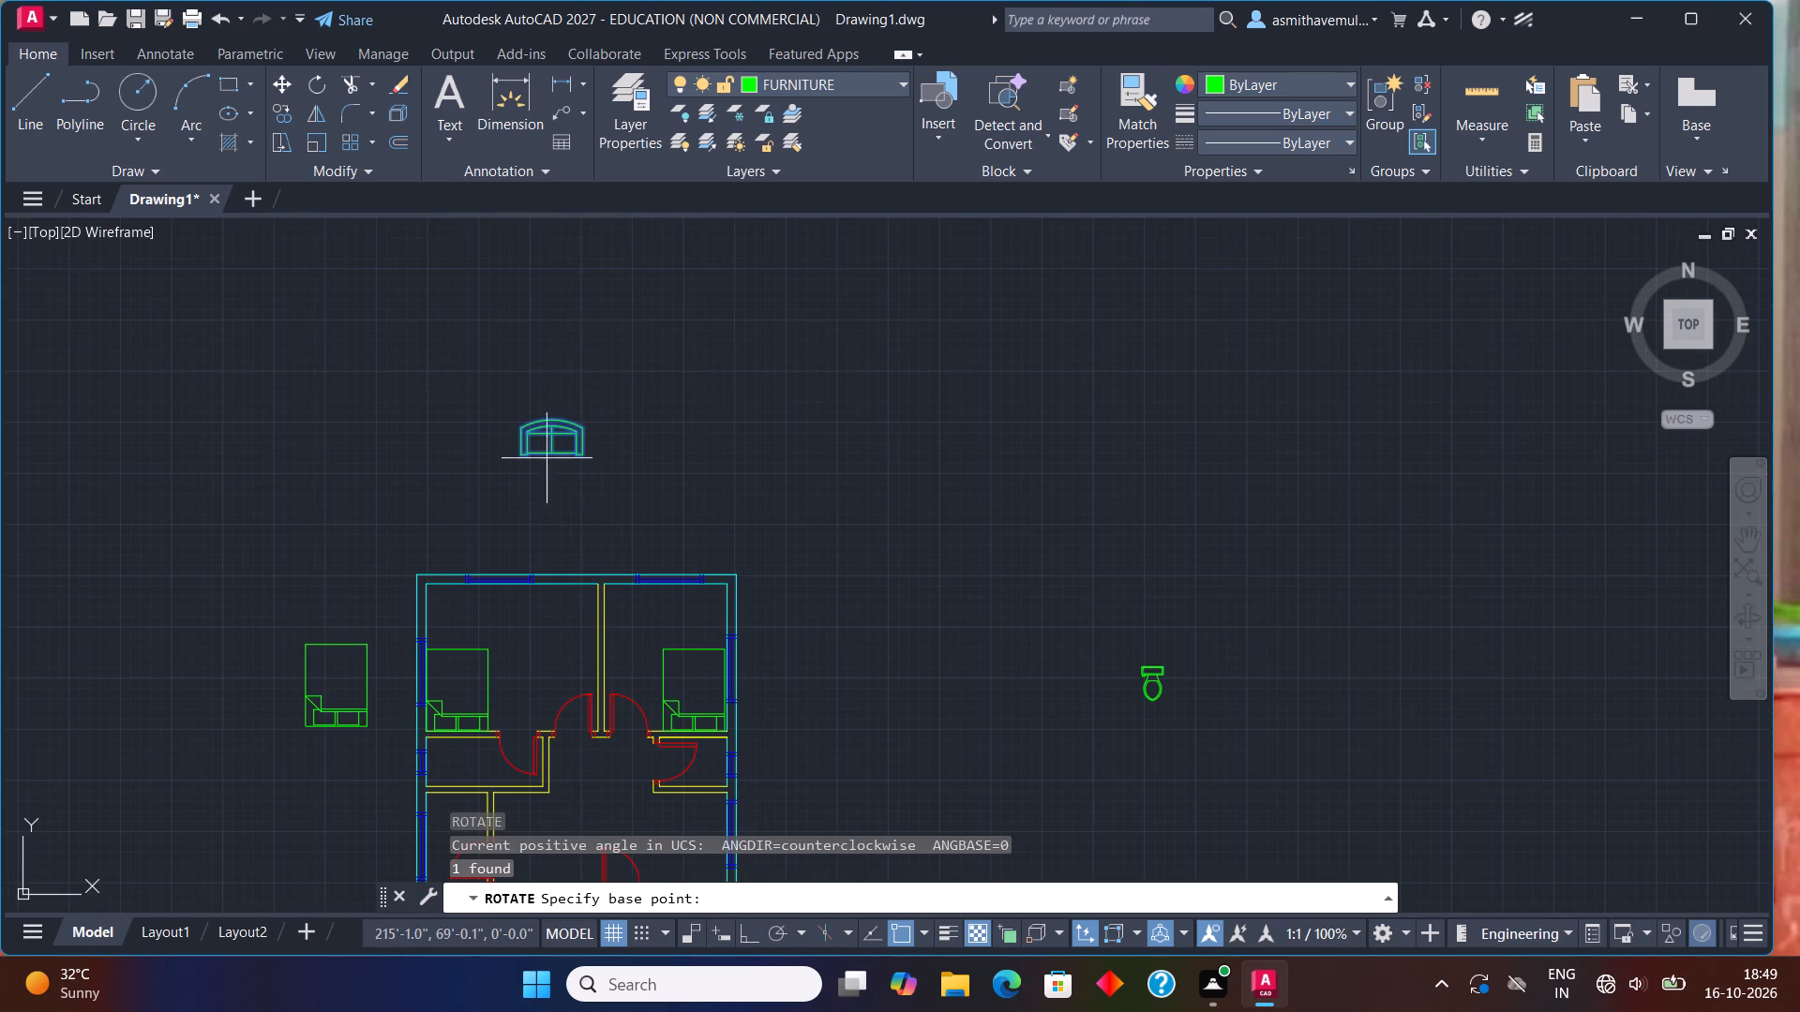
scroll(533, 424, "up", 1)
left_click(558, 413)
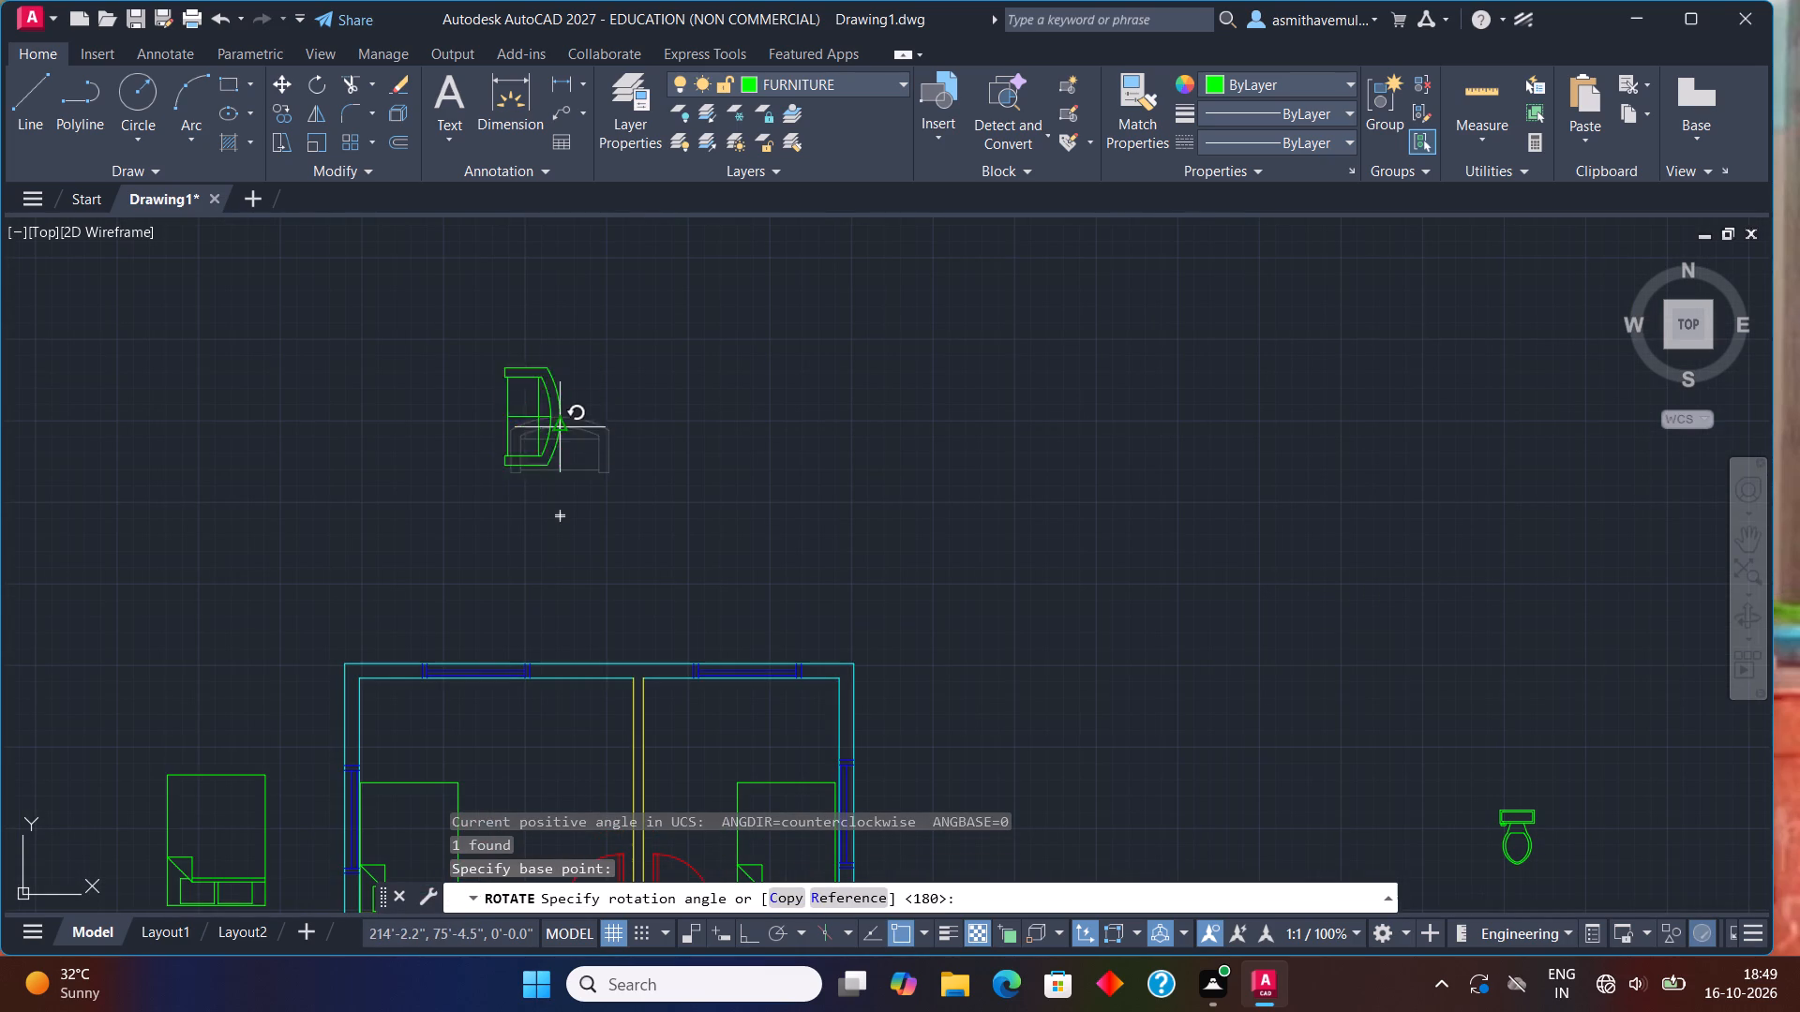
key("F8")
left_click(517, 325)
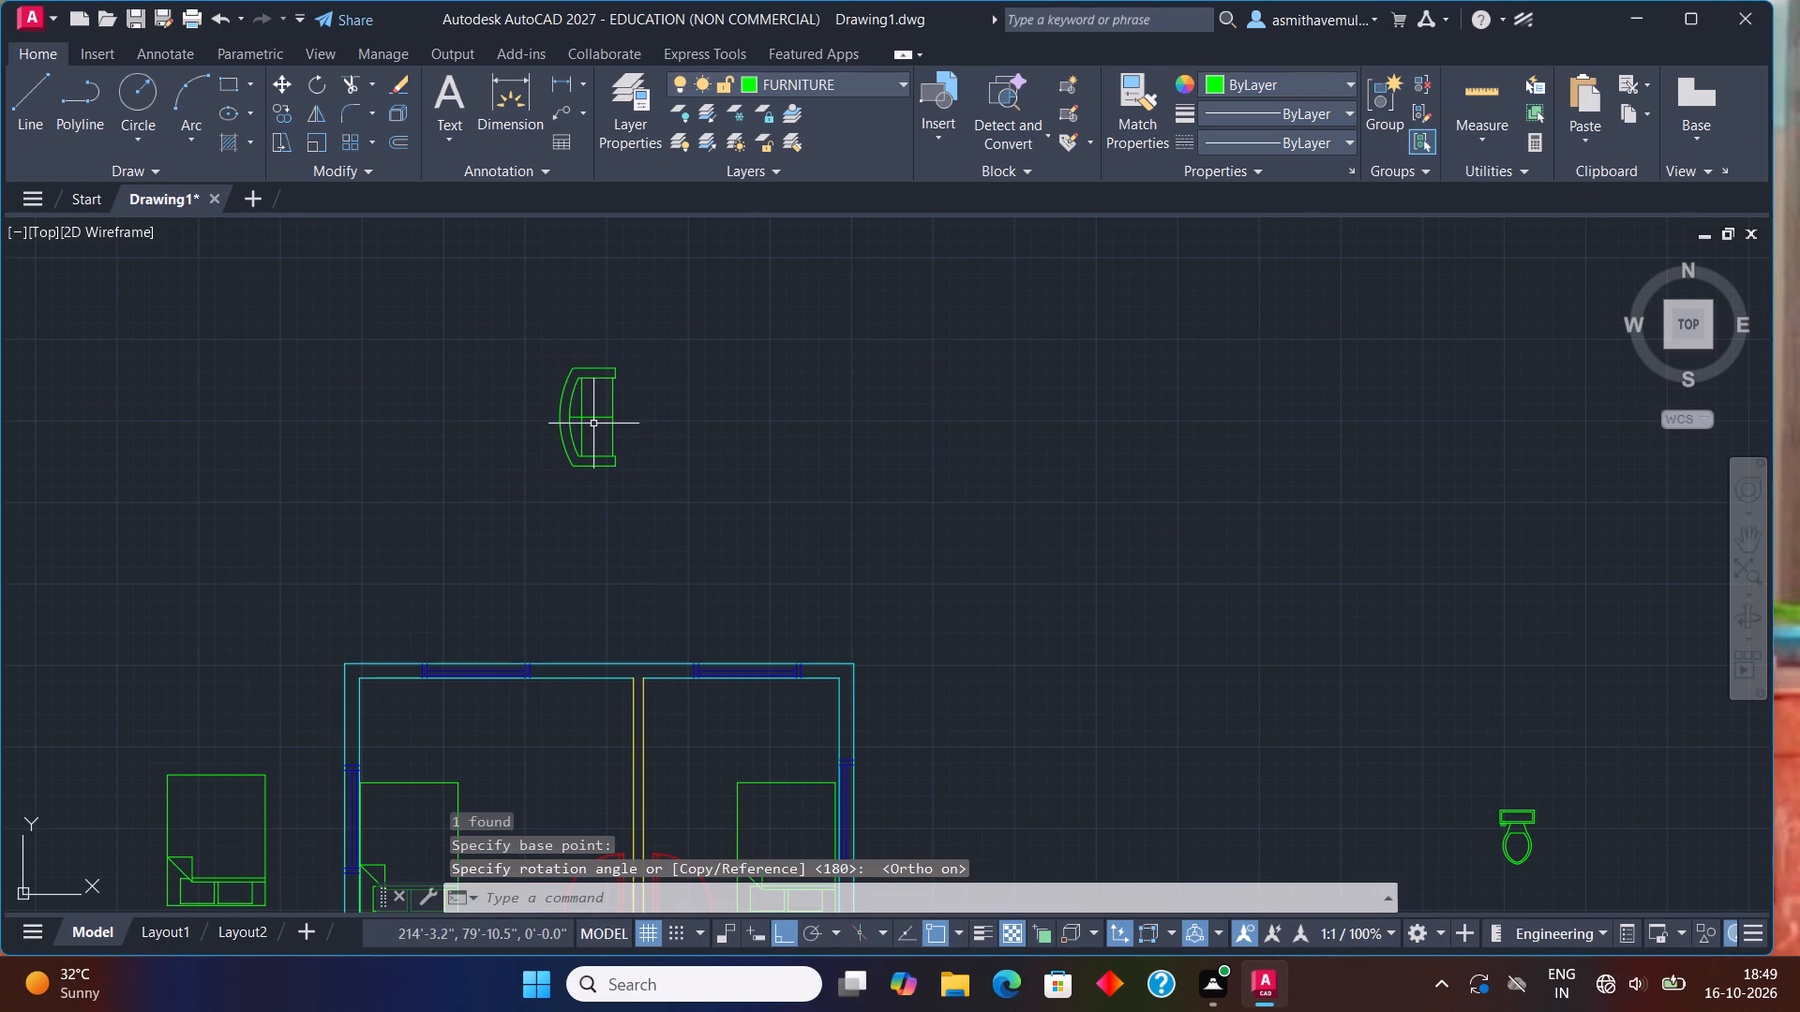
Copy the rotated two-seat sofa twice in a horizontal row to its right, above the floor plan.
left_click(574, 429)
type("COPY")
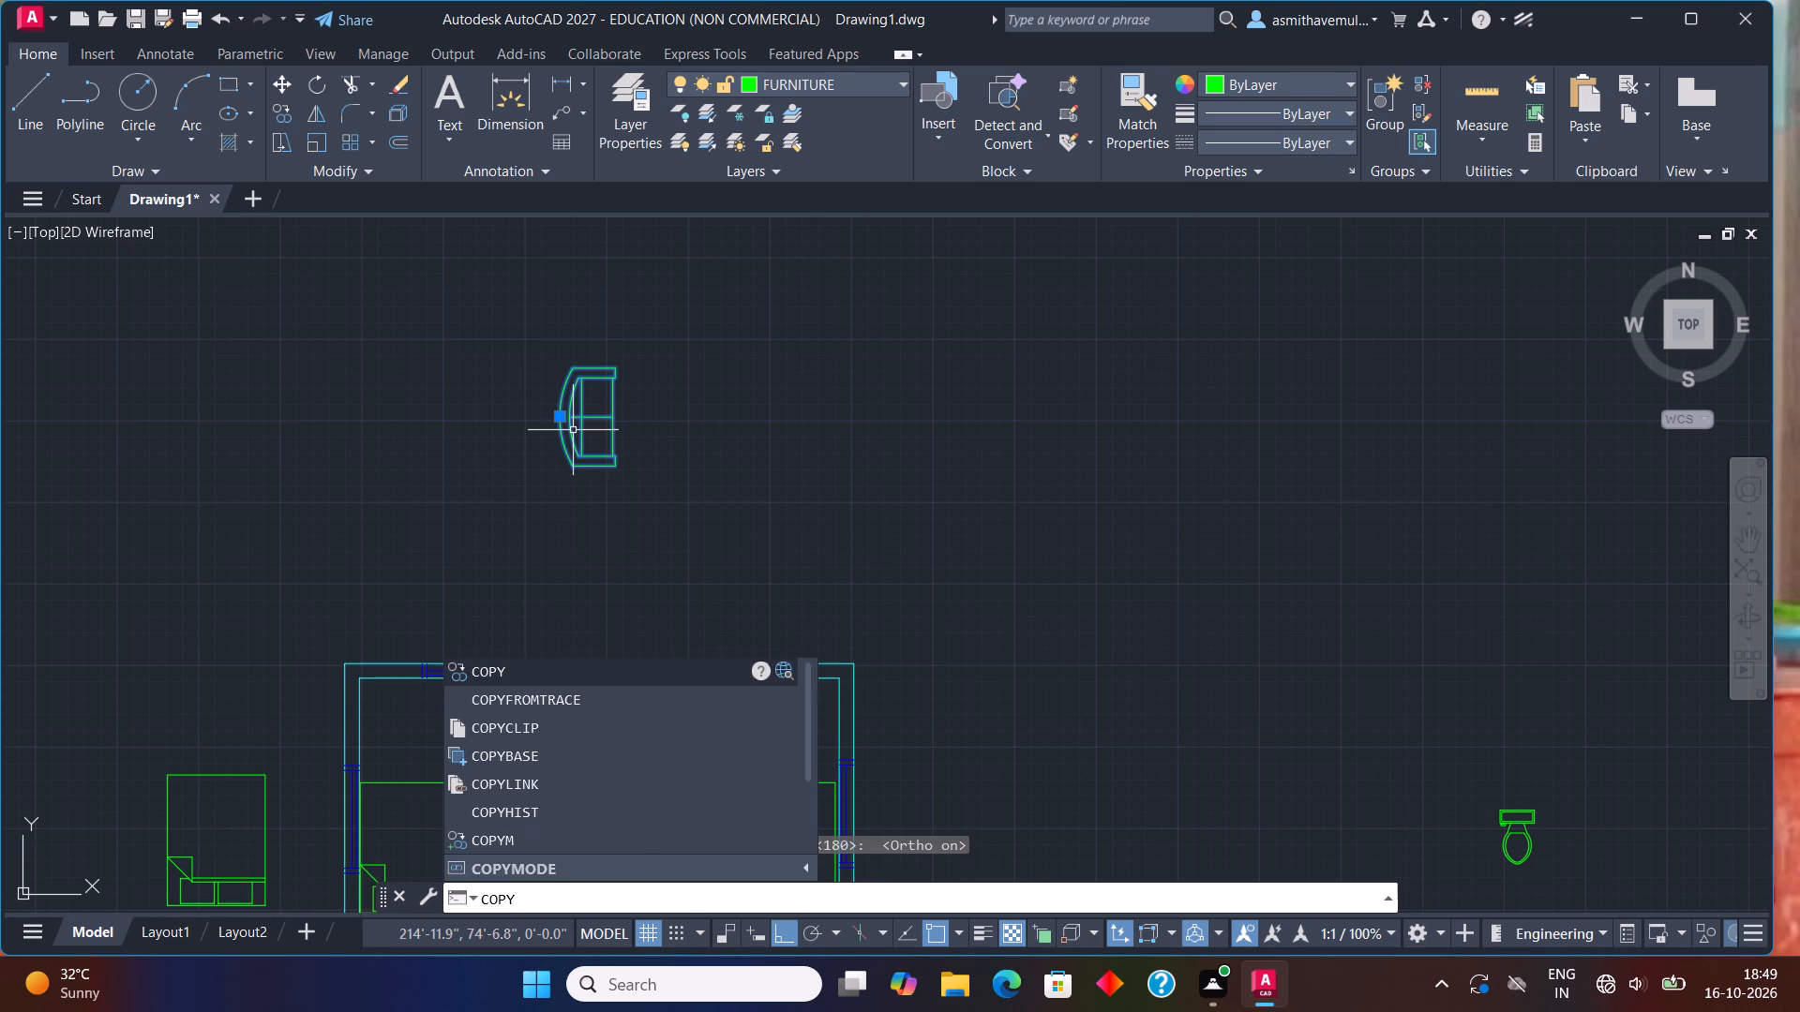
key("Return")
left_click(582, 404)
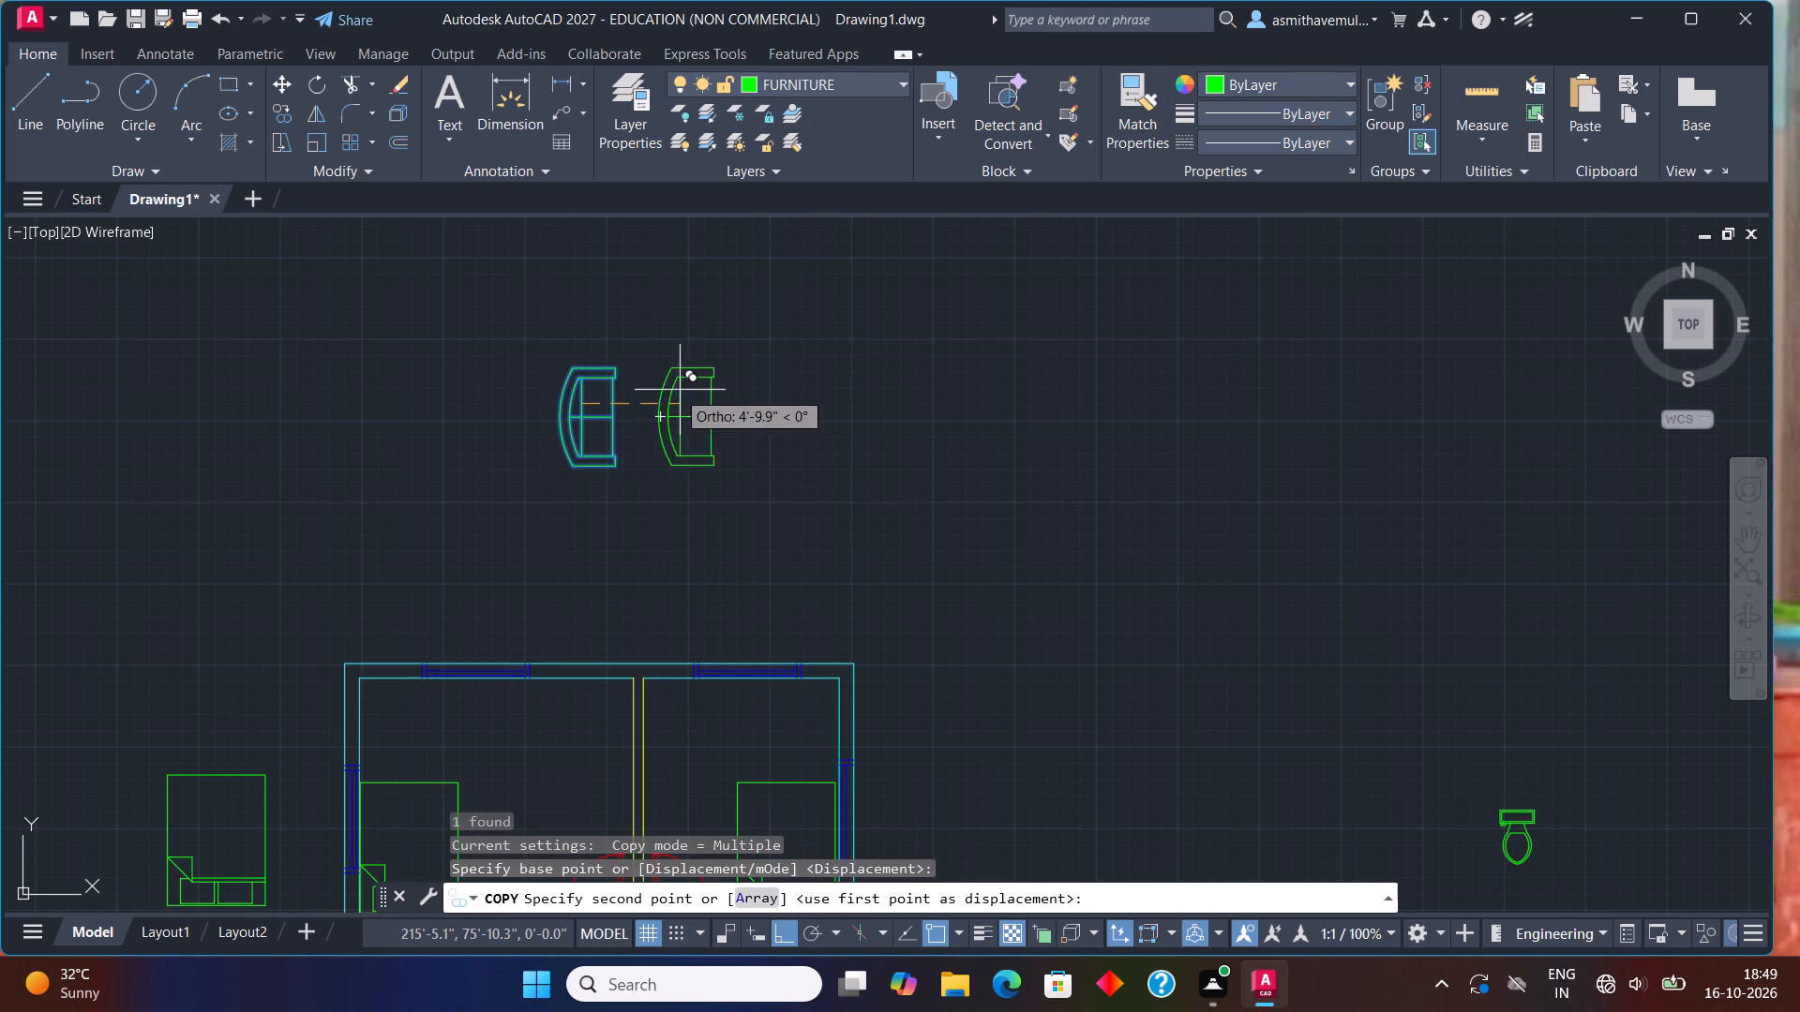
left_click(692, 390)
left_click(950, 445)
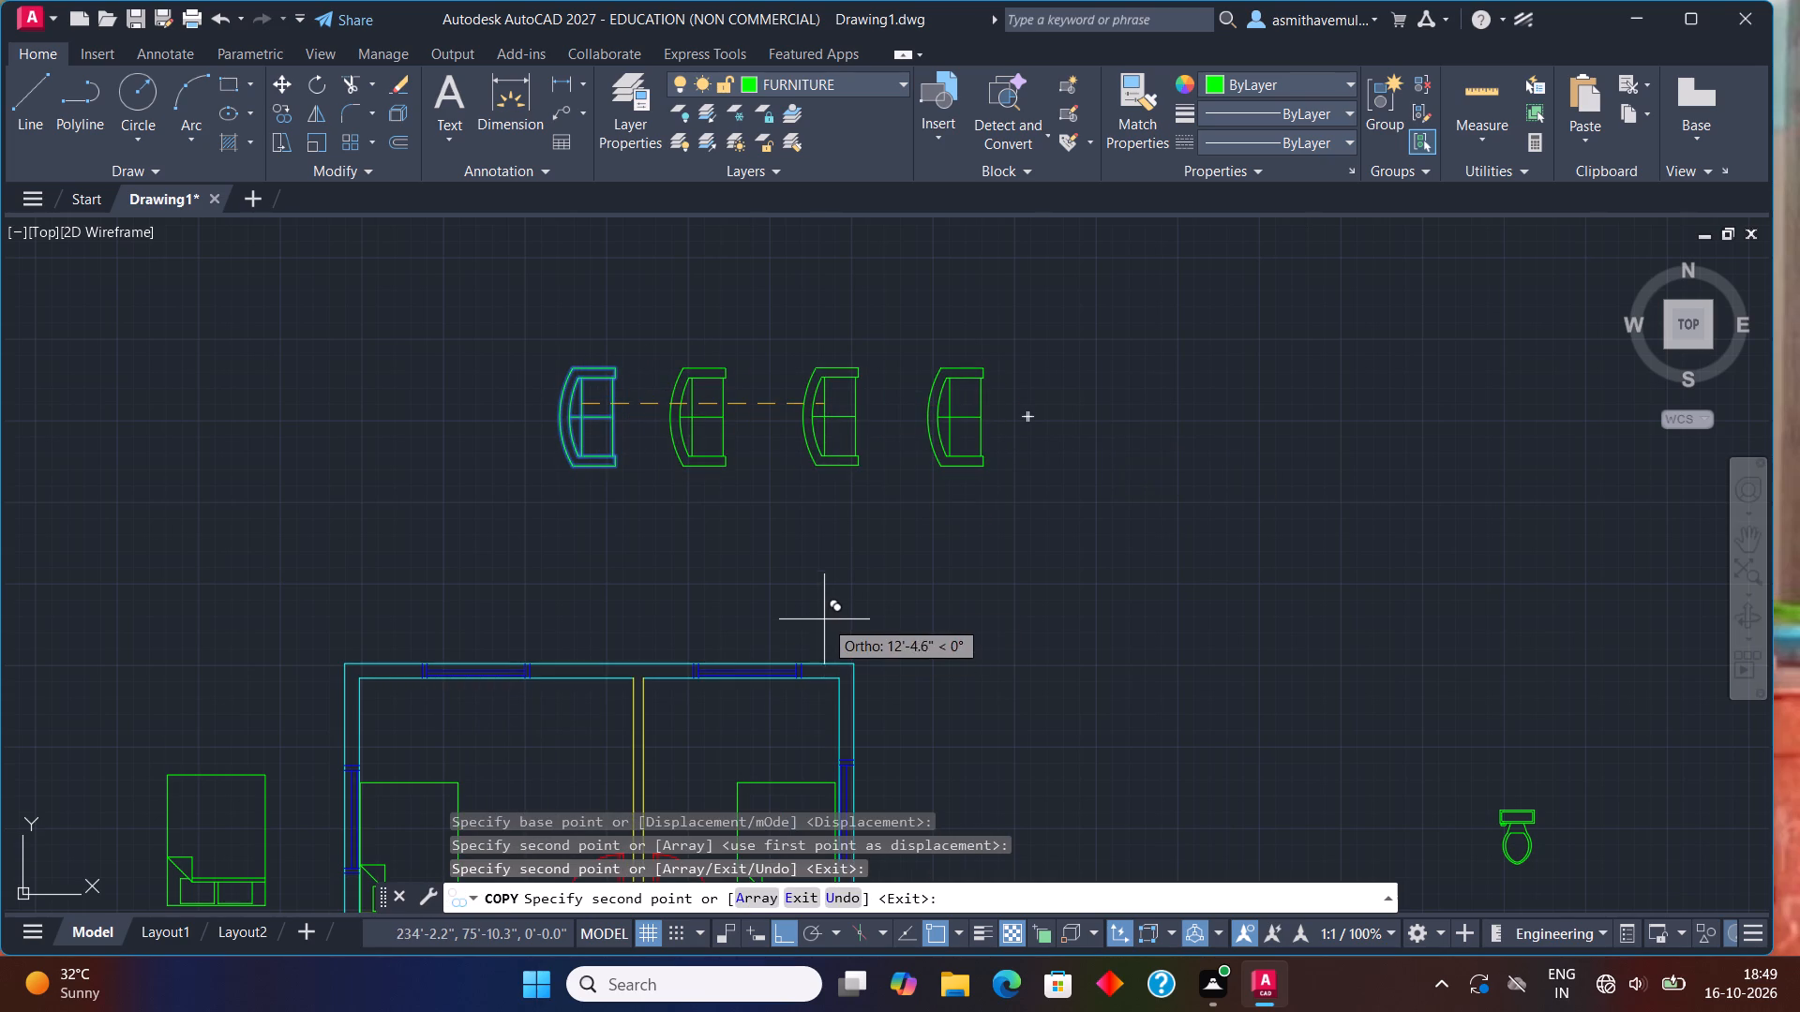
key("Escape")
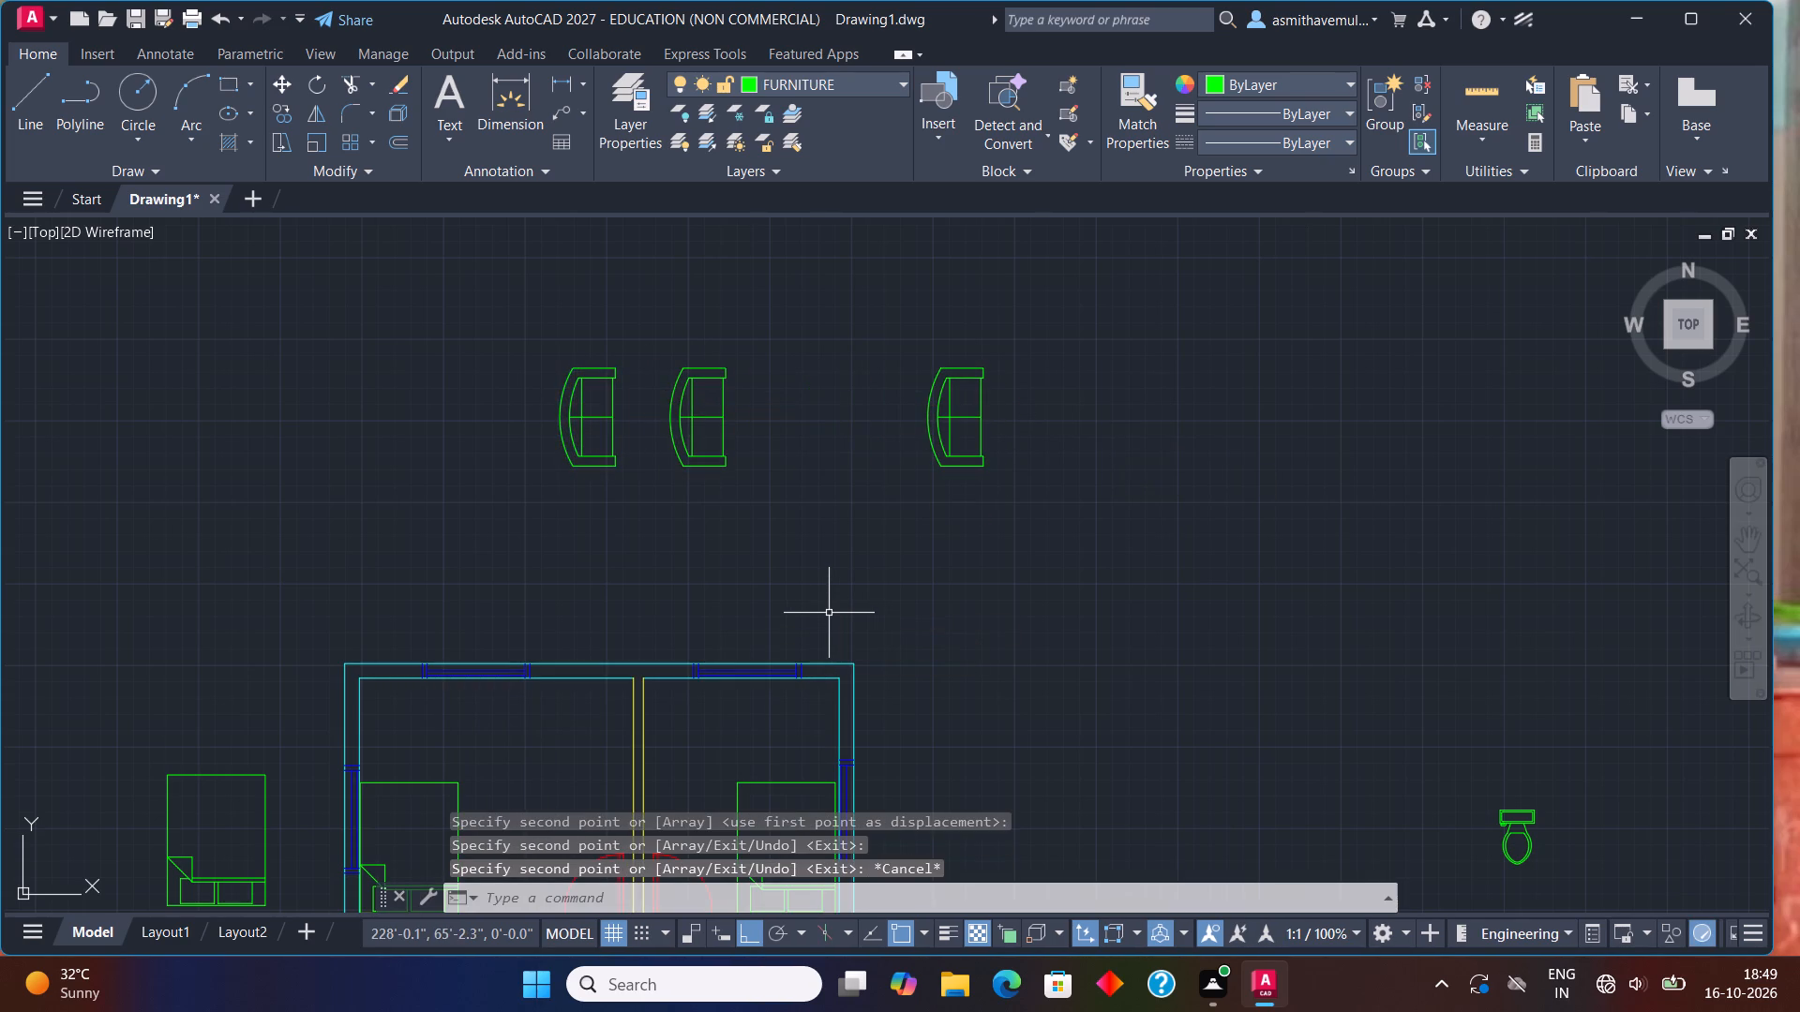
Move the middle rotated two-seat sofa into the upper-right bedroom, its backrest midpoint on the partition wall between the bedrooms, with Ortho off.
left_click(670, 409)
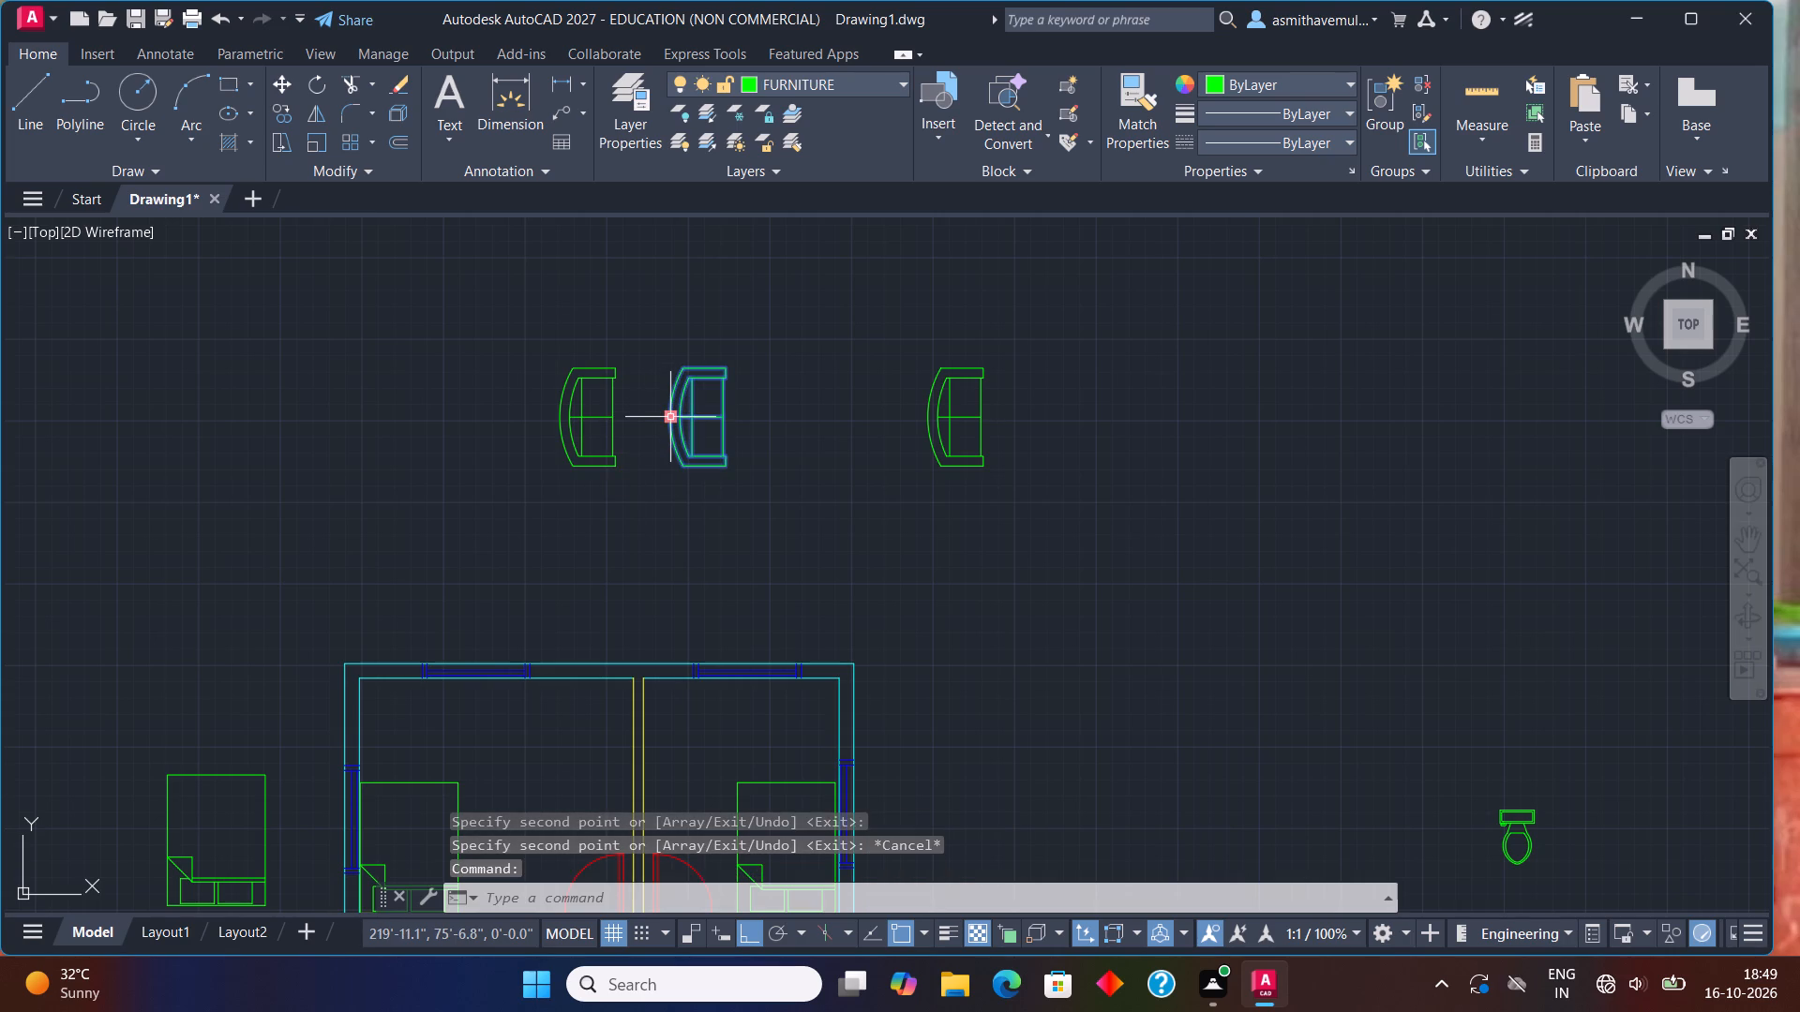
key("m")
key("Return")
left_click(671, 417)
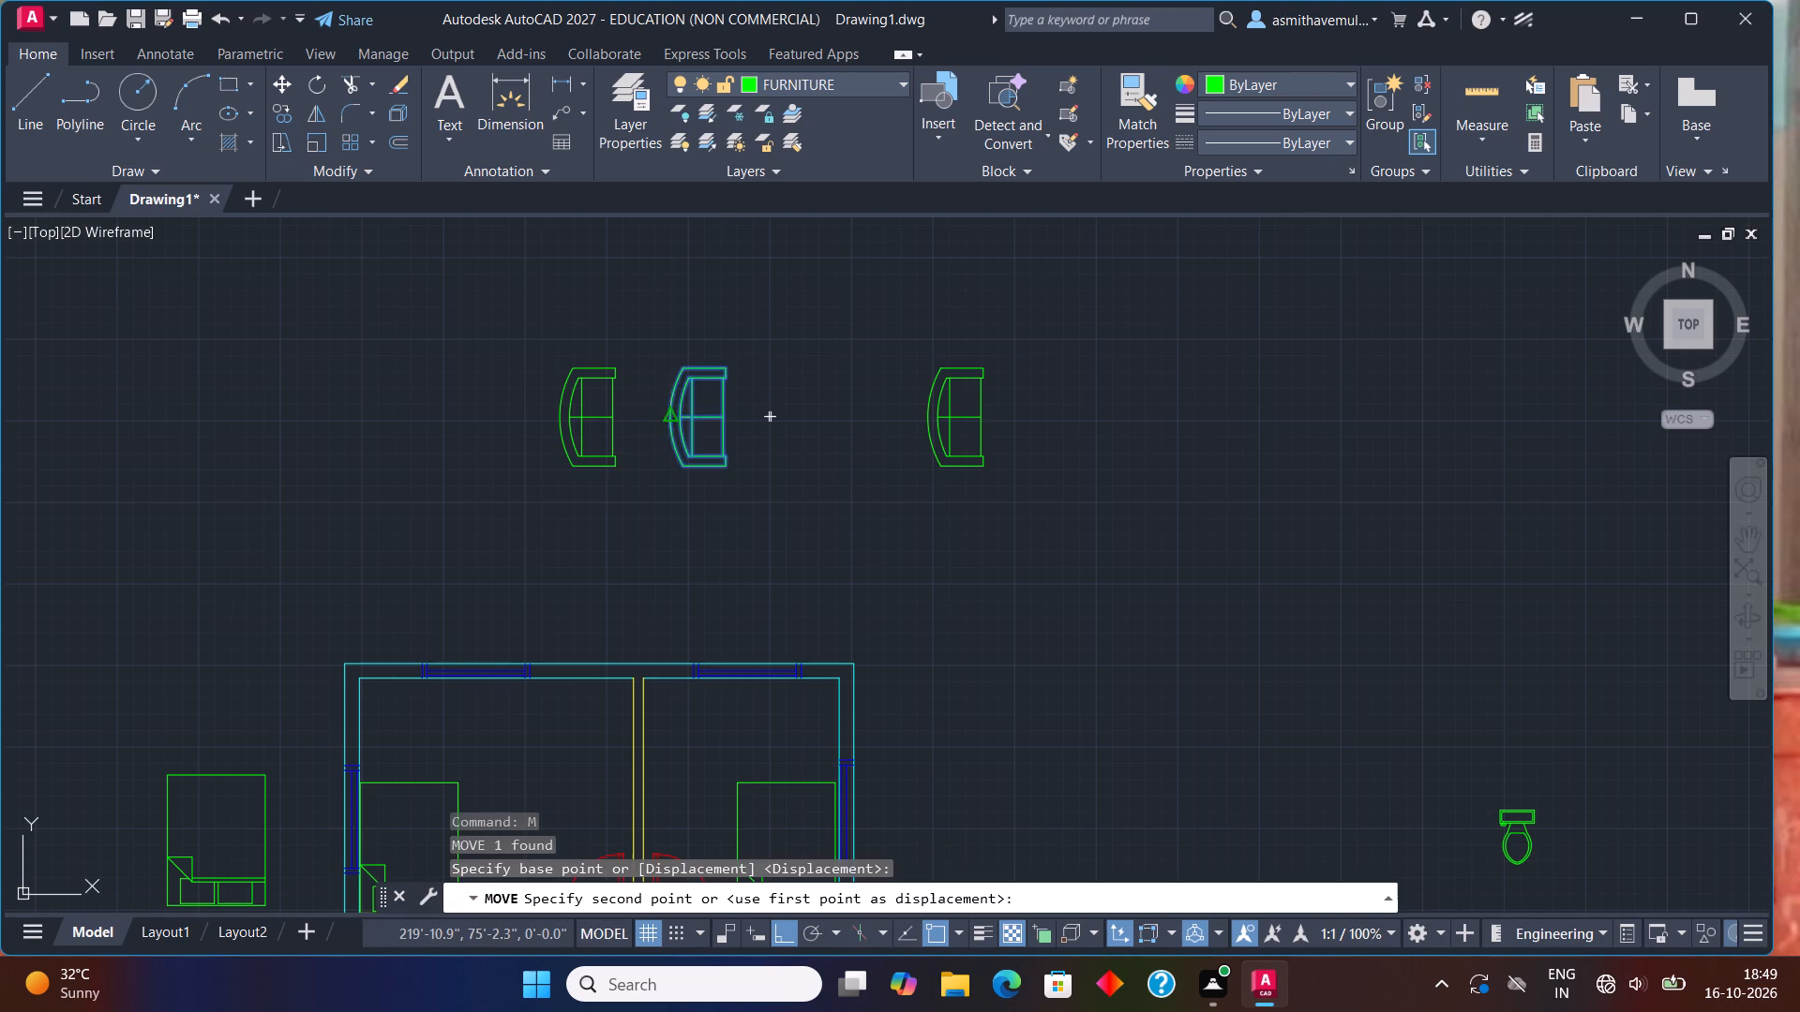
scroll(645, 743, "up", 1)
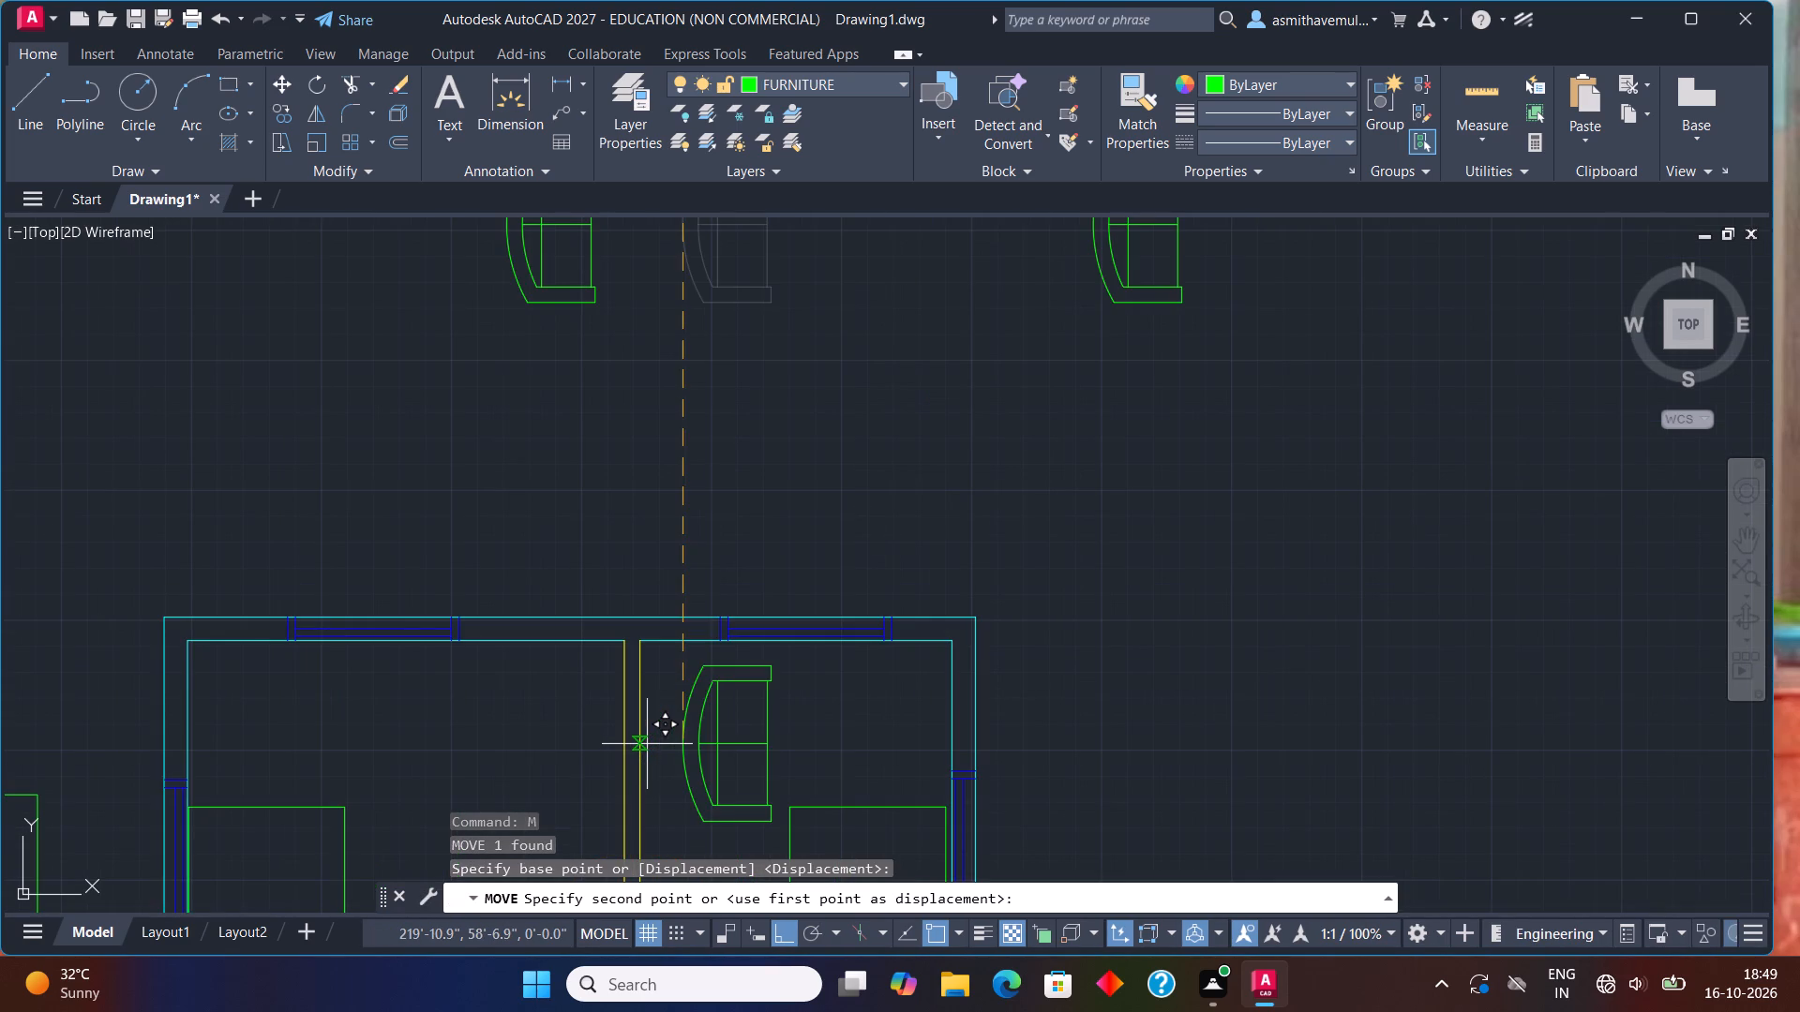
key("F8")
scroll(650, 744, "down", 2)
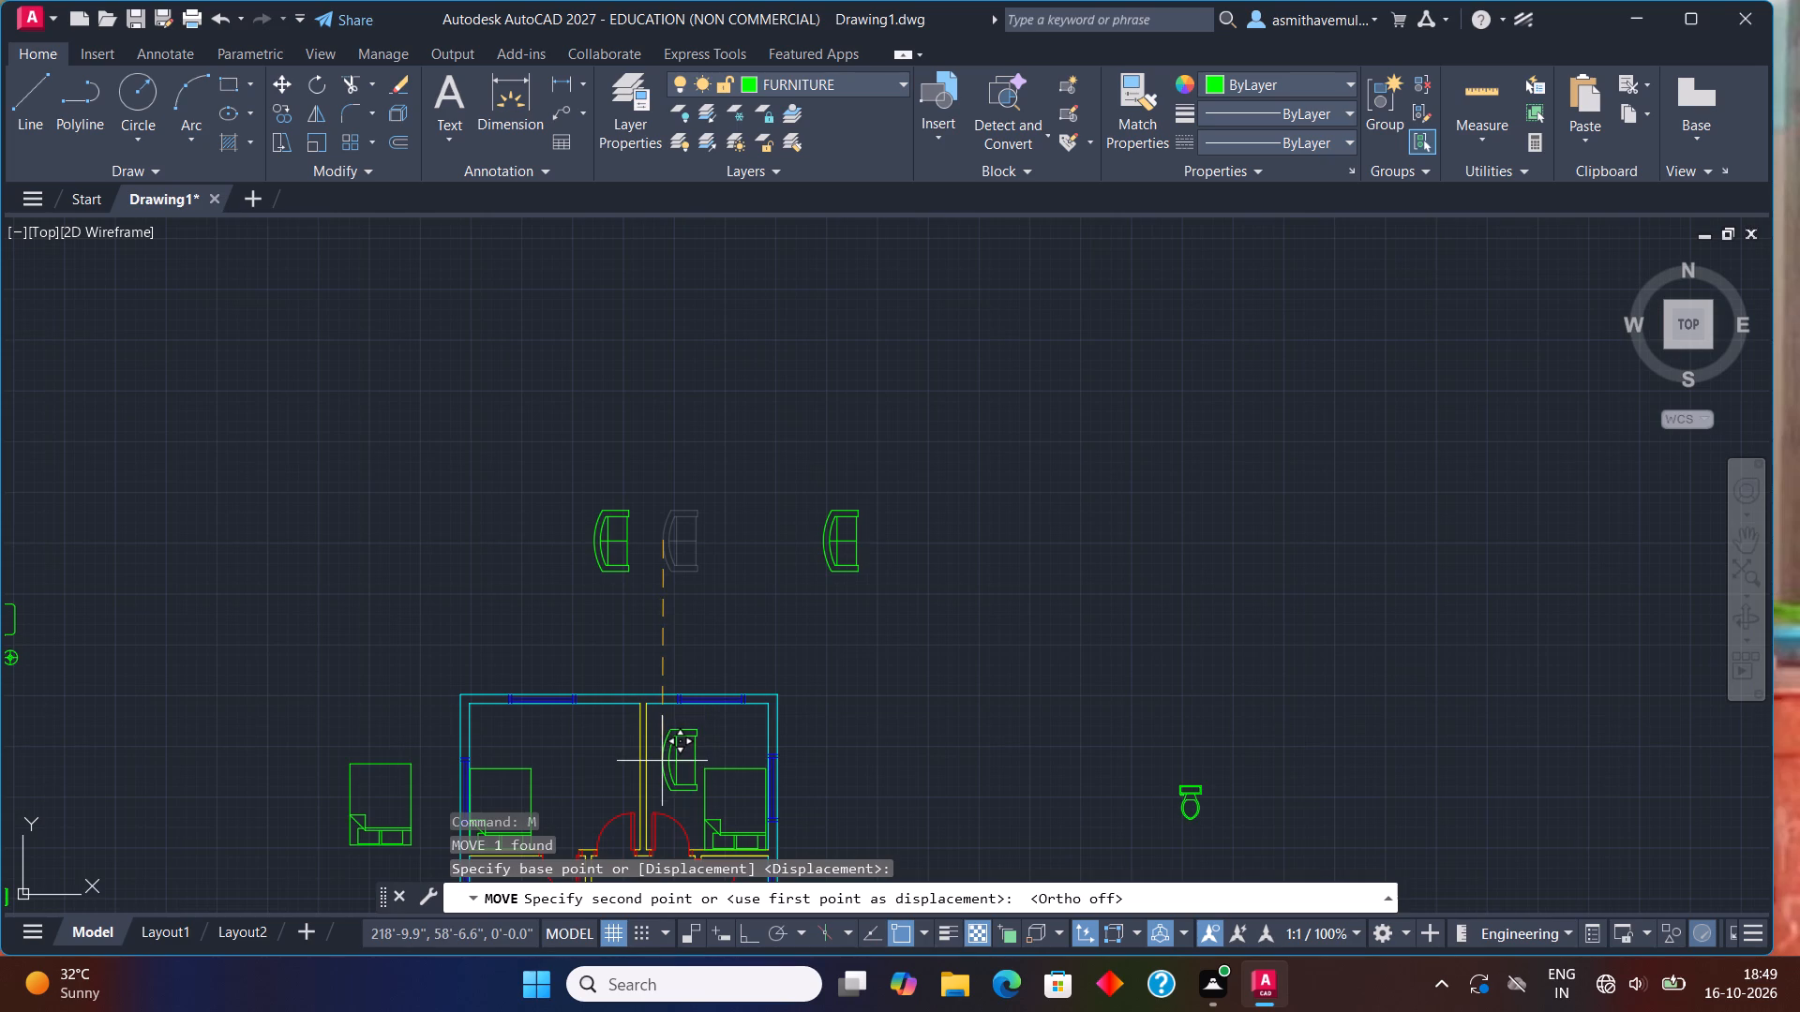
middle_click_drag(662, 761, 651, 696)
scroll(648, 709, "up", 3)
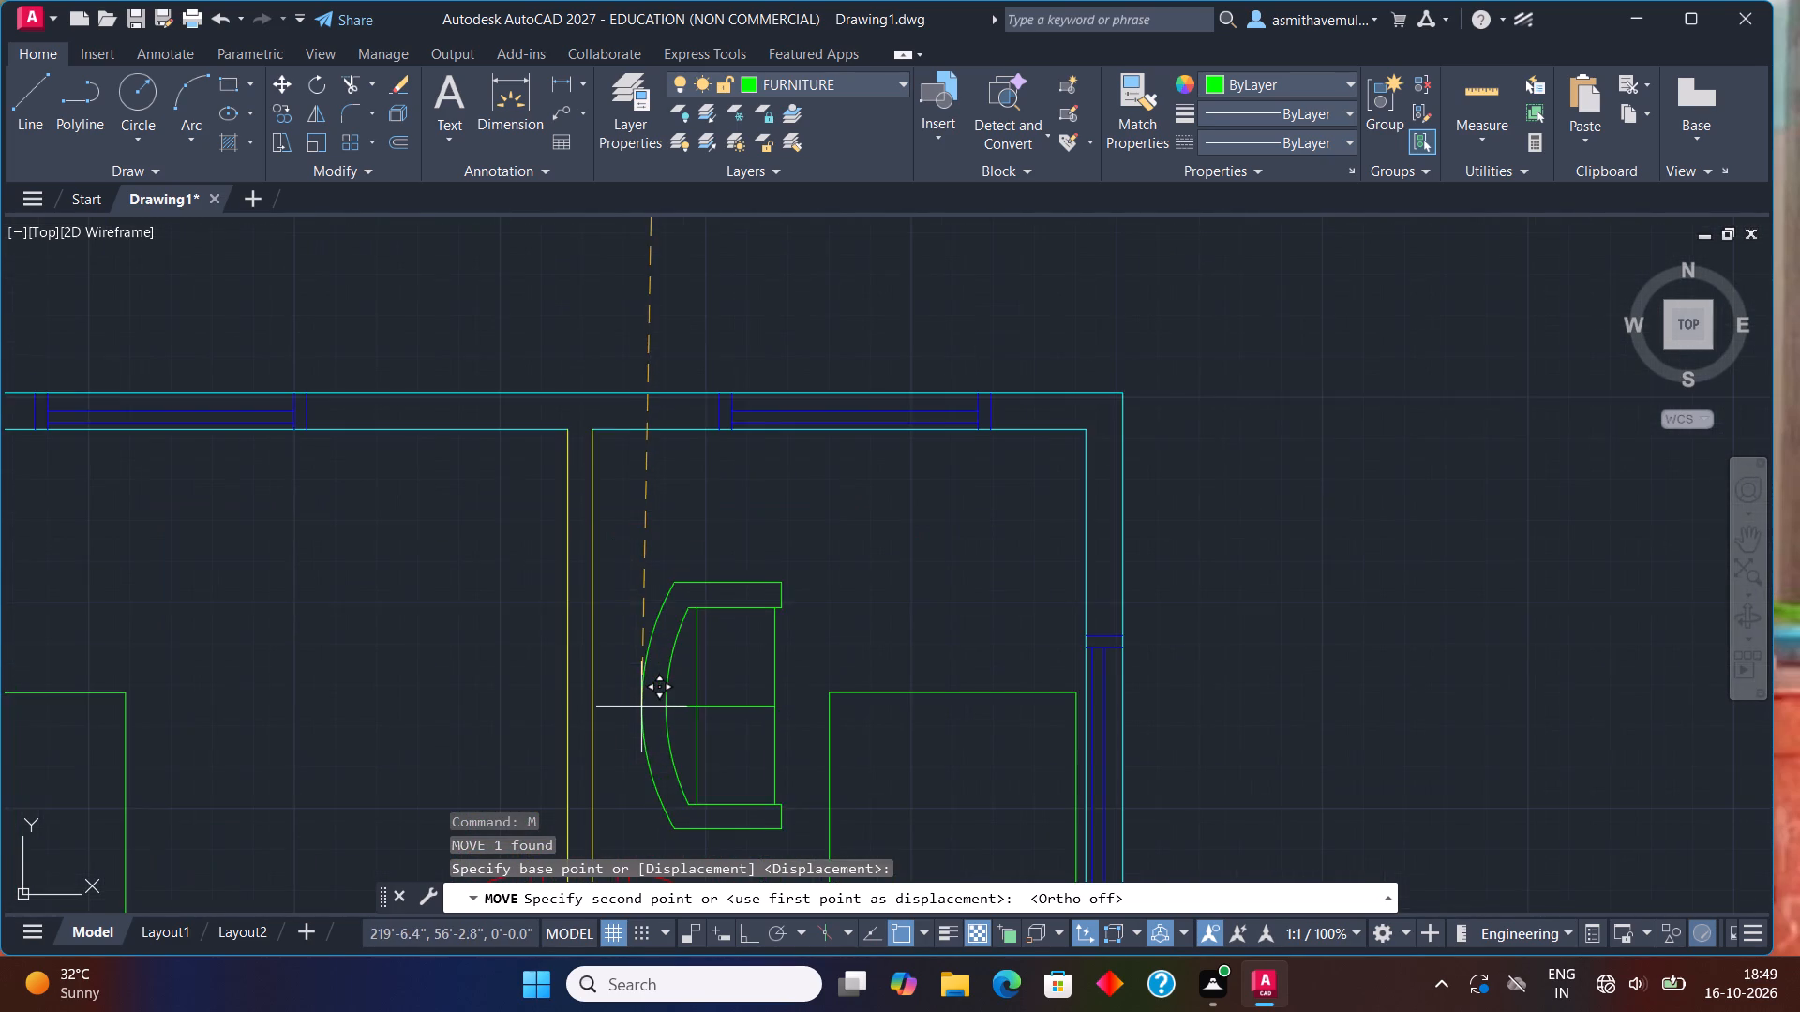
scroll(628, 705, "down", 1)
middle_click_drag(626, 684, 619, 493)
scroll(619, 479, "up", 1)
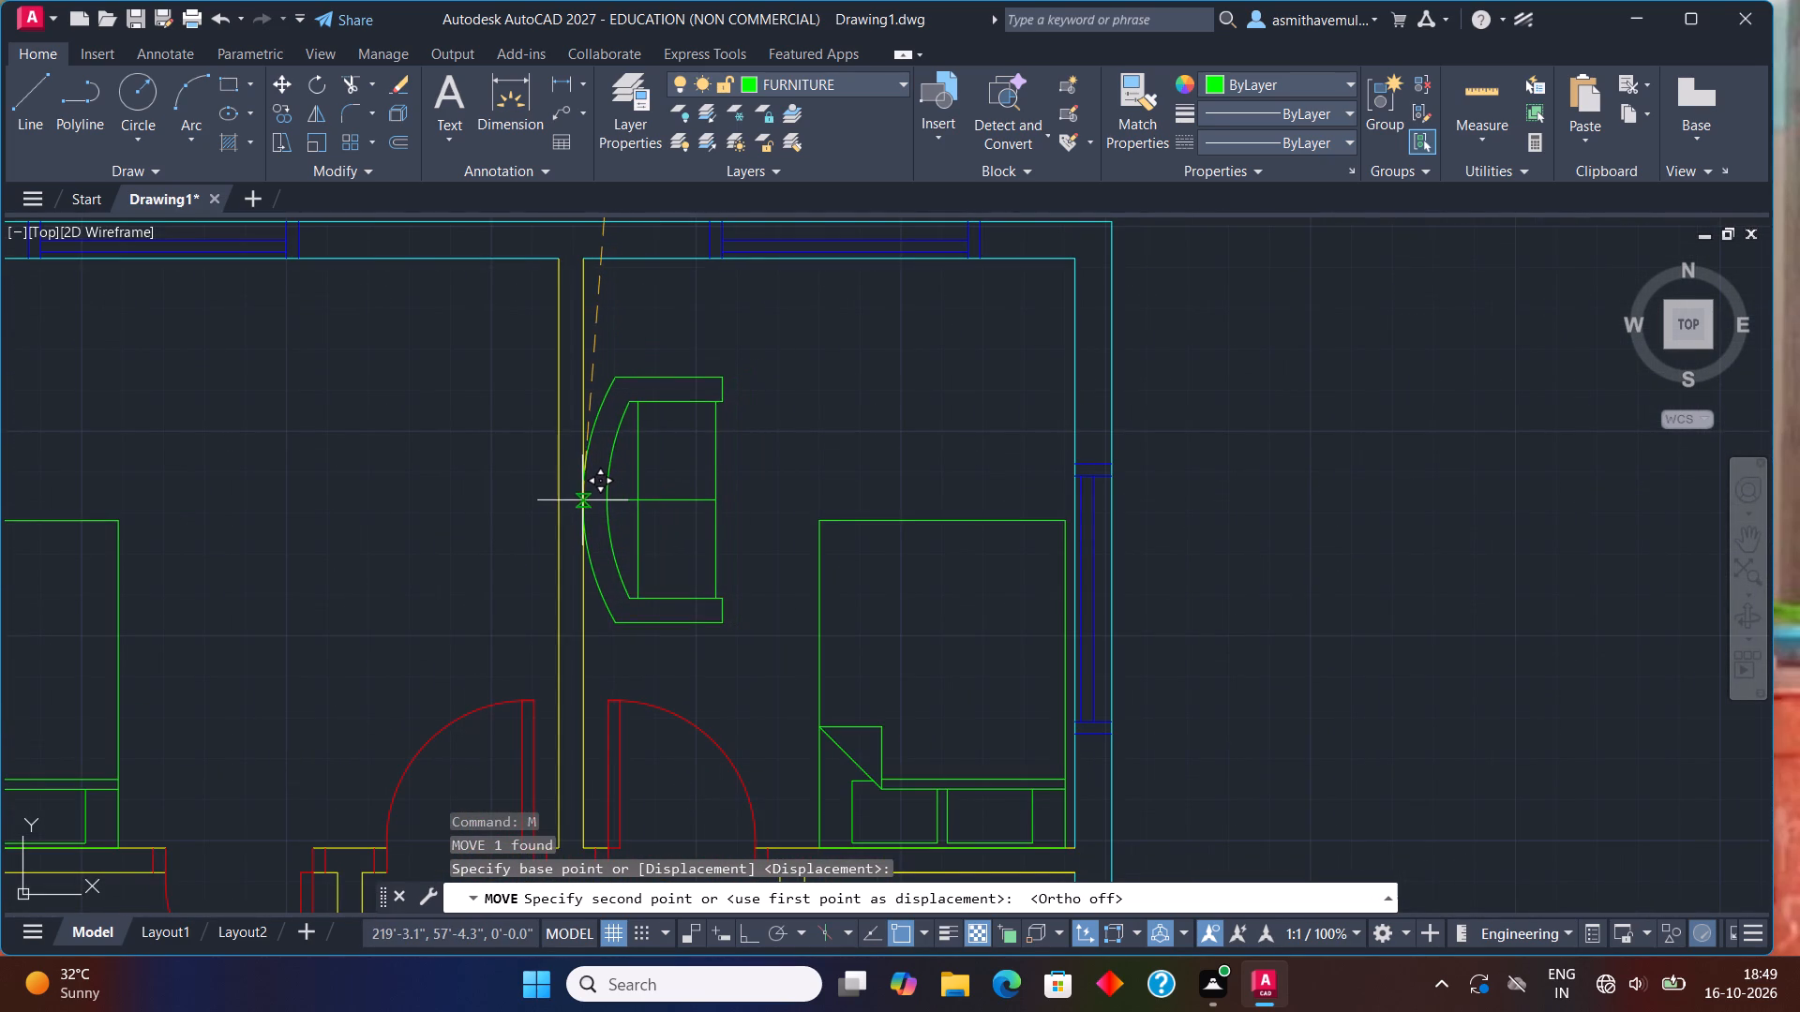
left_click(582, 499)
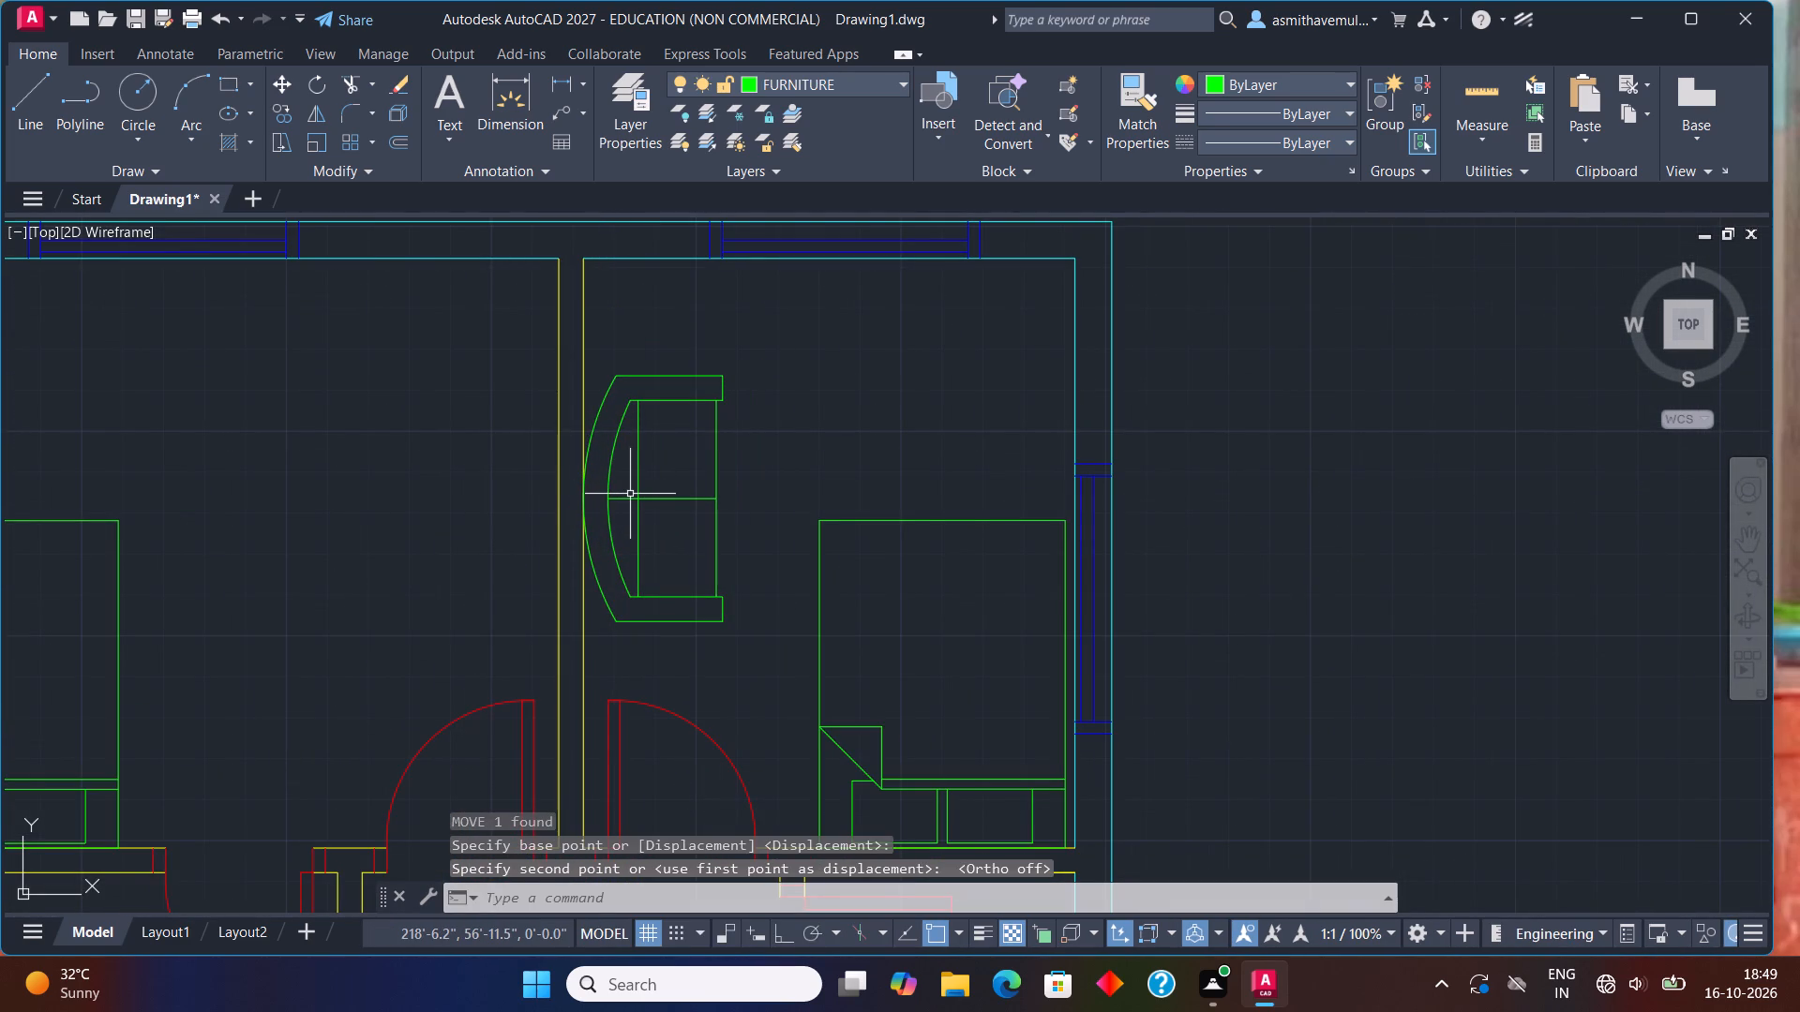
Scale the upper-right bedroom's sofa down to roughly two-thirds size about its backrest midpoint on the partition wall.
left_click(630, 496)
type("SCALE")
key("Return")
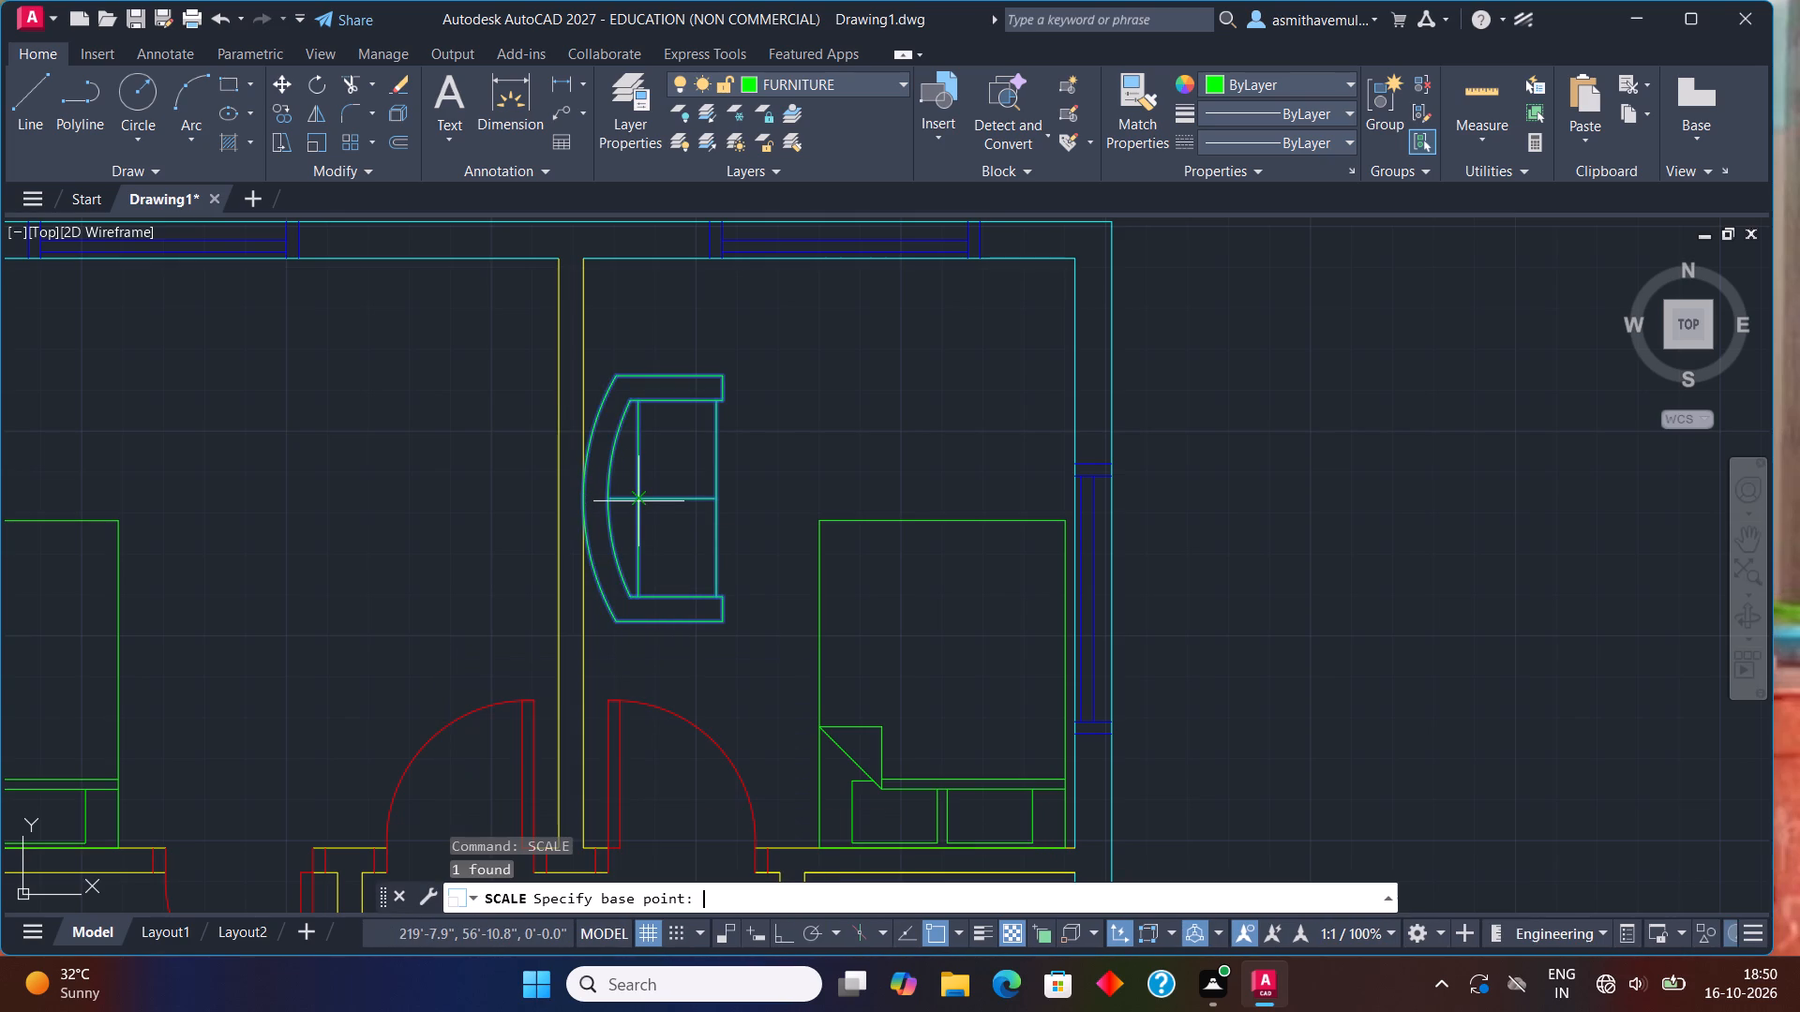
left_click(577, 492)
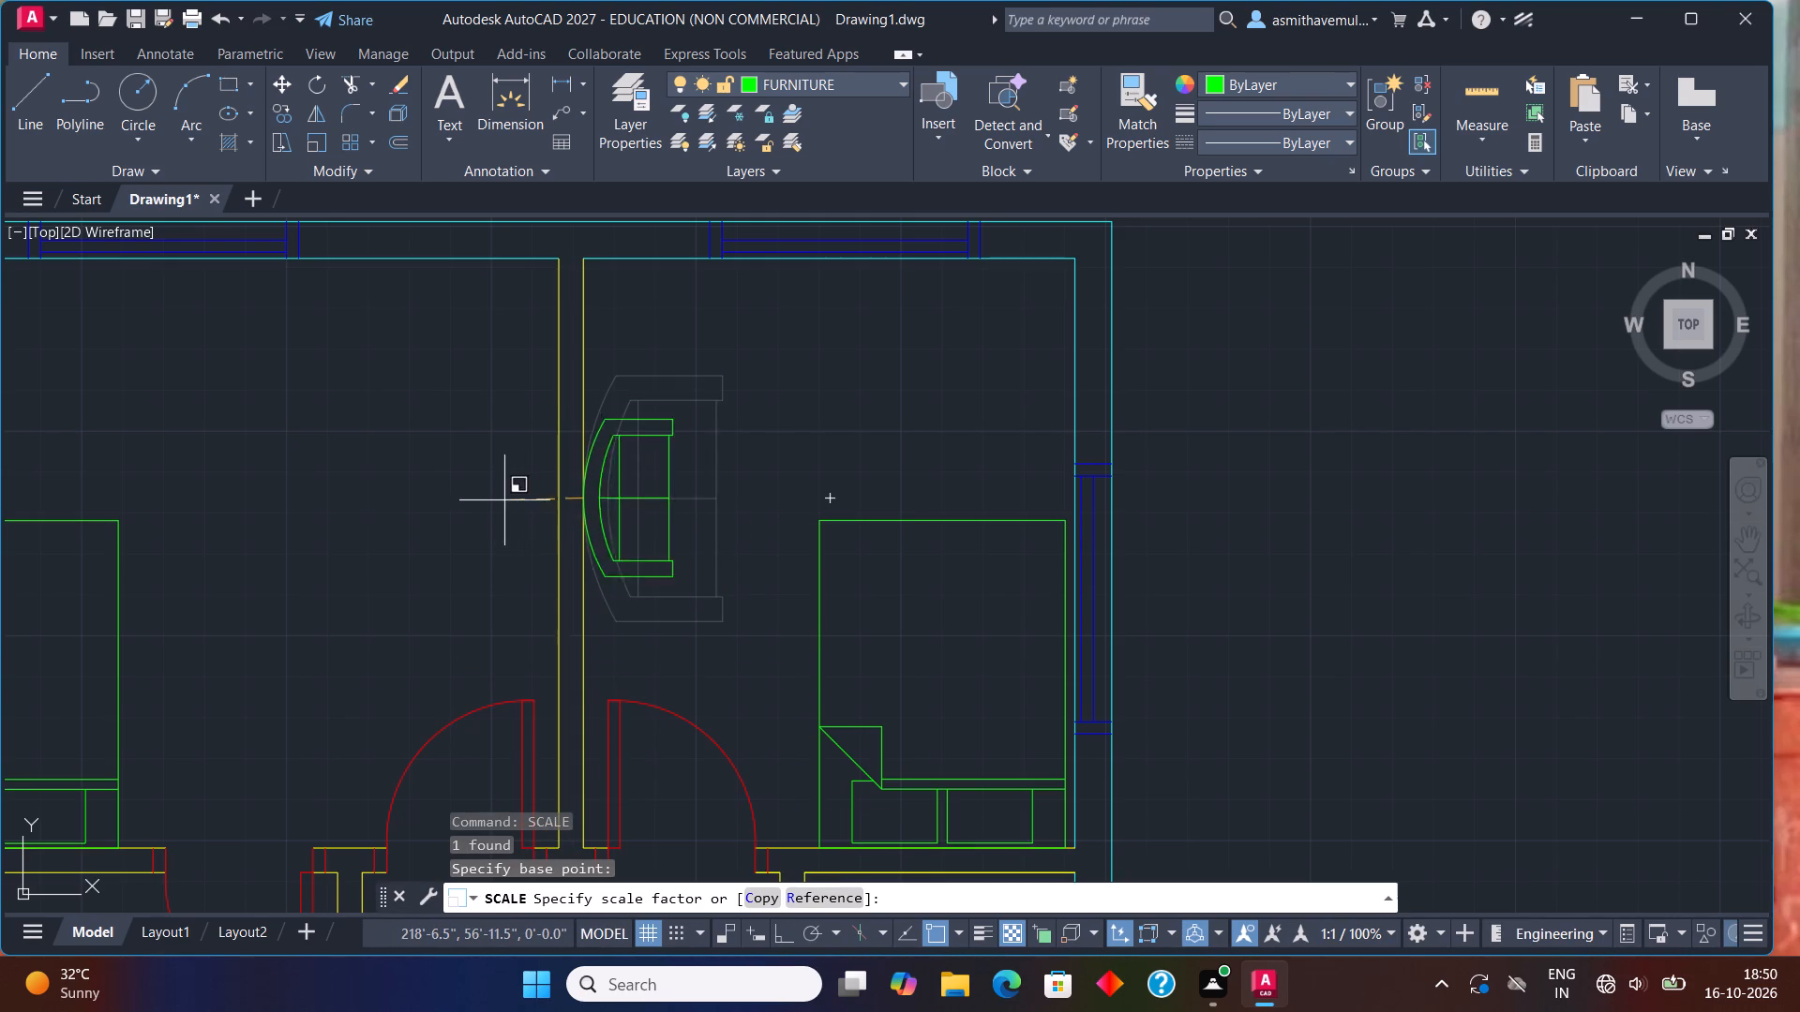
left_click(499, 487)
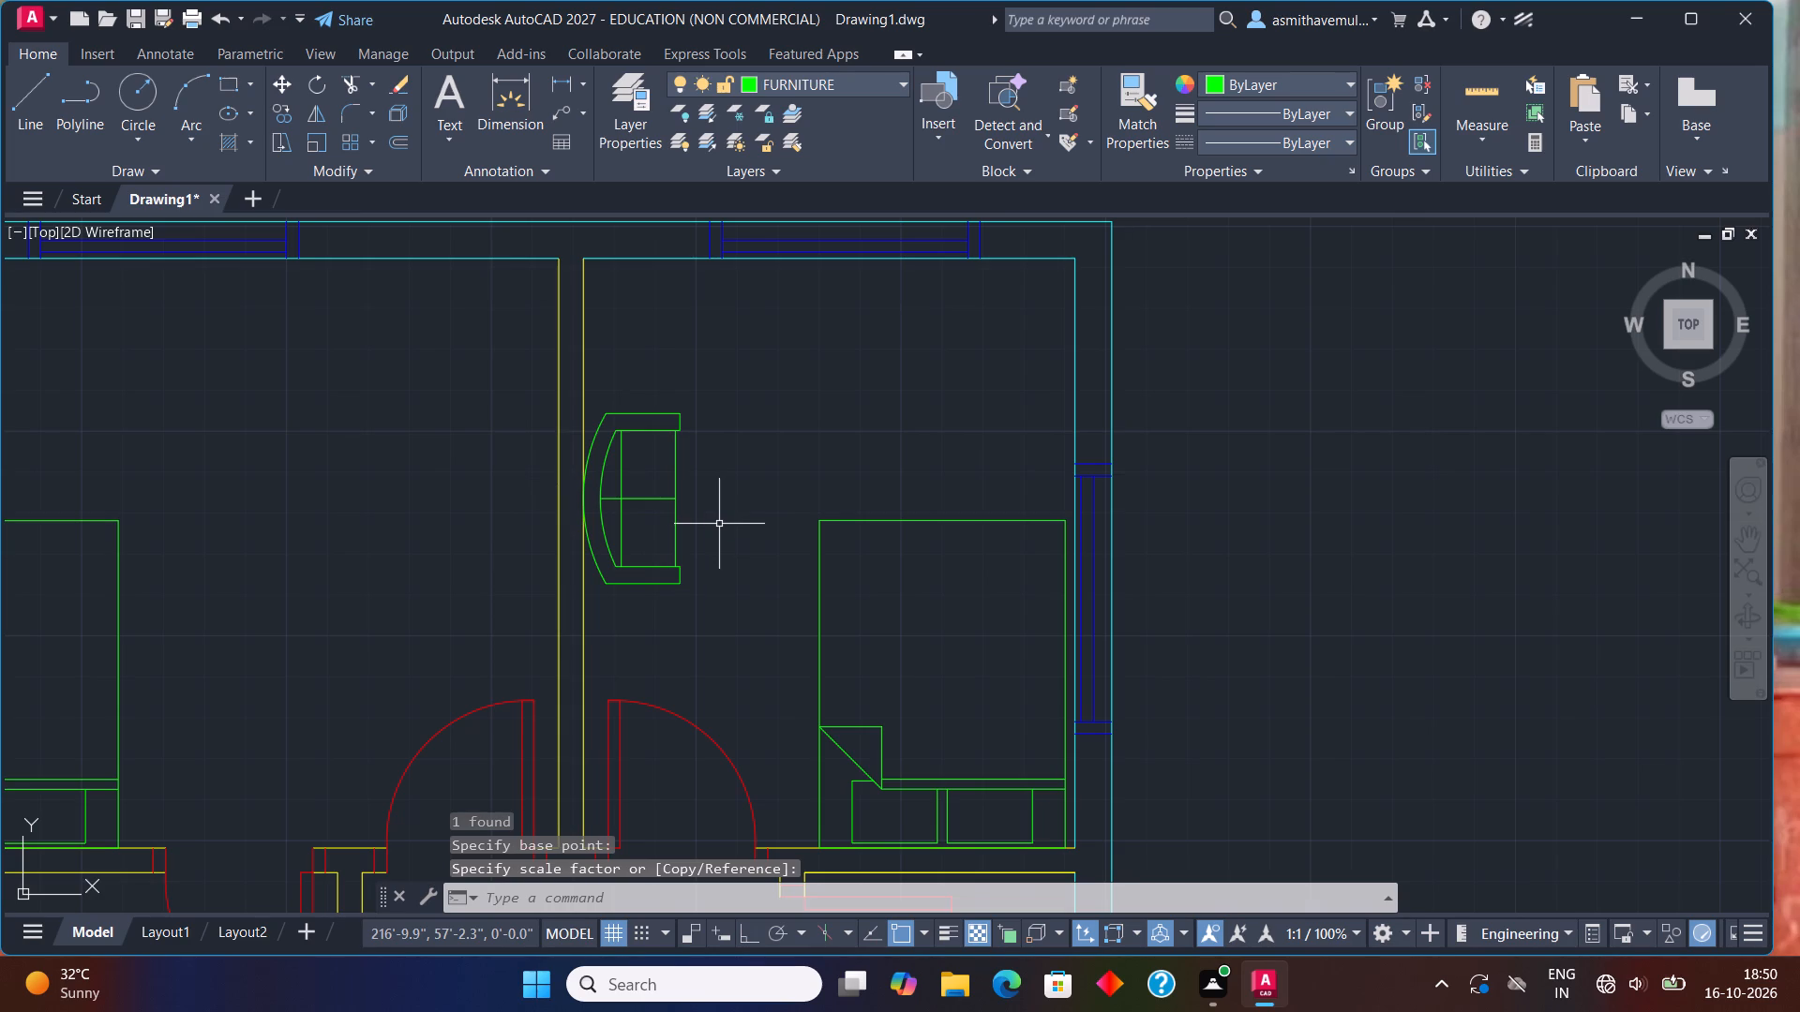
Copy the scaled-down sofa from the upper-right bedroom to the open space above the floor plan, between the two larger sofas.
scroll(715, 523, "down", 2)
middle_click_drag(697, 516, 746, 592)
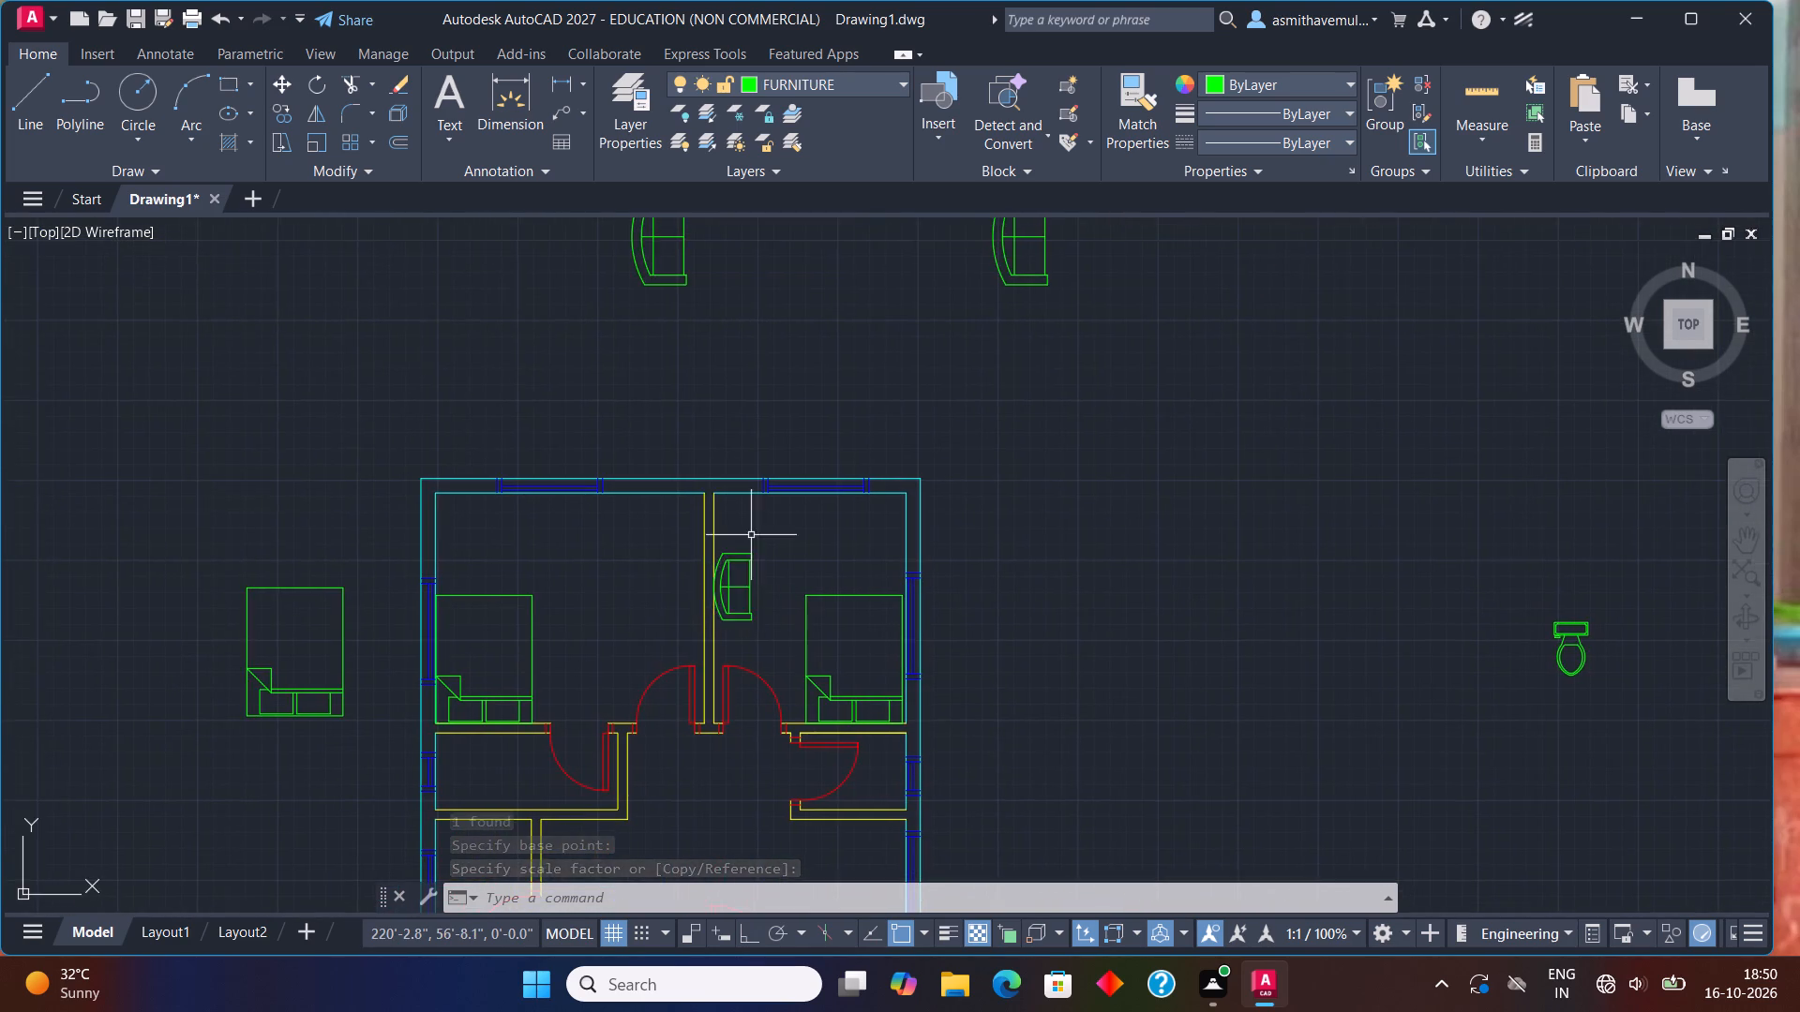
scroll(751, 533, "down", 1)
left_click(701, 348)
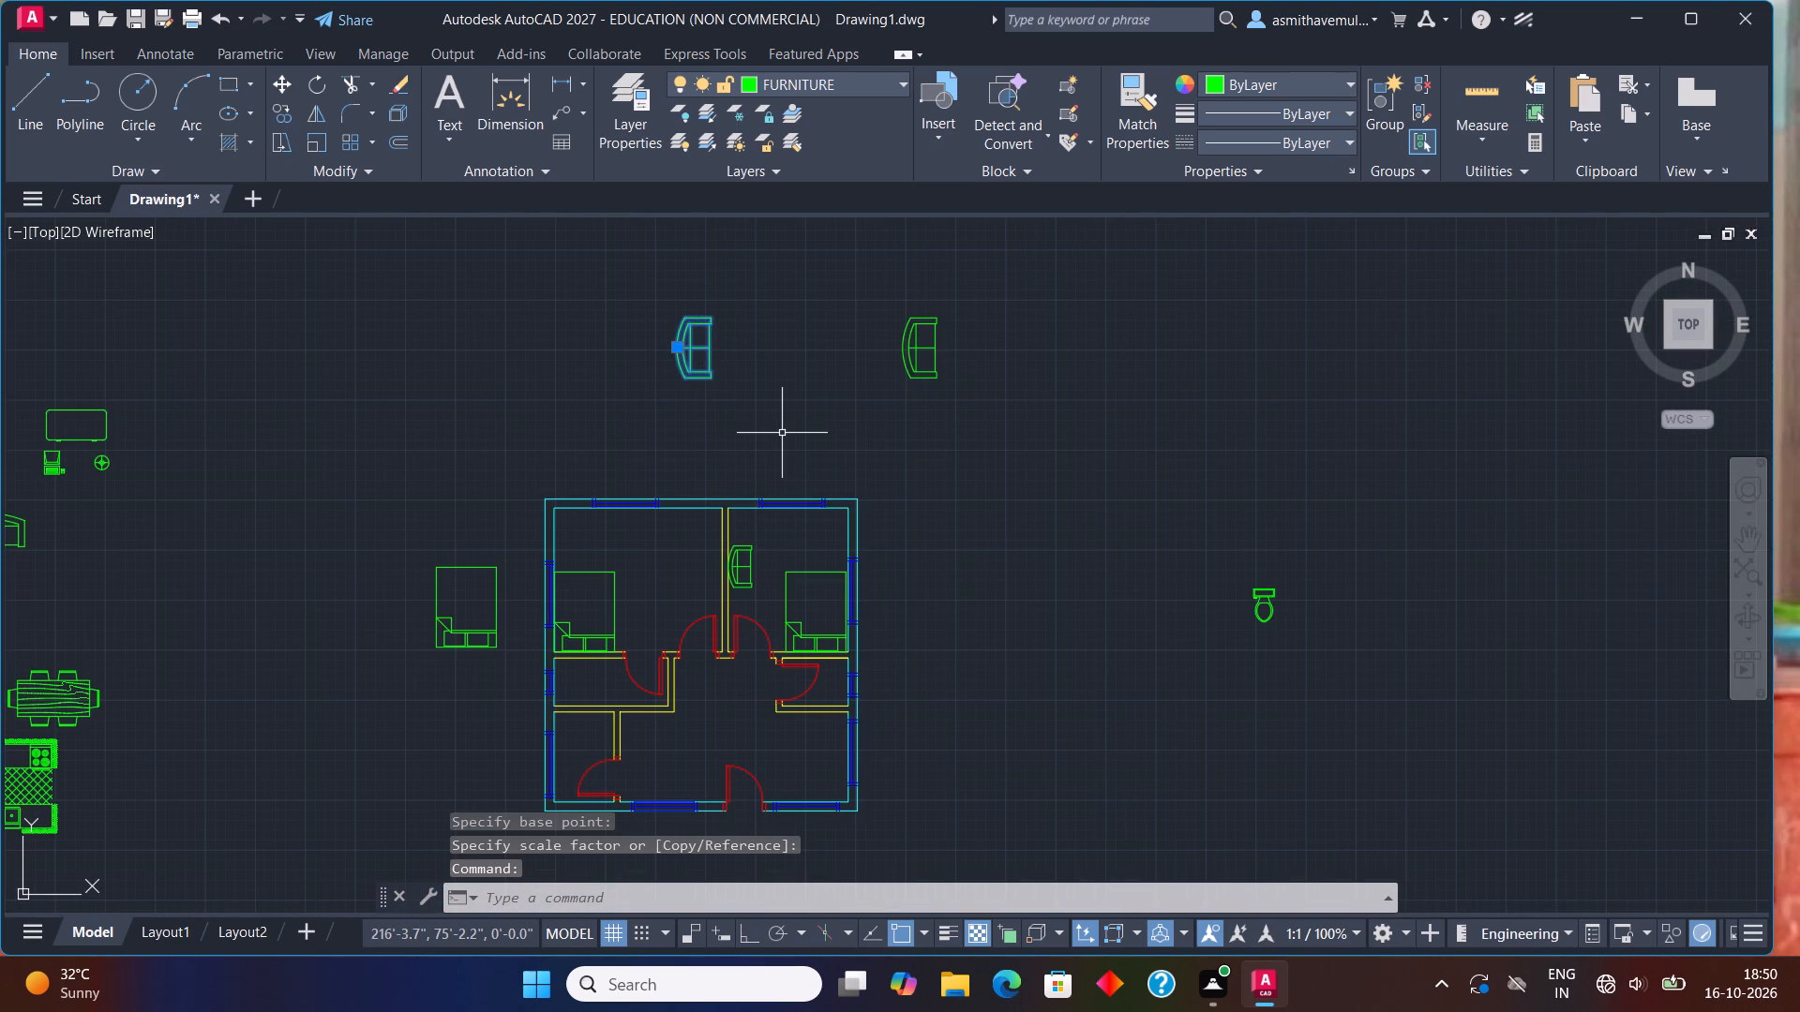
key("Escape")
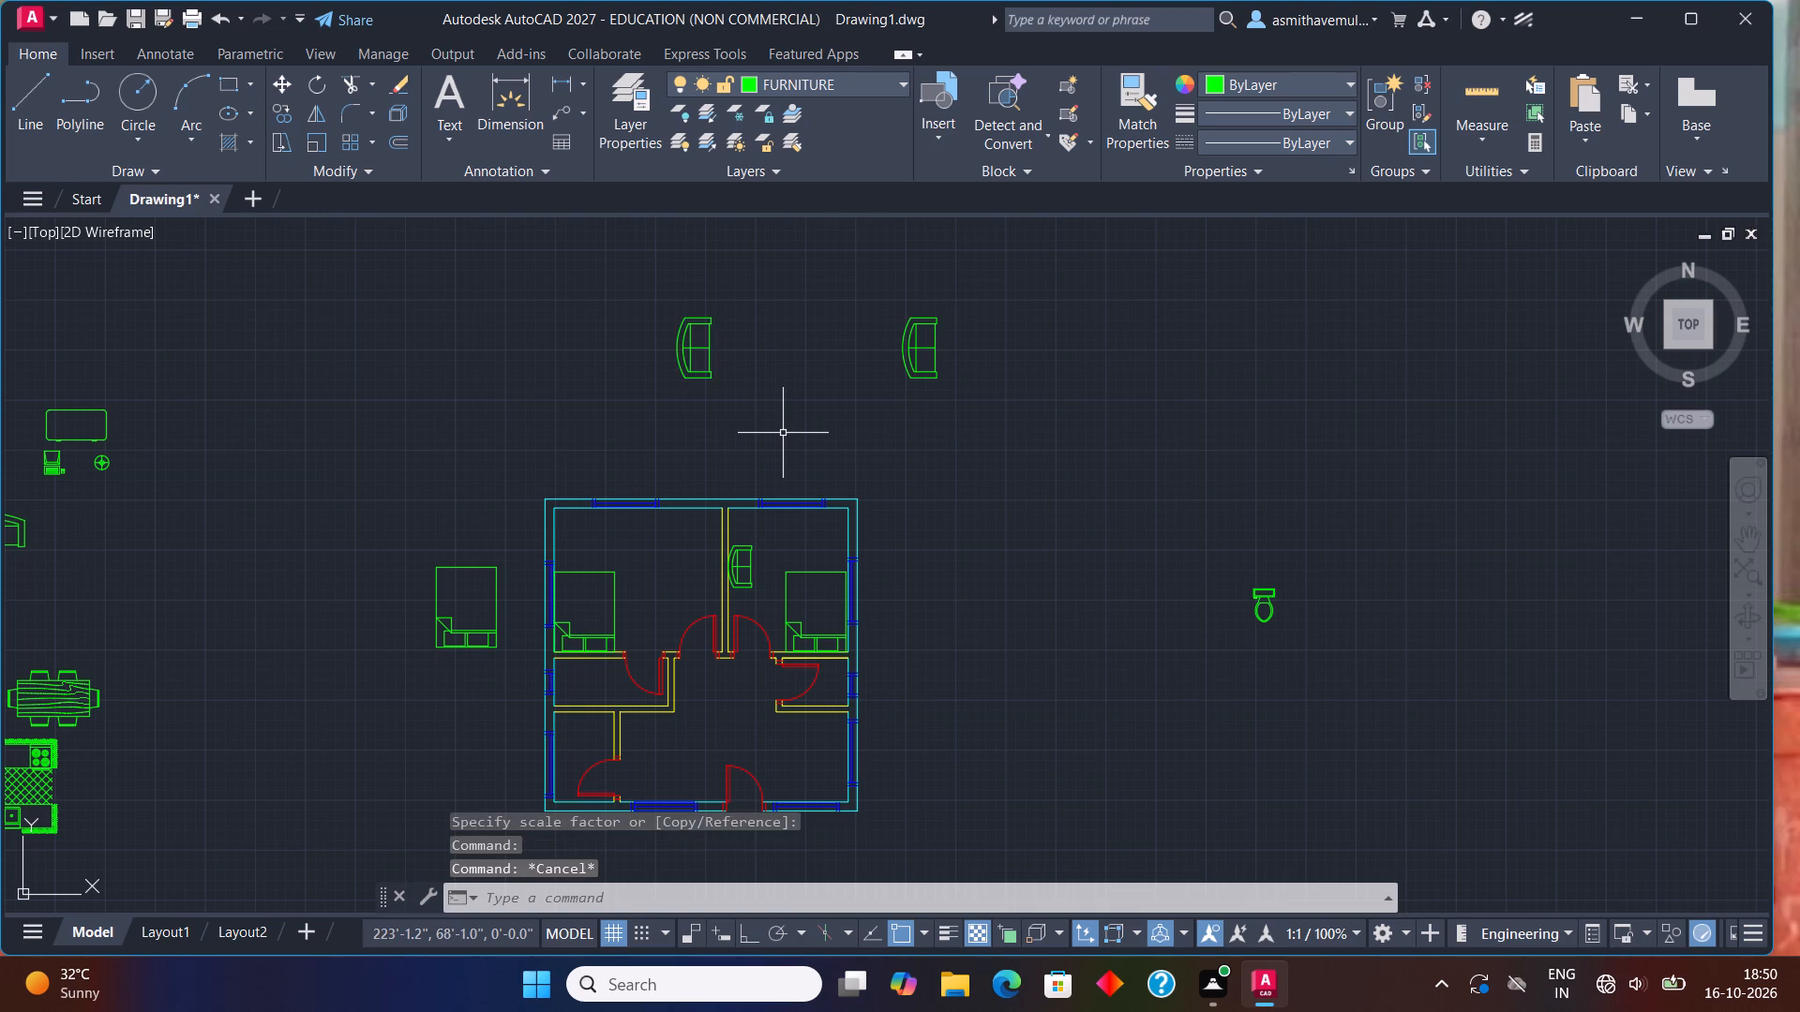
left_click(733, 572)
type("COPY")
key("Return")
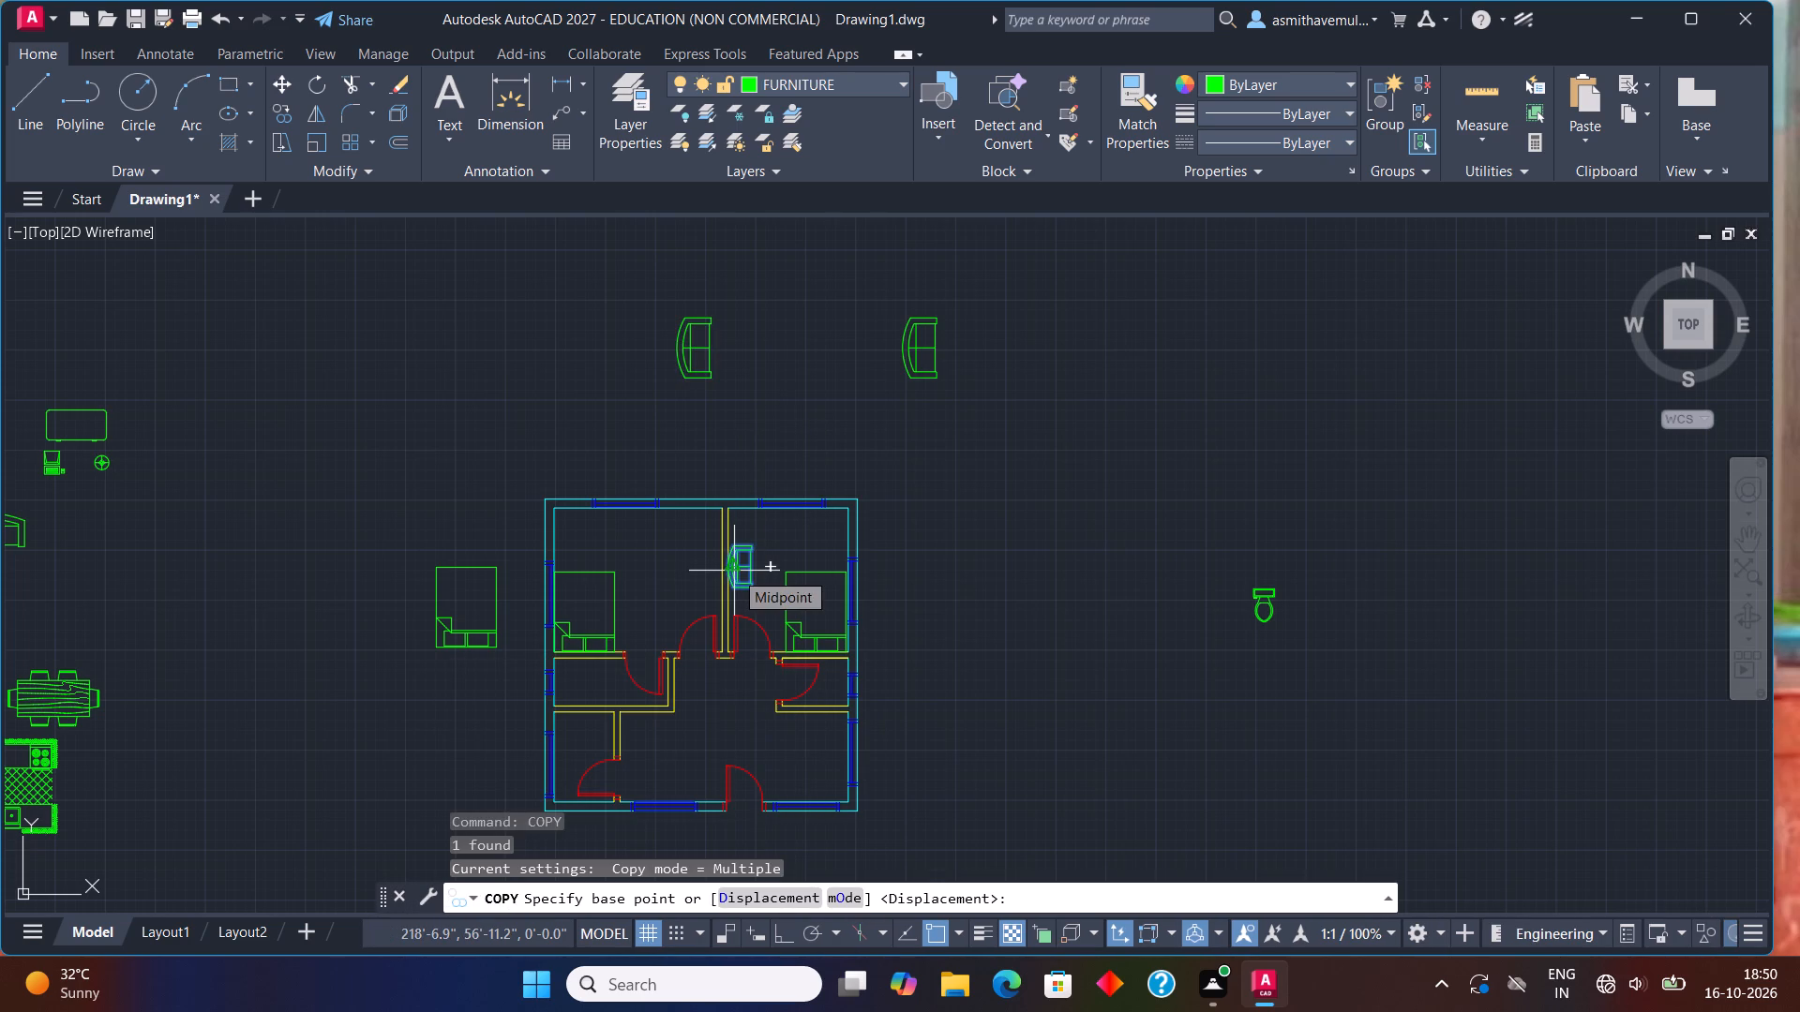
left_click(735, 571)
left_click(744, 367)
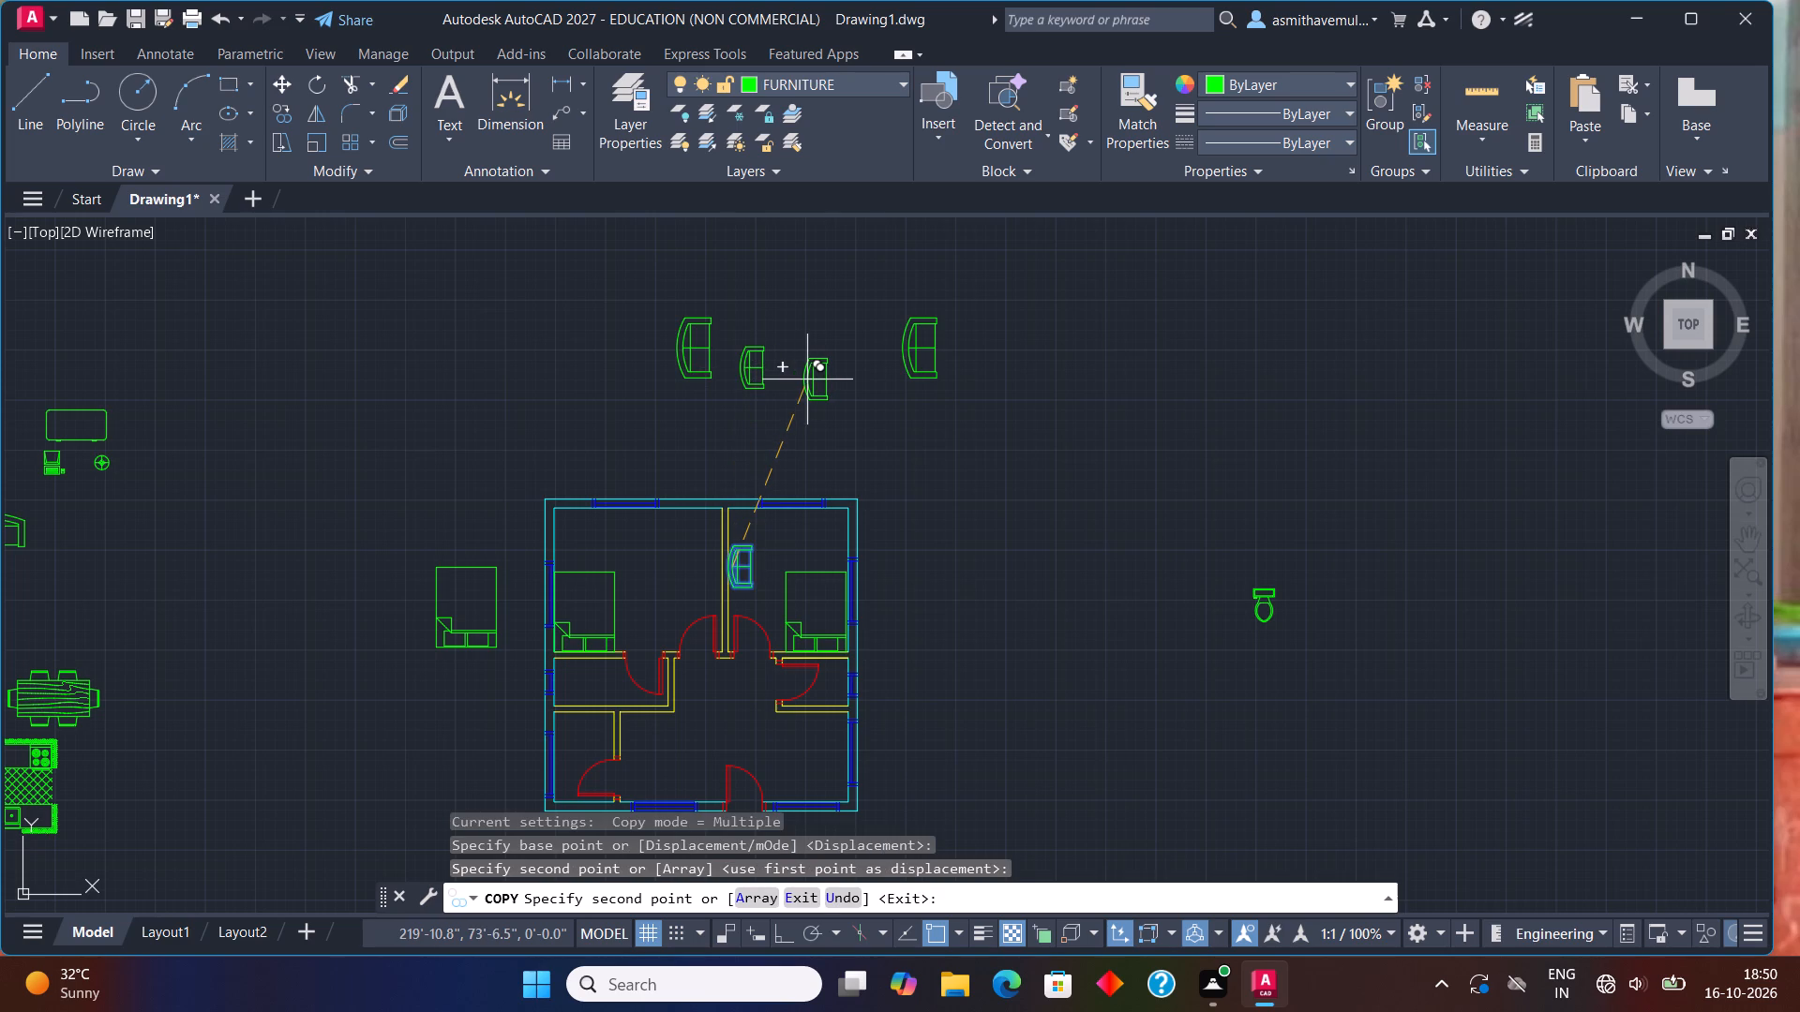
key("Escape")
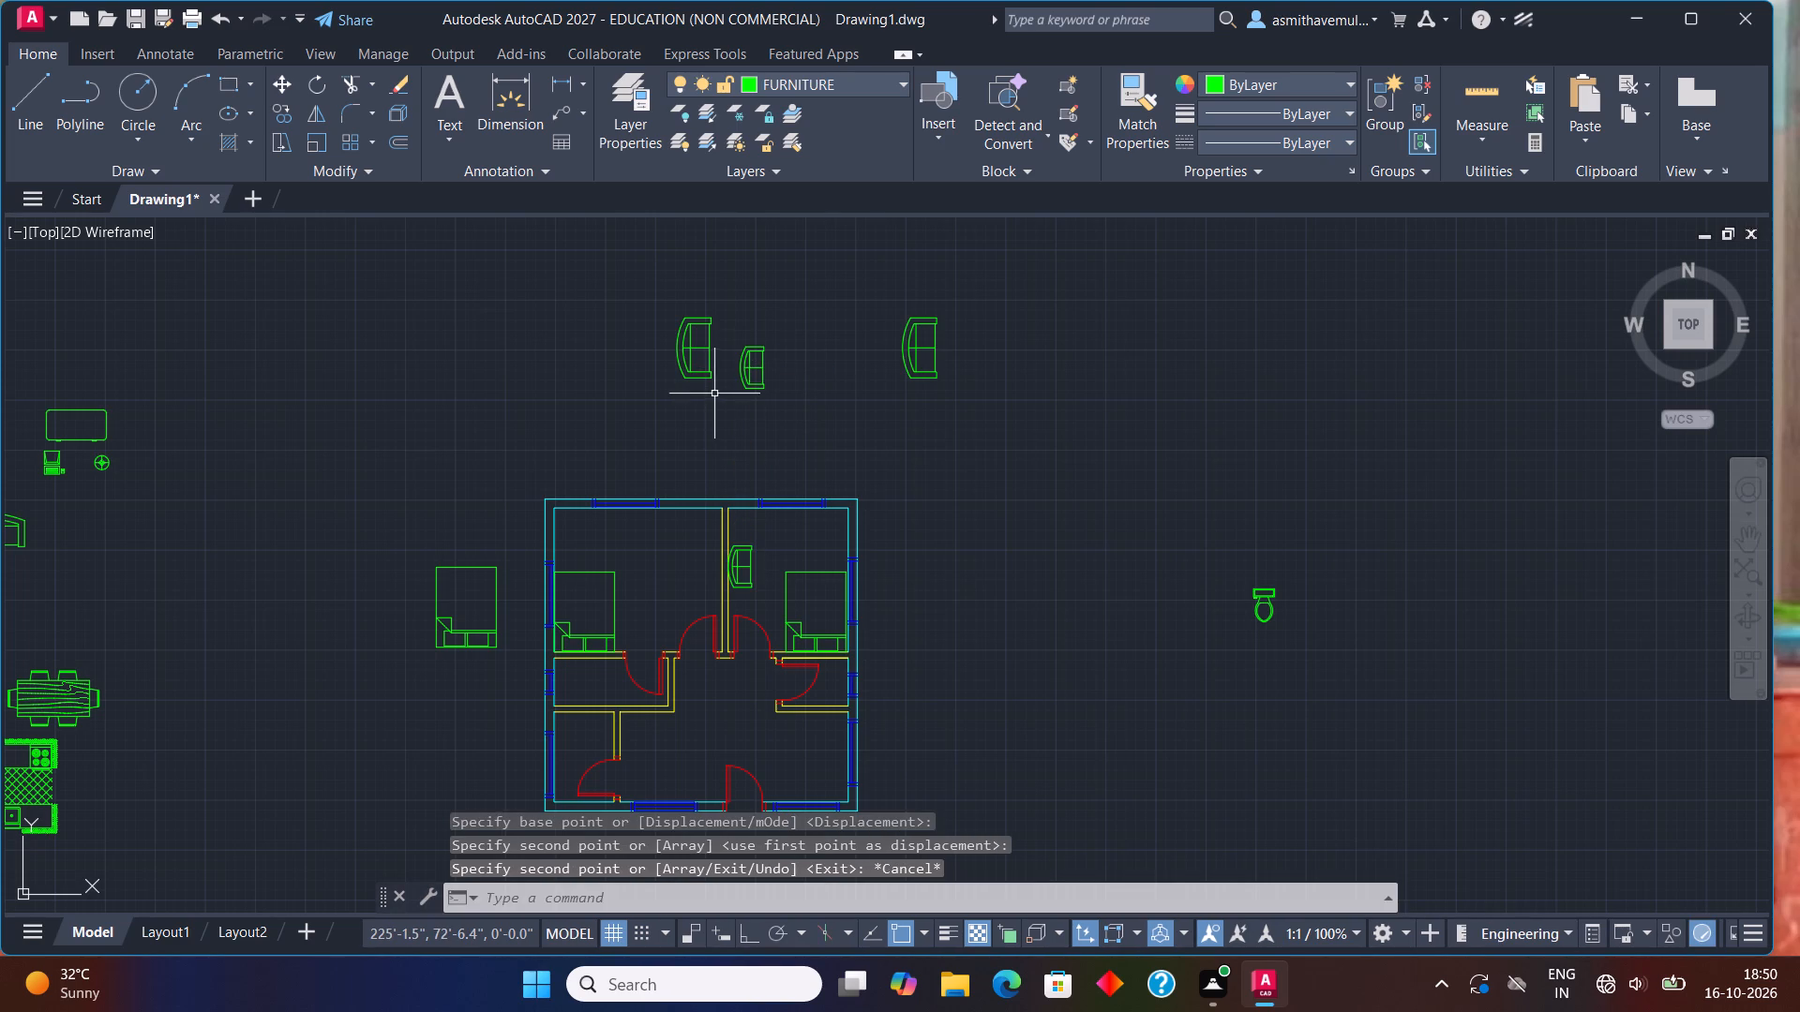
Rotate the small sofa copy above the plan 180° about its lower front corner with Ortho on.
left_click(738, 371)
type("RO")
key("Return")
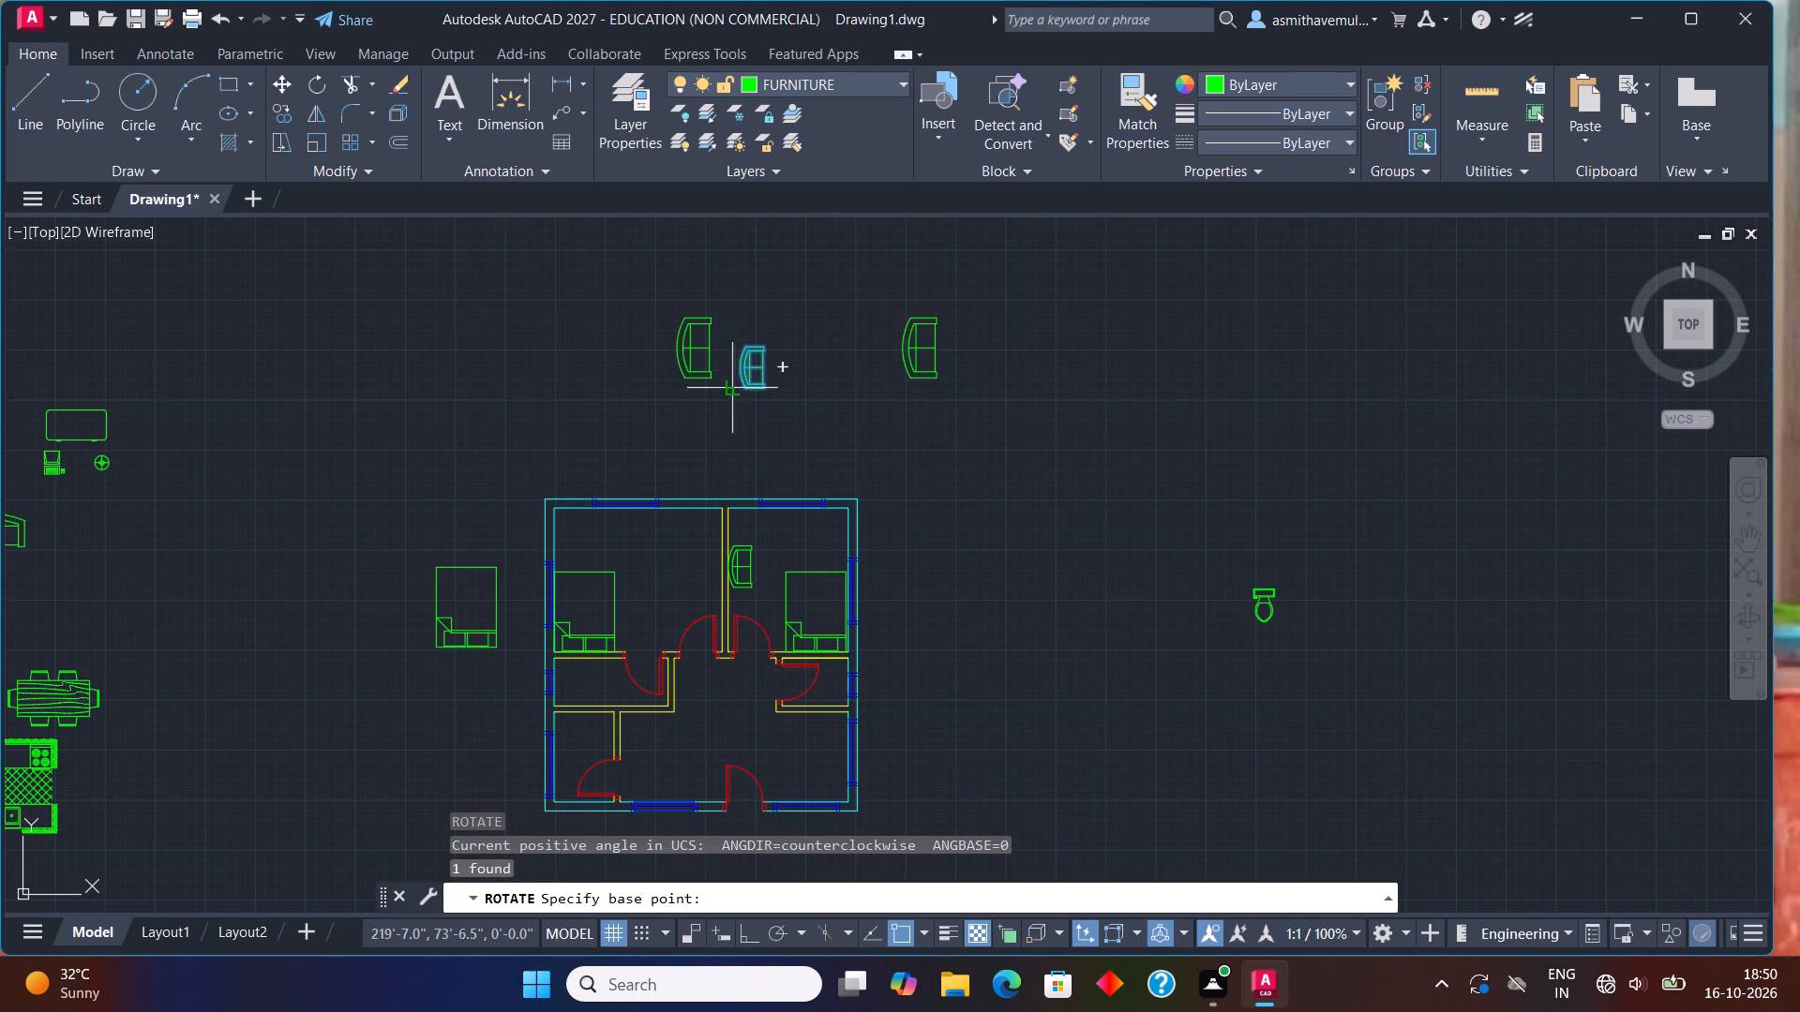
scroll(734, 390, "up", 1)
left_click(780, 325)
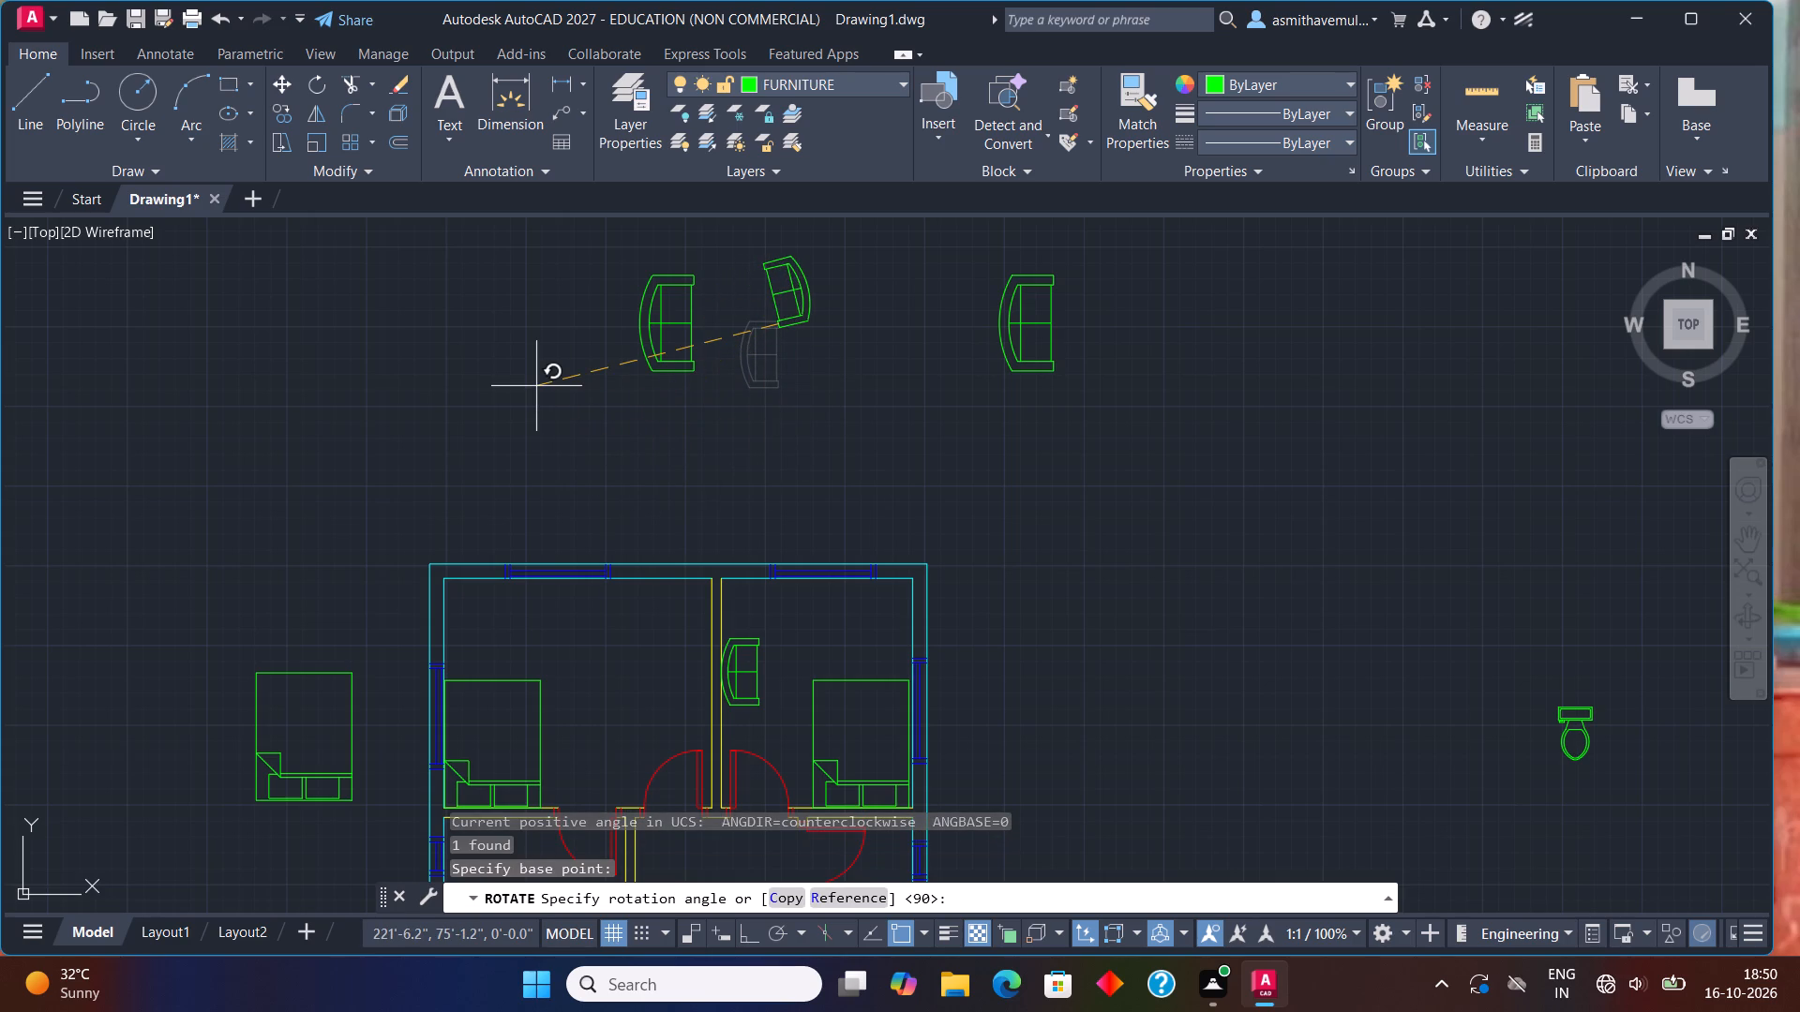
key("F8")
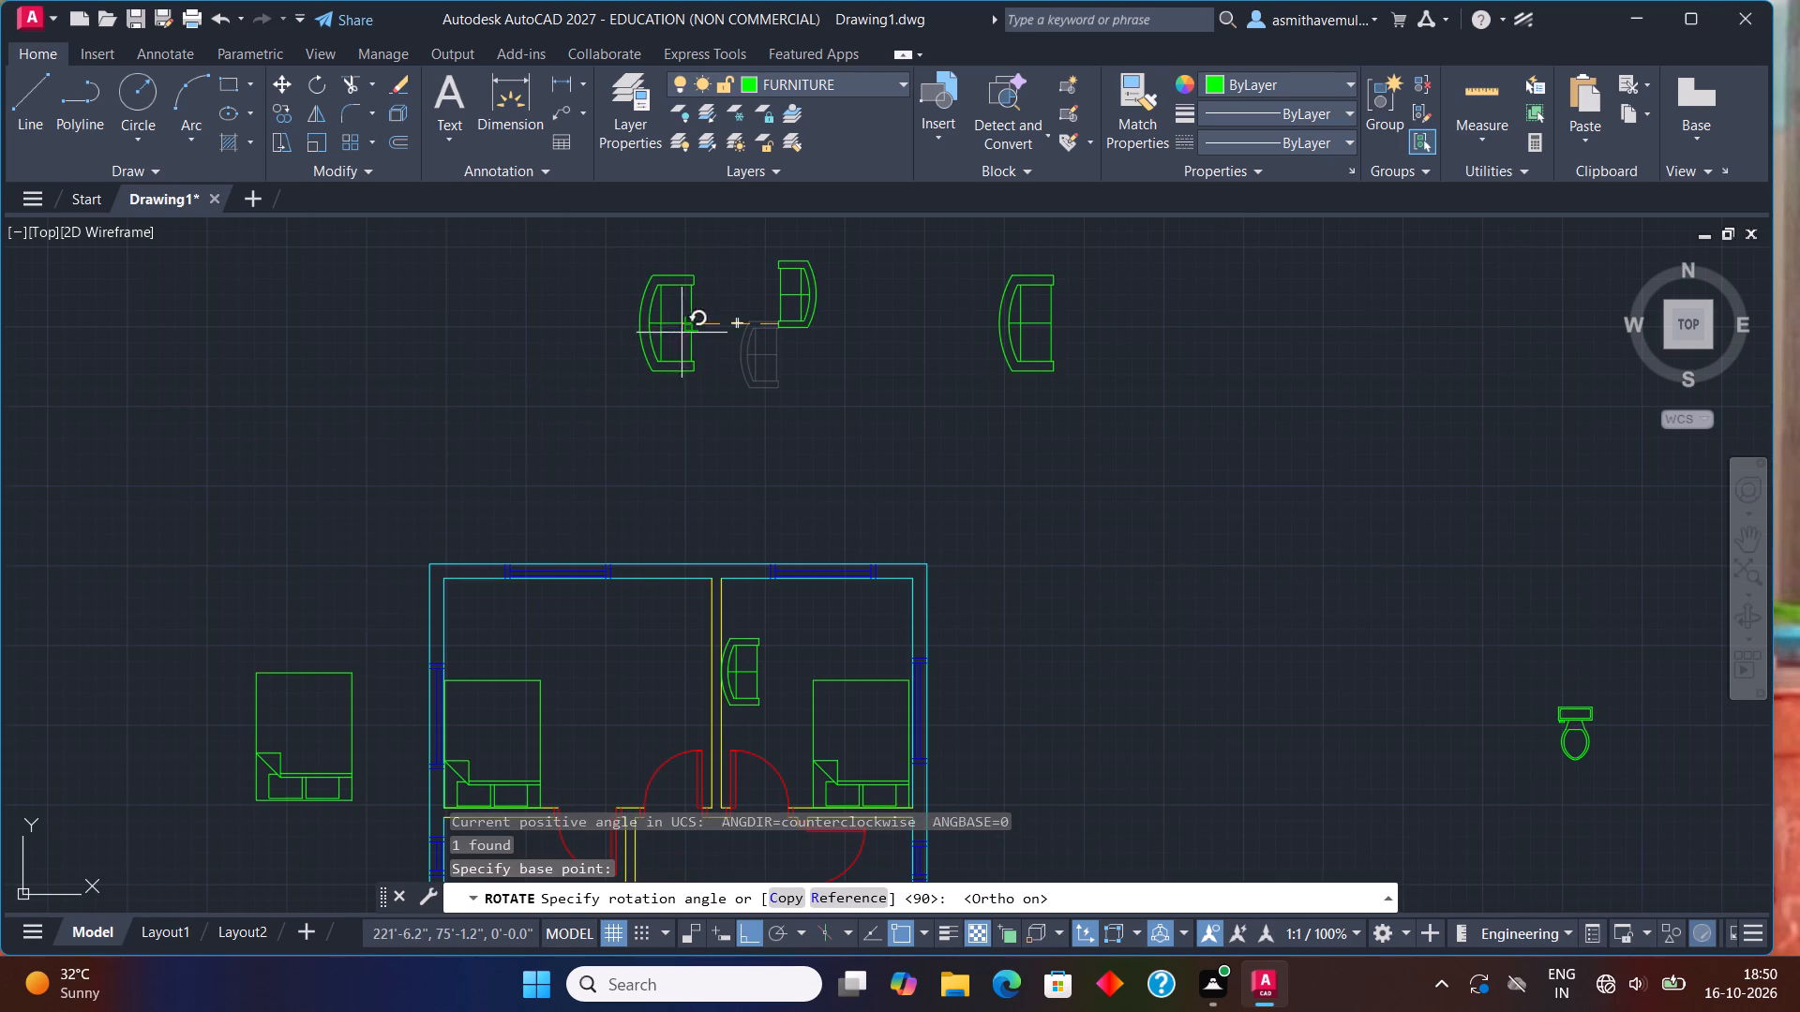
left_click(715, 327)
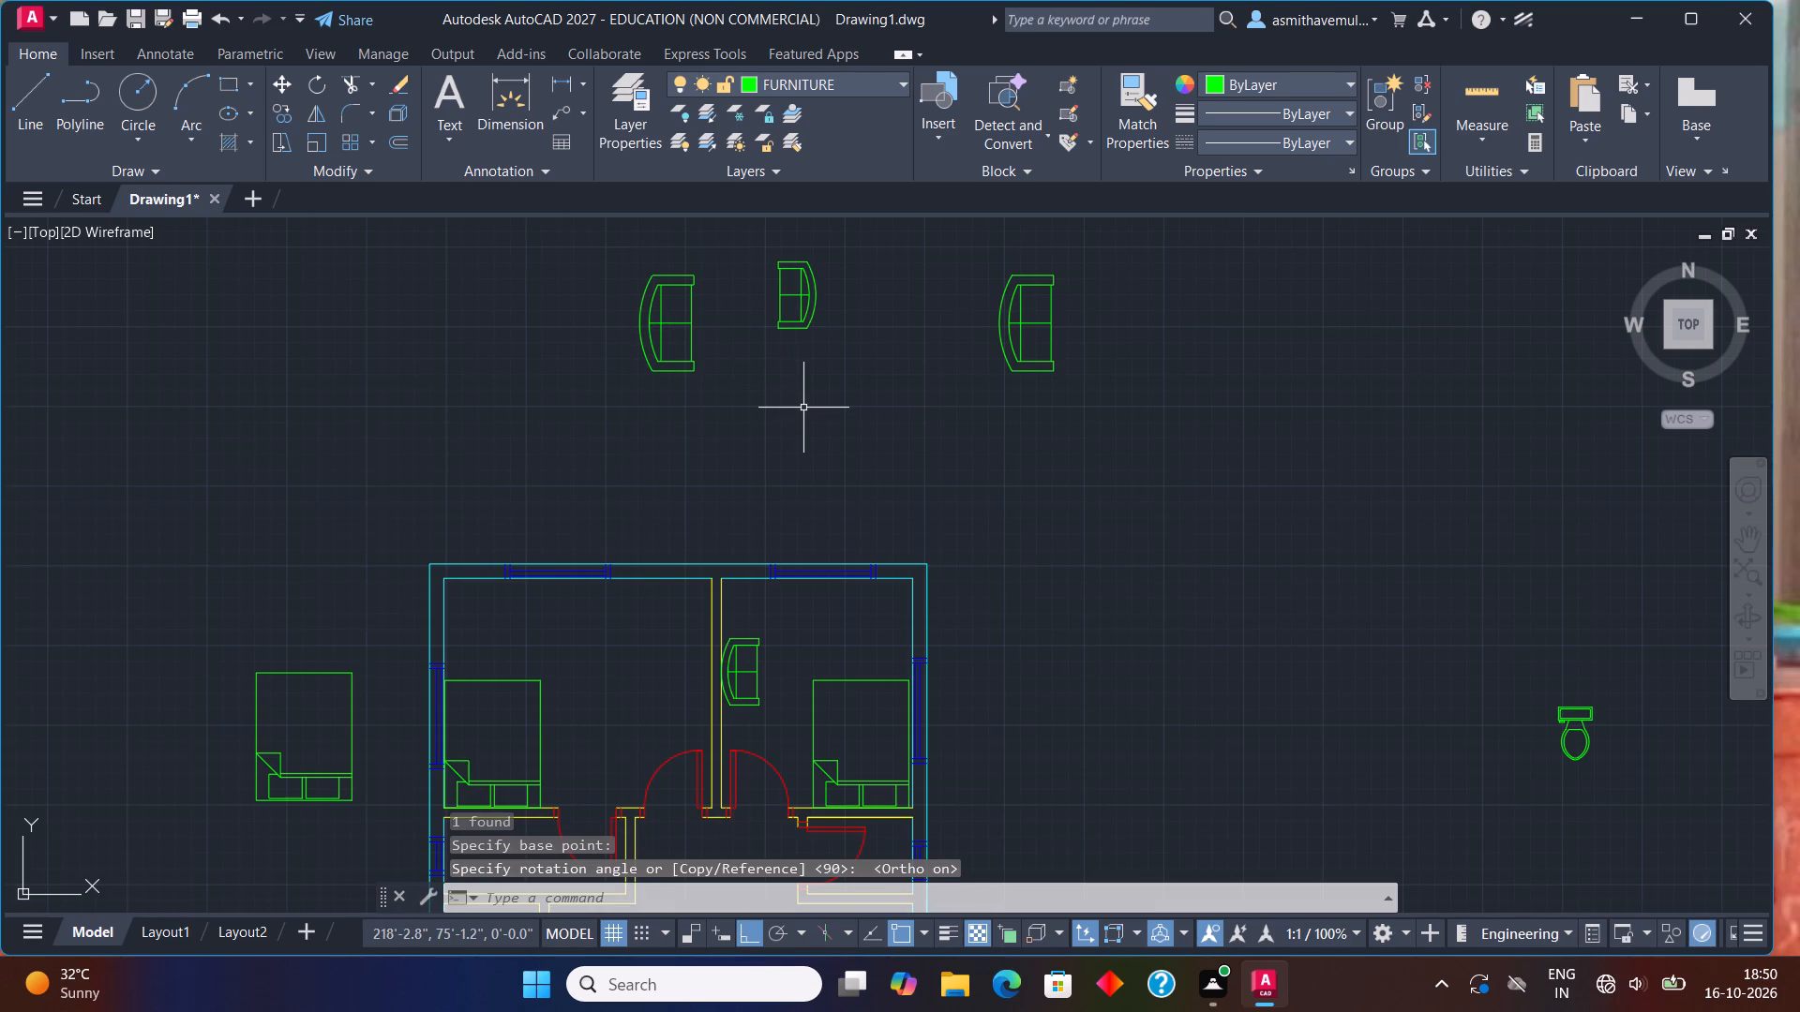
Move the rotated small sofa by its backrest midpoint into the upper-left bedroom, against the partition wall opposite the other sofa, with Ortho off.
key("m")
key("Return")
key("Return")
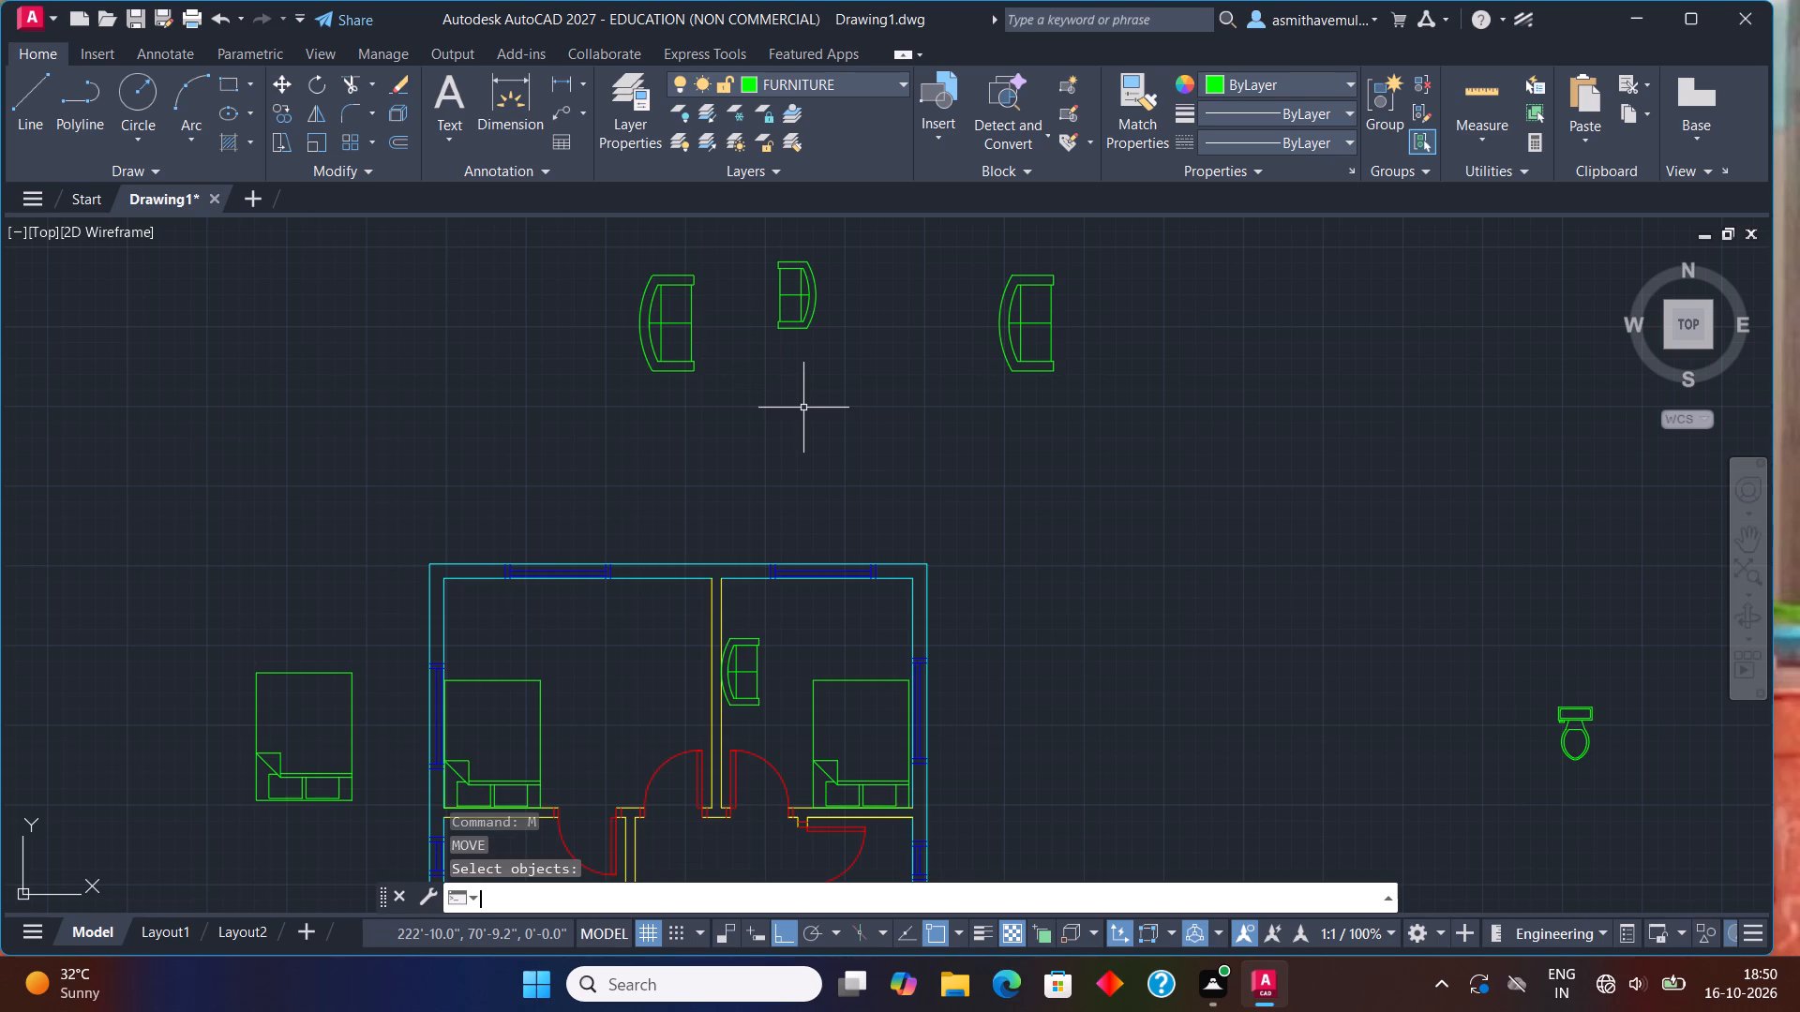
left_click_drag(827, 288, 764, 358)
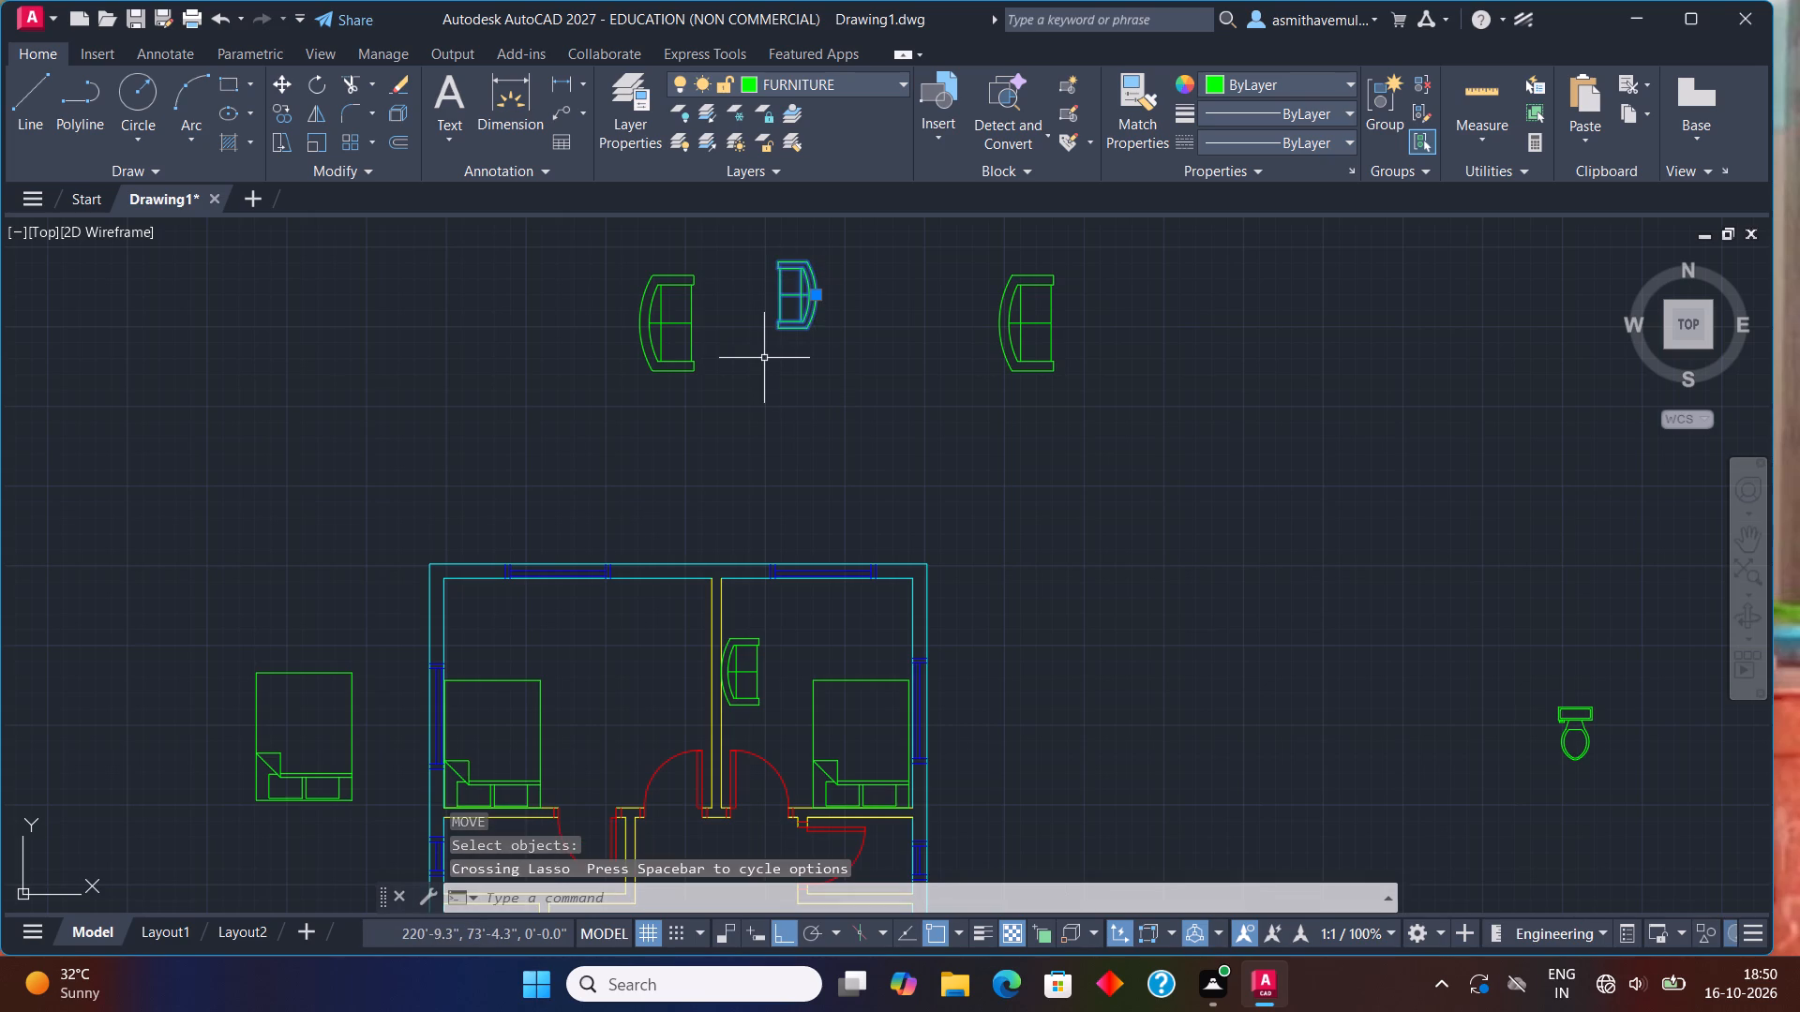
key("m")
key("Return")
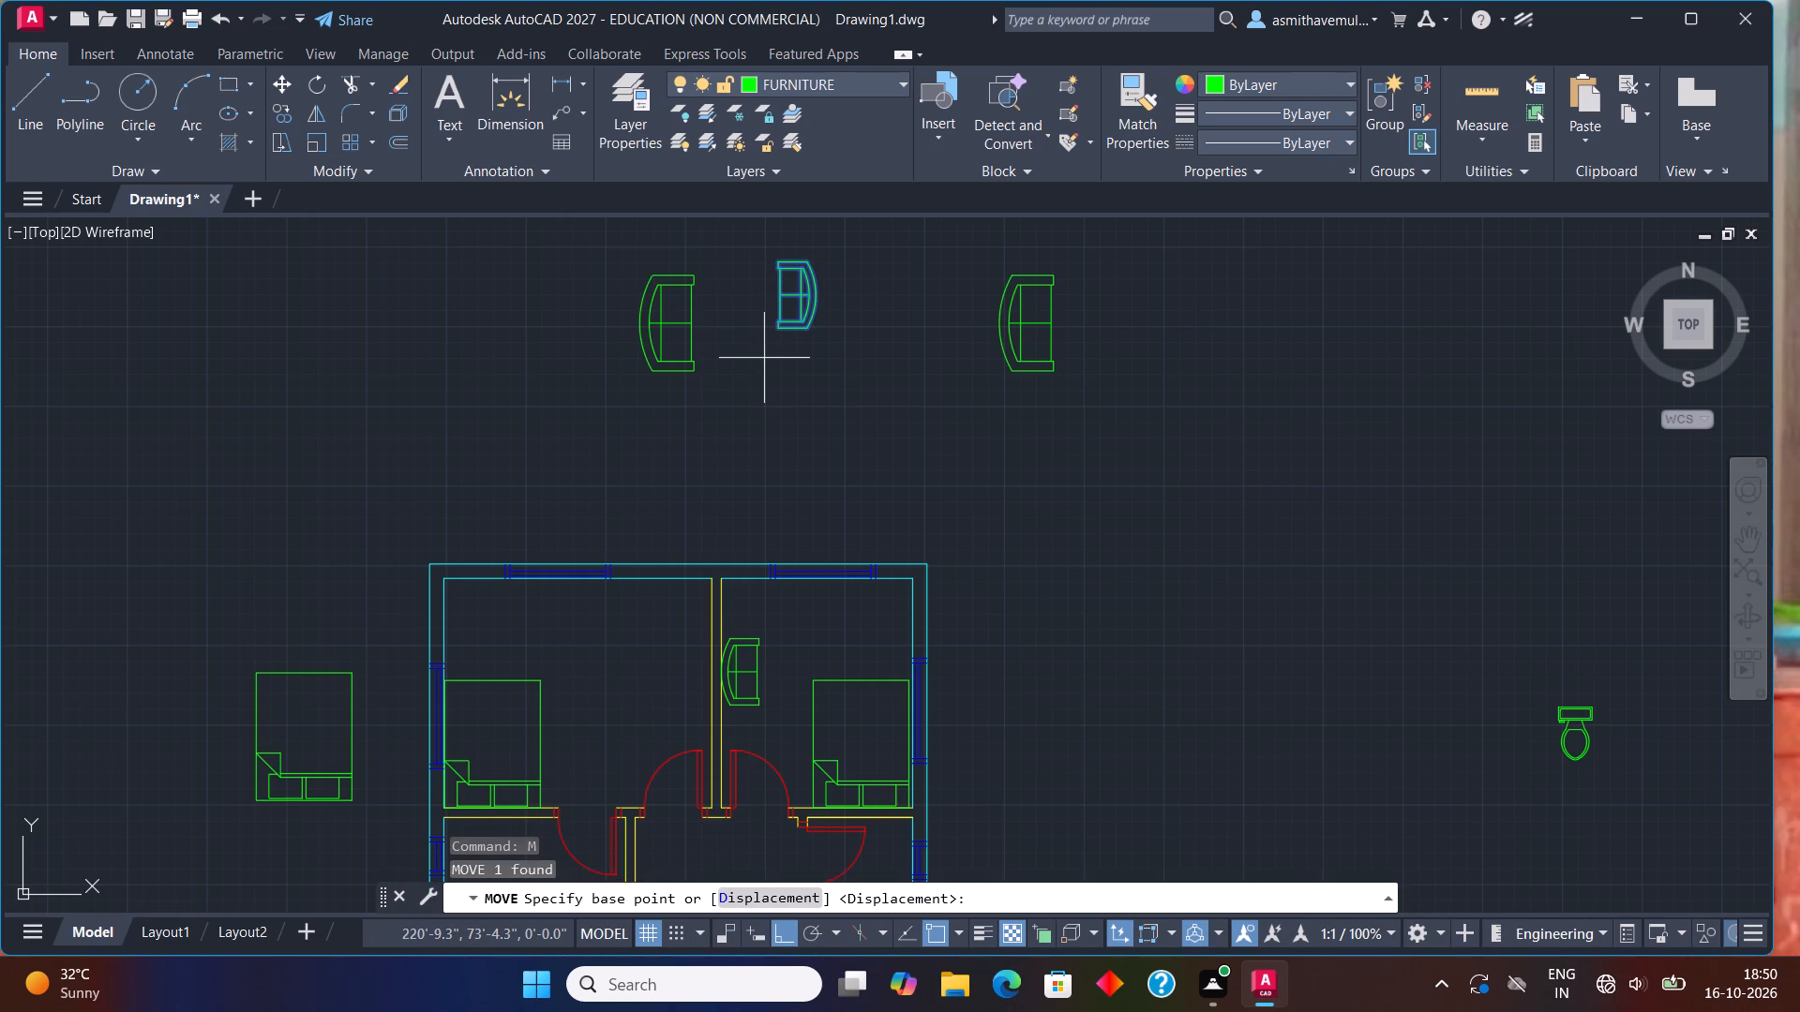
key("F8")
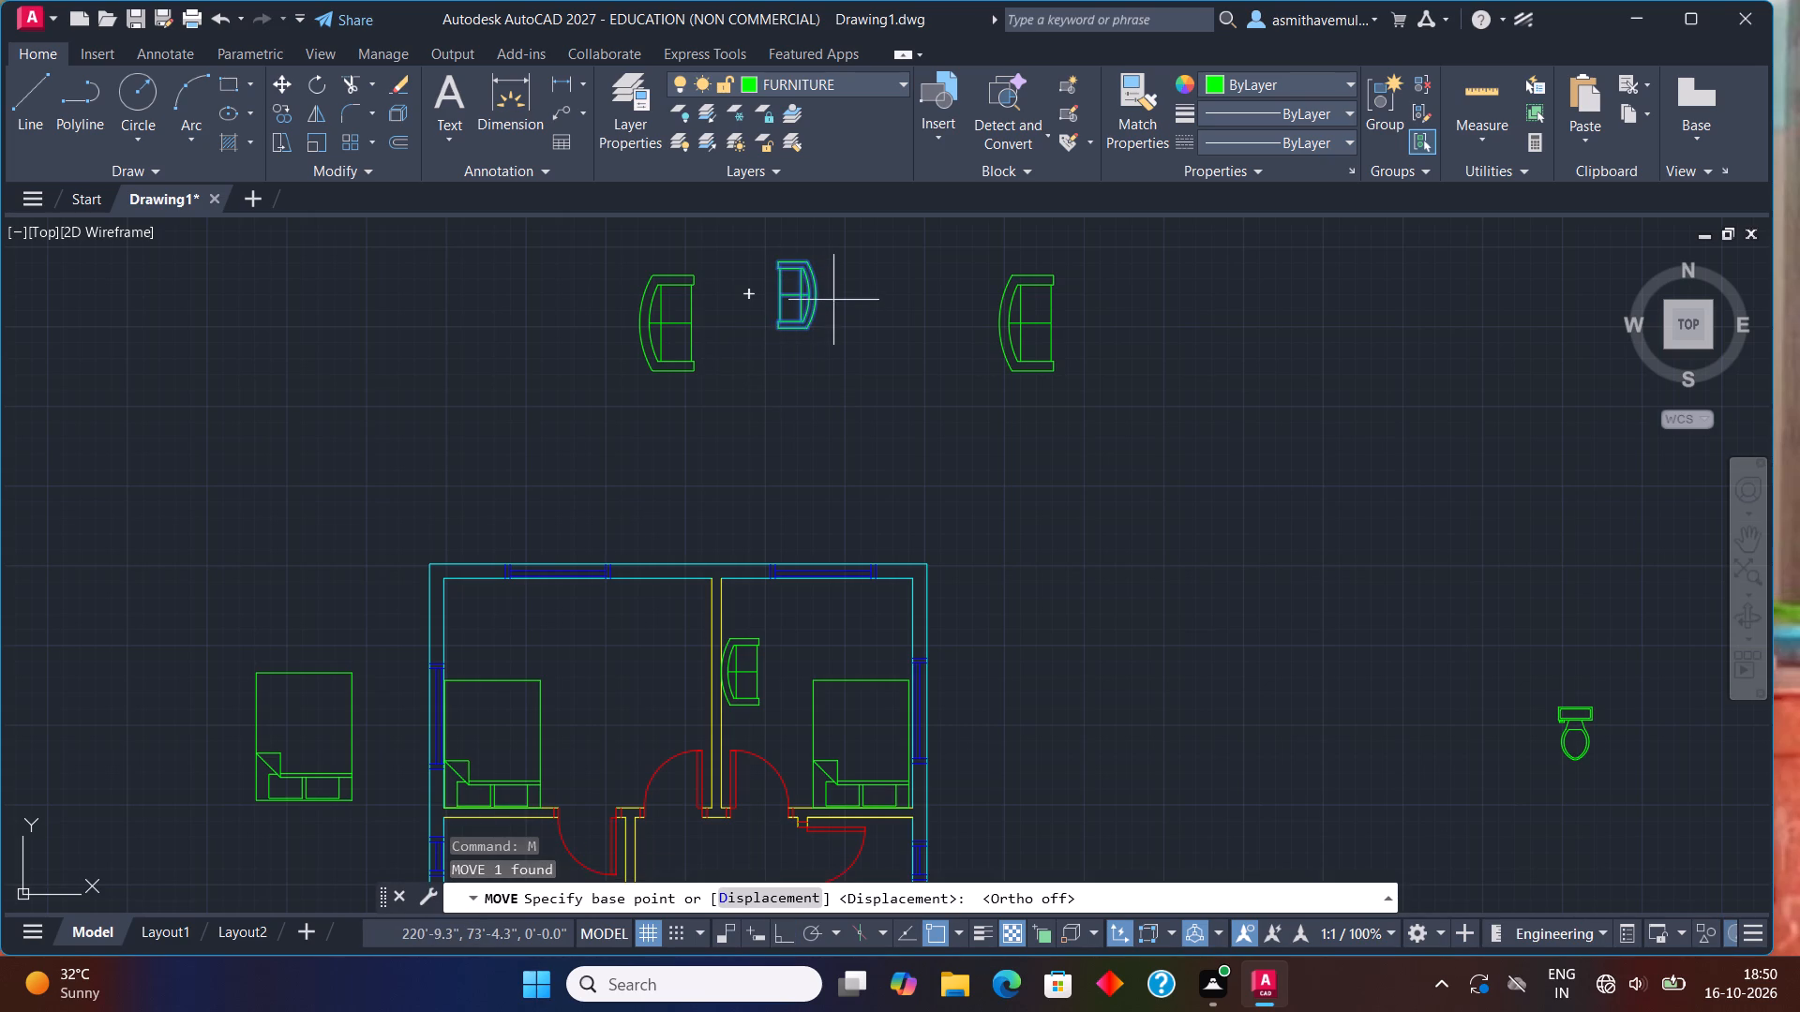
left_click(817, 294)
scroll(705, 698, "up", 2)
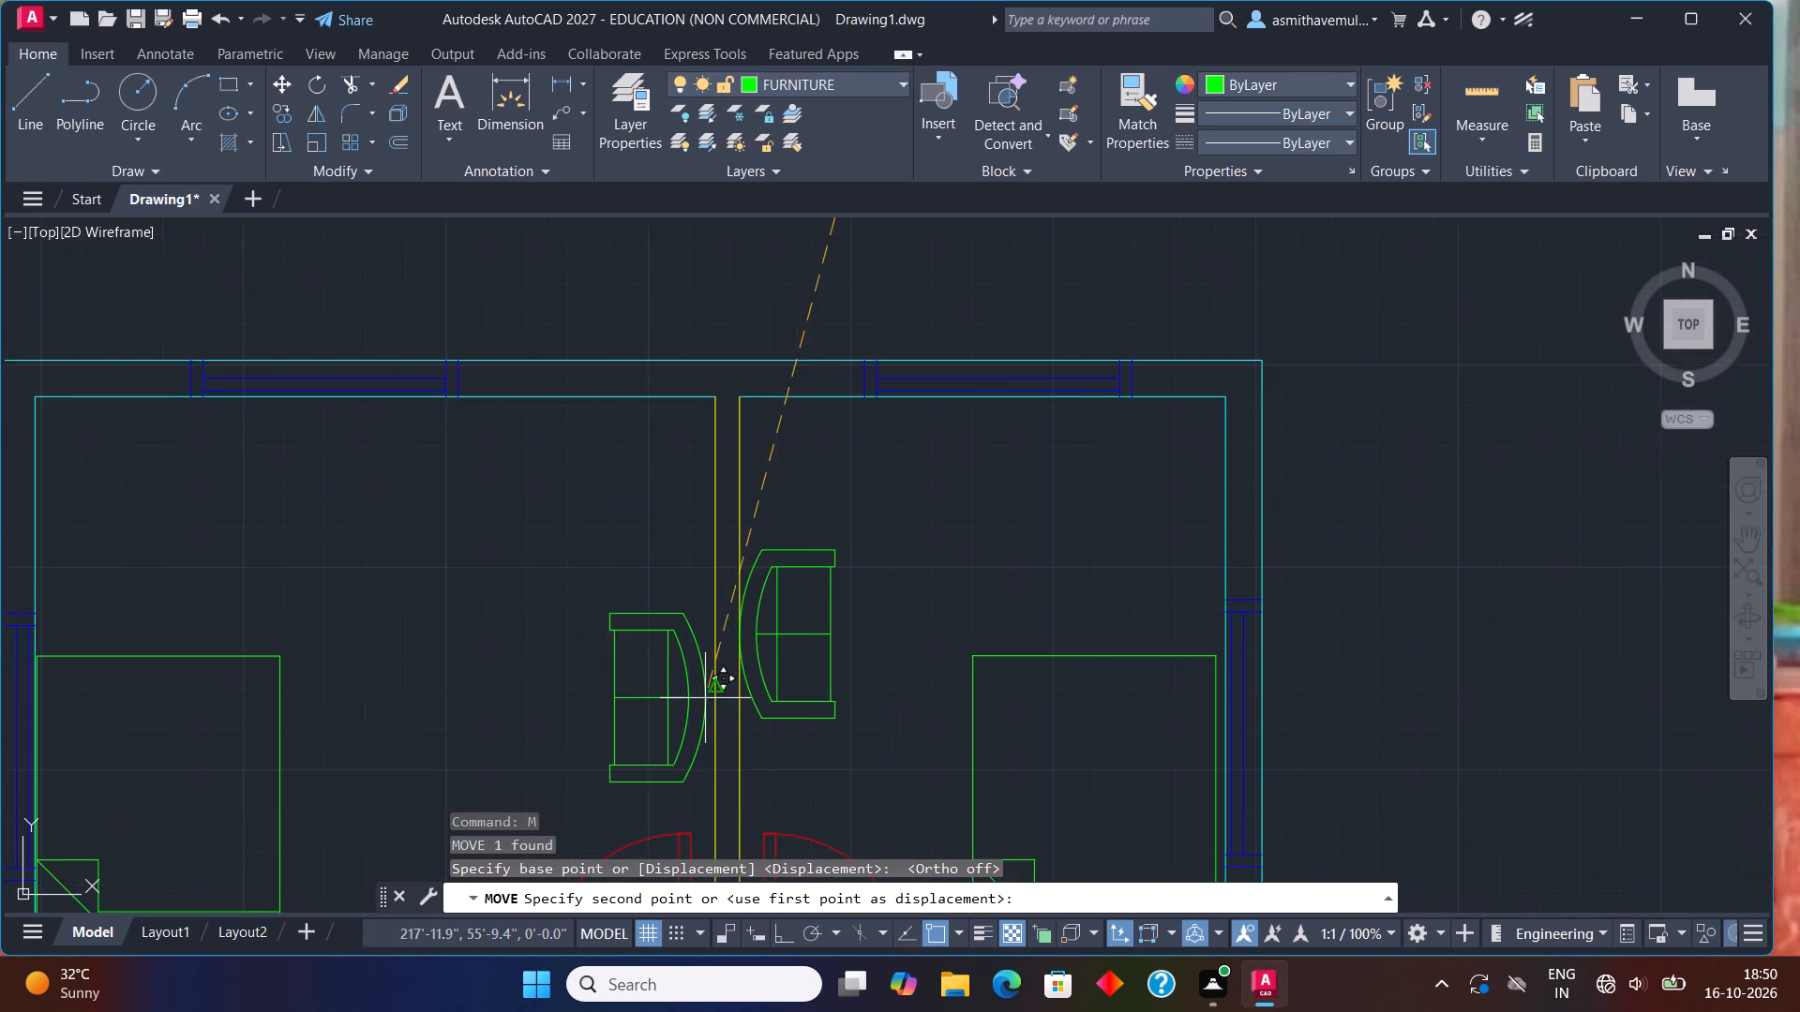
scroll(701, 667, "up", 2)
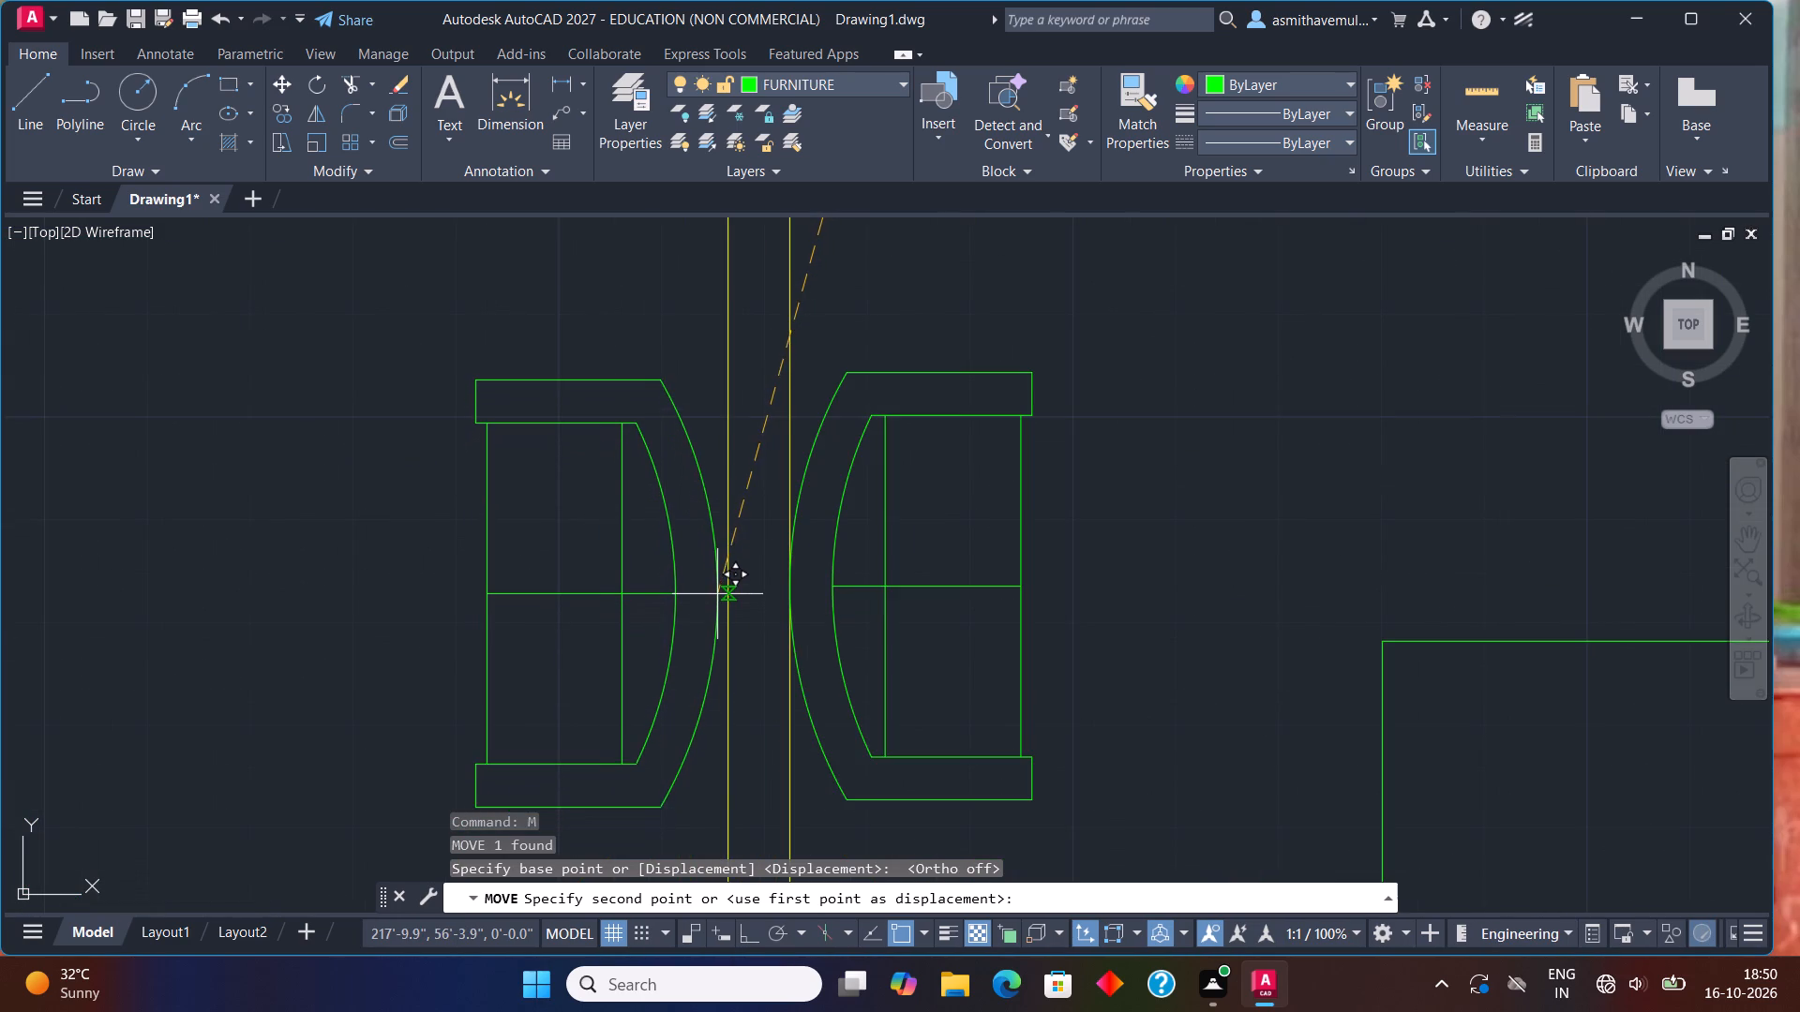
scroll(721, 598, "up", 1)
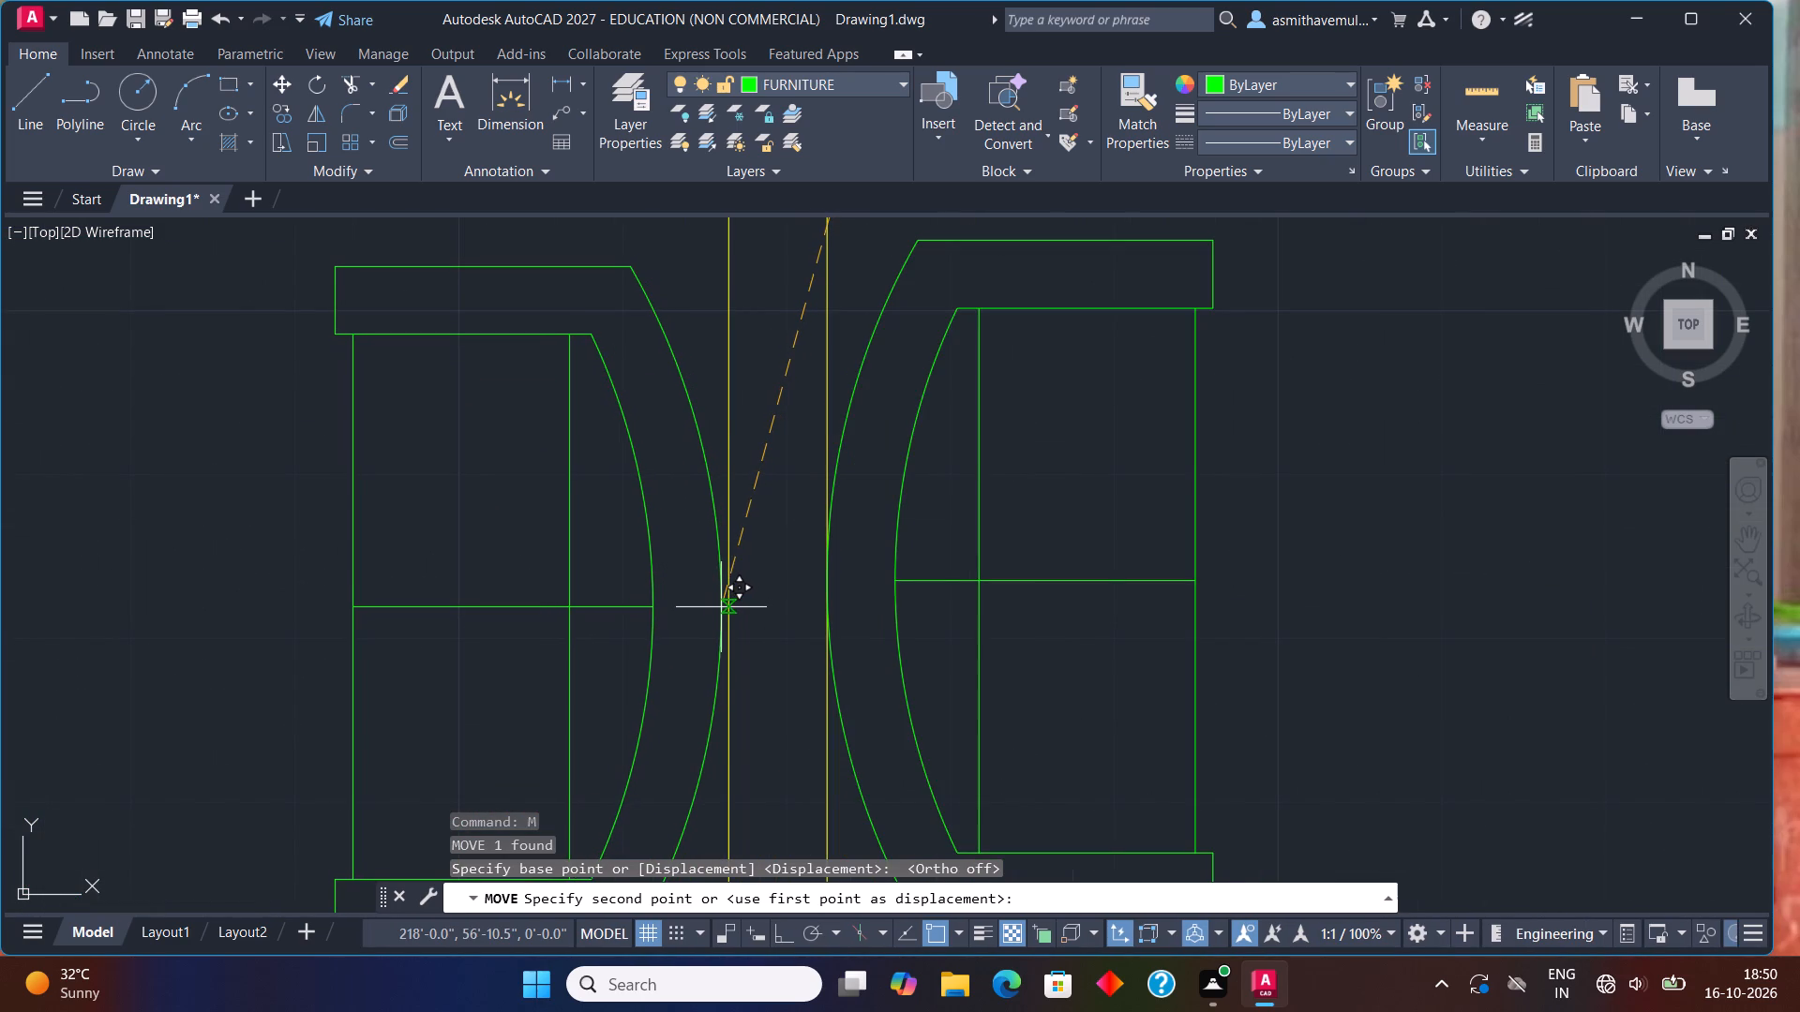
left_click(727, 603)
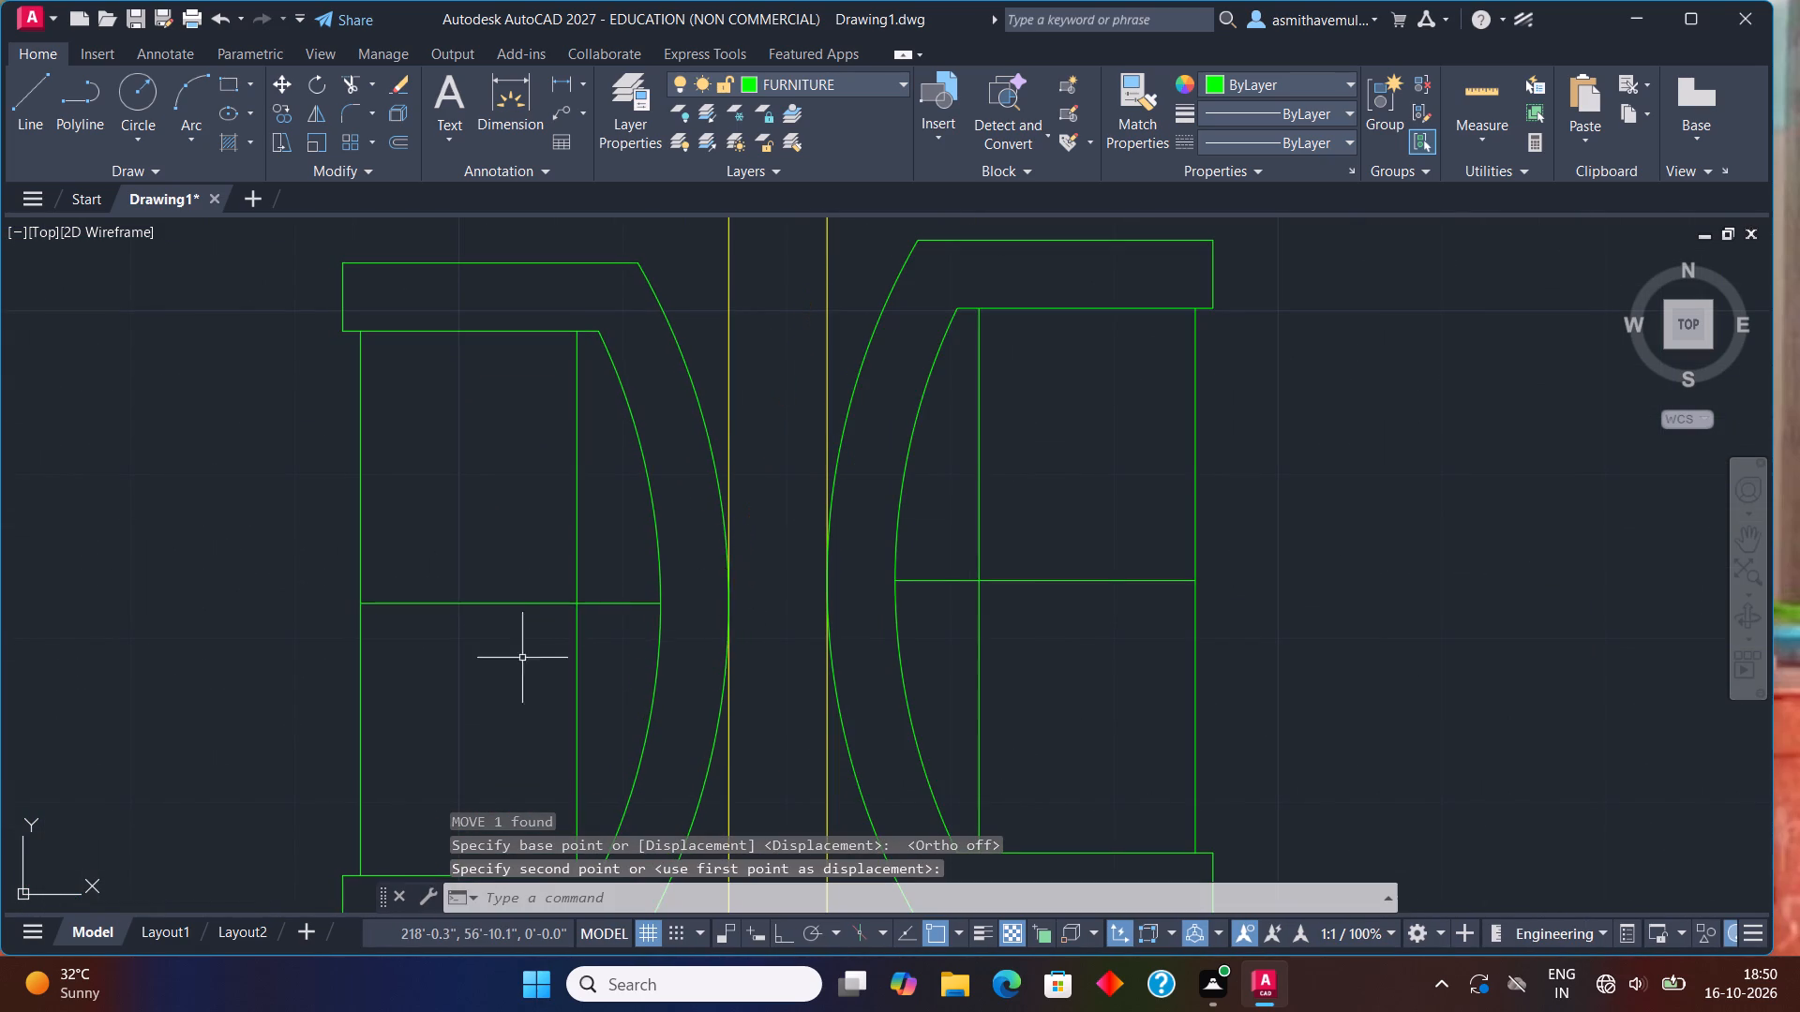
Move the small round symbol with a cross from the furniture group to the open space just above the upper-left bedroom.
scroll(517, 659, "down", 3)
scroll(733, 569, "down", 1)
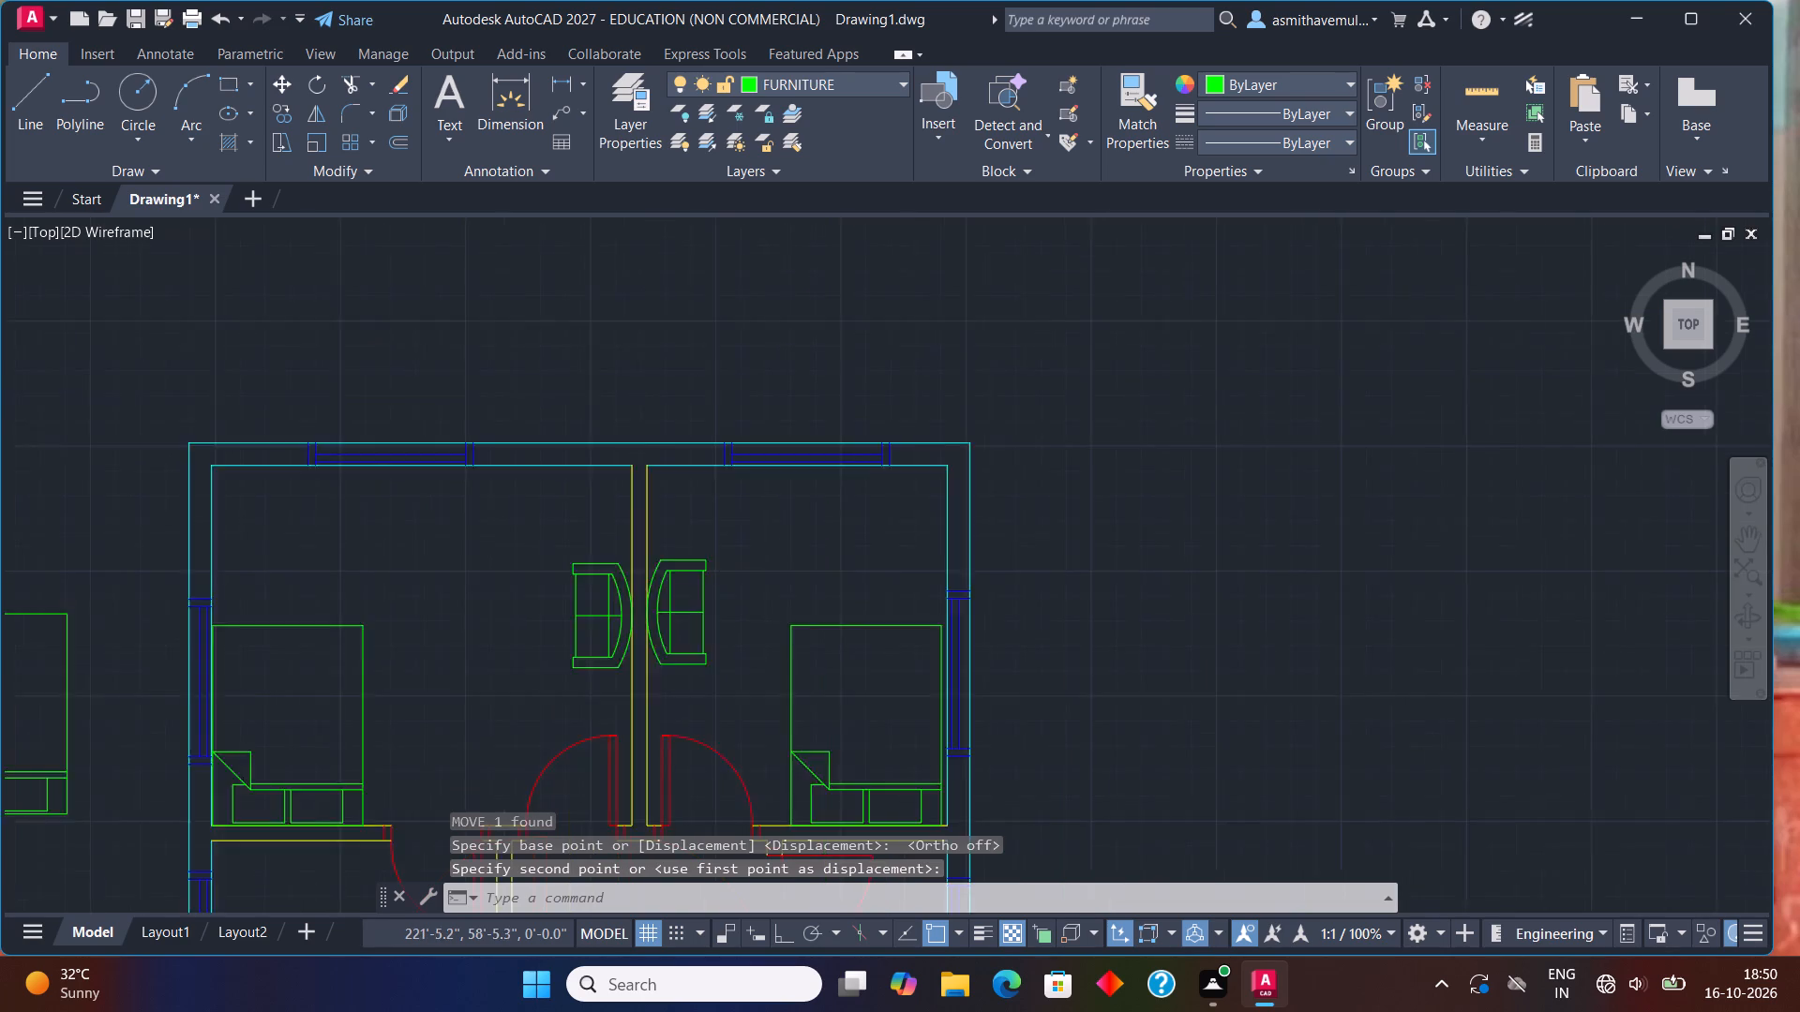
scroll(726, 581, "down", 2)
middle_click_drag(605, 634, 764, 574)
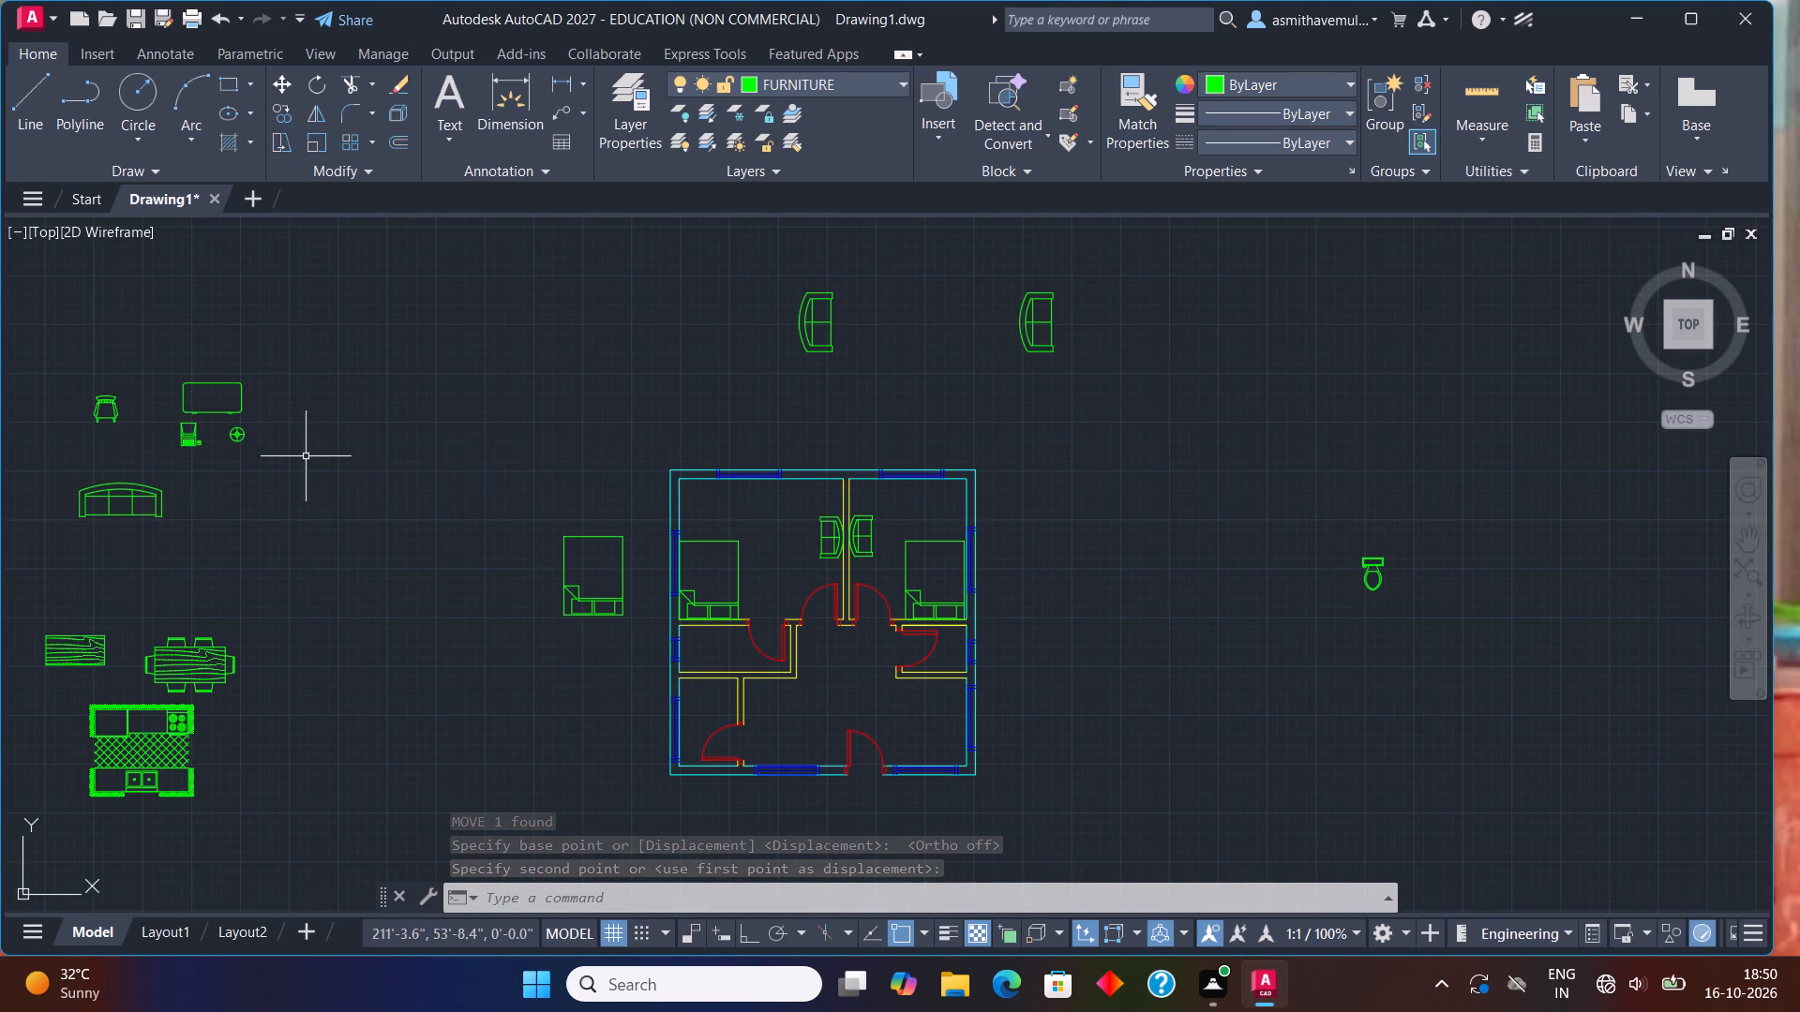
left_click(246, 438)
key("m")
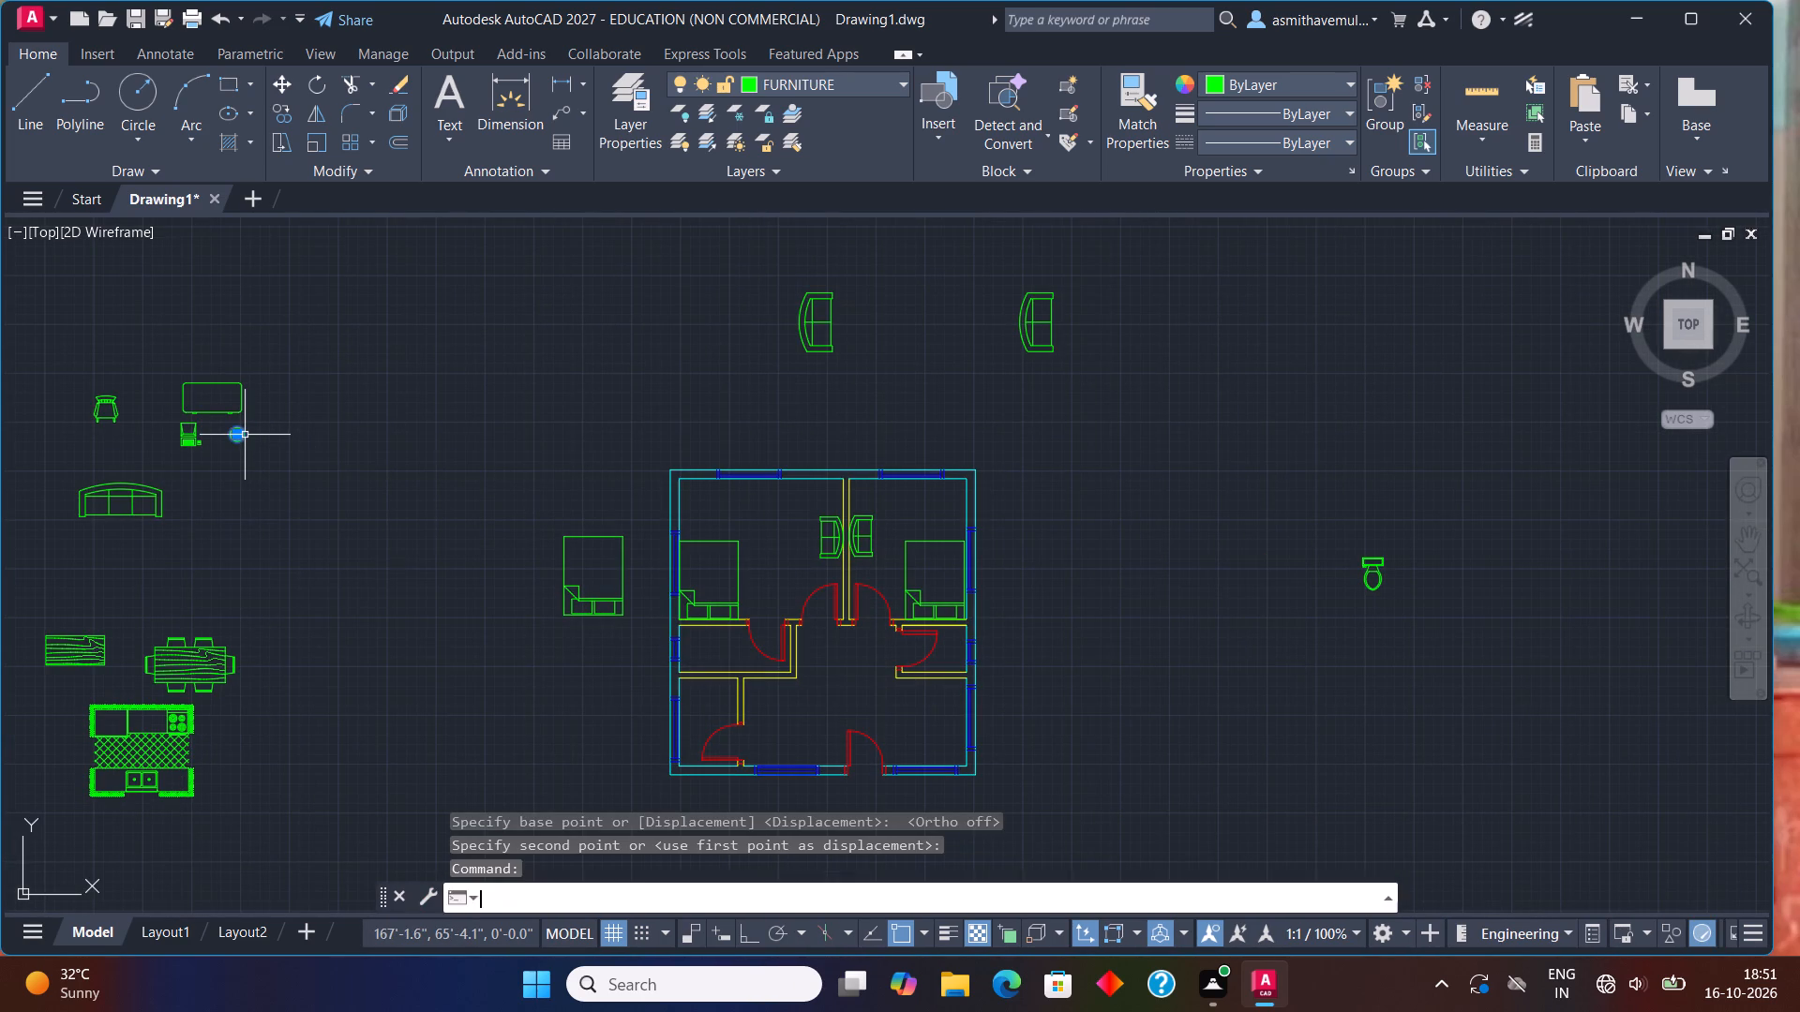
key("Return")
left_click(232, 434)
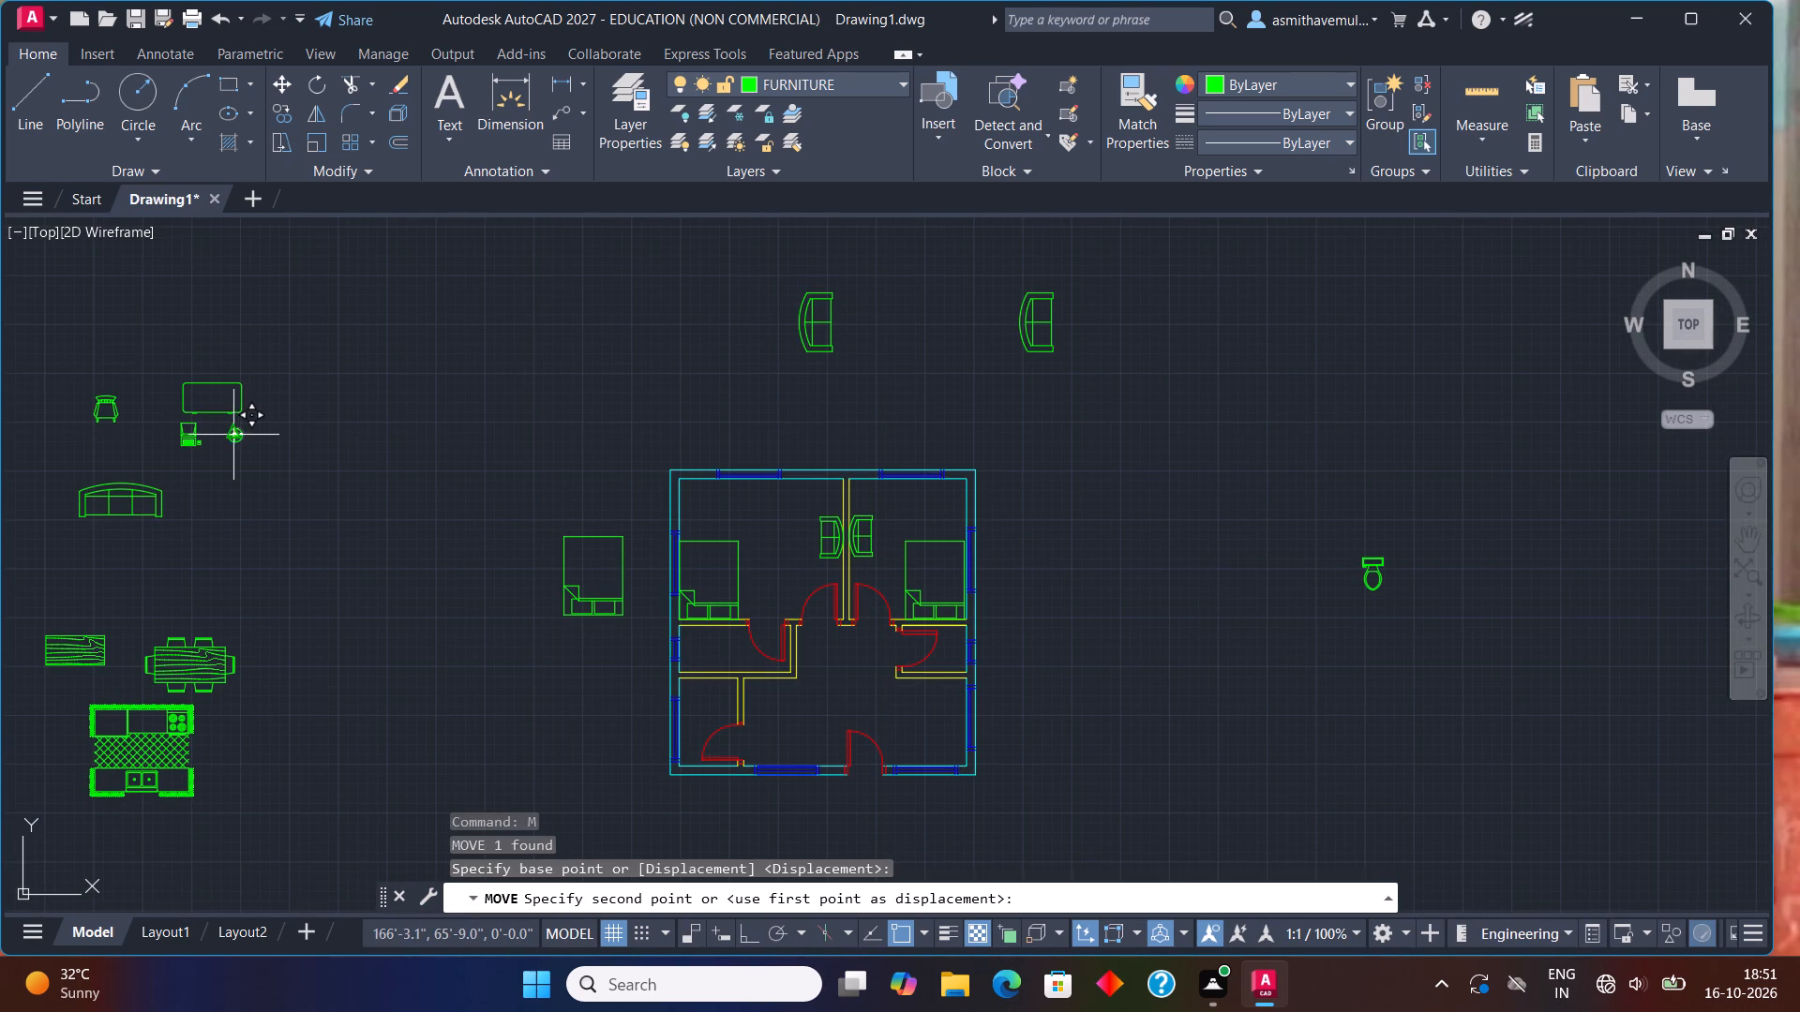
scroll(675, 443, "up", 1)
middle_click_drag(834, 382, 647, 418)
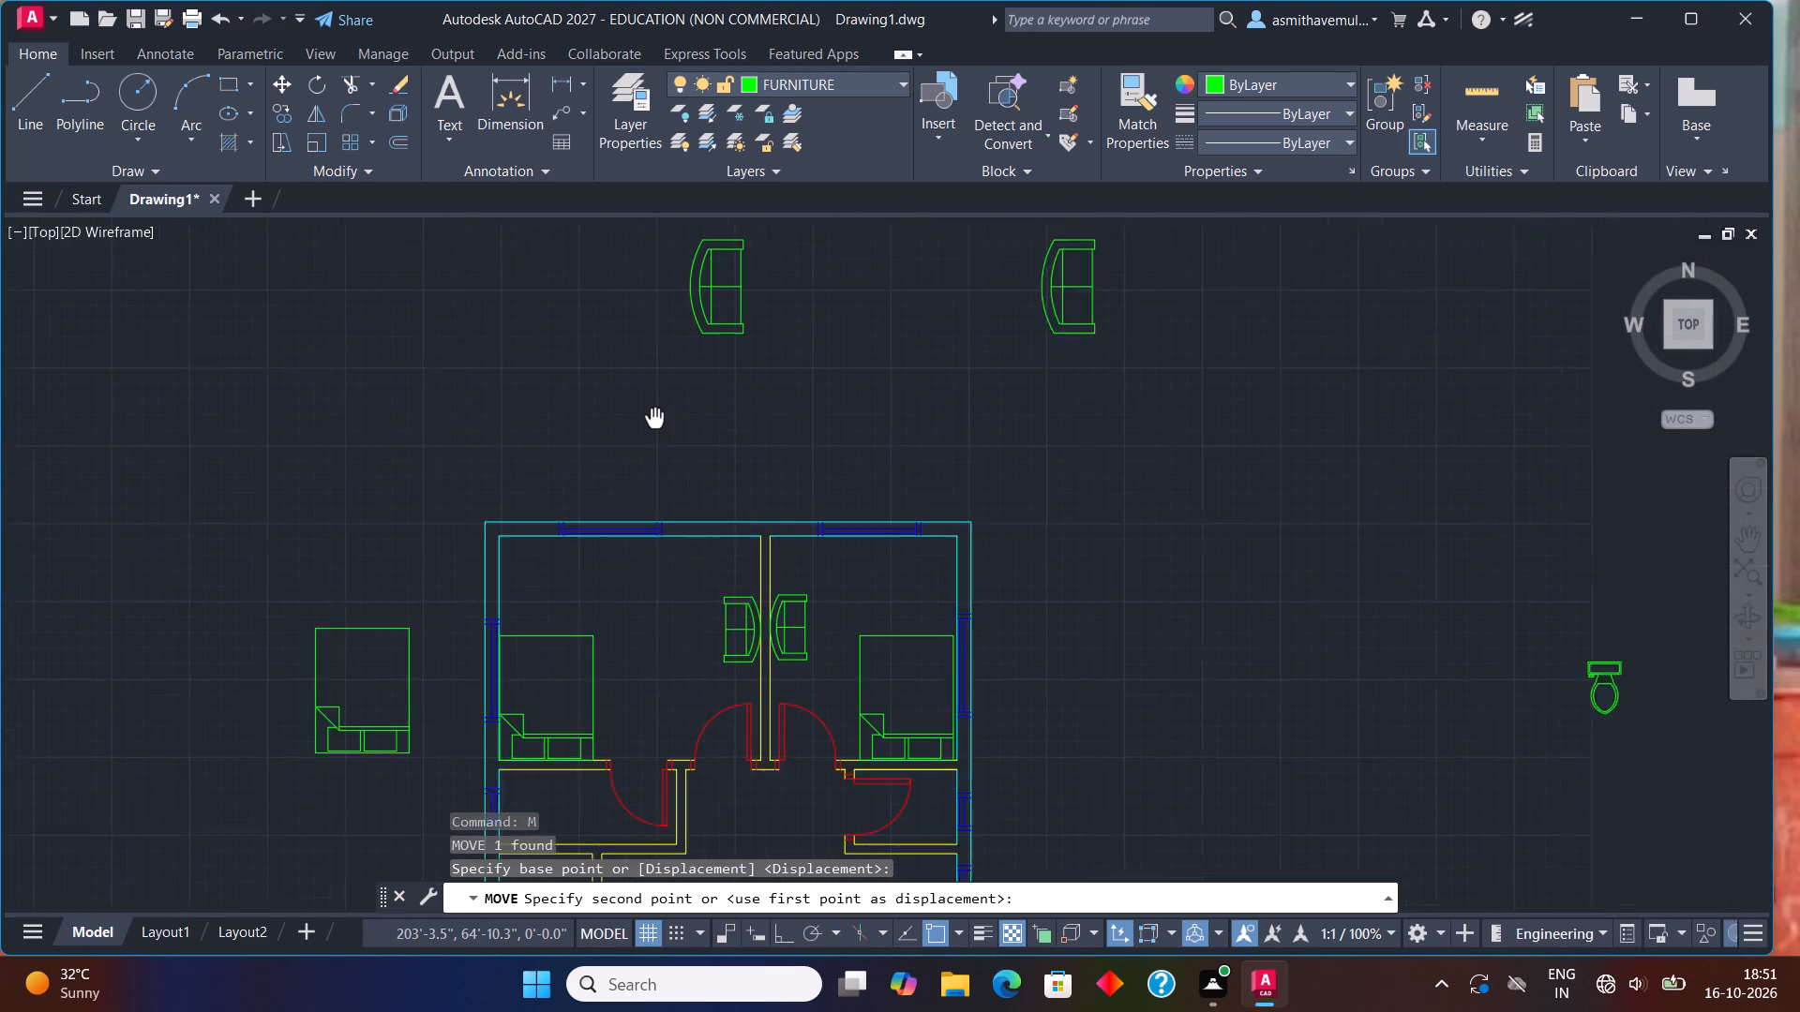
middle_click_drag(647, 418, 517, 420)
left_click(544, 422)
Scale up the small round symbol with a cross above the upper-left bedroom freehand to several times its size.
left_click(550, 425)
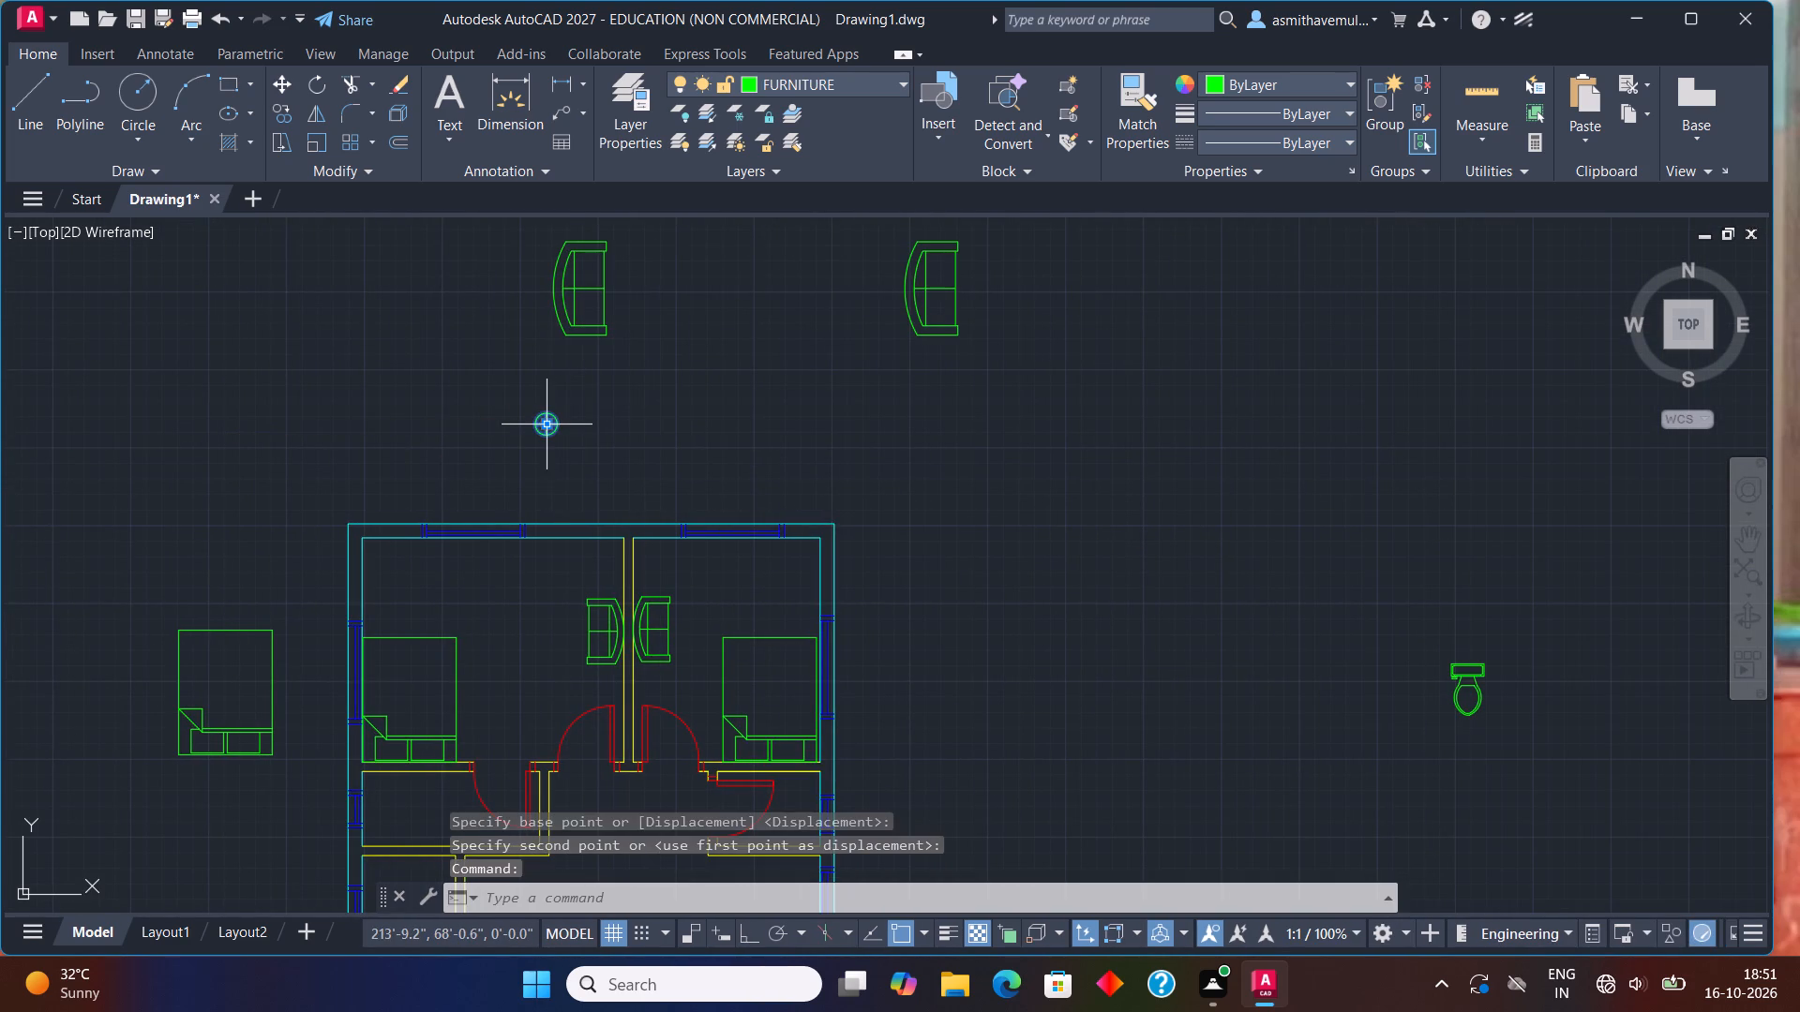
type("SCALE")
key("Return")
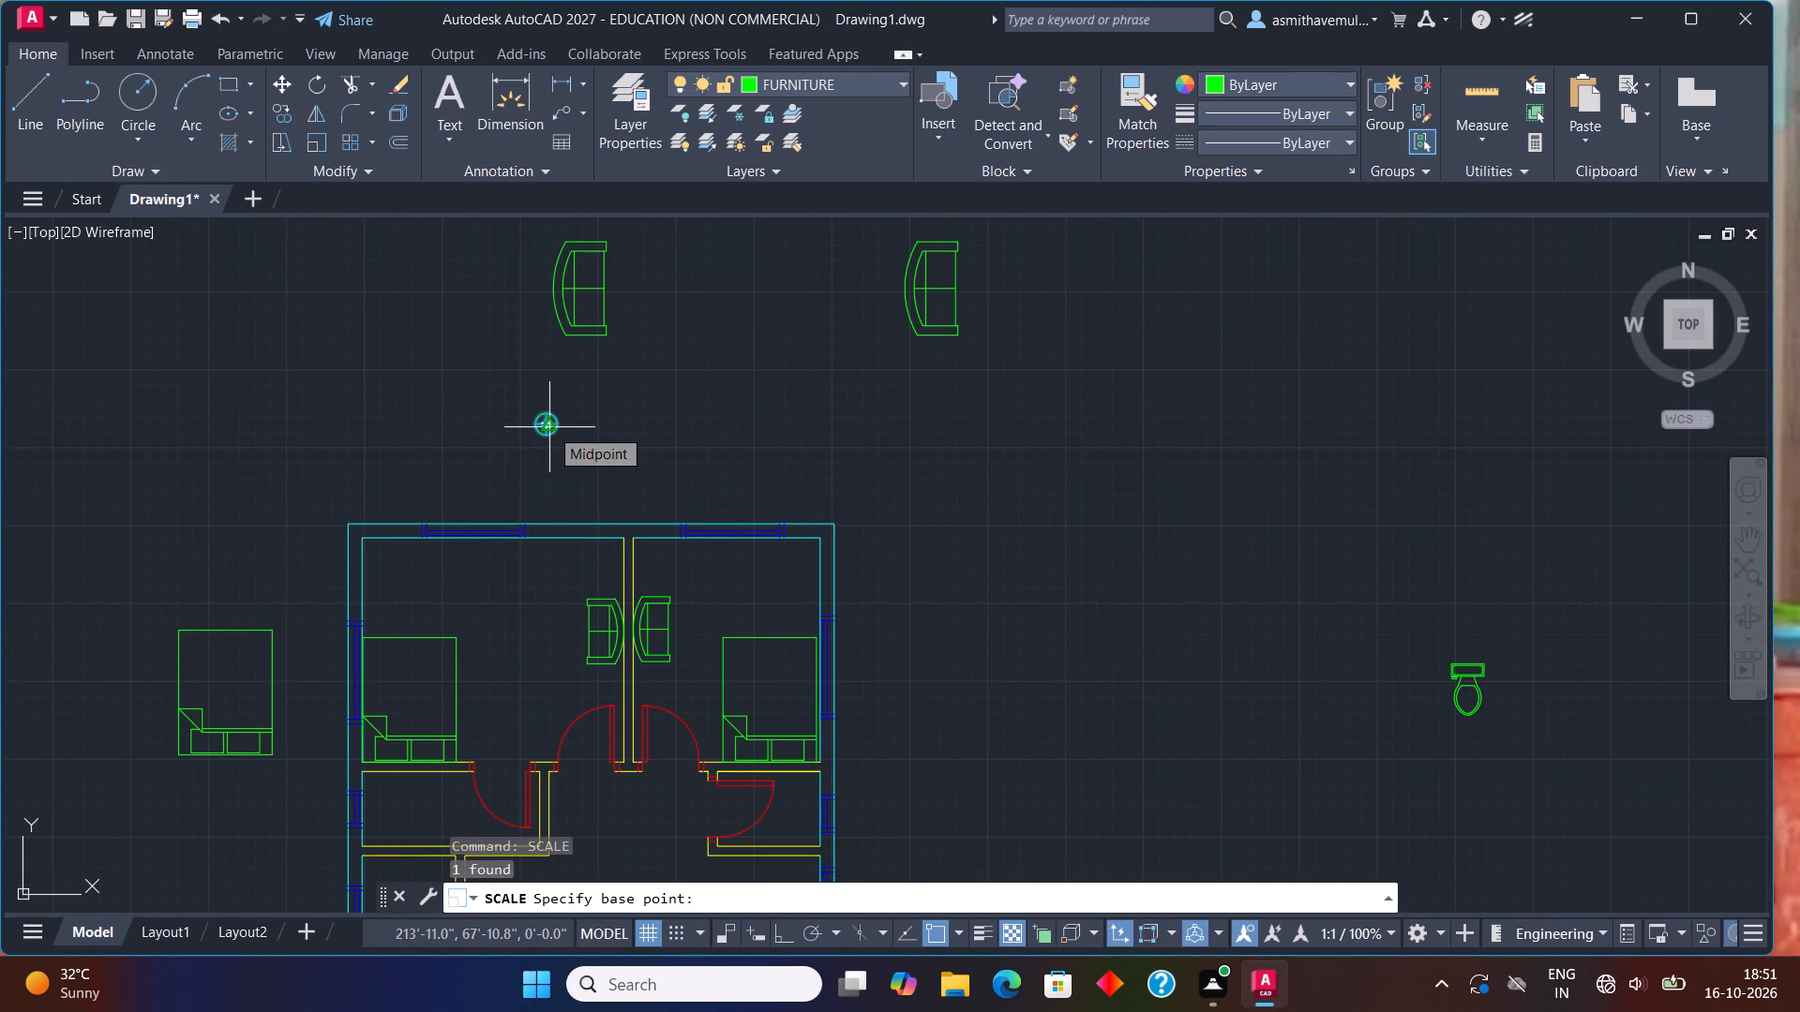
left_click(549, 427)
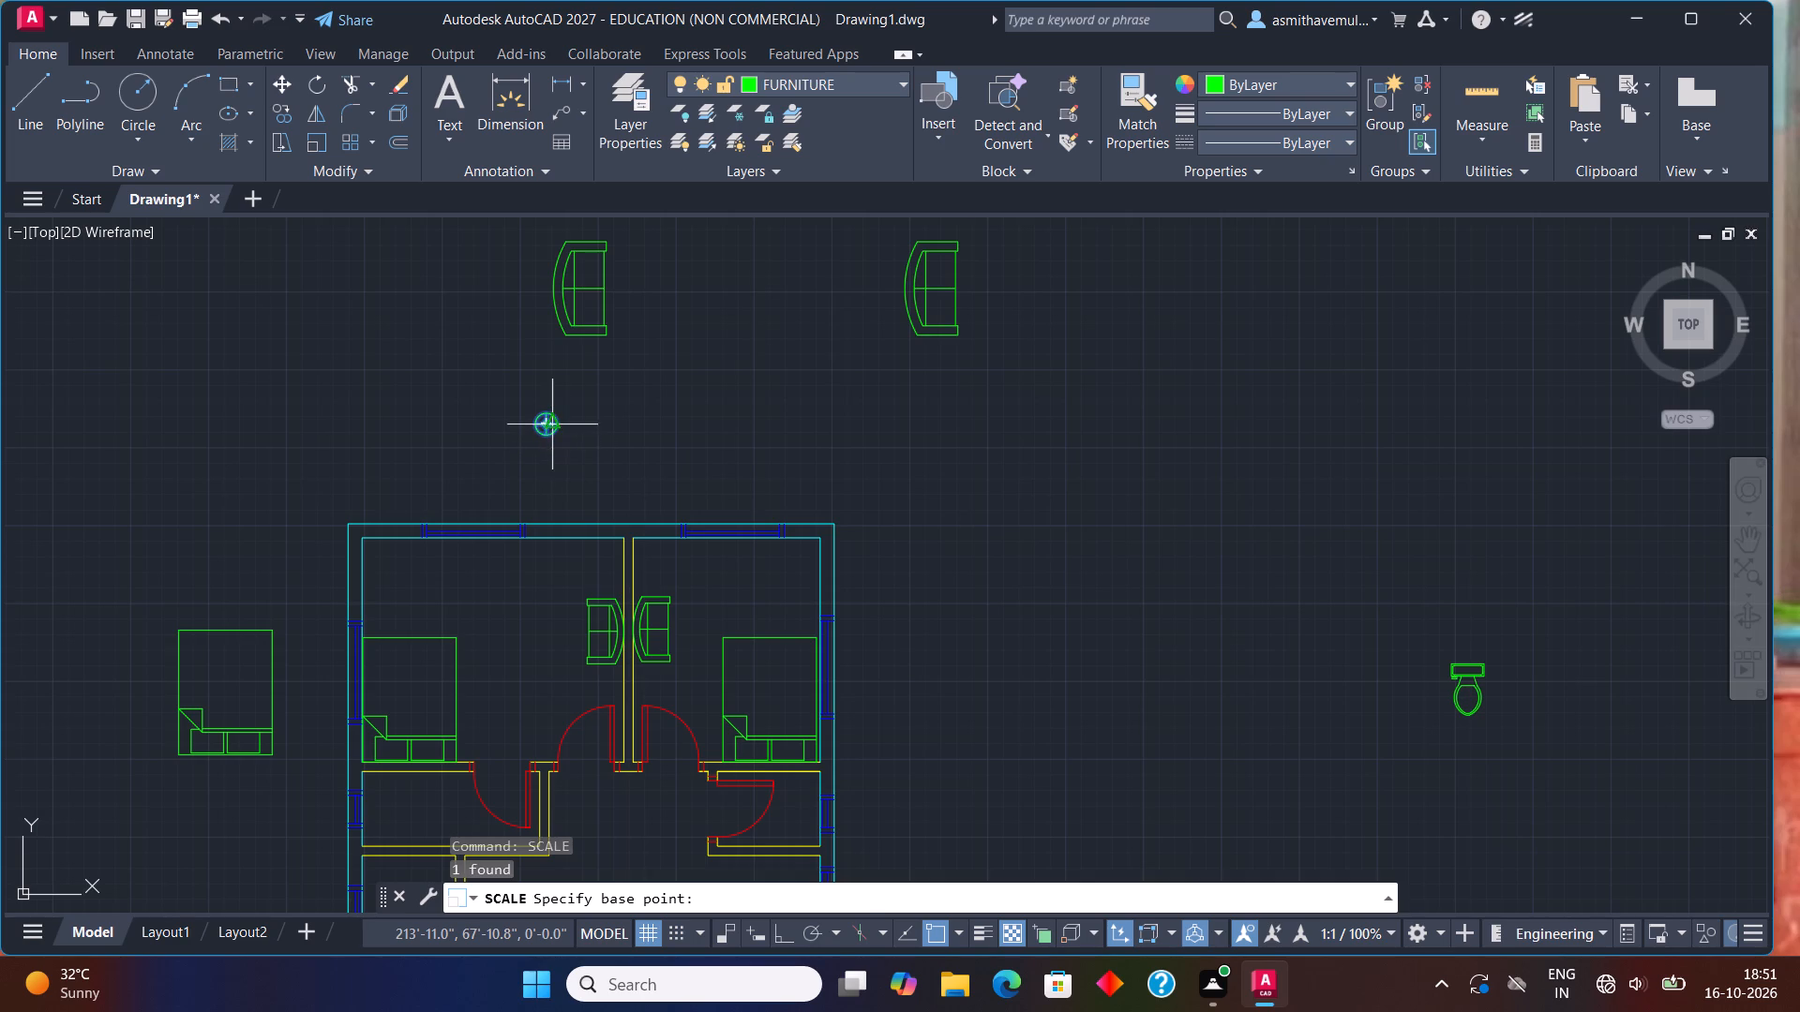
left_click(552, 421)
left_click(579, 429)
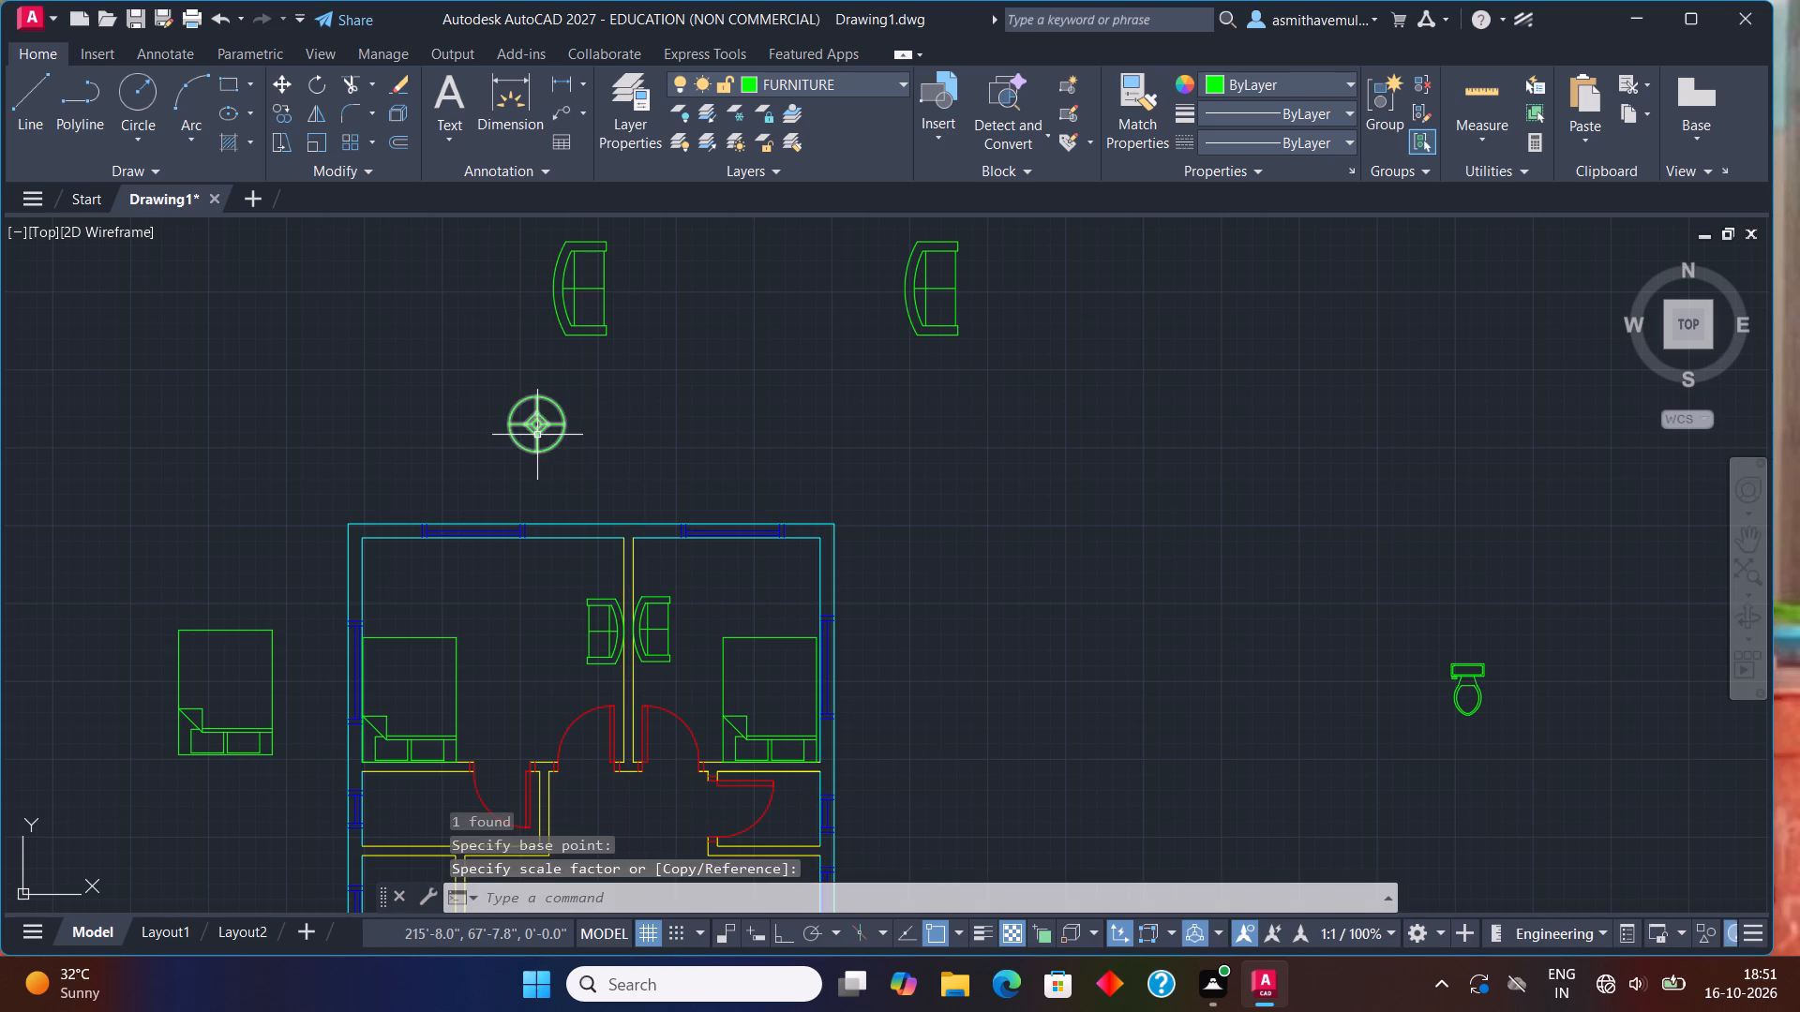
Copy the enlarged round symbol to the open space just beside it, above the partition between the two bedrooms.
left_click(537, 435)
type("COPY")
key("Return")
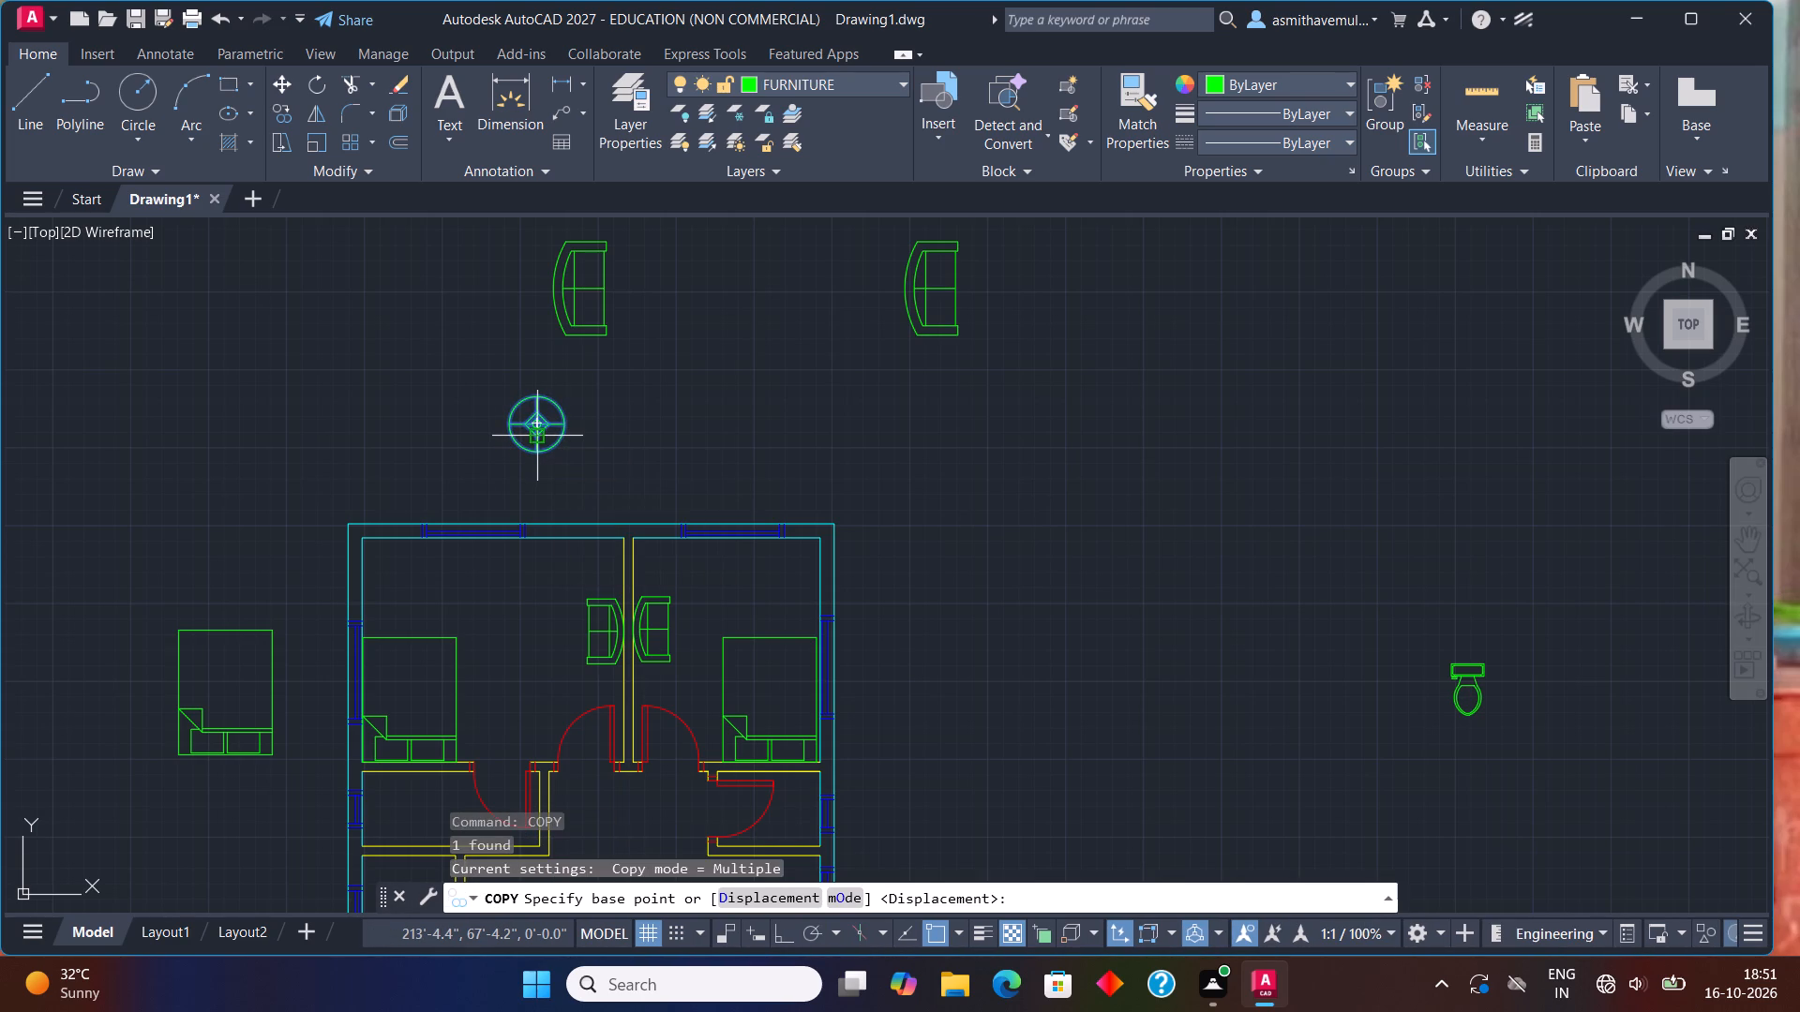
left_click(532, 411)
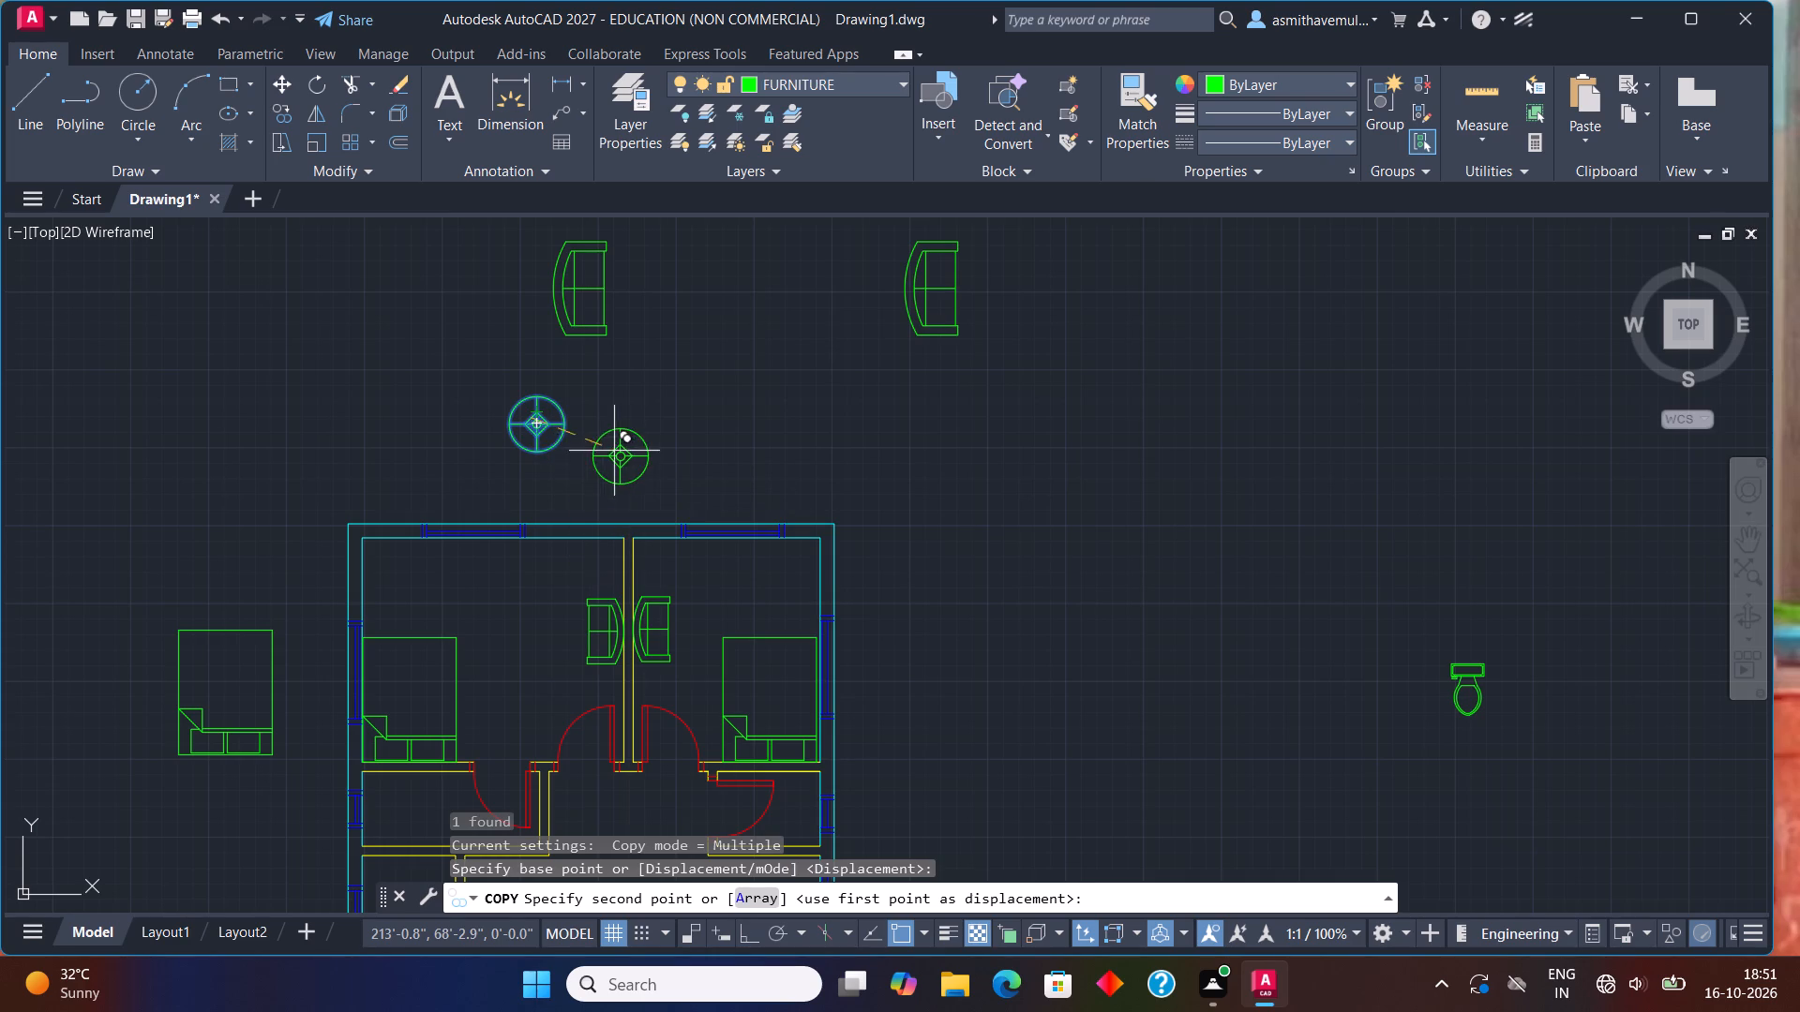
left_click_drag(616, 447, 622, 439)
key("Escape")
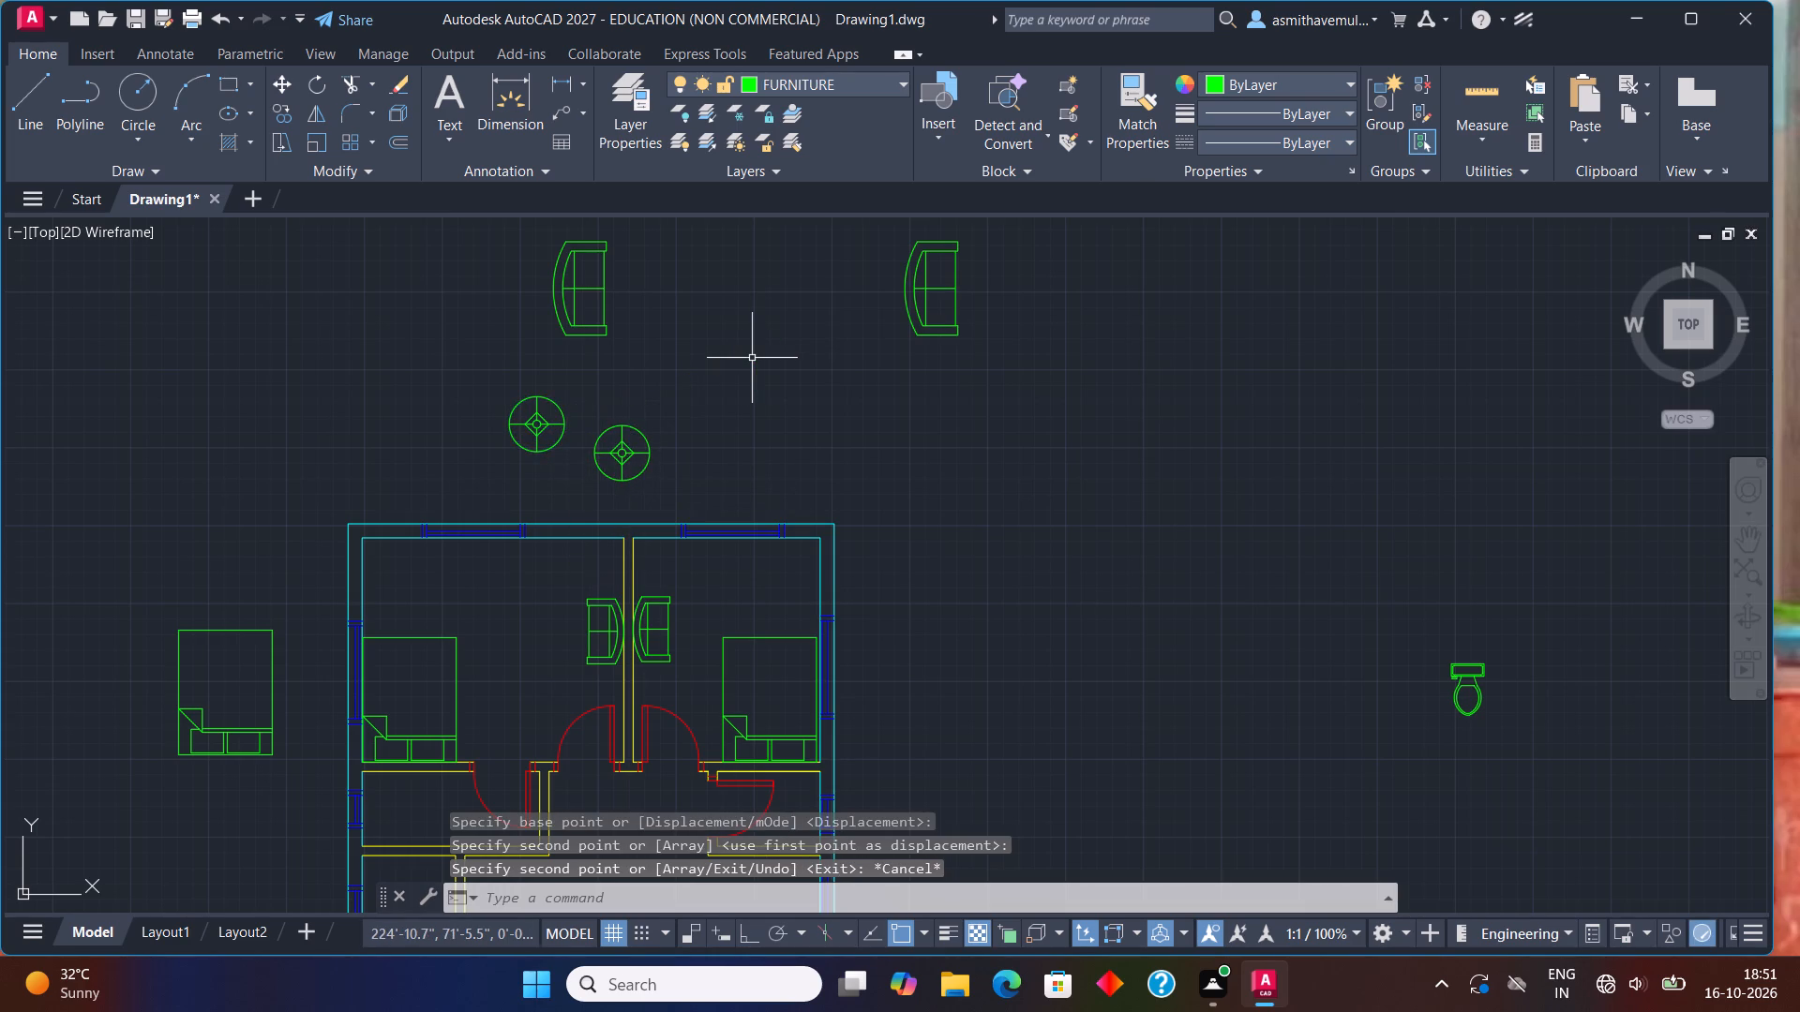
Scale down the copied round symbol freehand to roughly two thirds of its size.
scroll(681, 449, "up", 1)
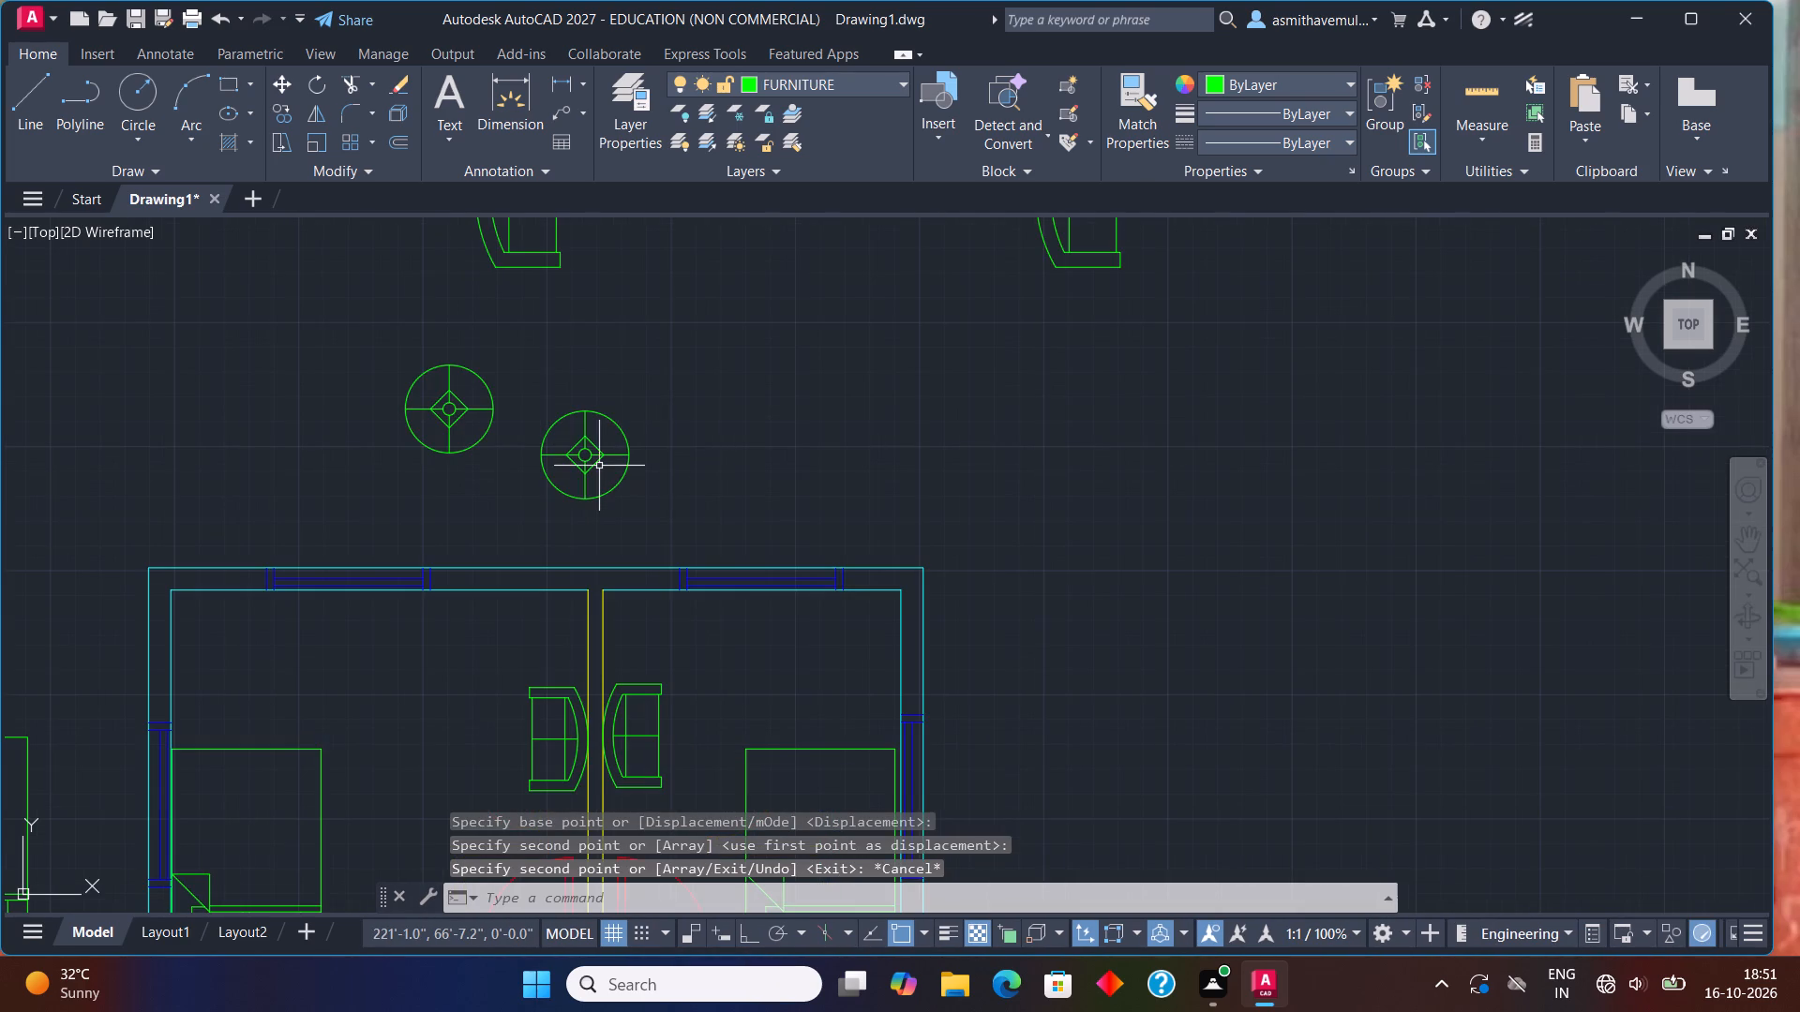
left_click(599, 466)
type("SCALE")
key("Return")
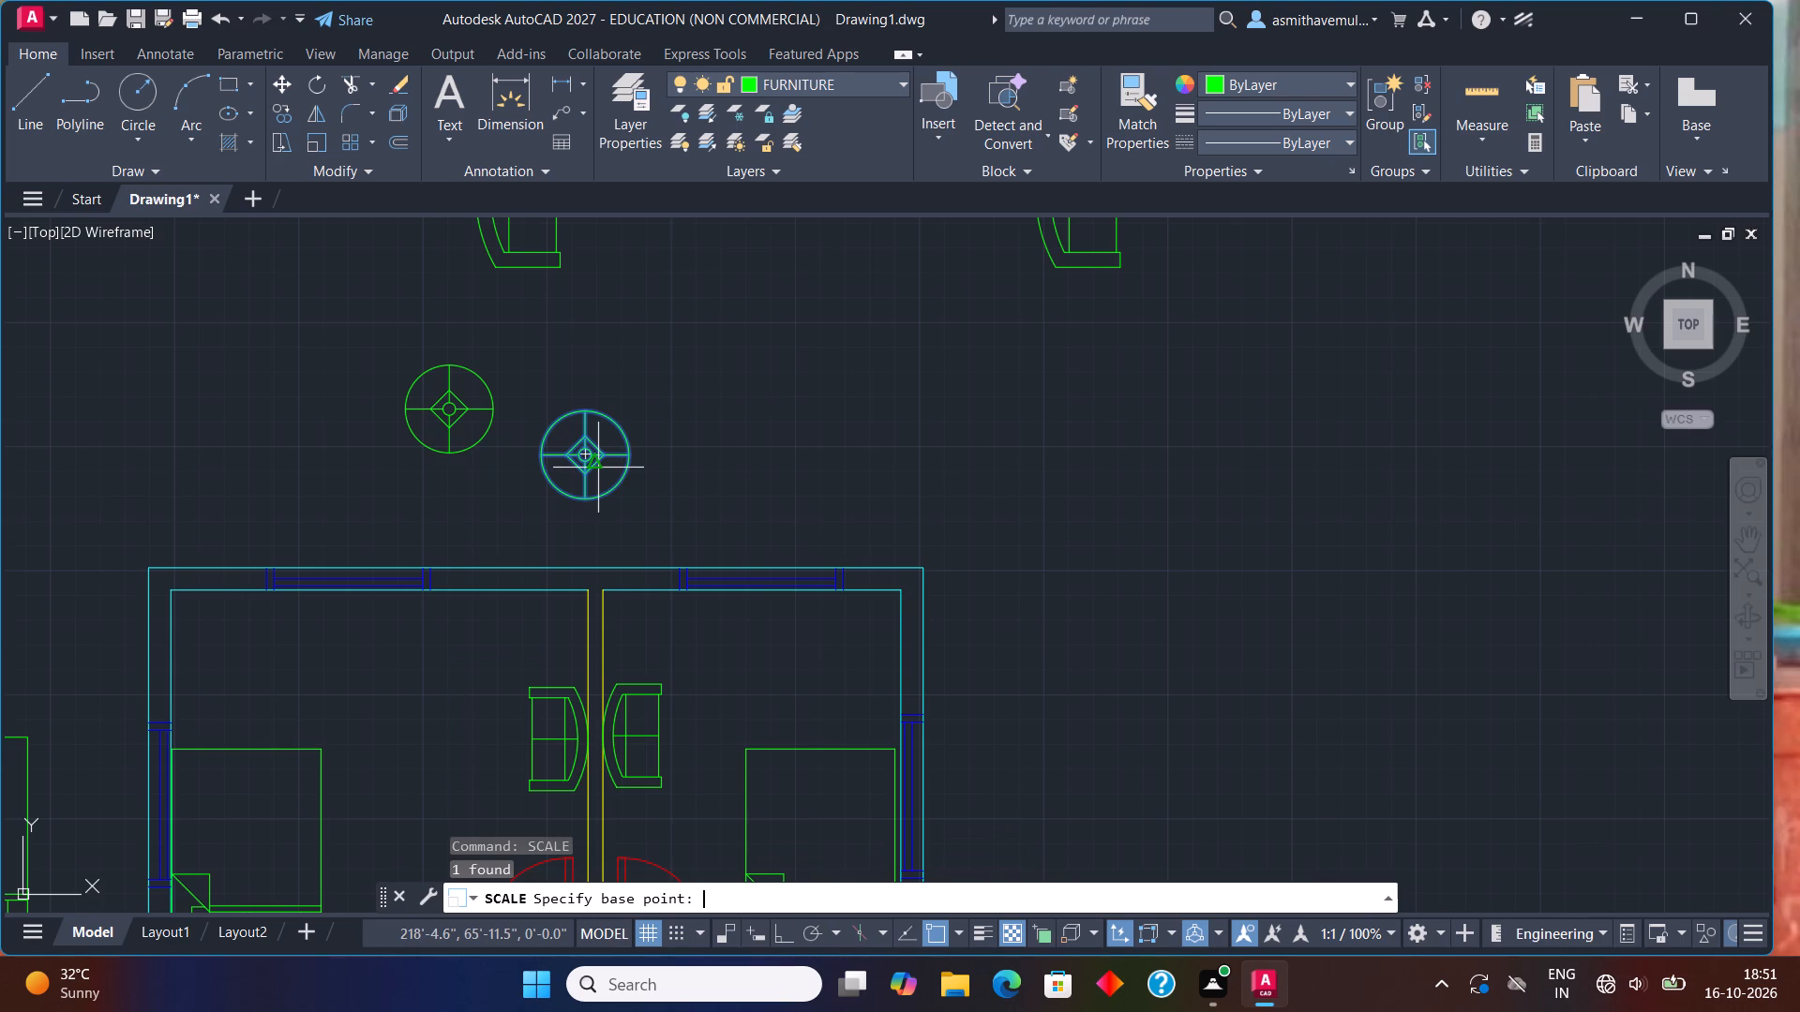
left_click(598, 448)
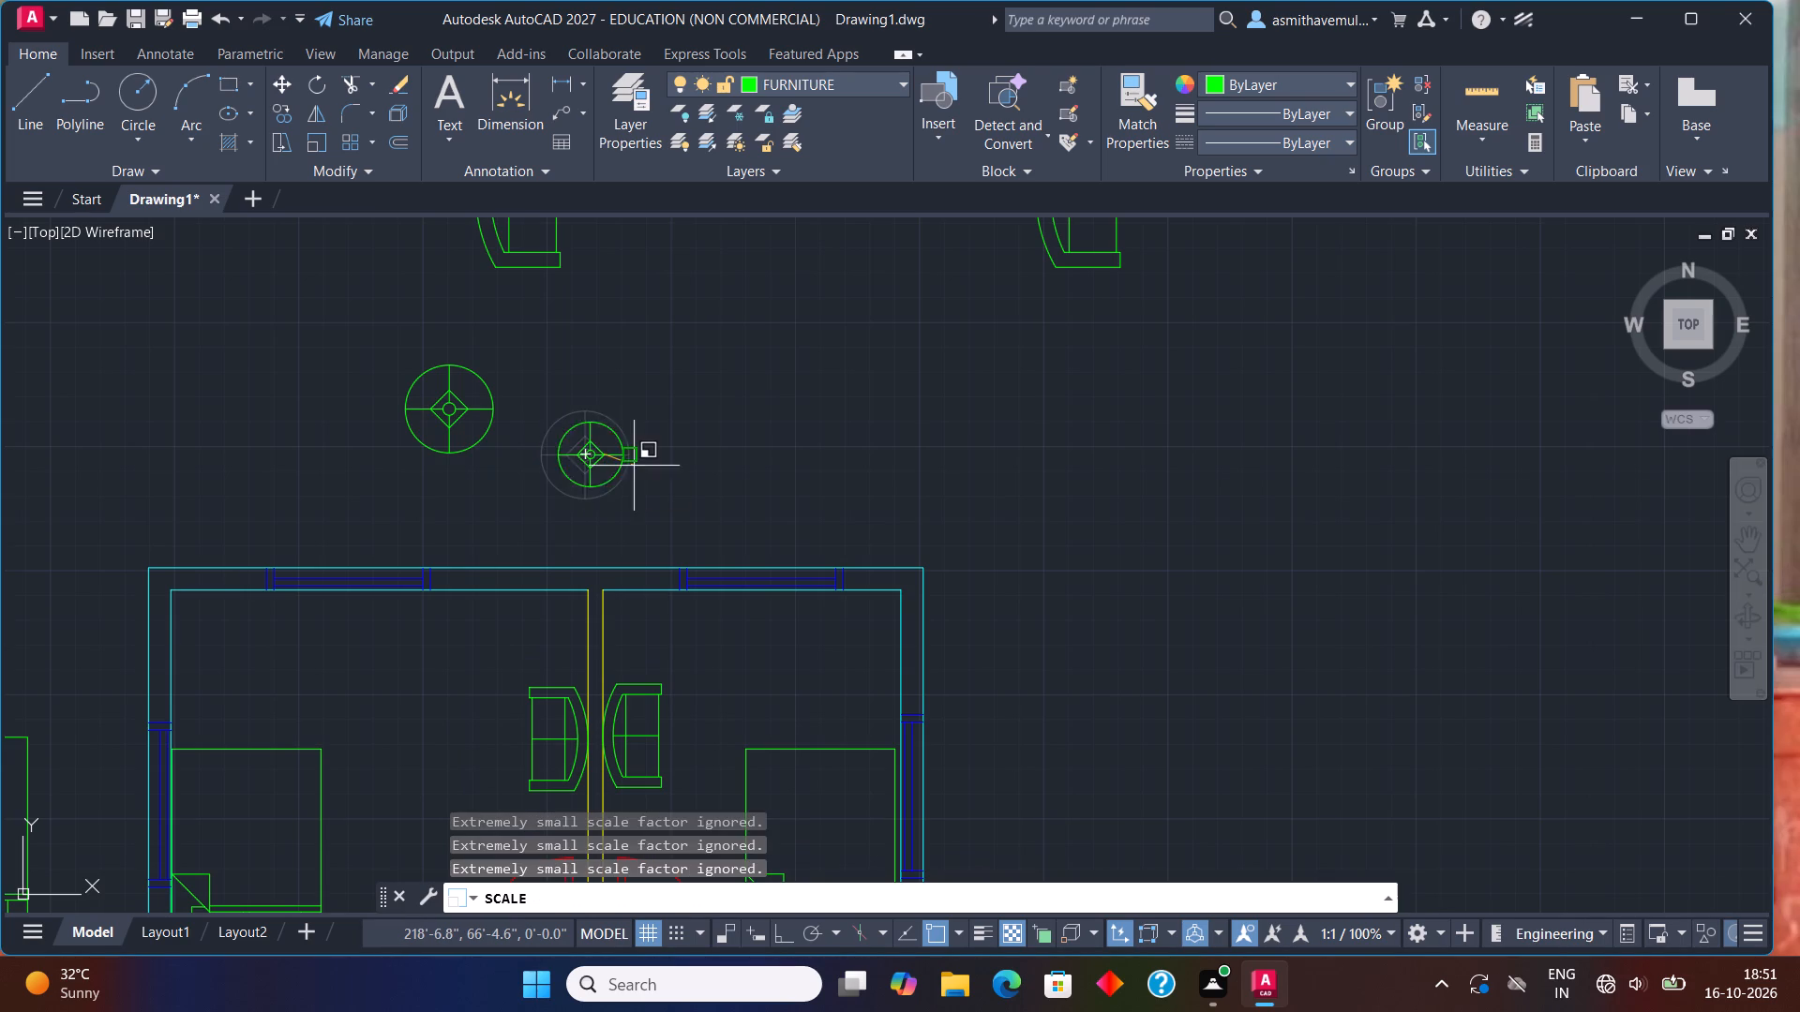
left_click(630, 469)
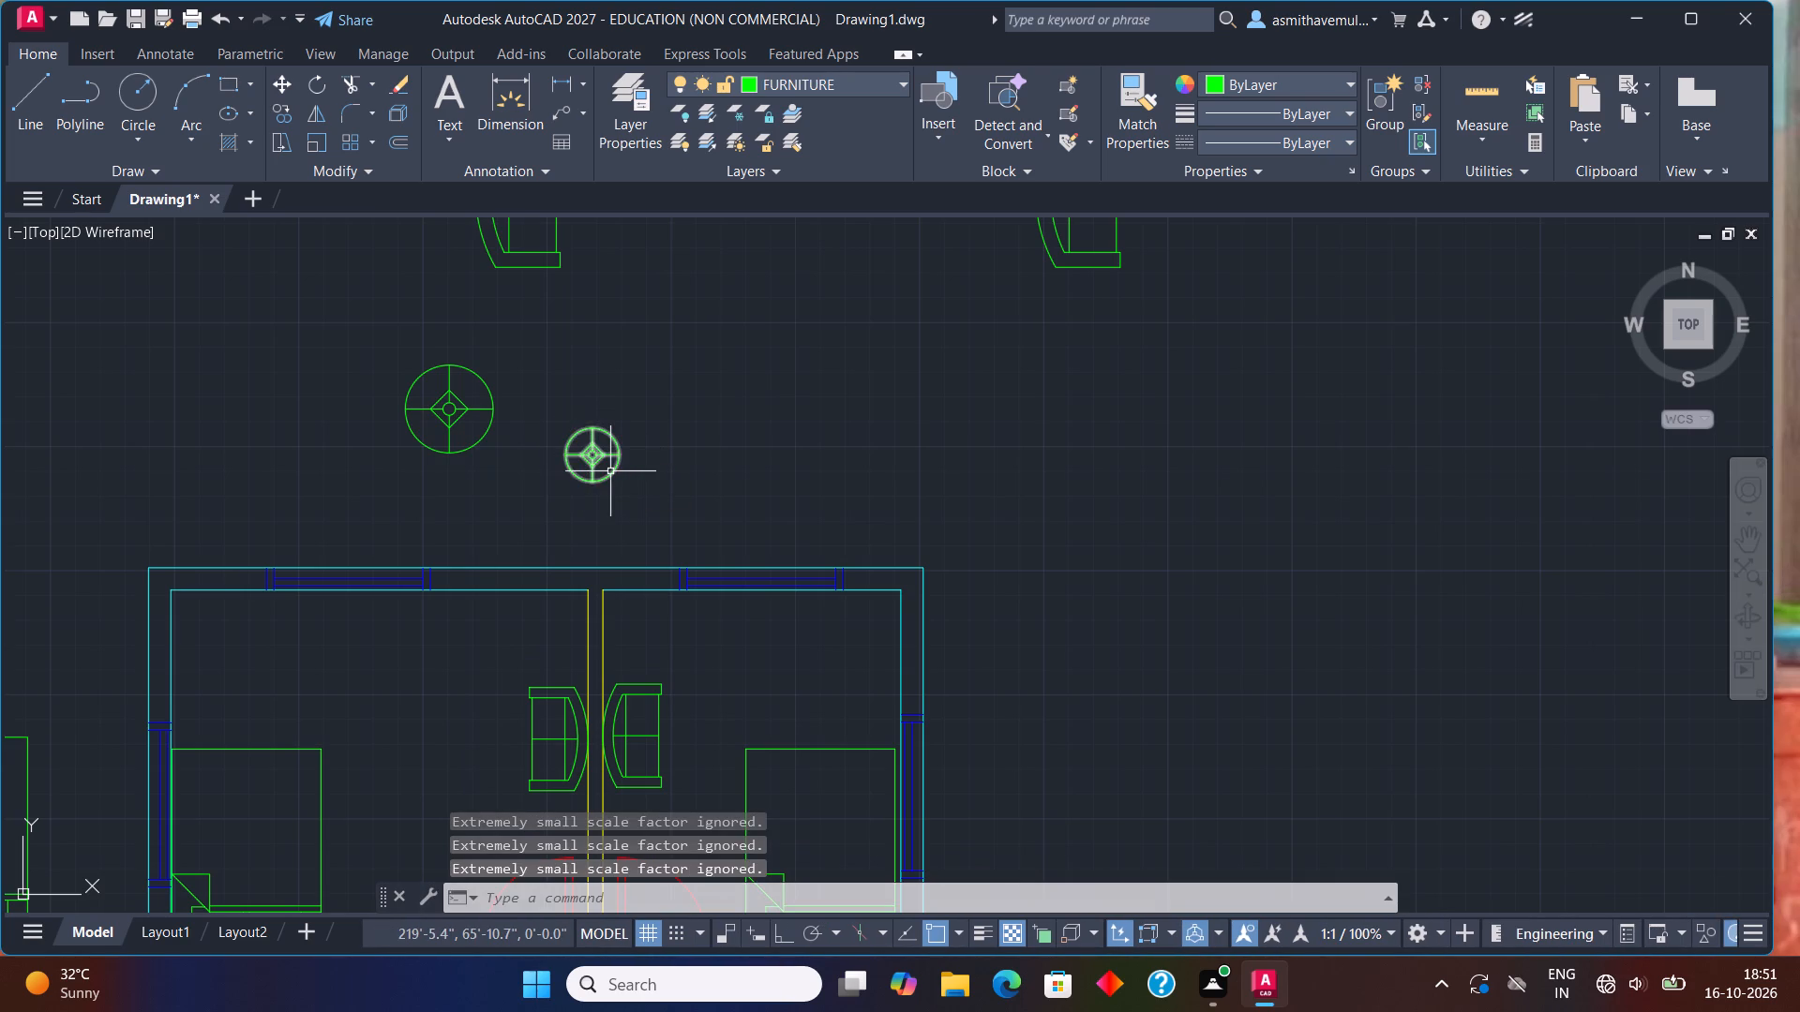
Copy the reduced round symbol from its centre into both upper bedrooms, next to the upper end of each small sofa.
left_click(610, 471)
type("COPY")
key("Return")
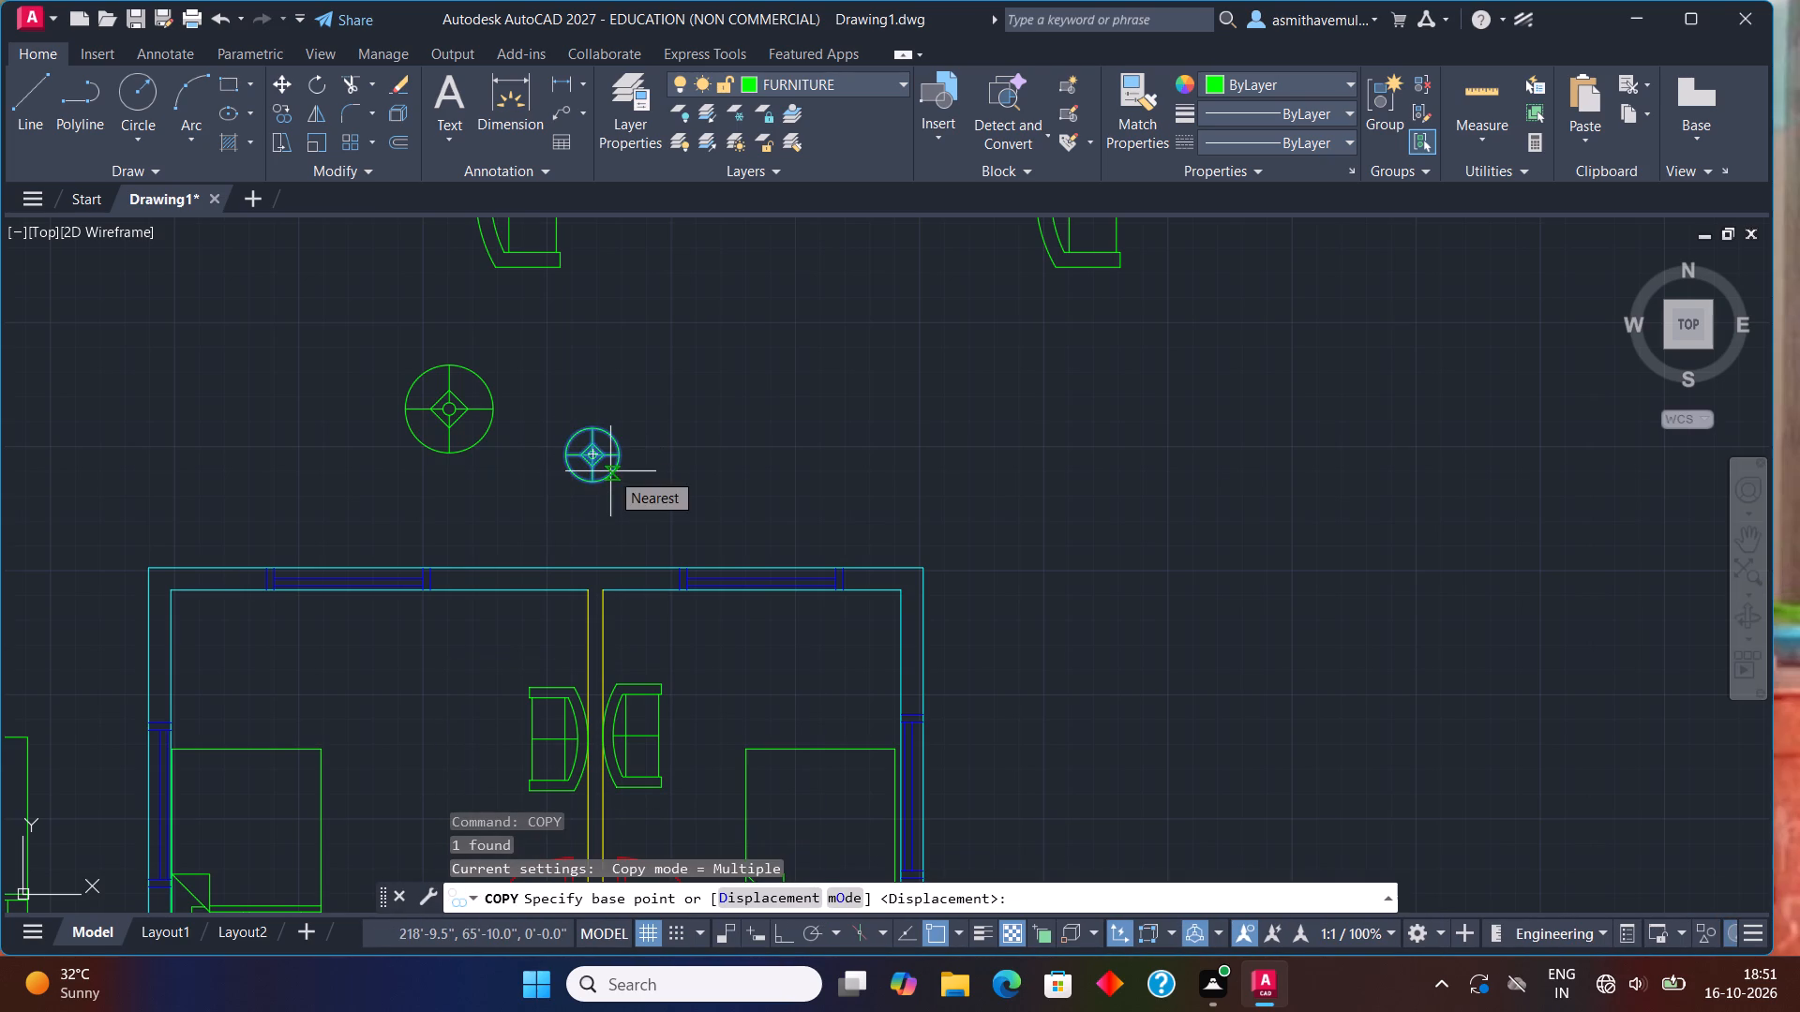
left_click(591, 455)
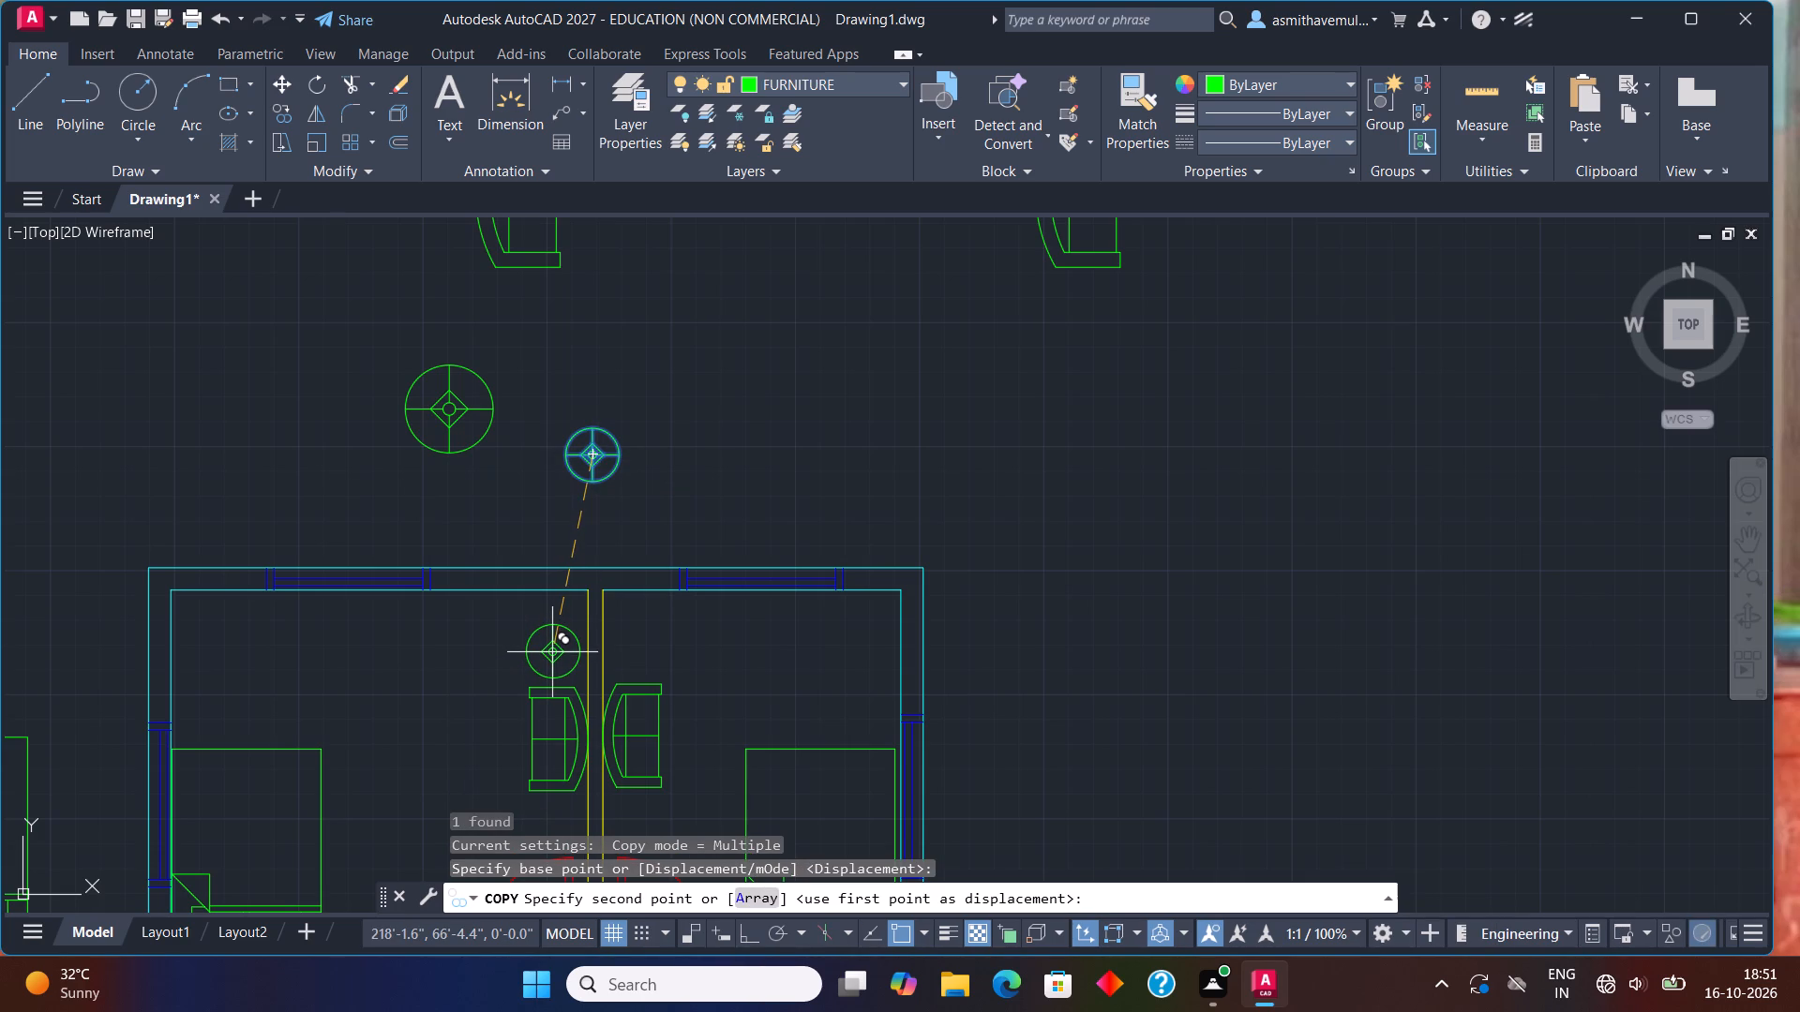
left_click(552, 652)
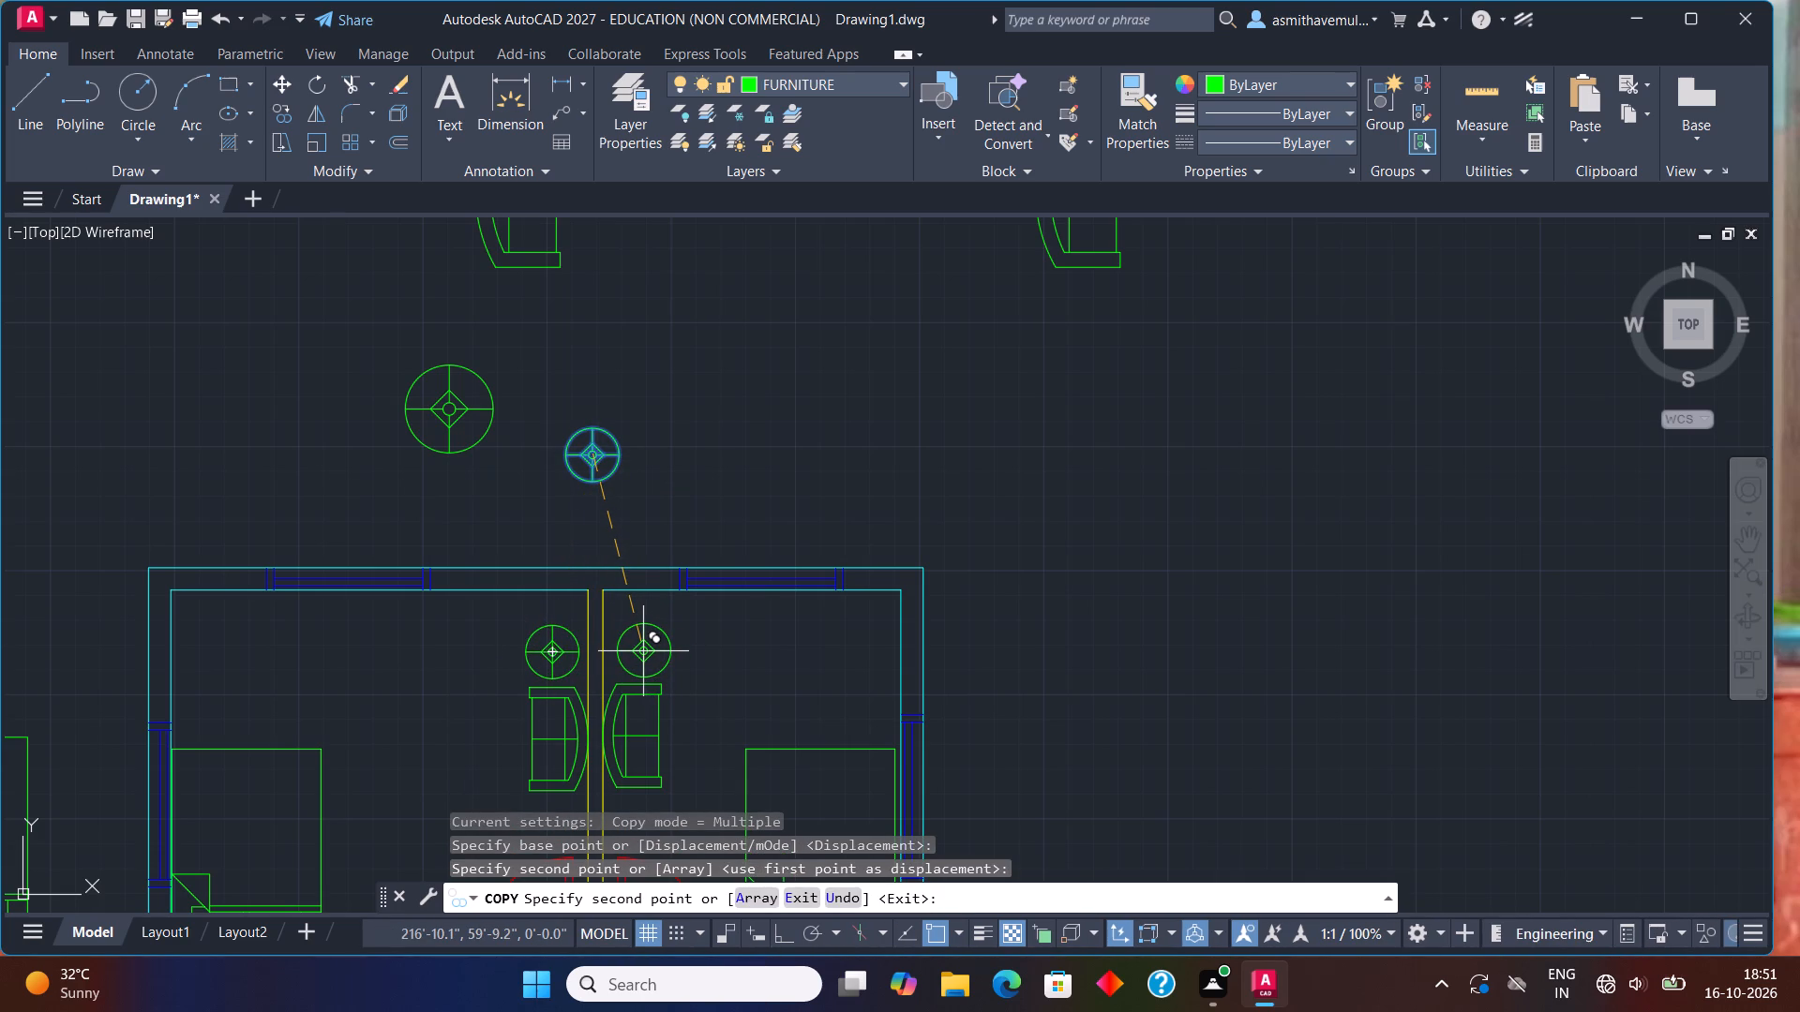
left_click(638, 649)
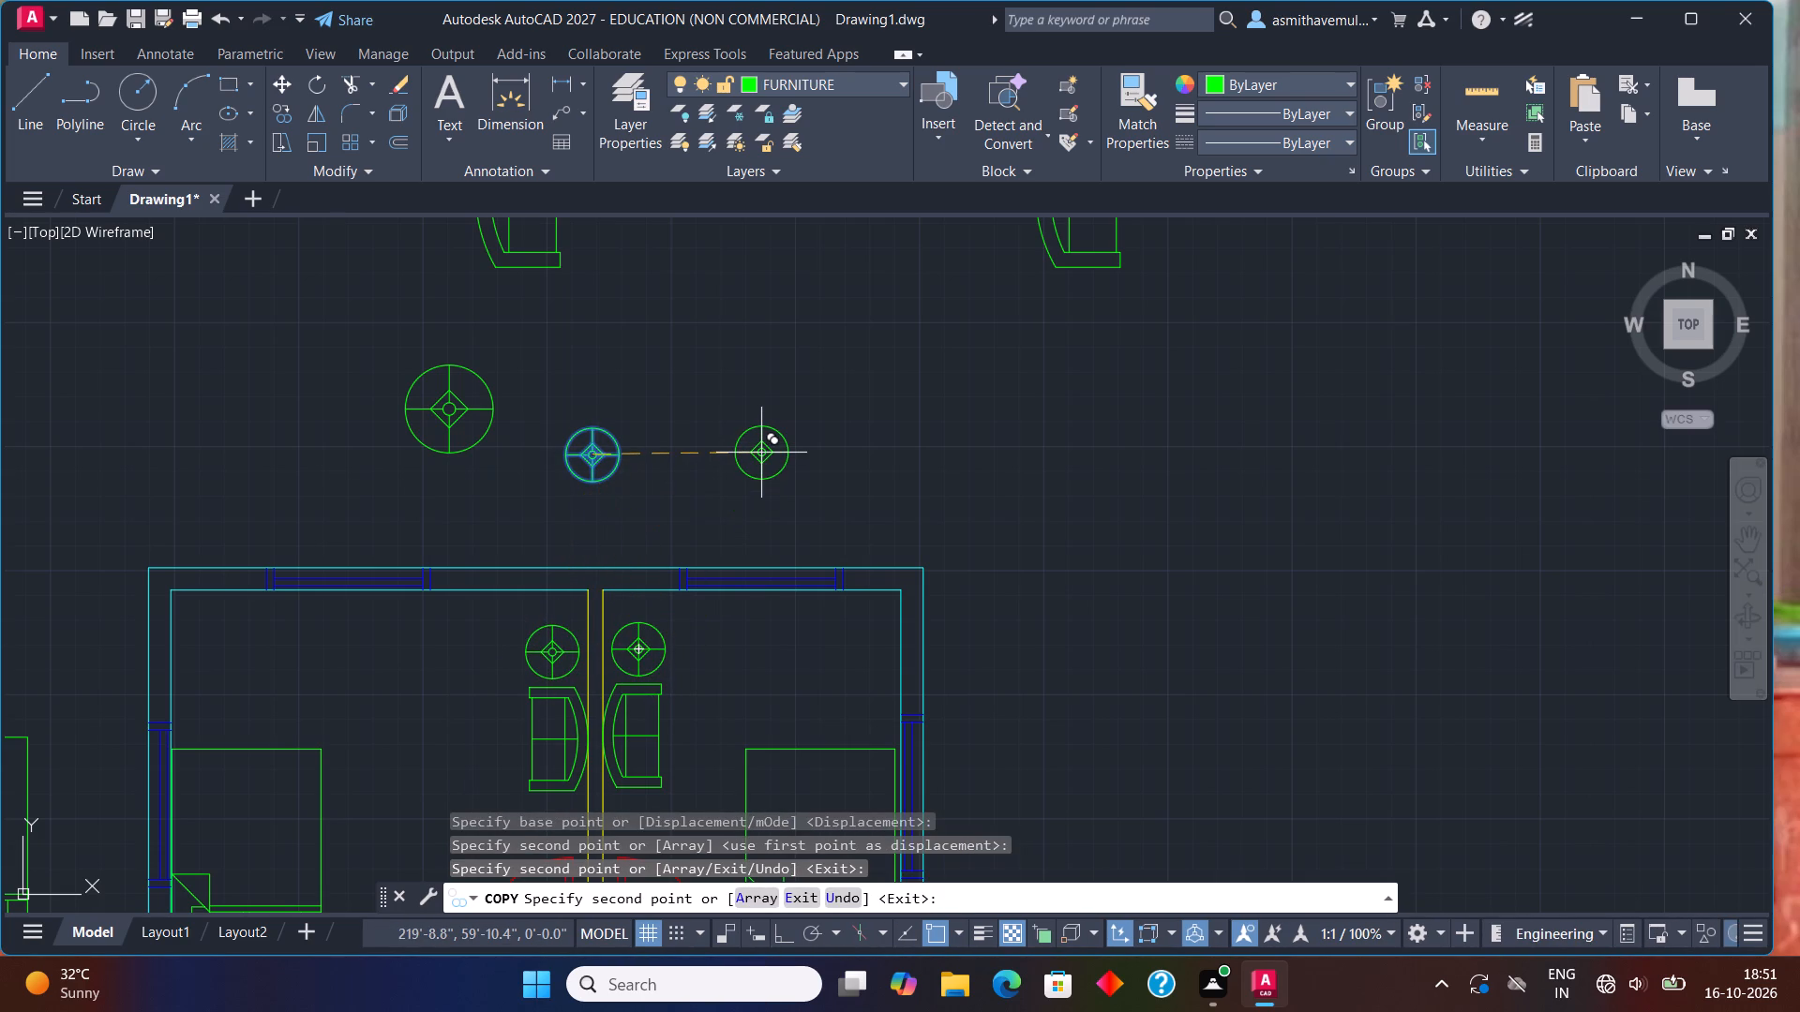
key("Escape")
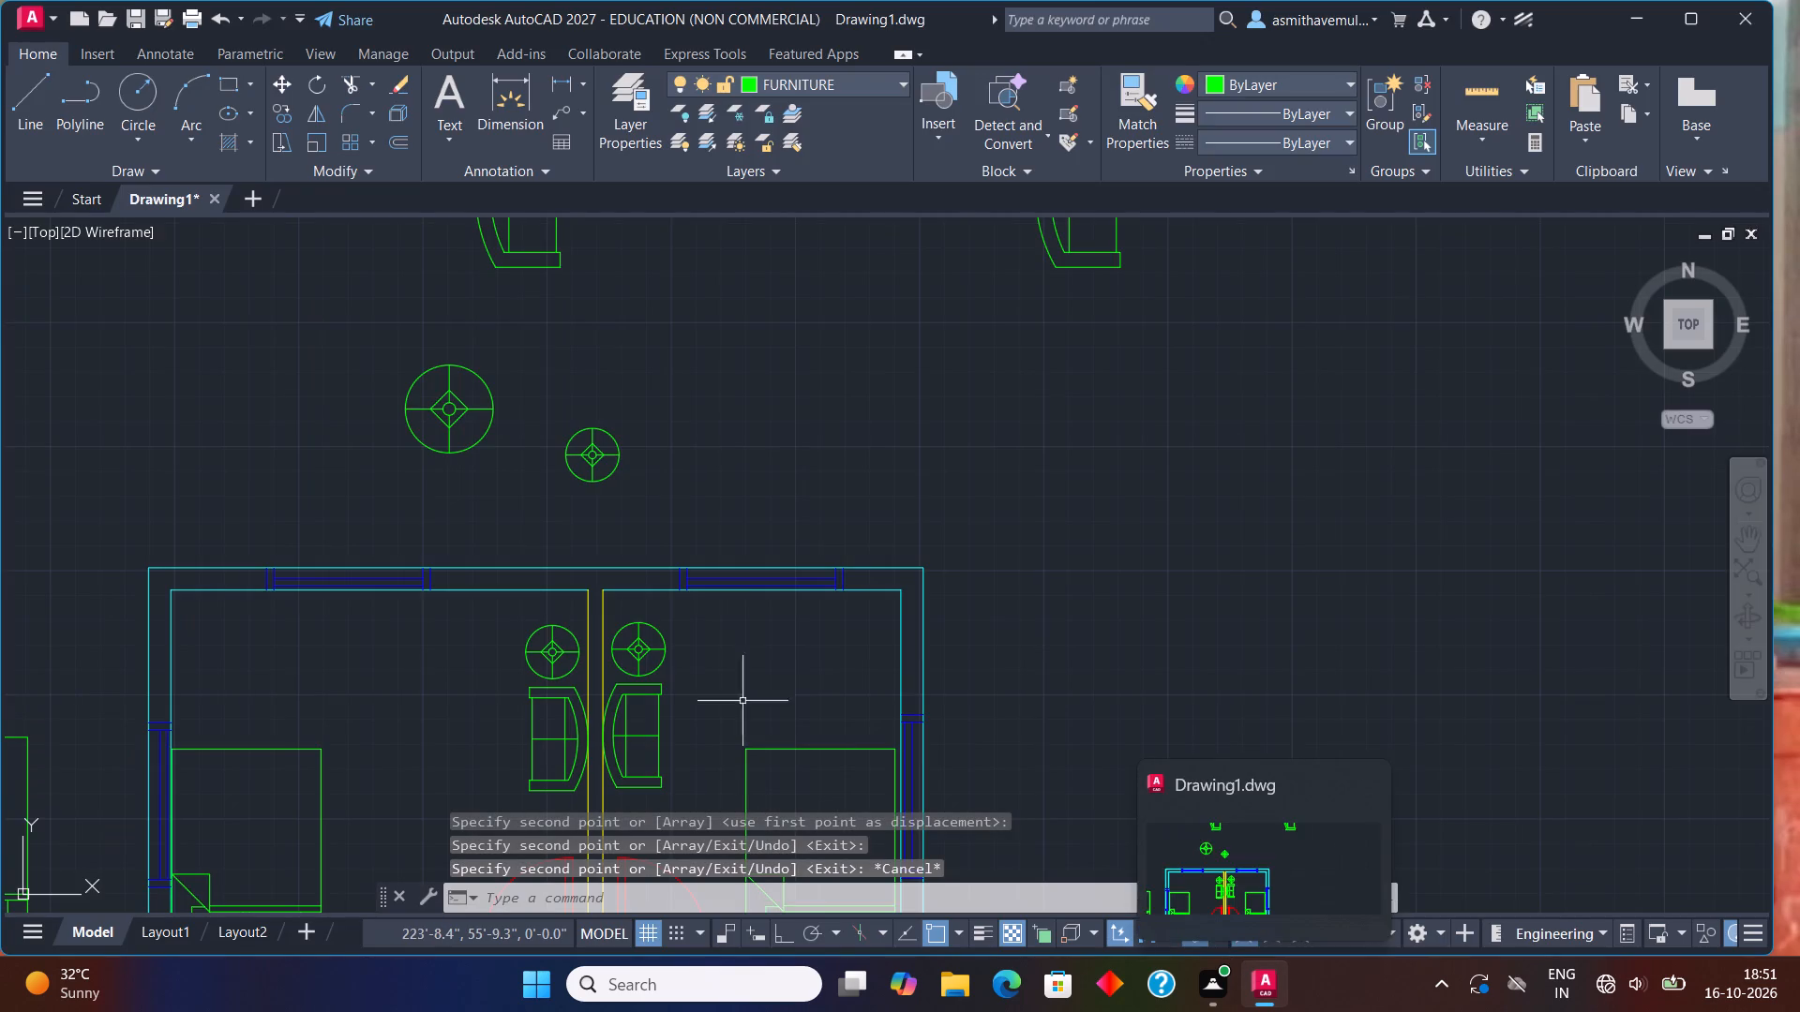
Copy the toilet from the open area east of the plan to a spot closer to the plan's outer wall.
scroll(715, 692, "down", 1)
middle_click_drag(726, 690, 897, 458)
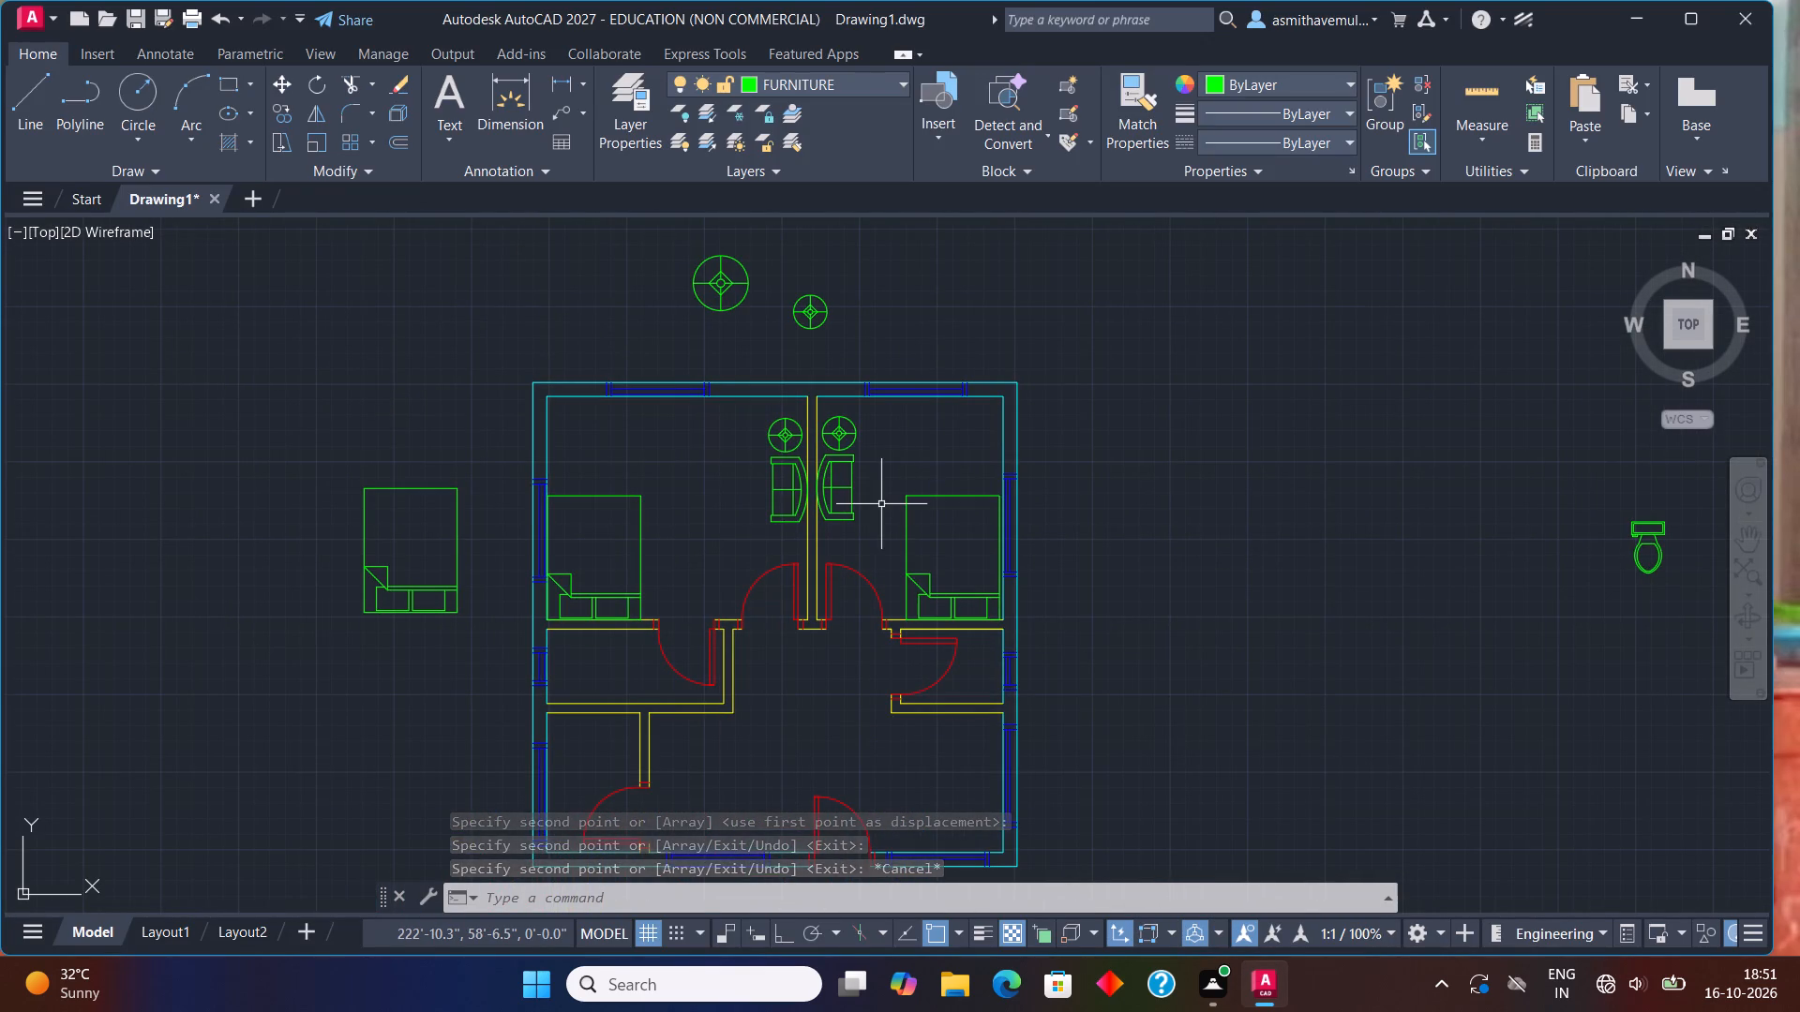
scroll(881, 504, "down", 1)
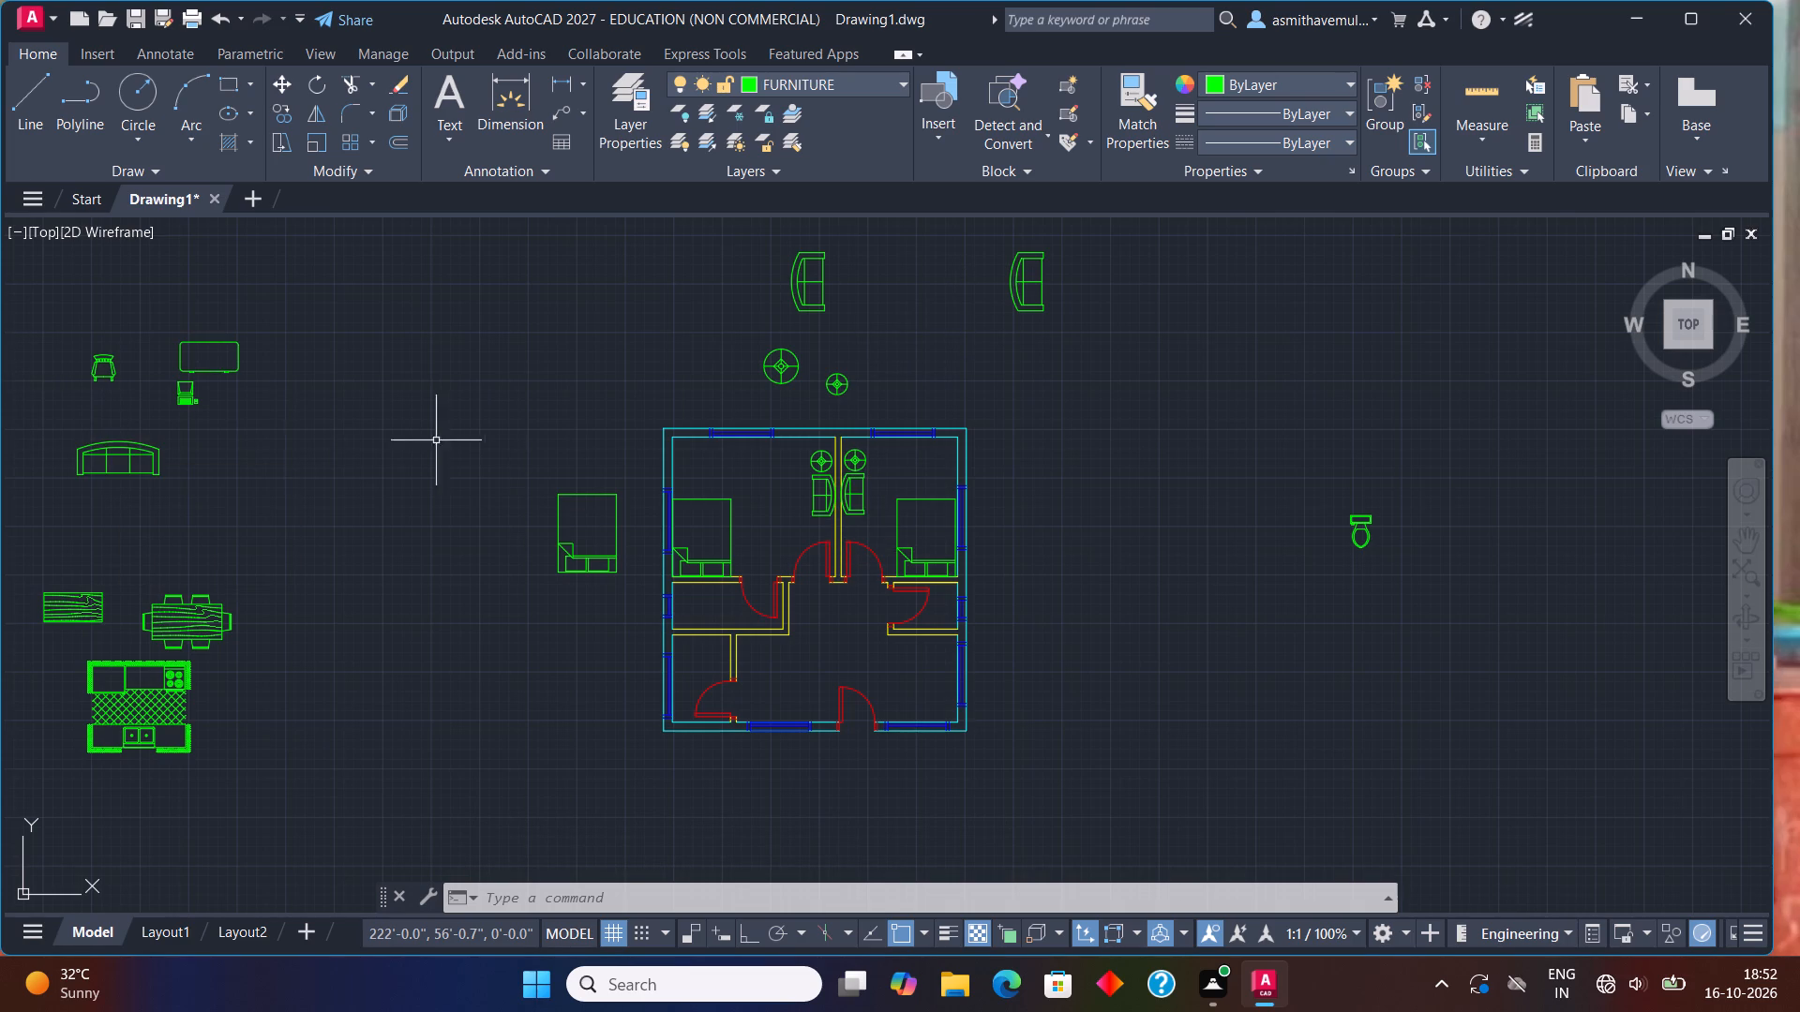
left_click_drag(1376, 520, 1332, 555)
type("COPY")
key("Return")
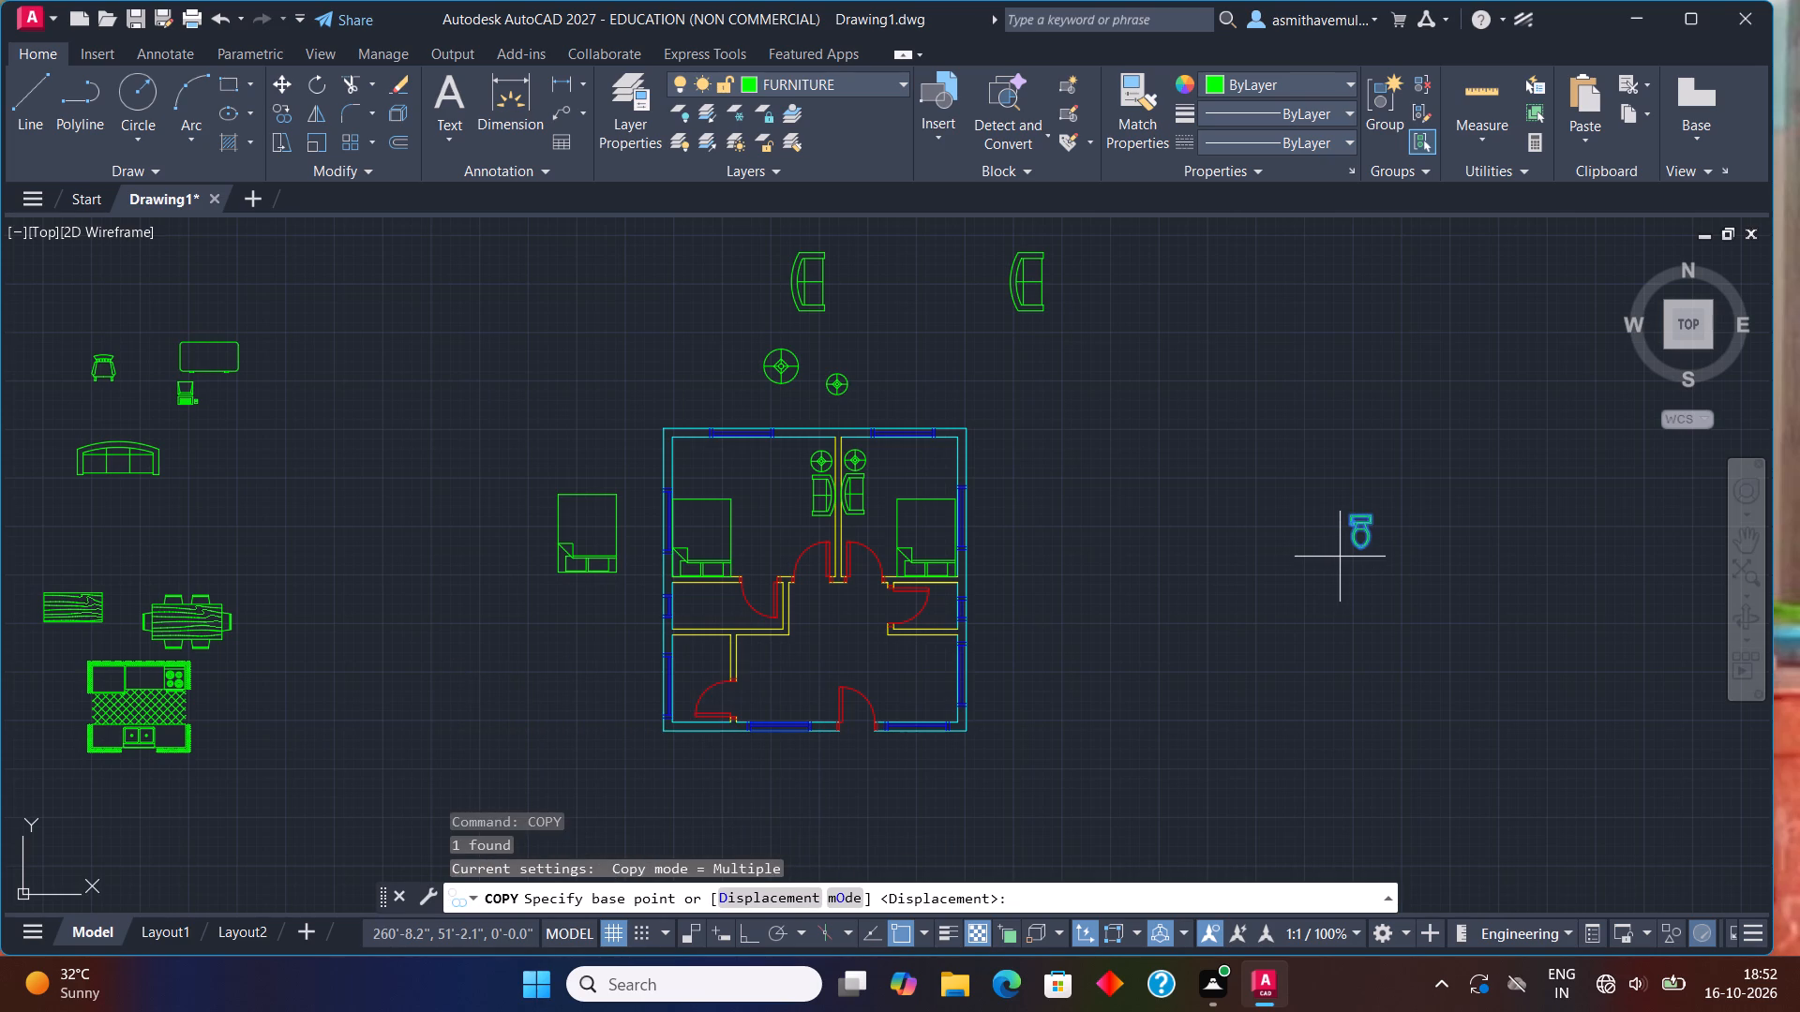
left_click(1369, 506)
left_click(1082, 496)
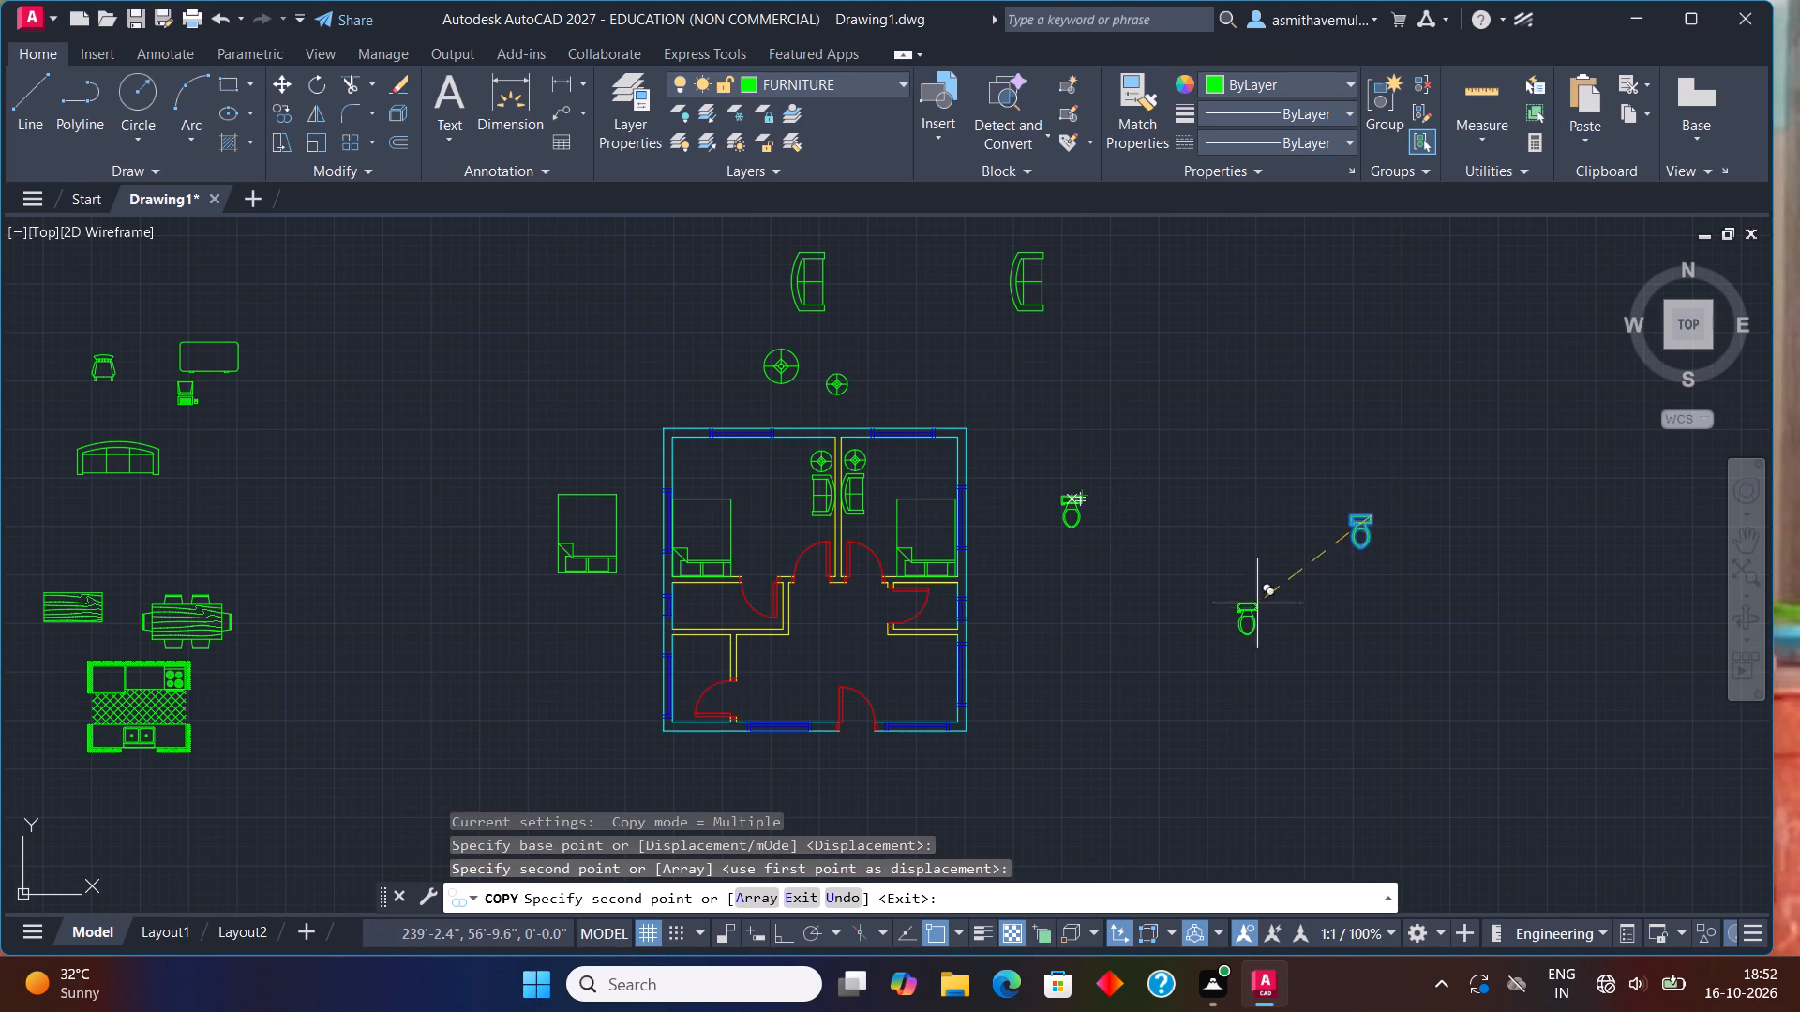
key("Escape")
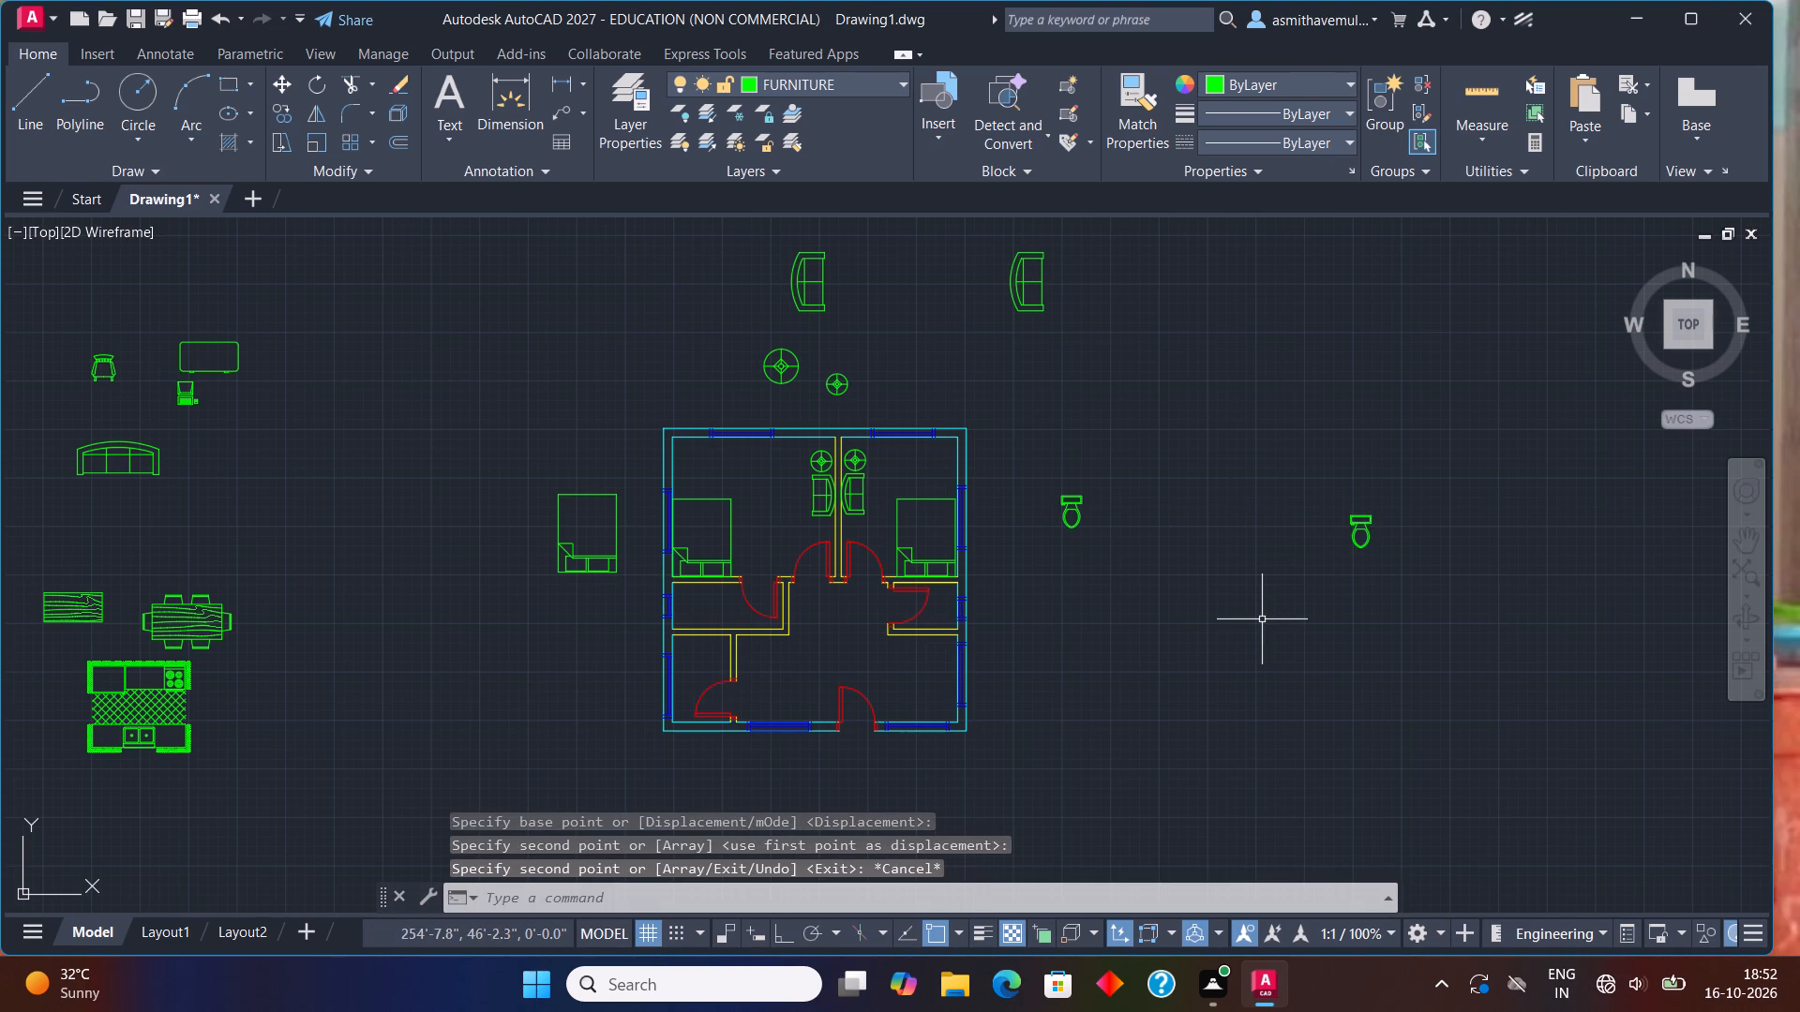
Rotate the toilet copy 90° about the midpoint of its tank's back edge with Ortho on, so the bowl points east.
scroll(1155, 519, "up", 1)
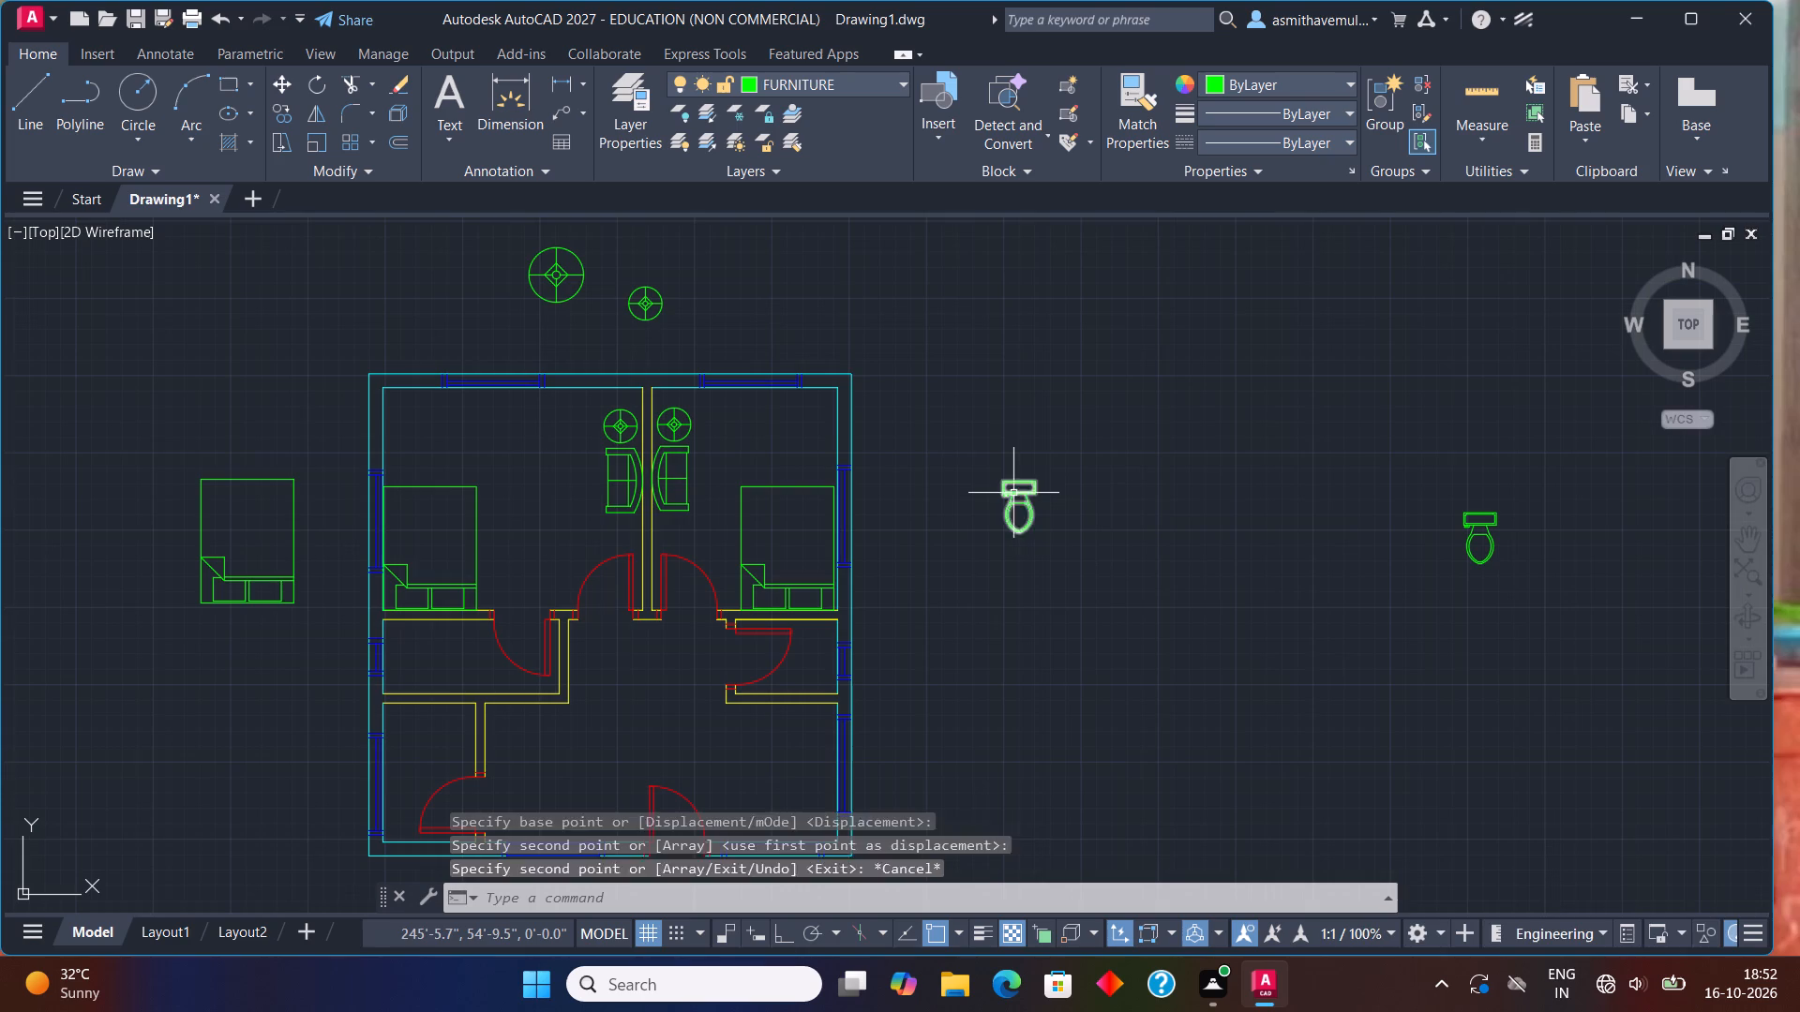
left_click(1013, 493)
type("RO")
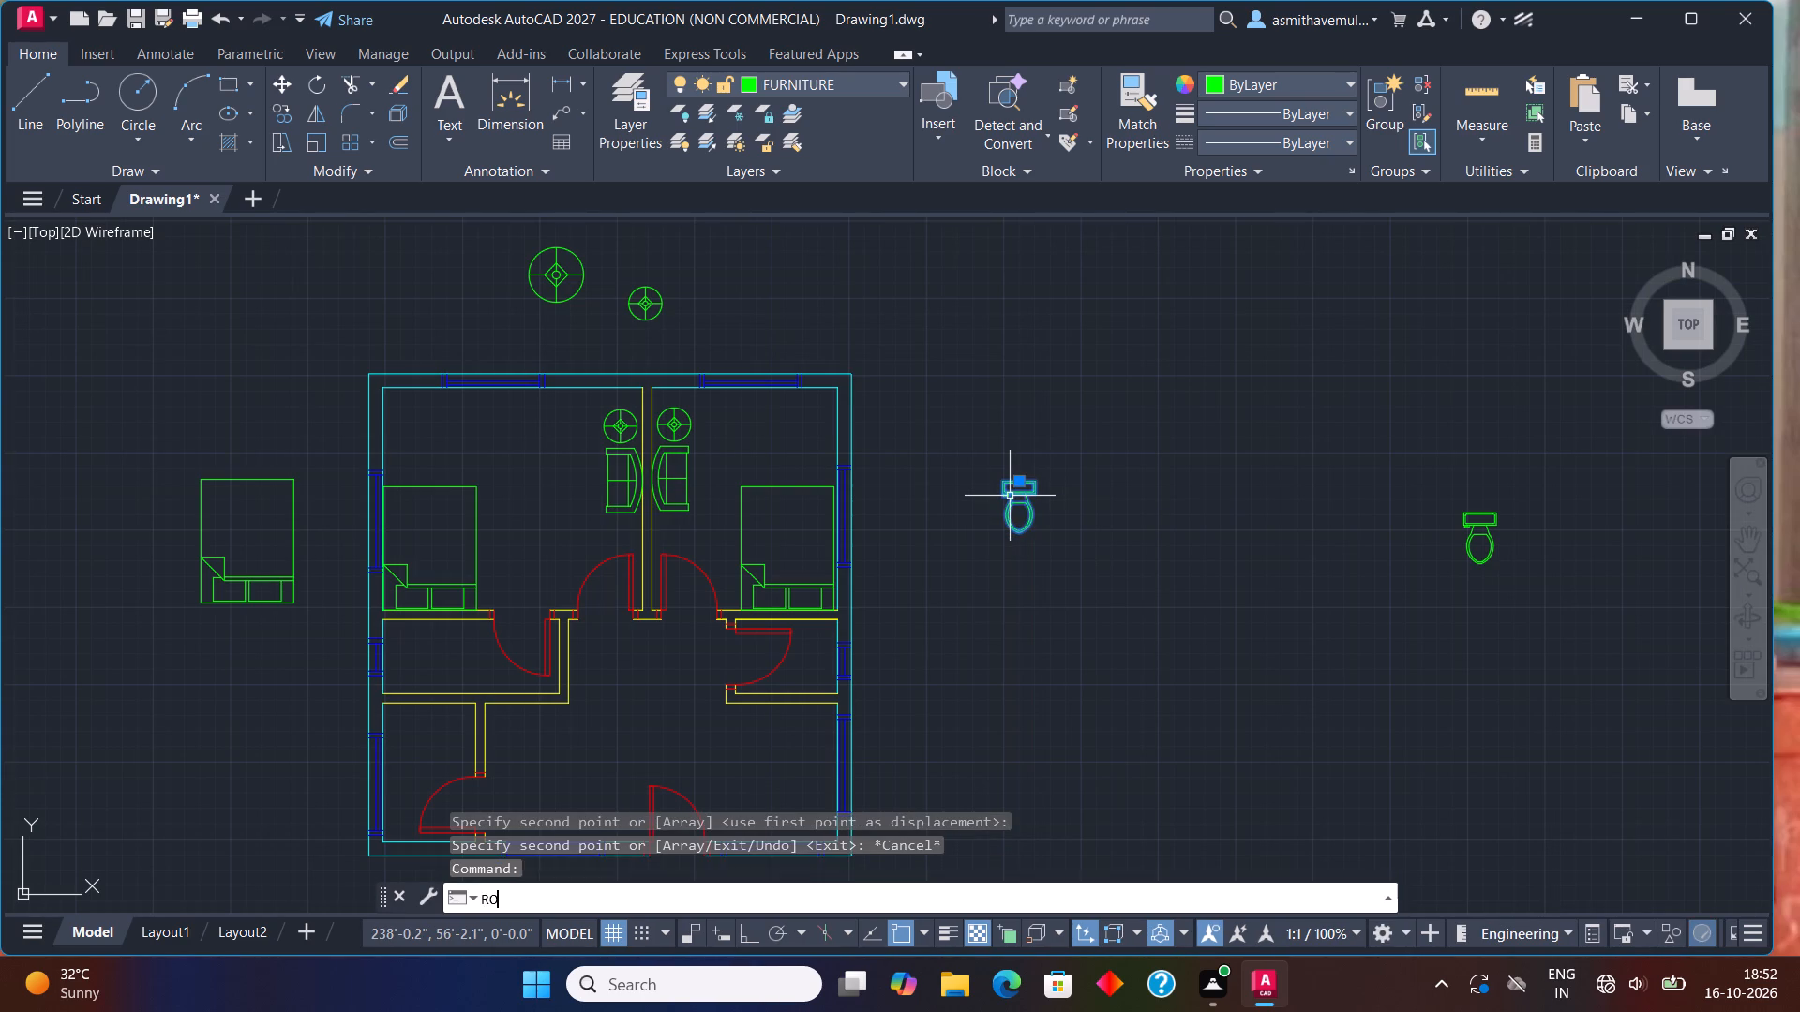
key("Return")
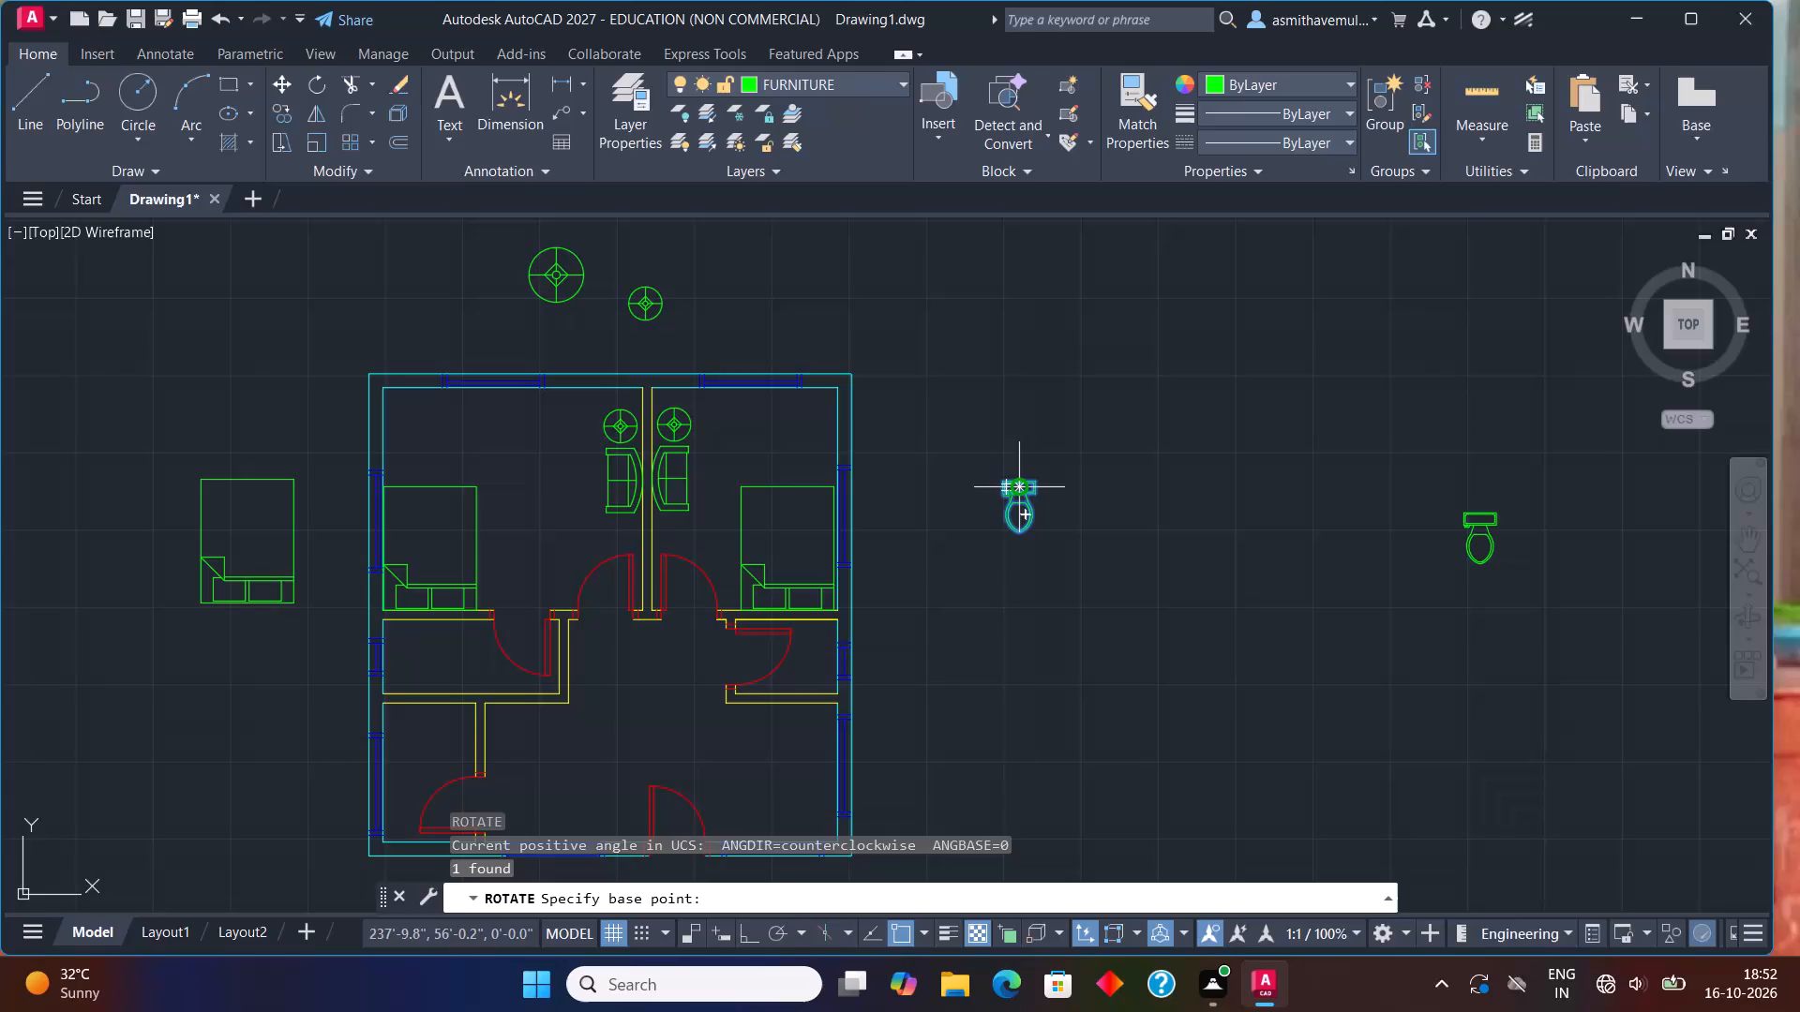
left_click(1017, 479)
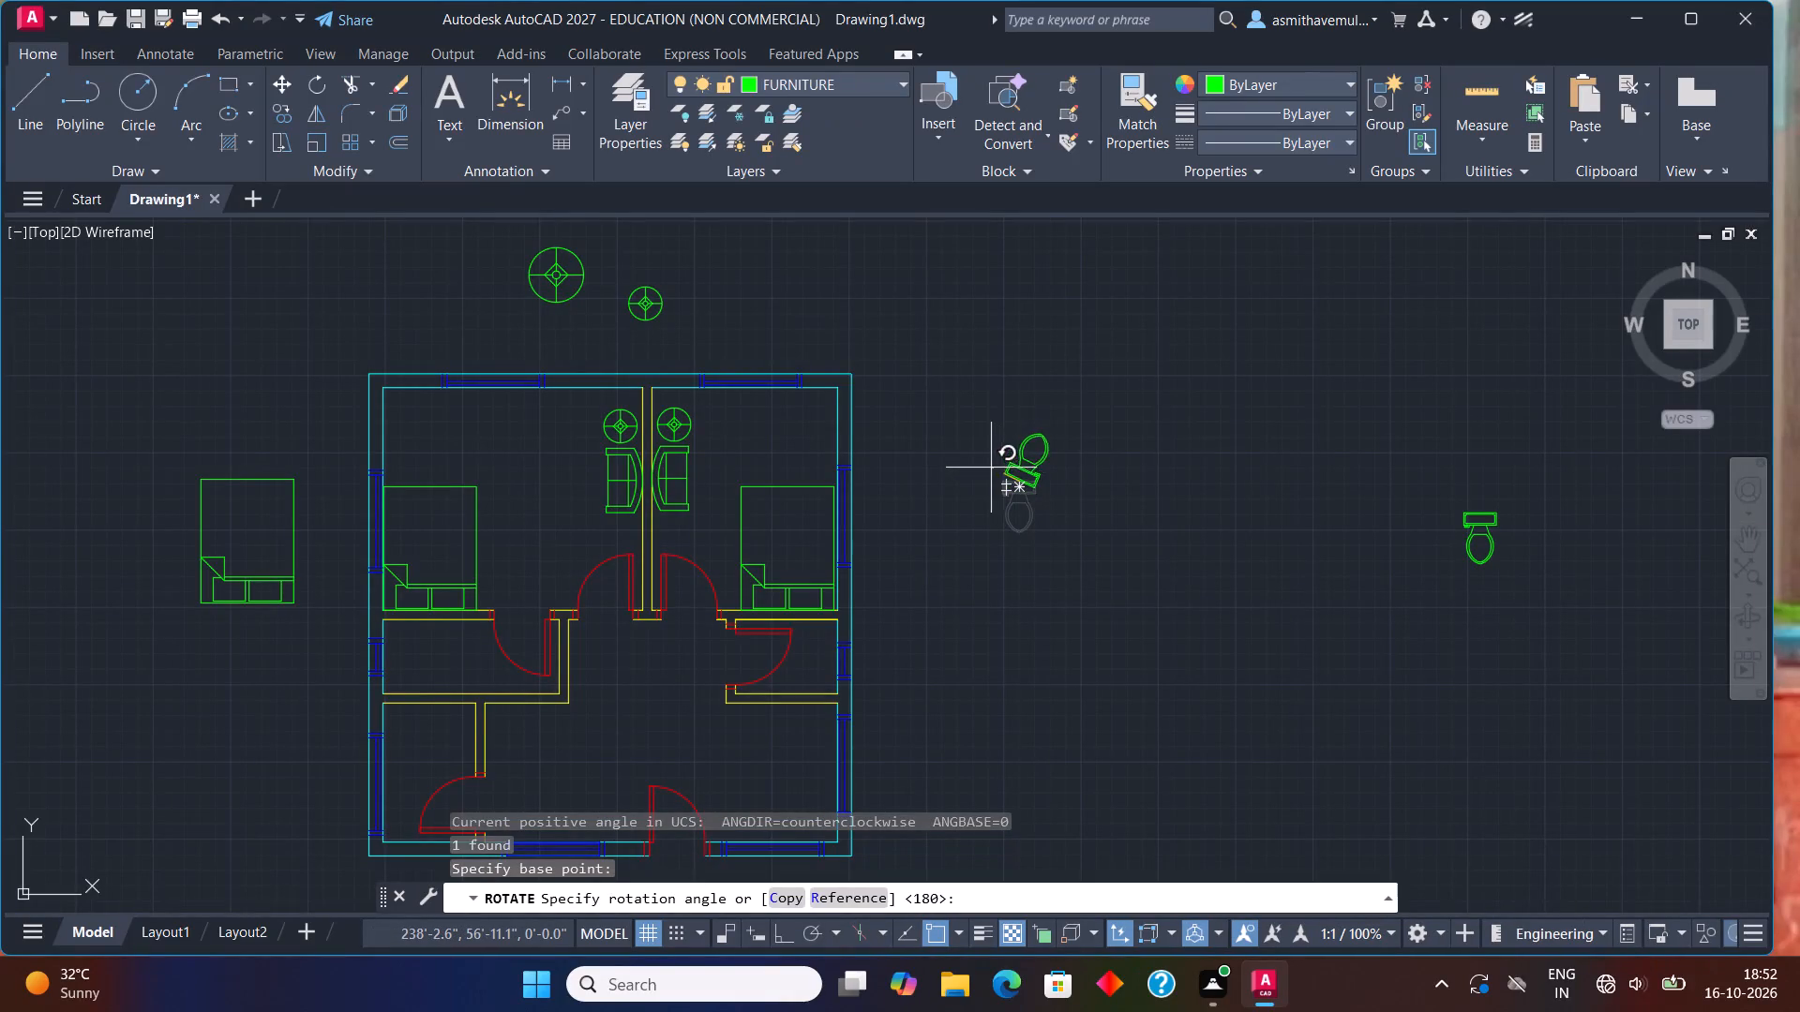
key("F8")
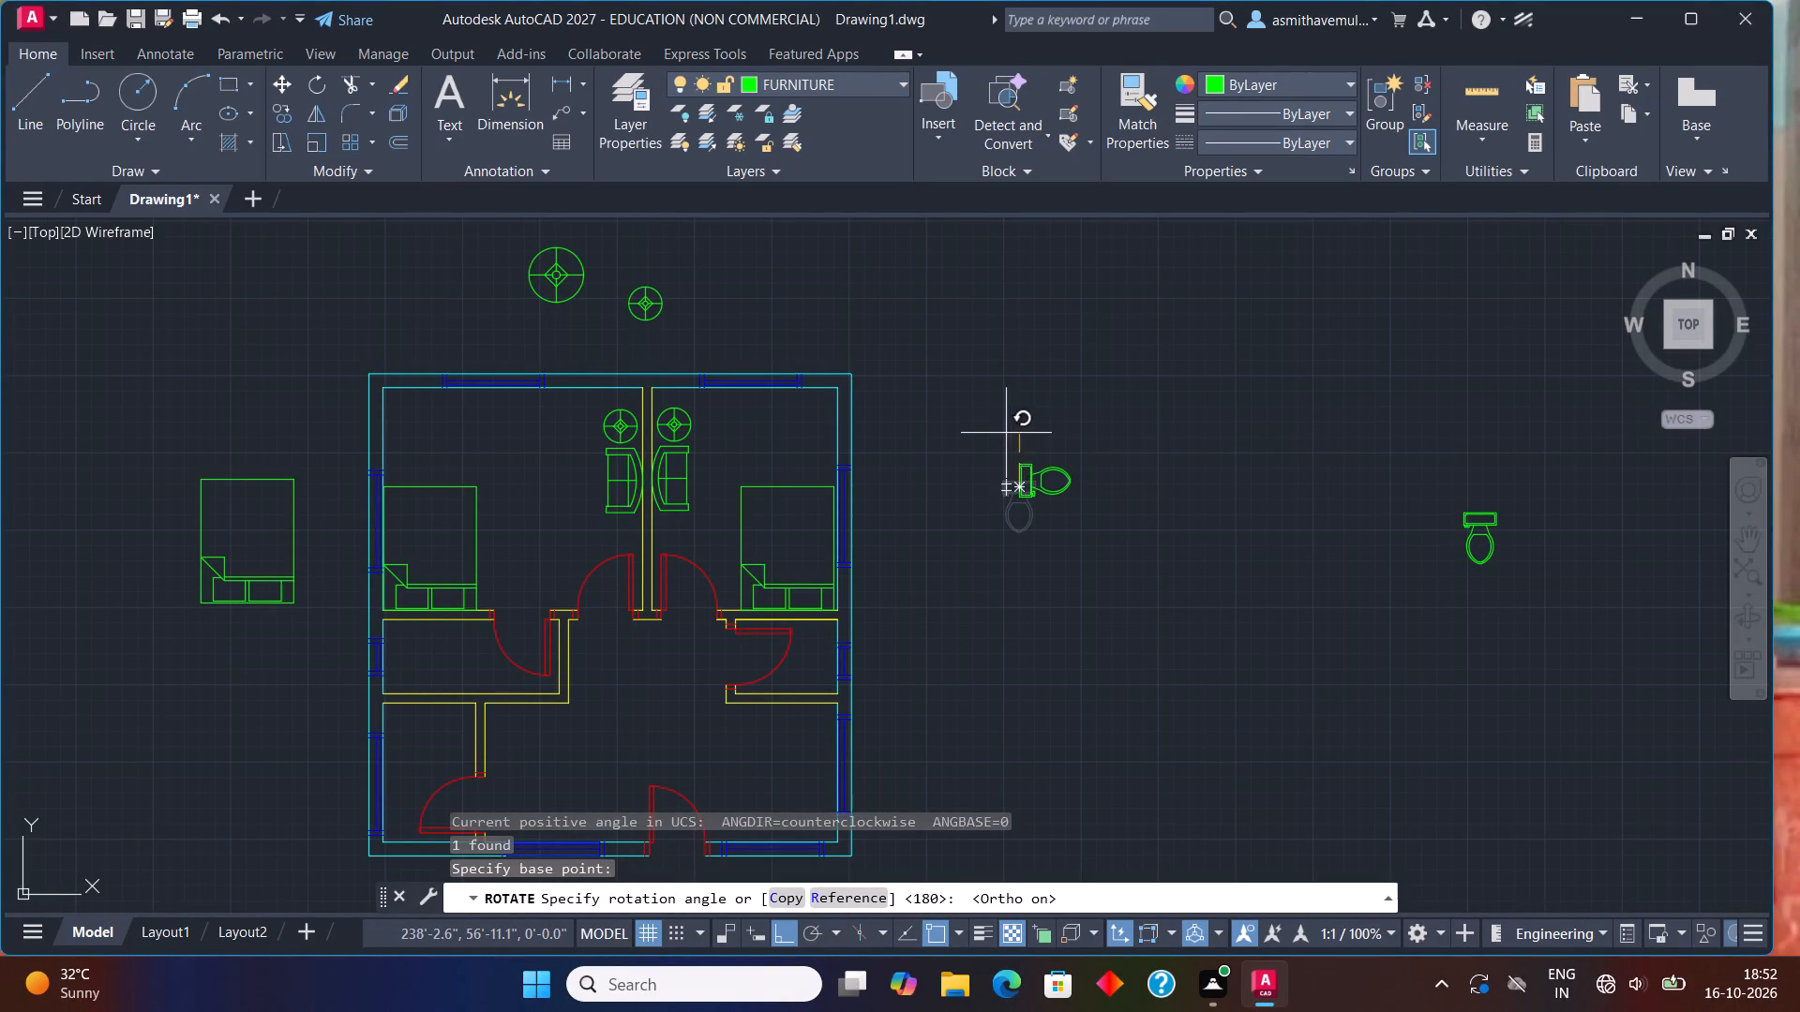
left_click(1006, 433)
Move the rotated toilet by its tank into the small west room below the bedroom, against the outer wall at the window, with Ortho off.
left_click(1023, 476)
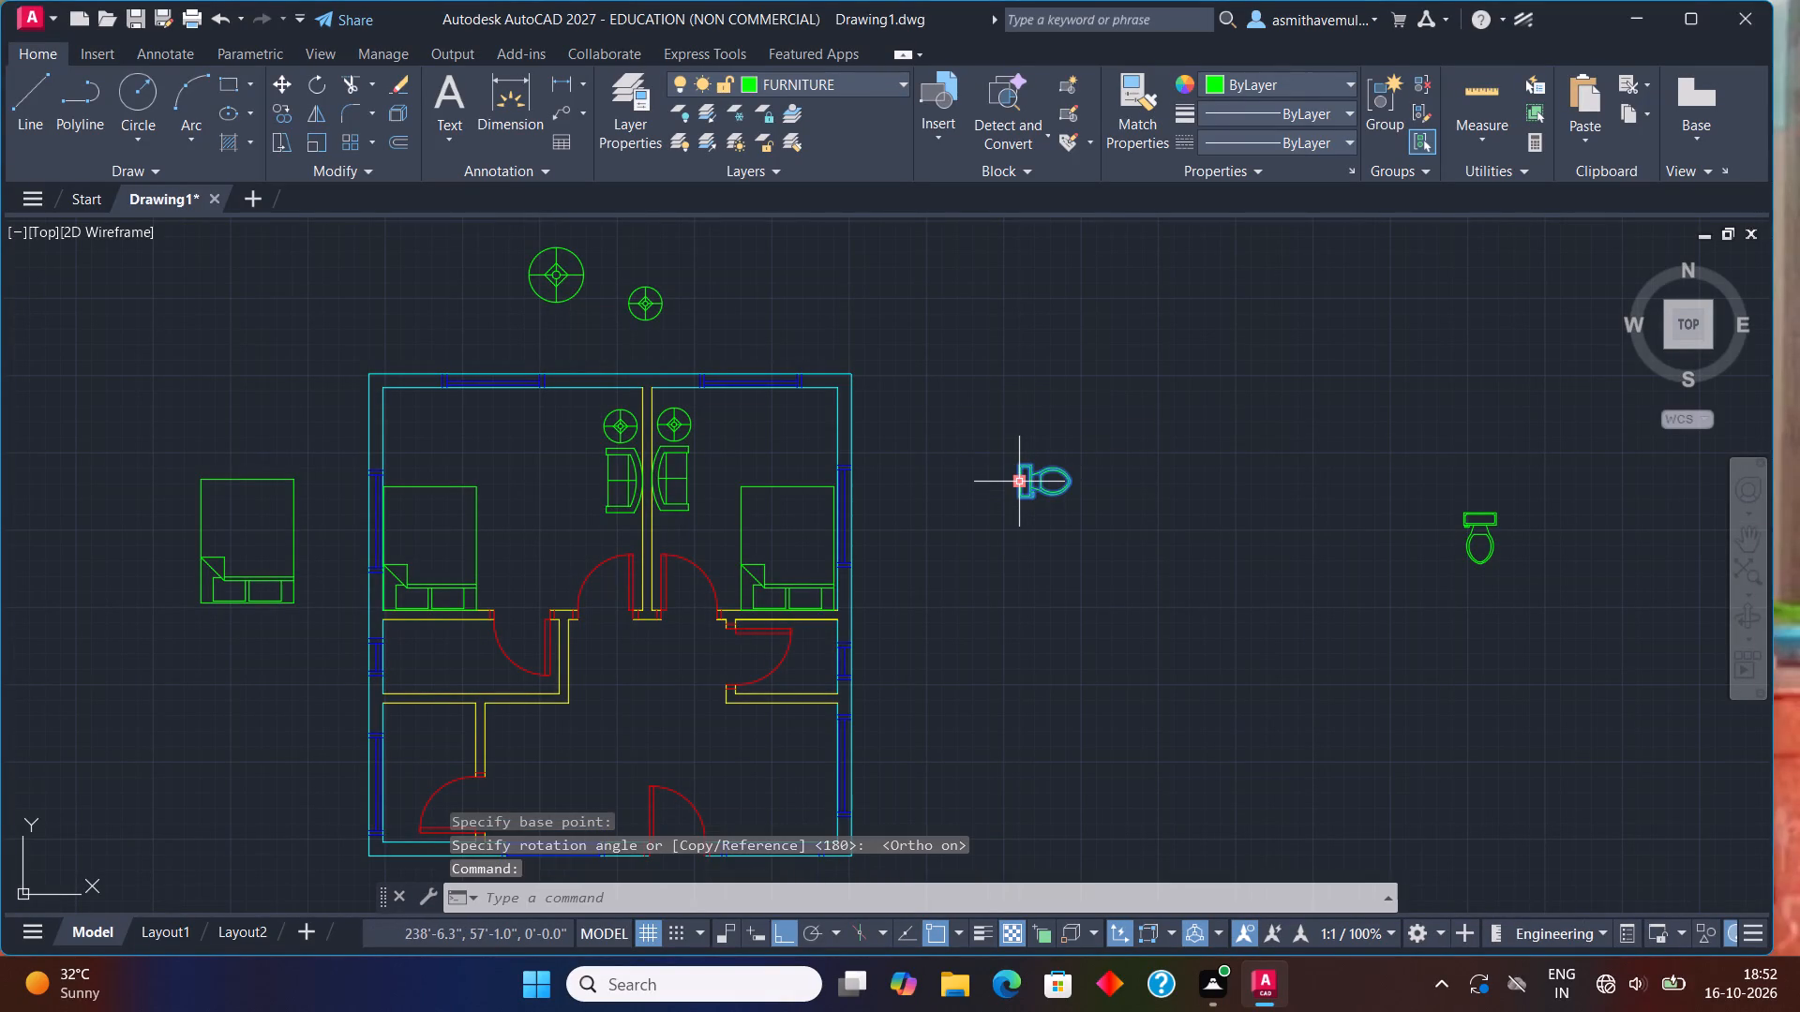
key("m")
key("Return")
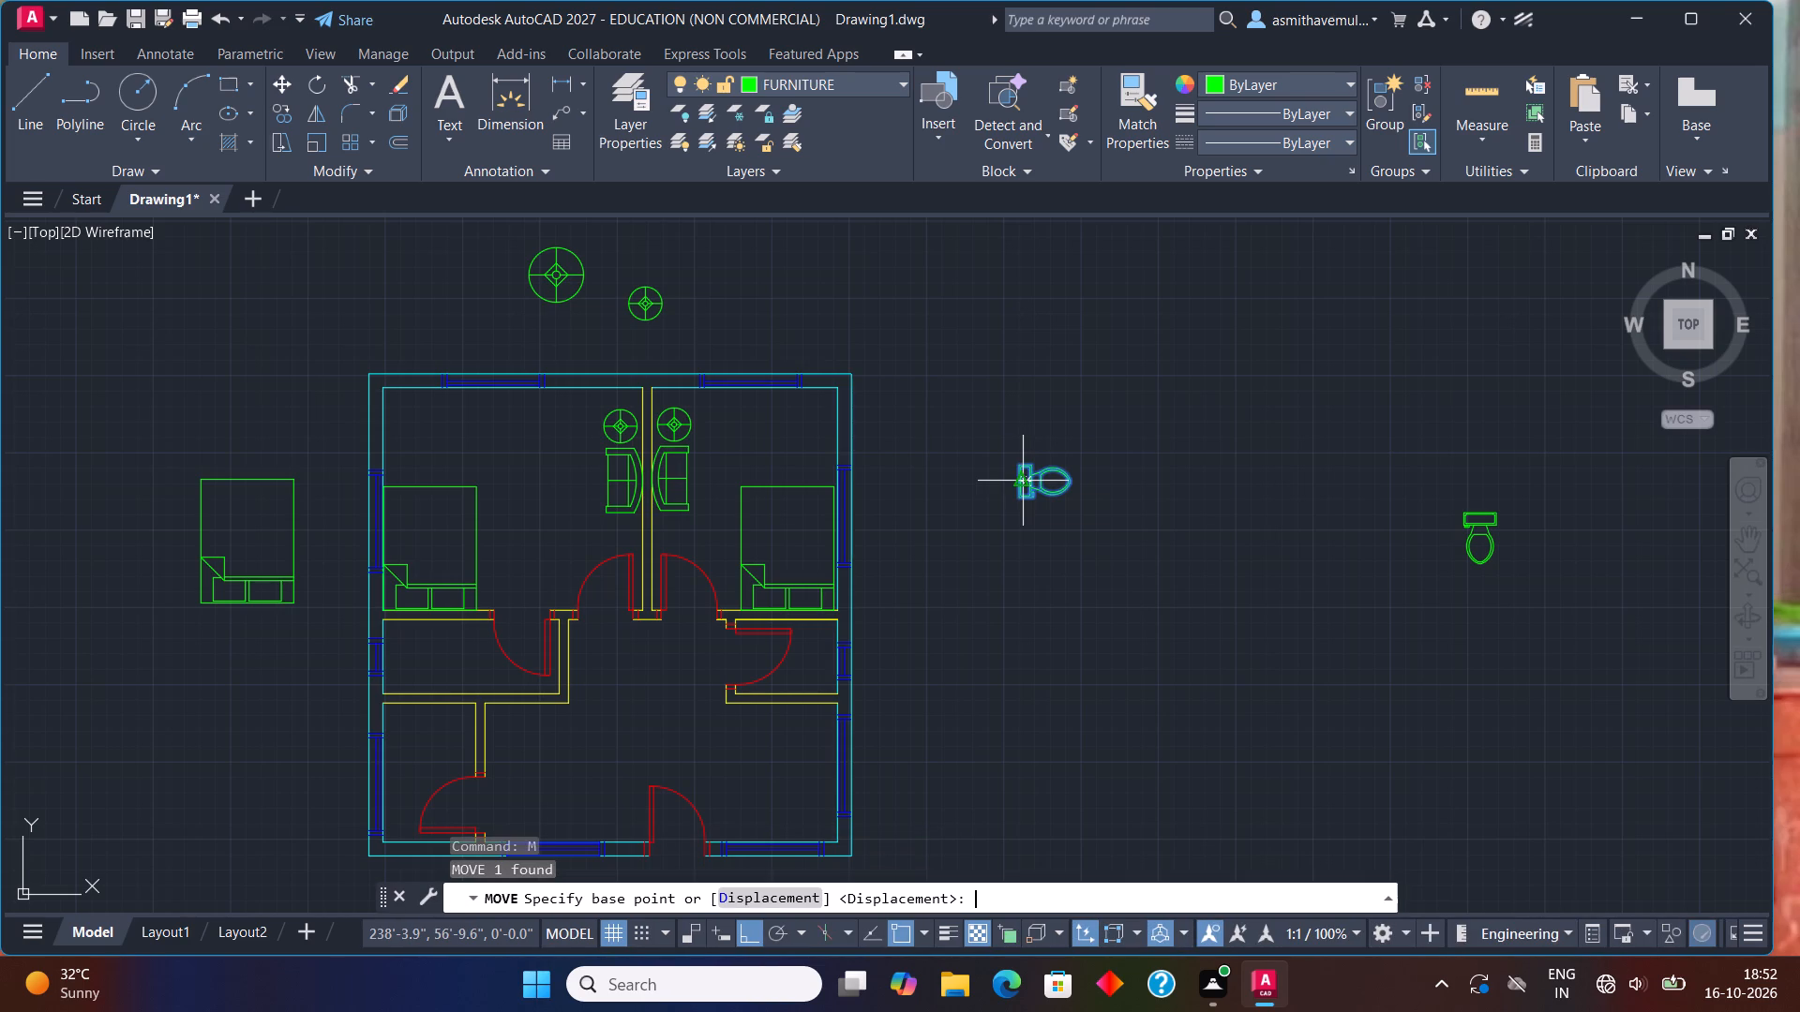
key("F8")
left_click(1021, 481)
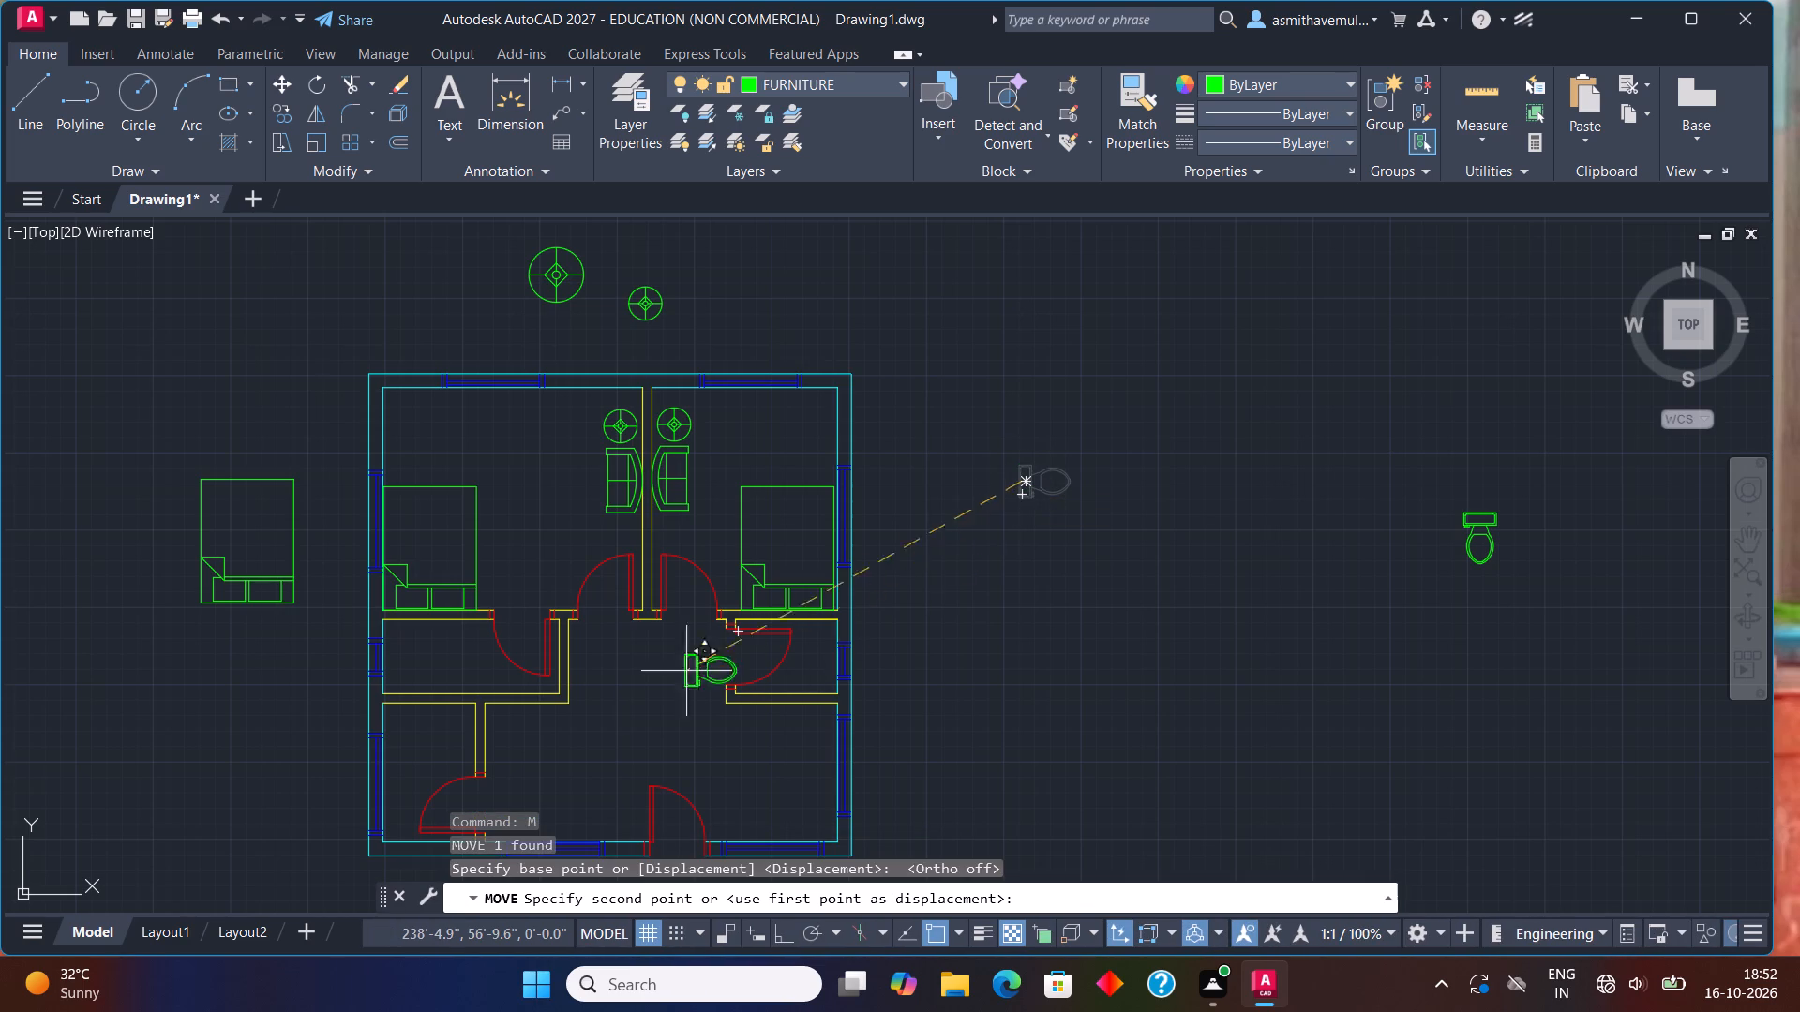
scroll(361, 678, "up", 4)
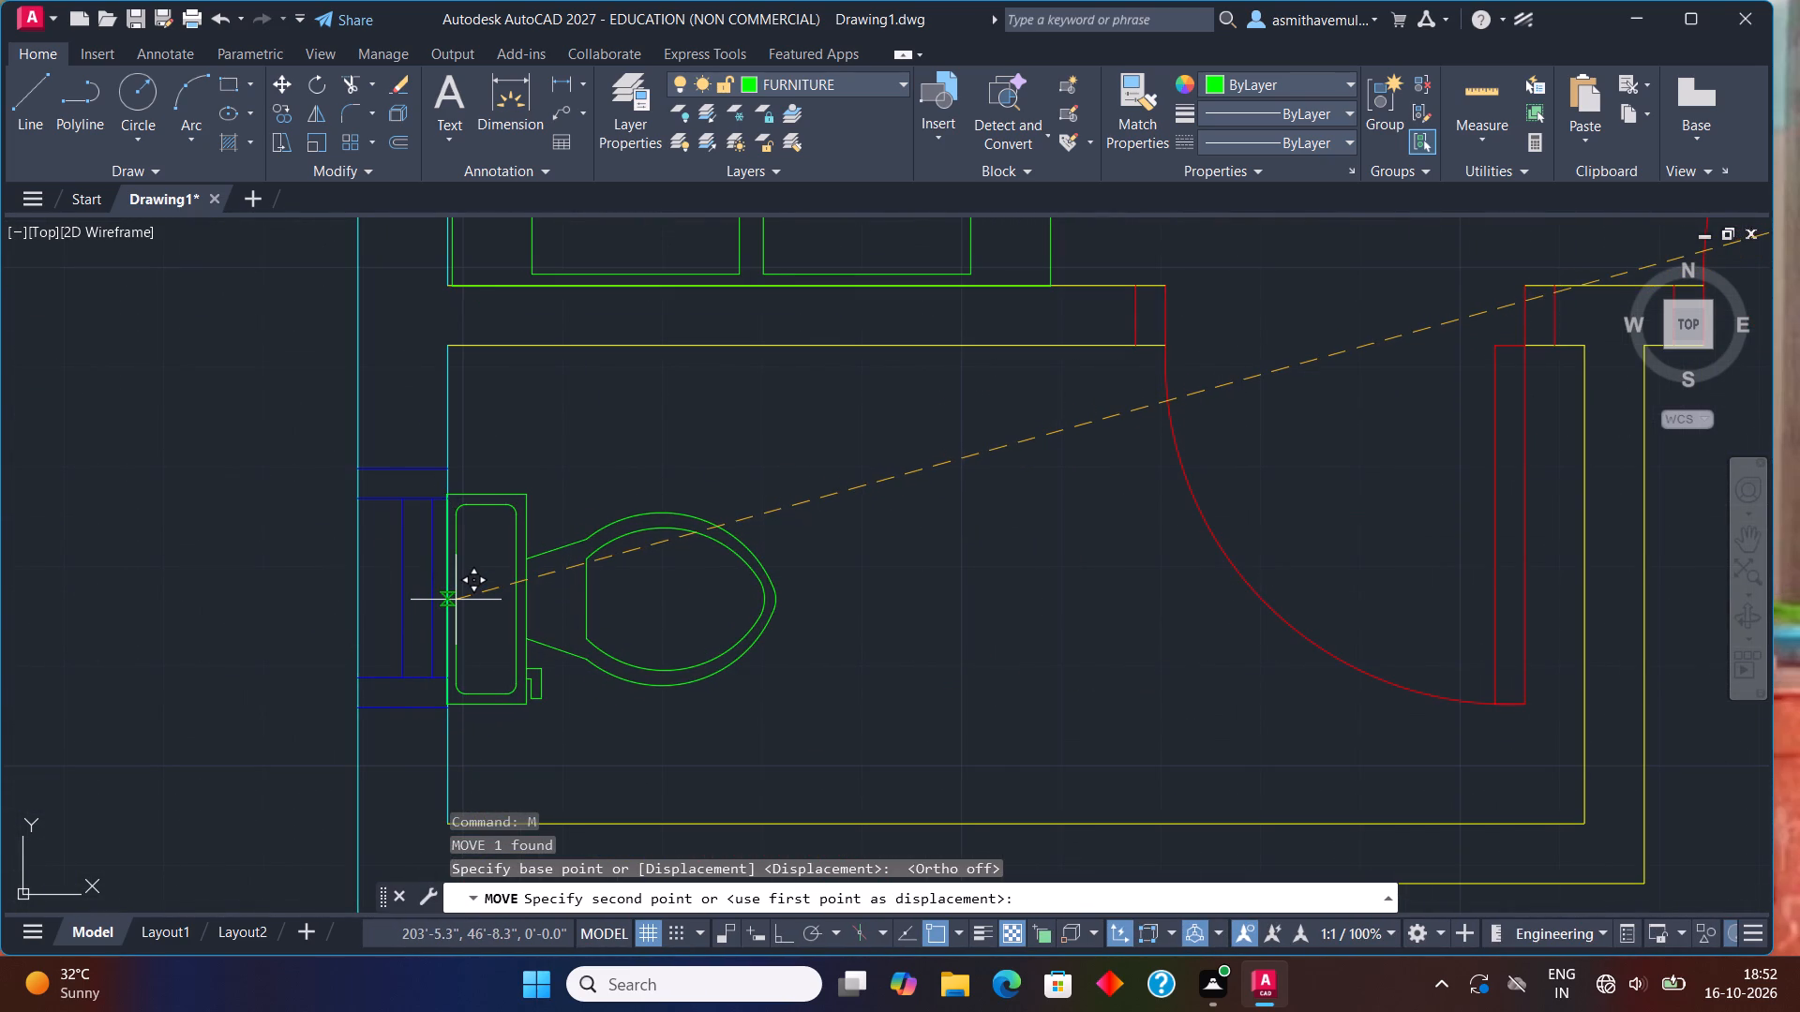
scroll(456, 599, "up", 2)
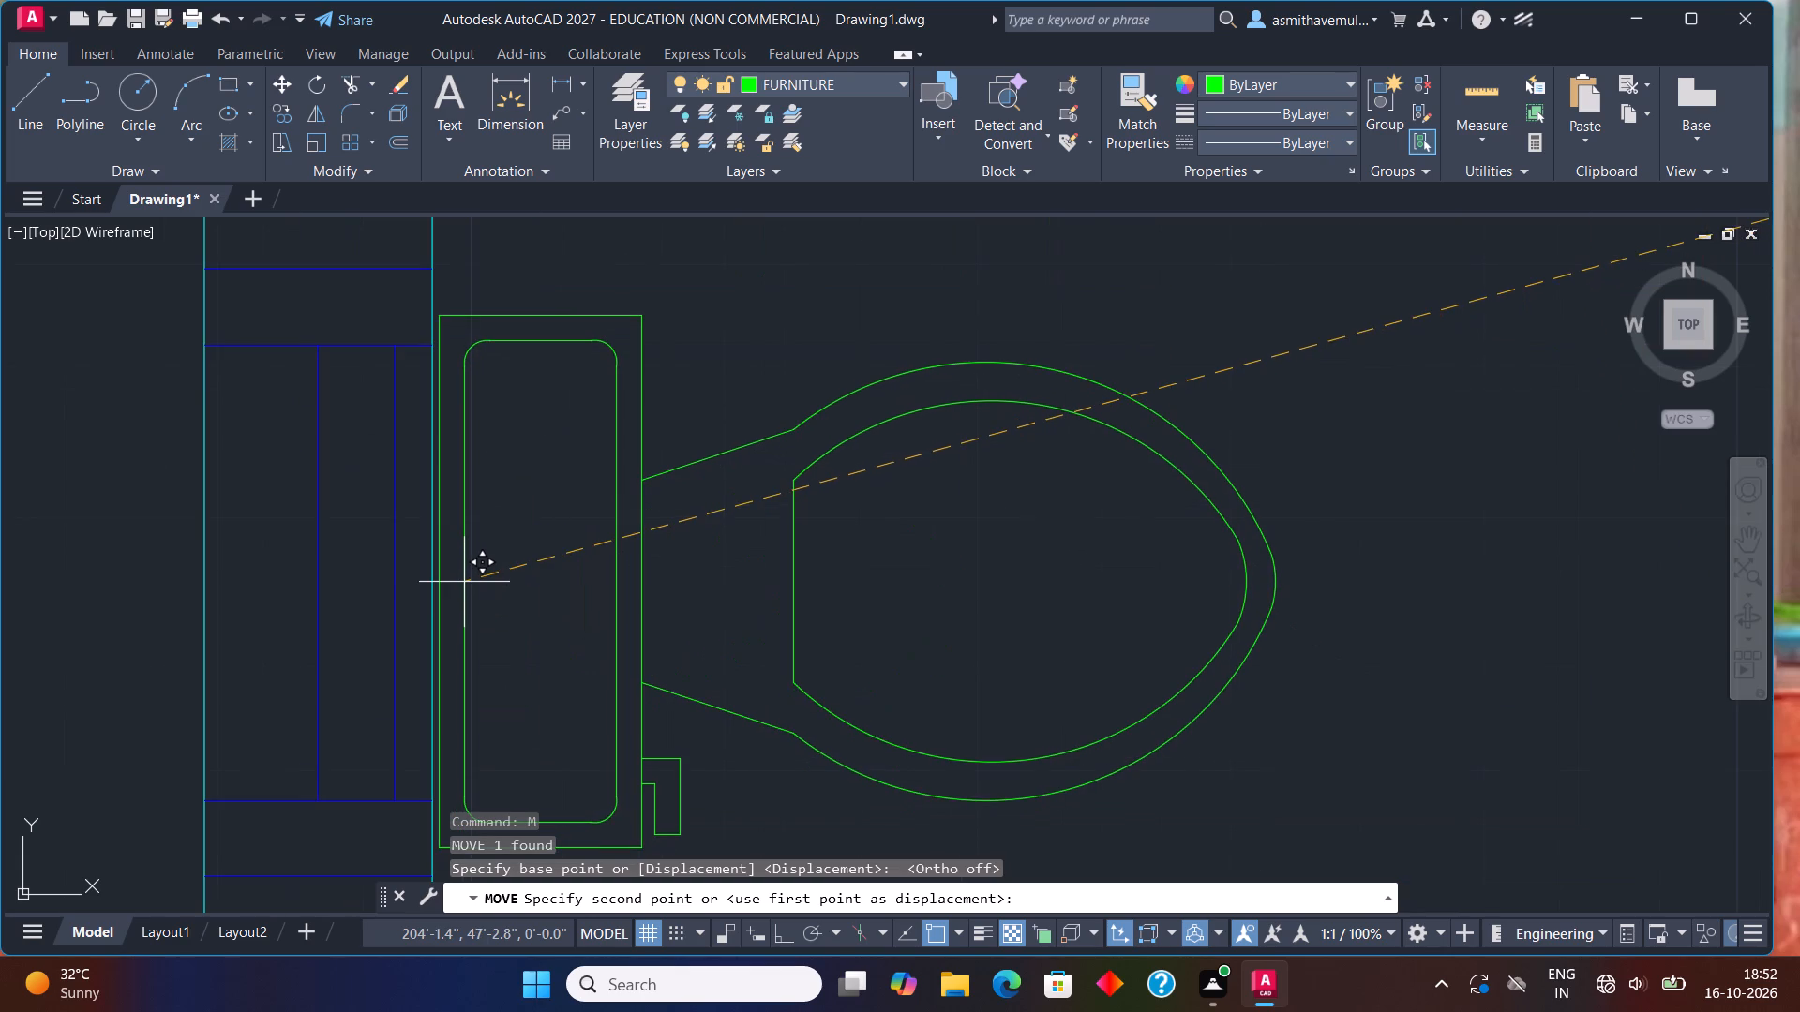
left_click(457, 582)
Rotate the toilet in the open area east of the plan 270° about its tank's back edge with Ortho on, so the bowl points west.
scroll(634, 509, "down", 5)
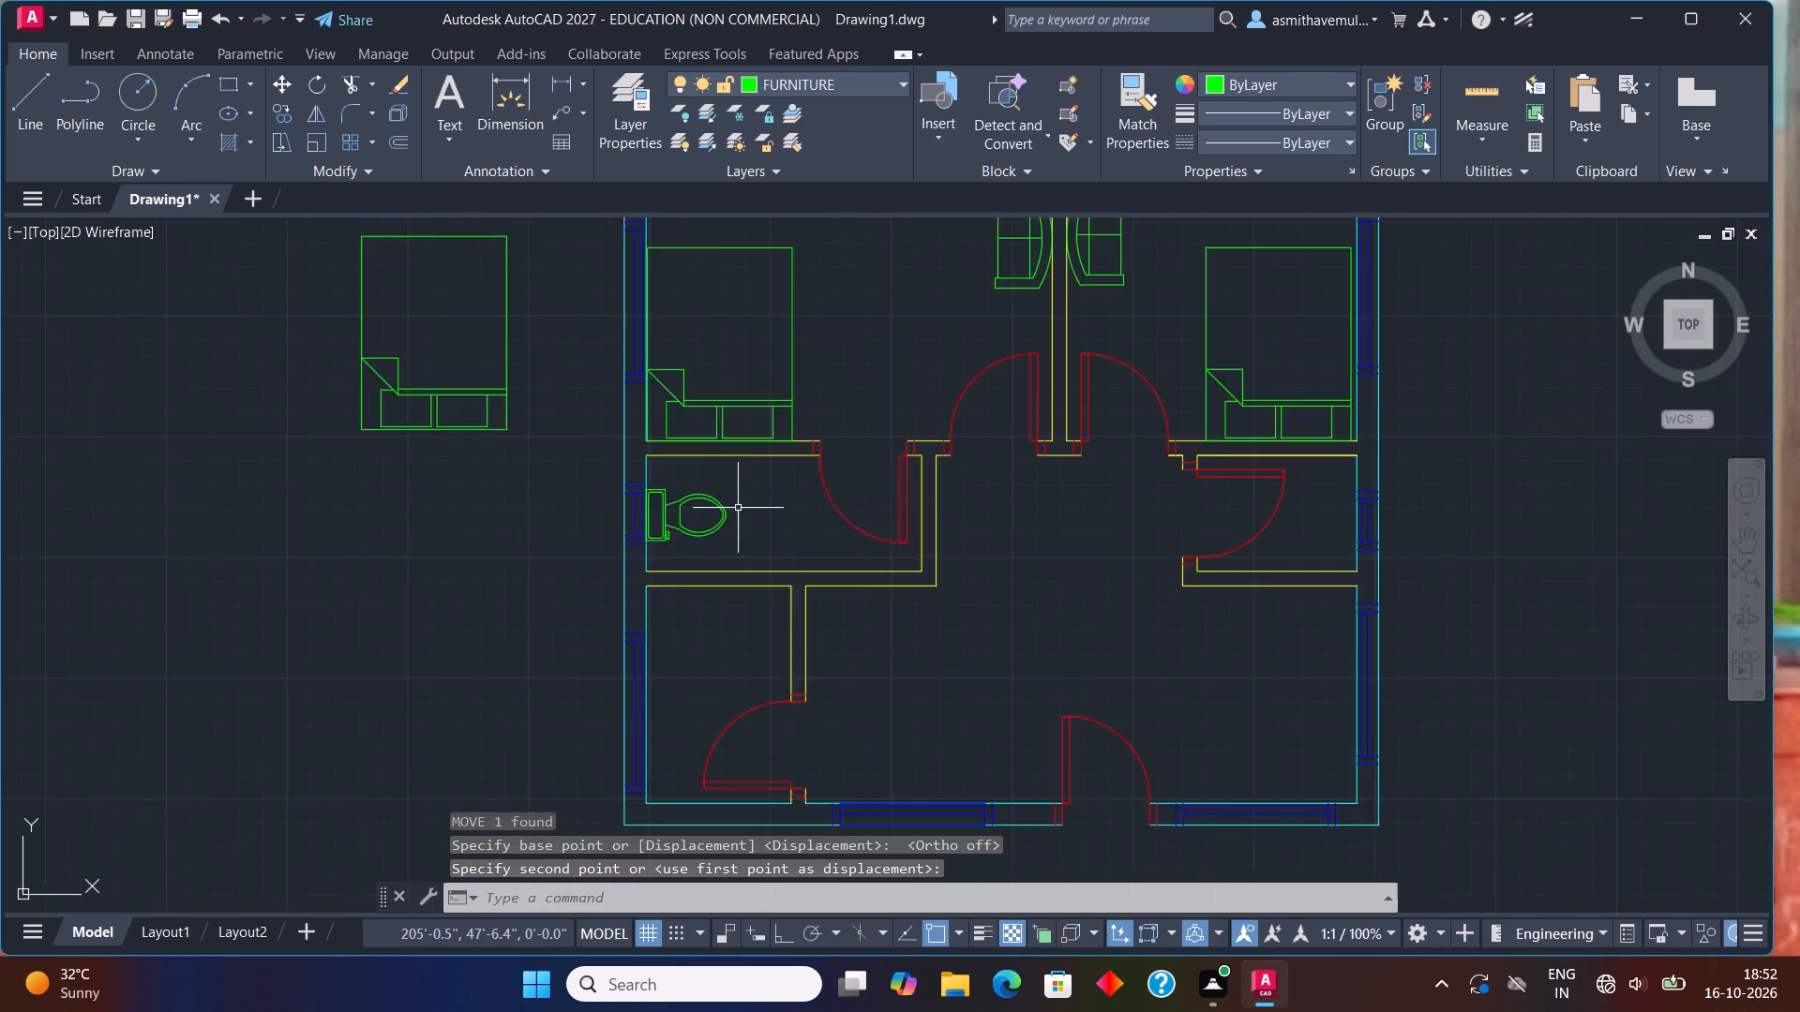
scroll(739, 508, "down", 1)
middle_click_drag(1081, 527, 417, 523)
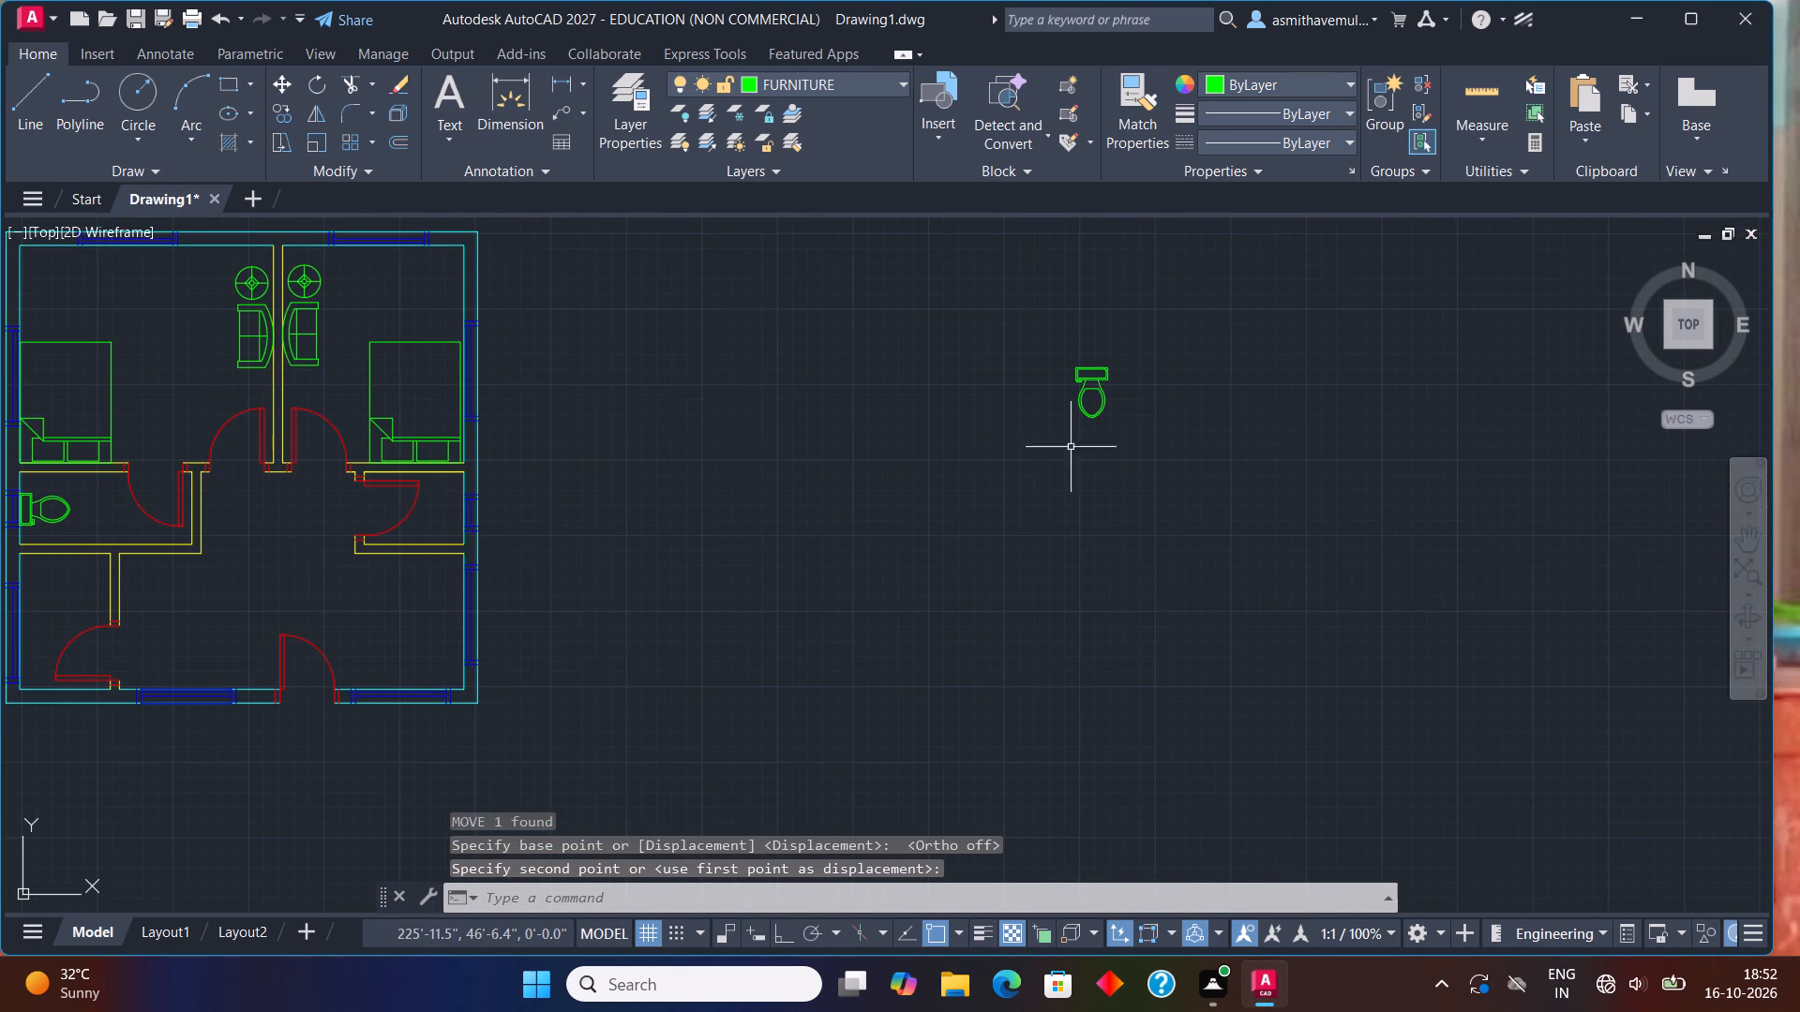
left_click(1100, 412)
type("RO")
key("Return")
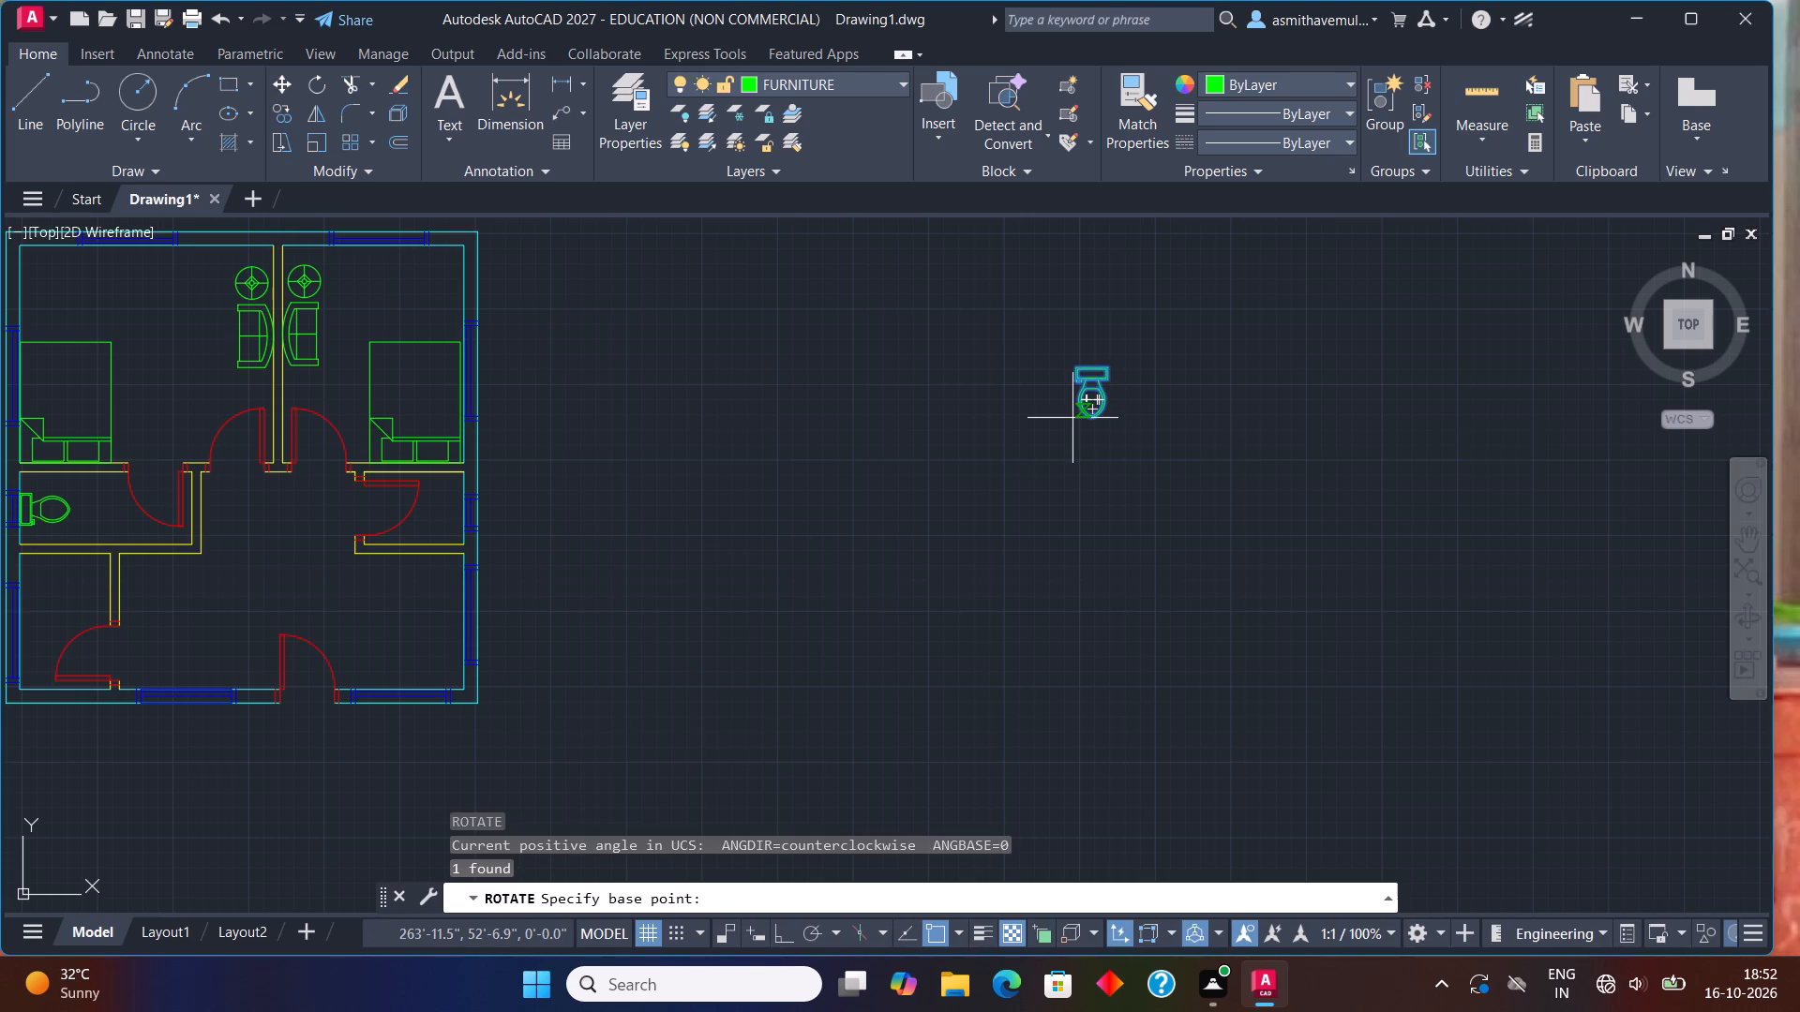
left_click(1094, 370)
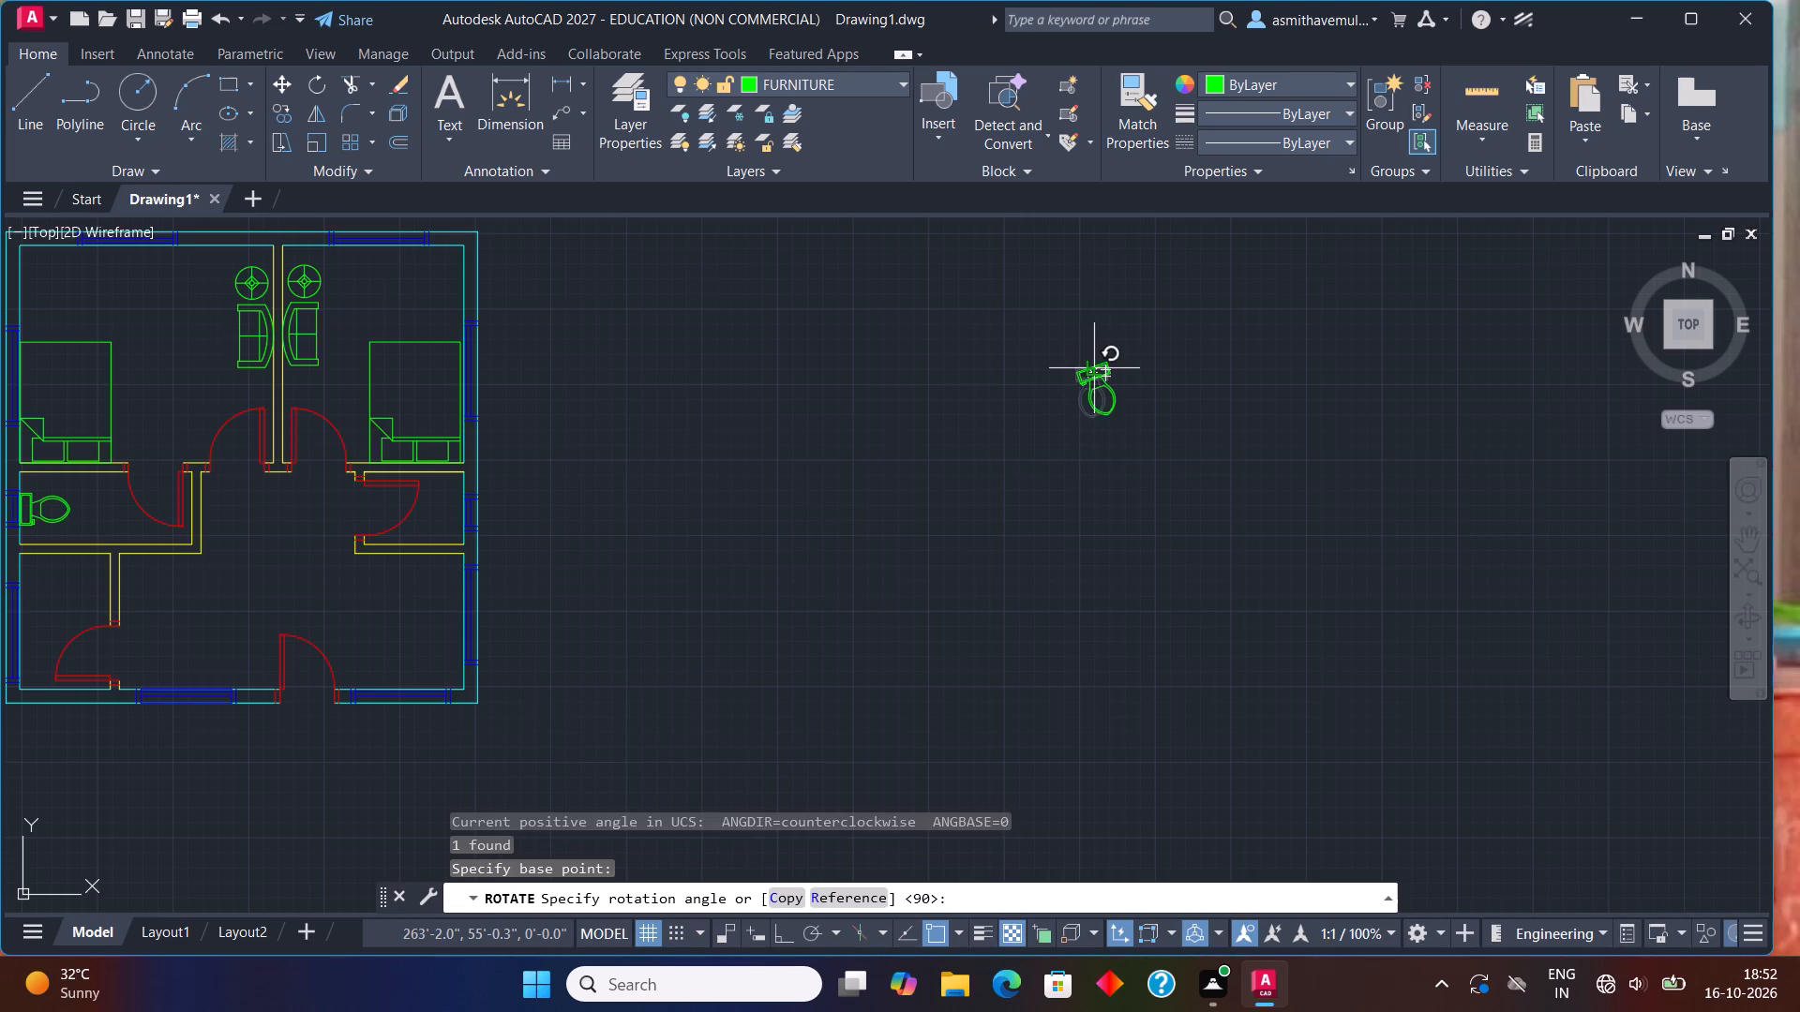
key("F8")
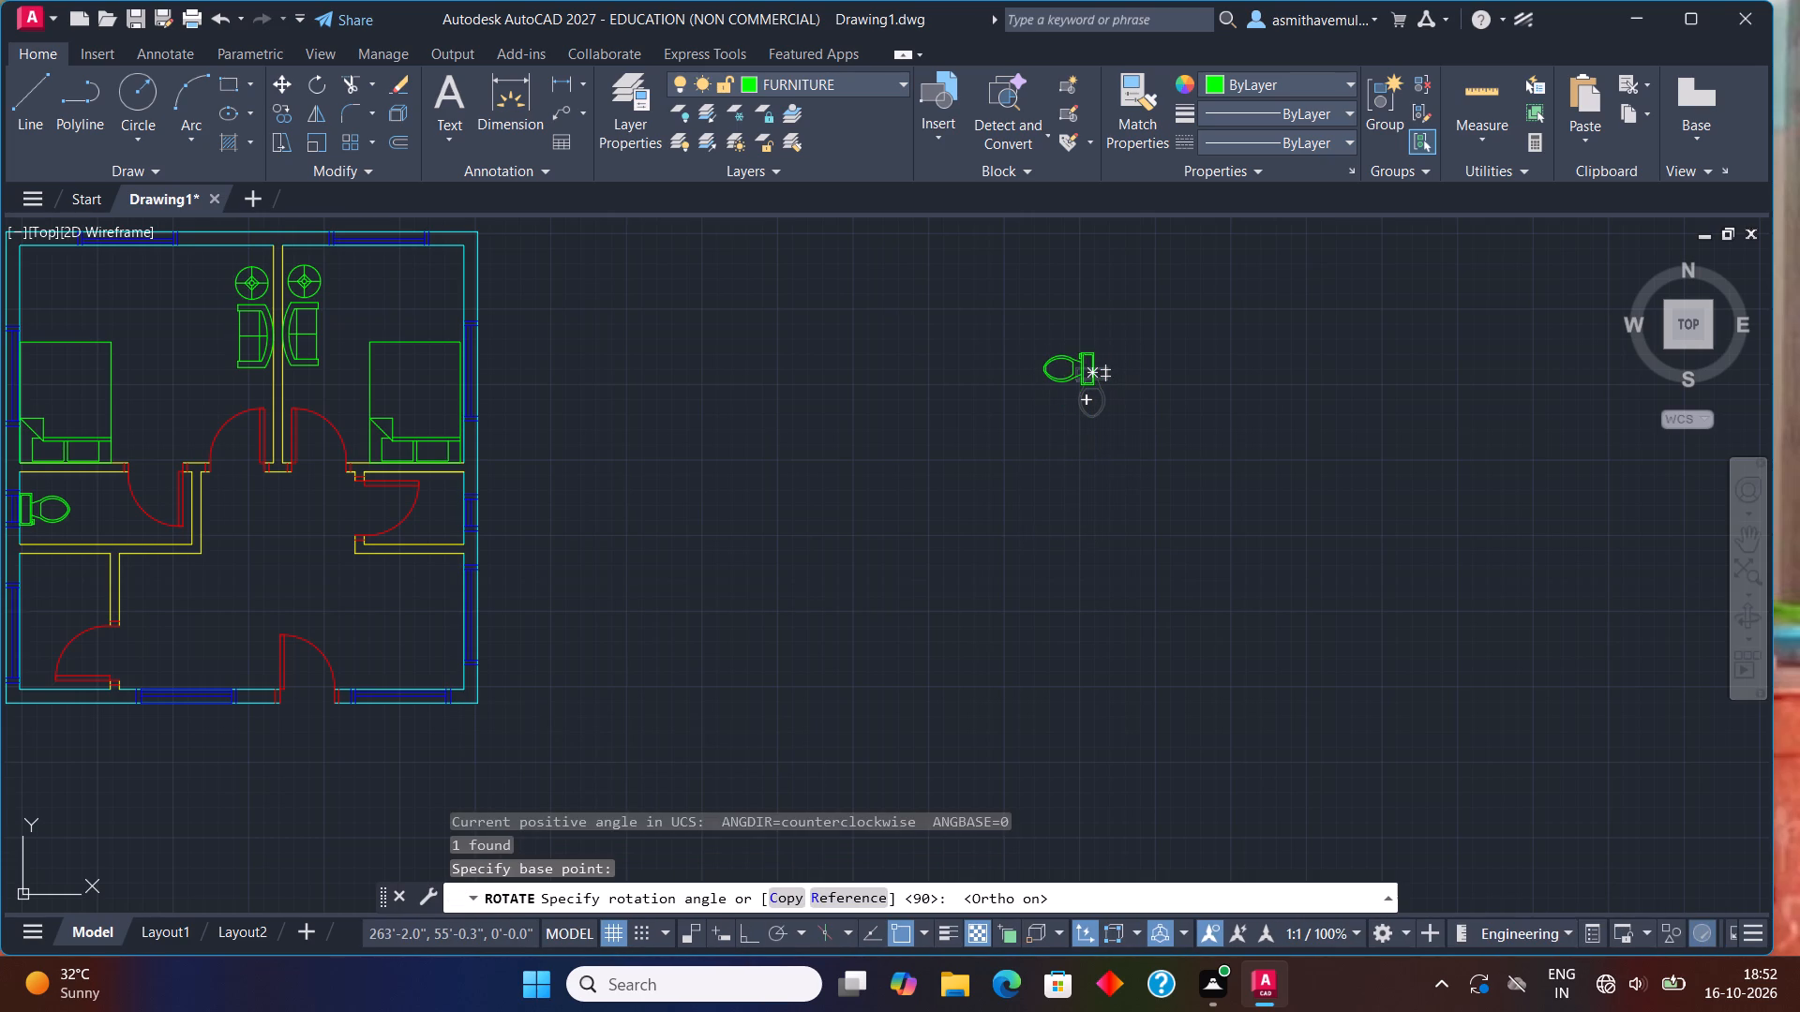
left_click(1056, 447)
Move the rotated toilet by its tank's back edge into the small east room, against the outer wall at the window.
left_click(1088, 365)
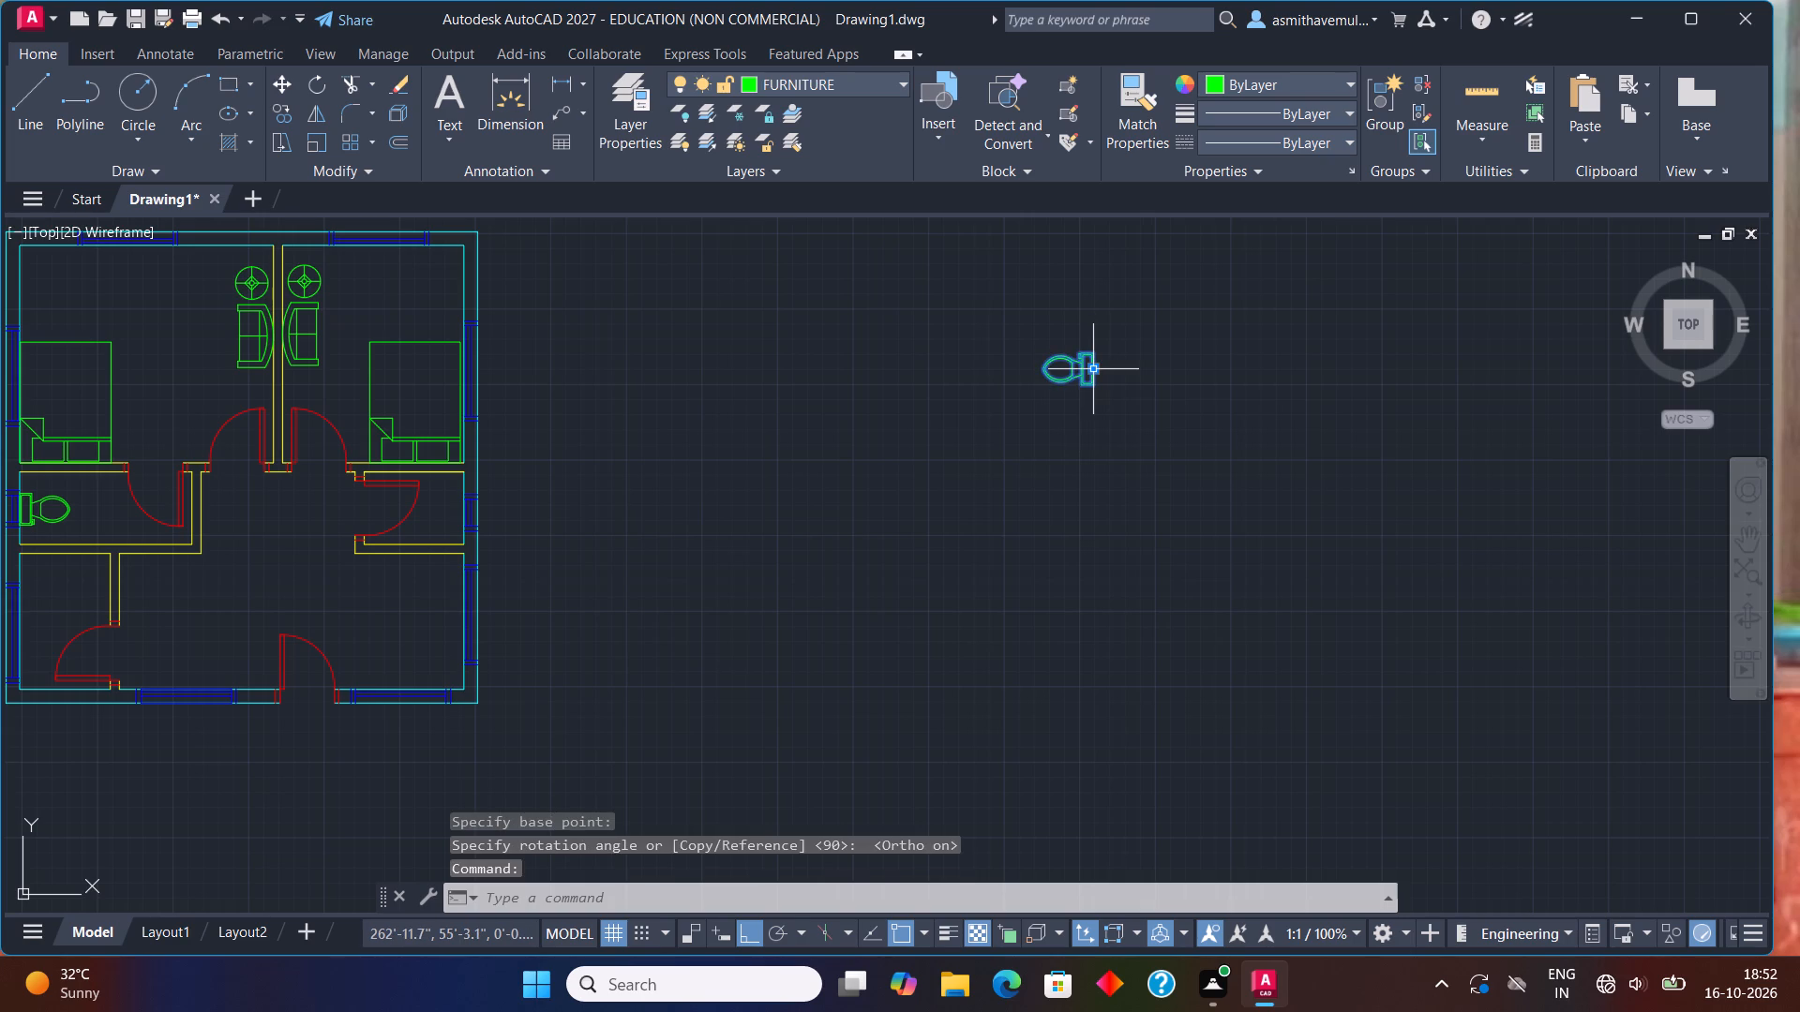
key("m")
key("Return")
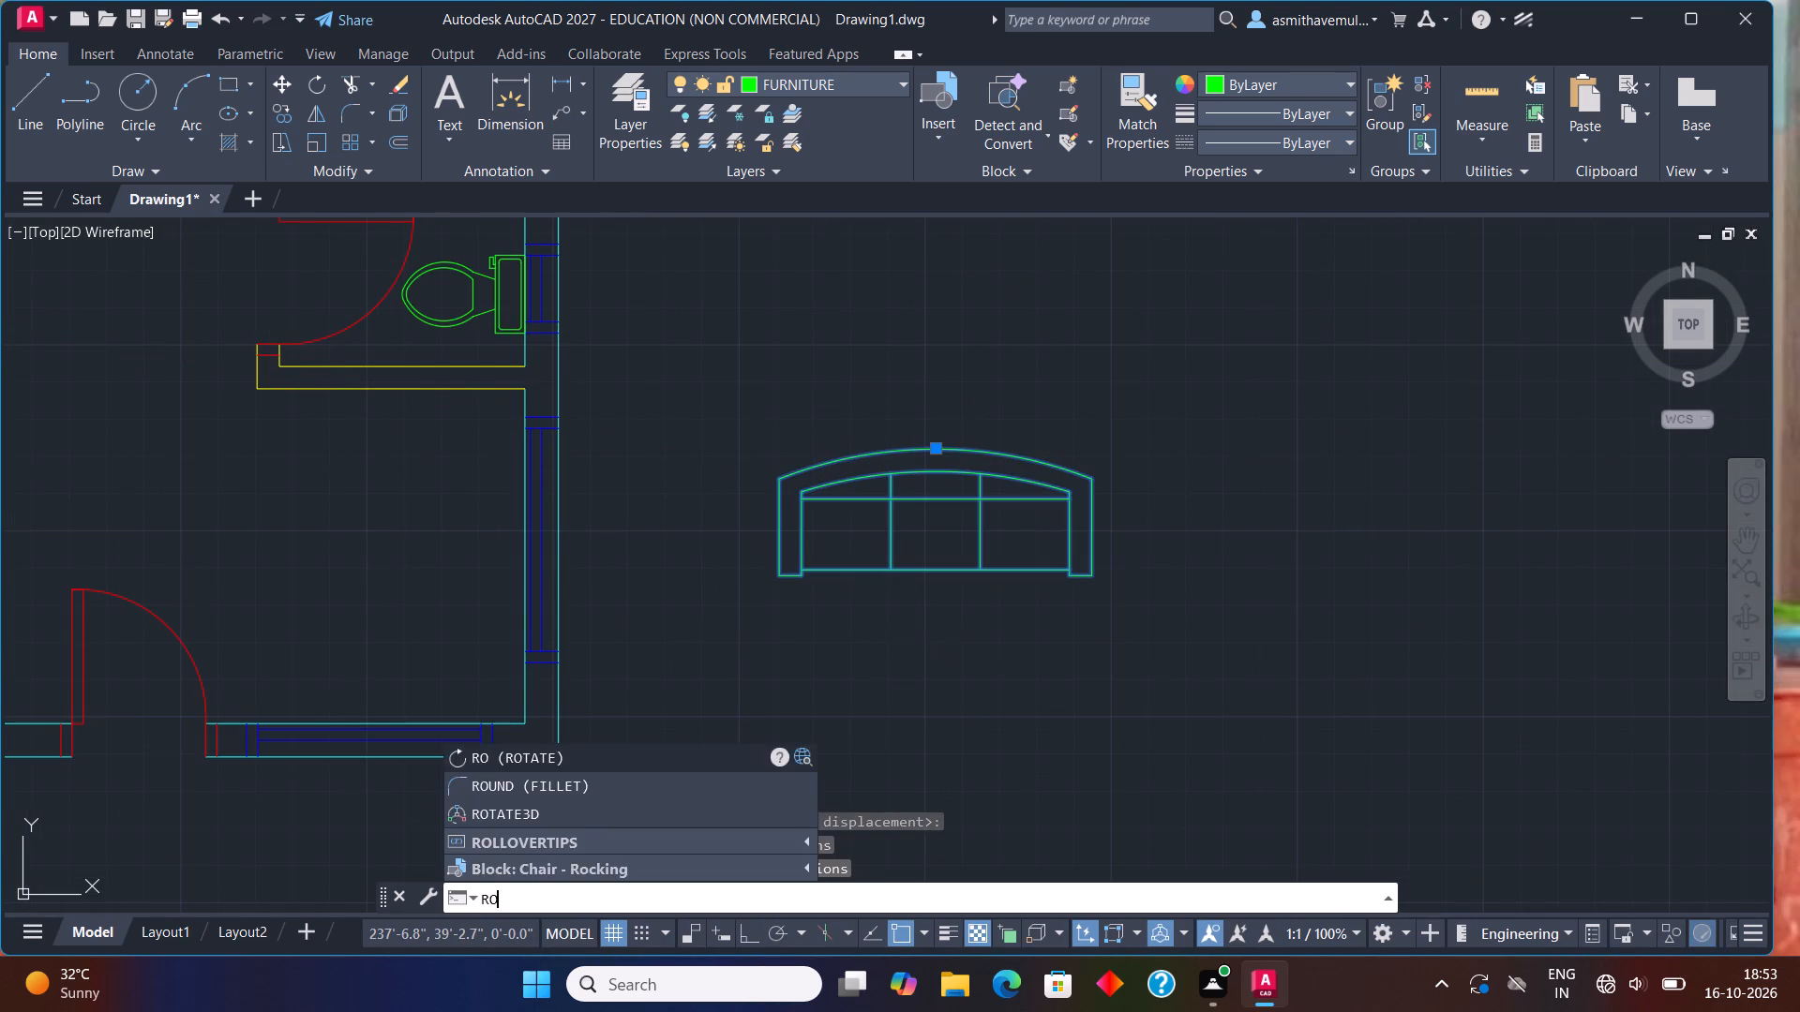
Rotate the three-seat sofa east of the plan 270° about its southeast corner with Ortho on, so its back faces east.
key("Return")
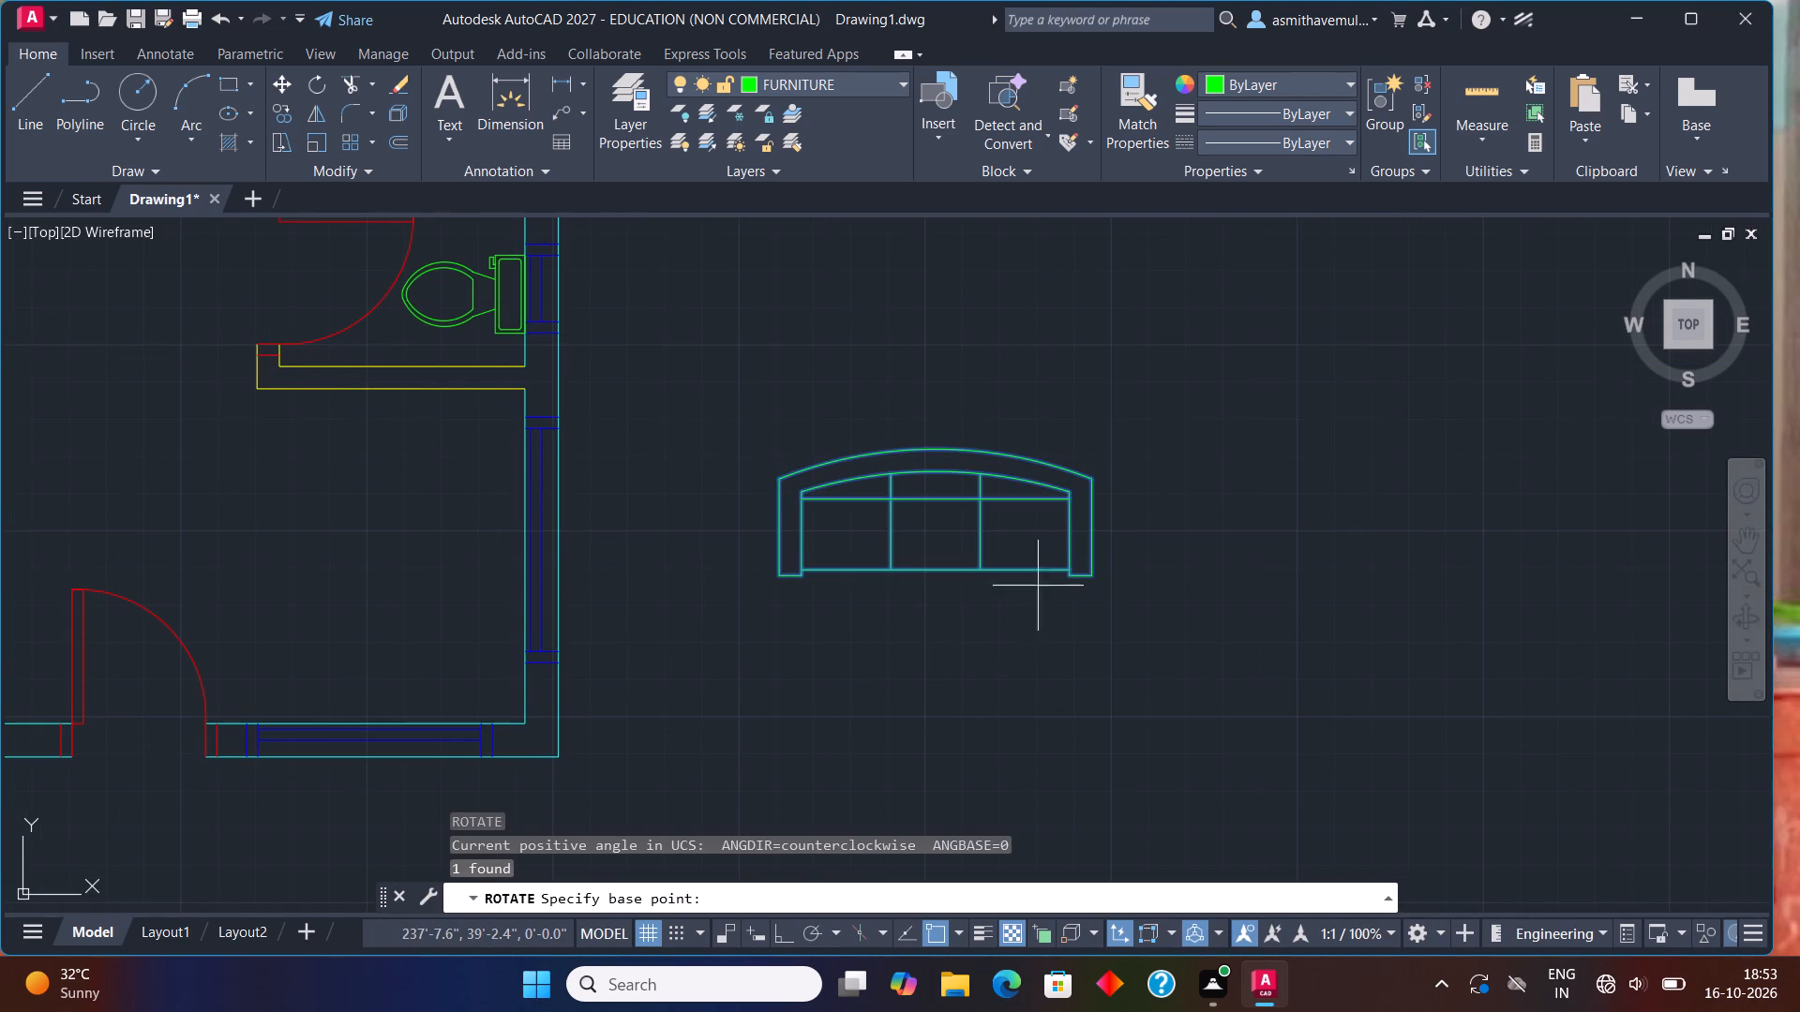
left_click(1093, 578)
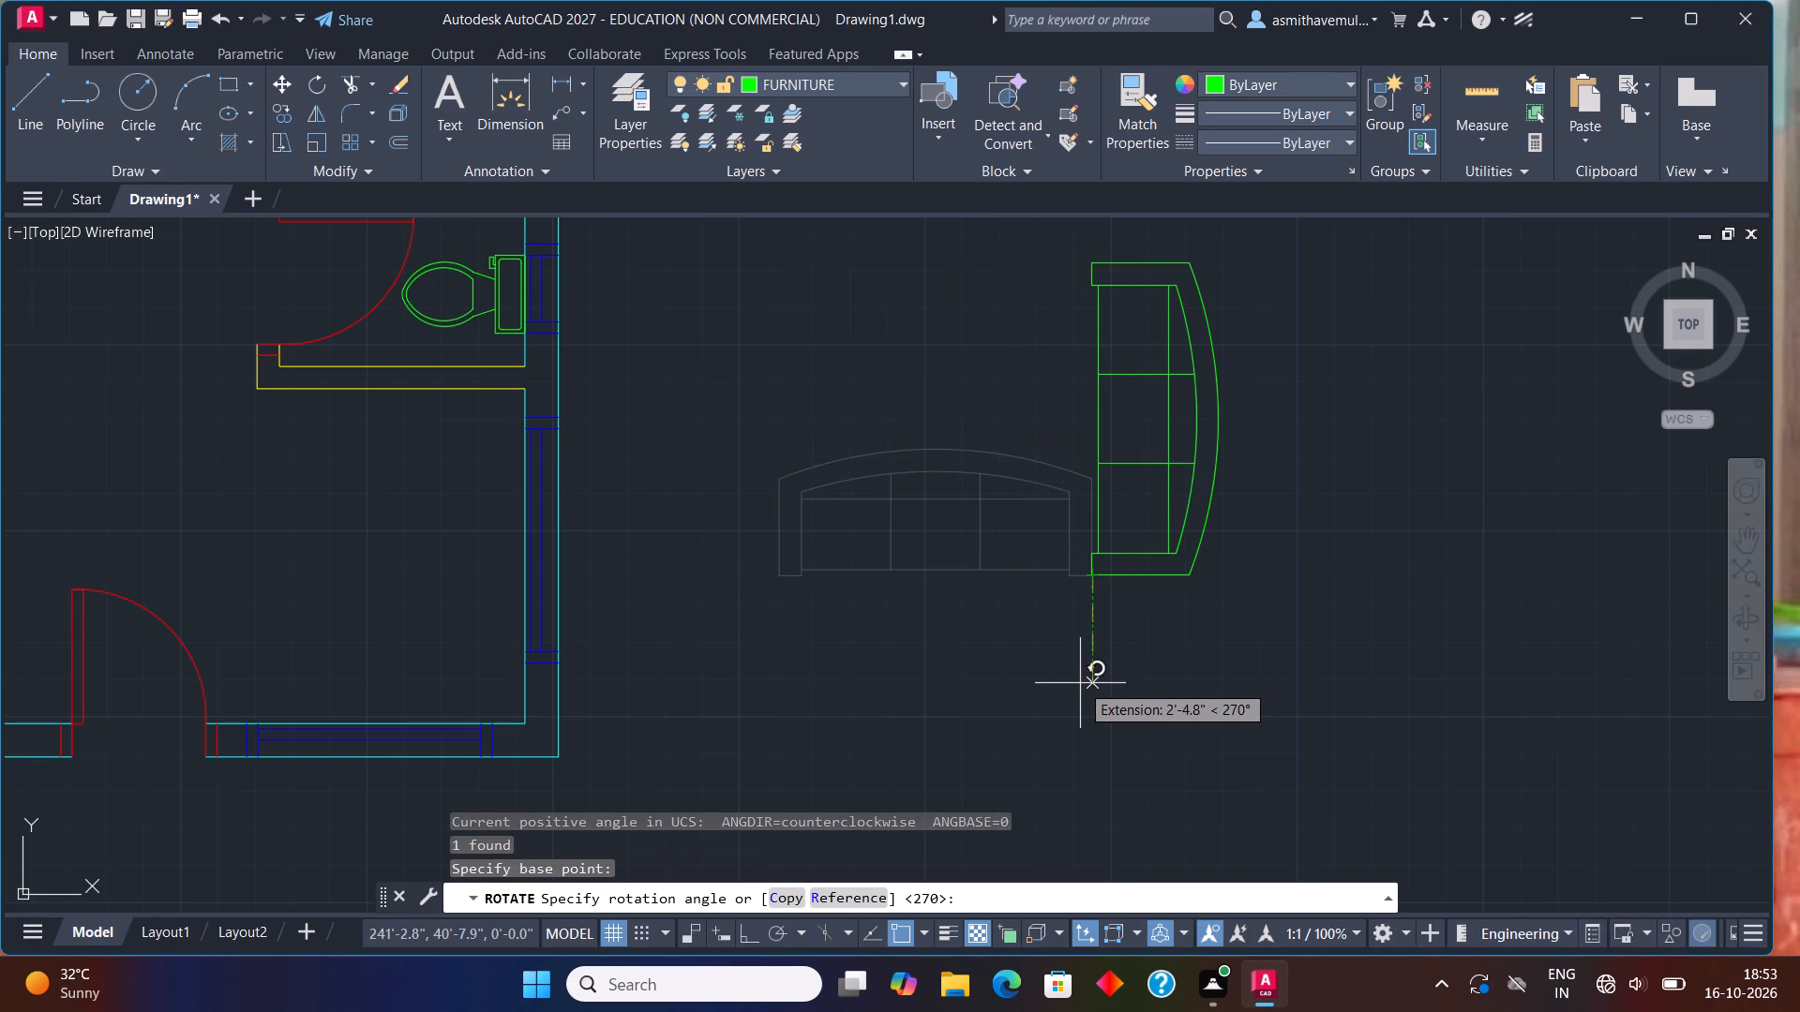
key("F8")
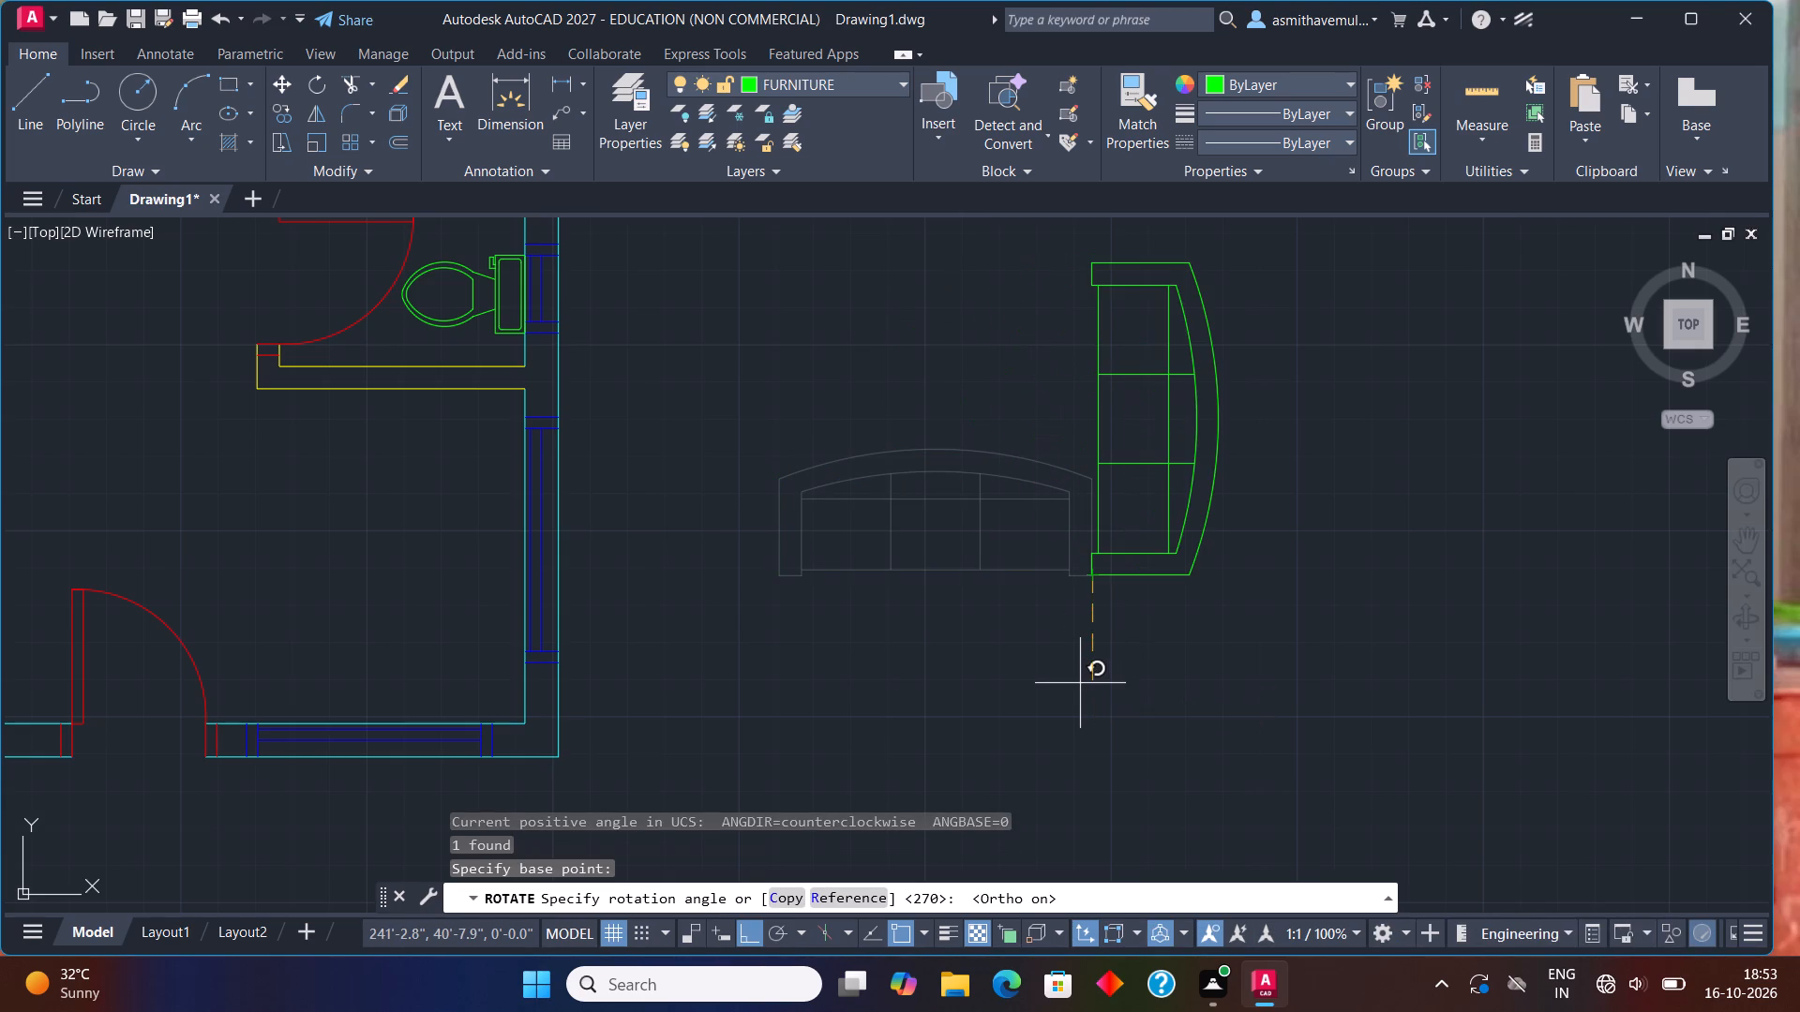
left_click(1080, 683)
Scale the rotated three-seat sofa down to about half its size, using the middle of its curved back as base point.
left_click_drag(1254, 398, 1060, 626)
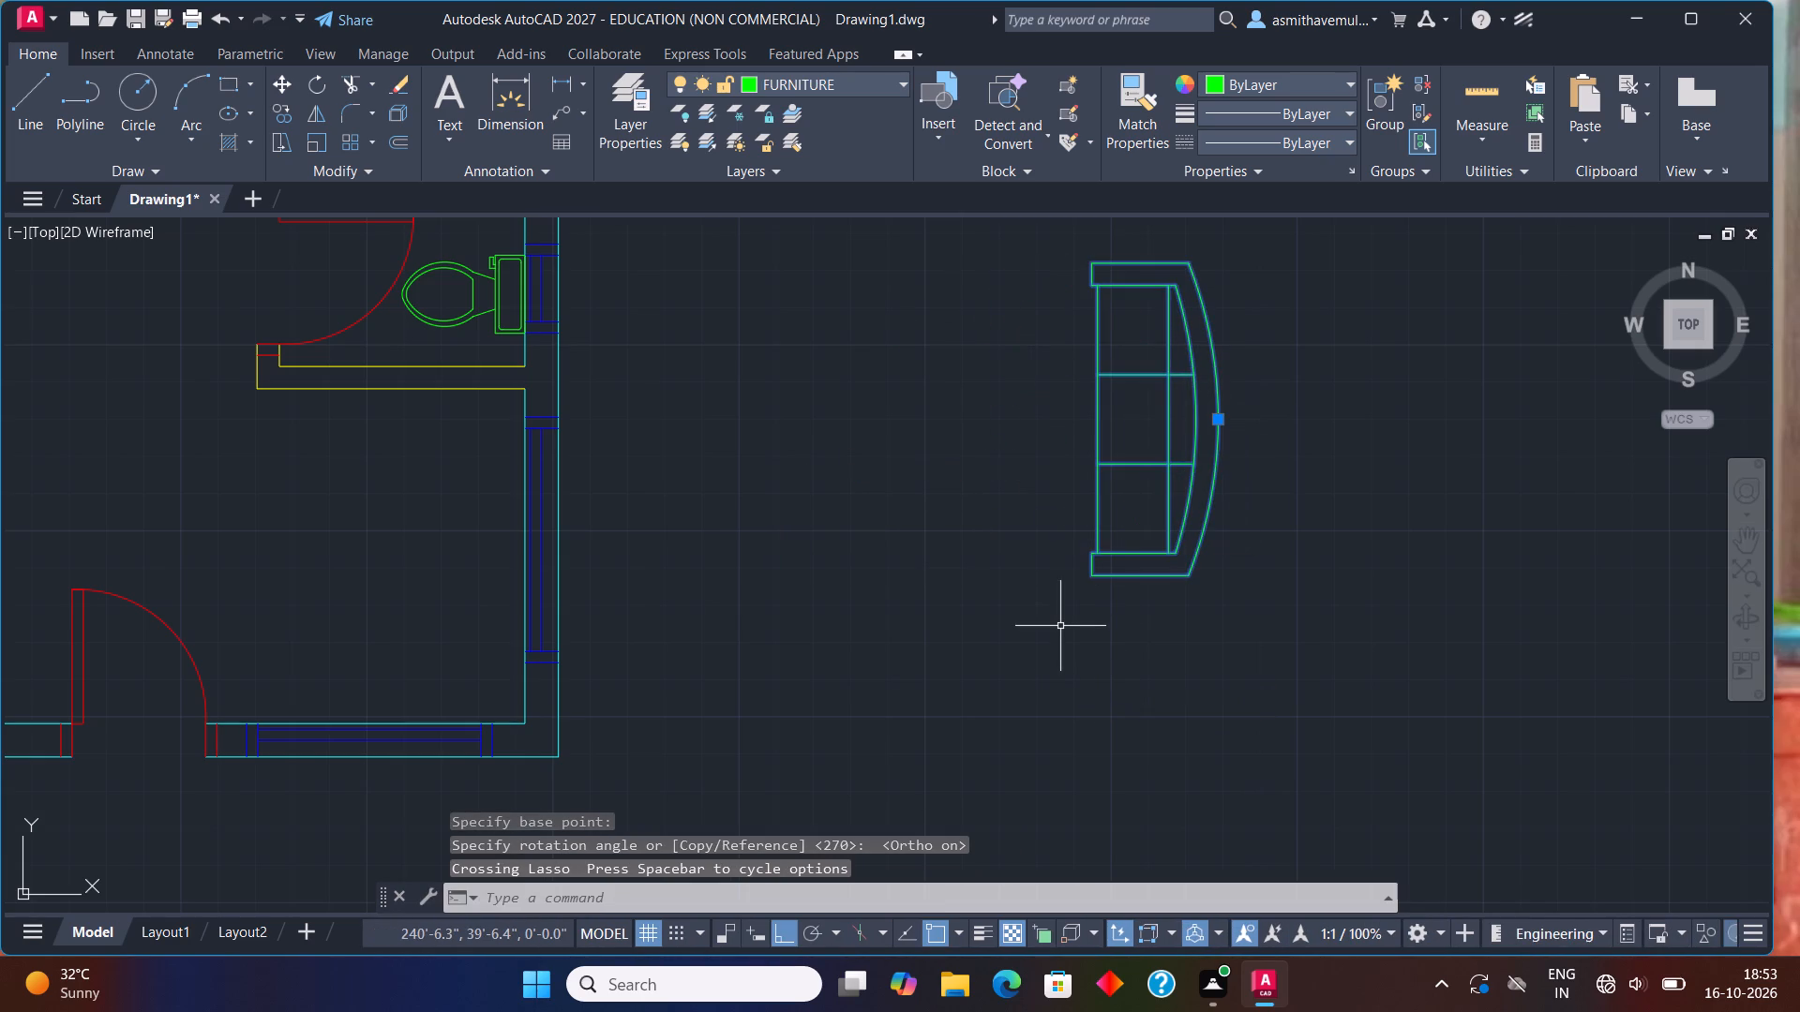
type("SCALE")
key("Return")
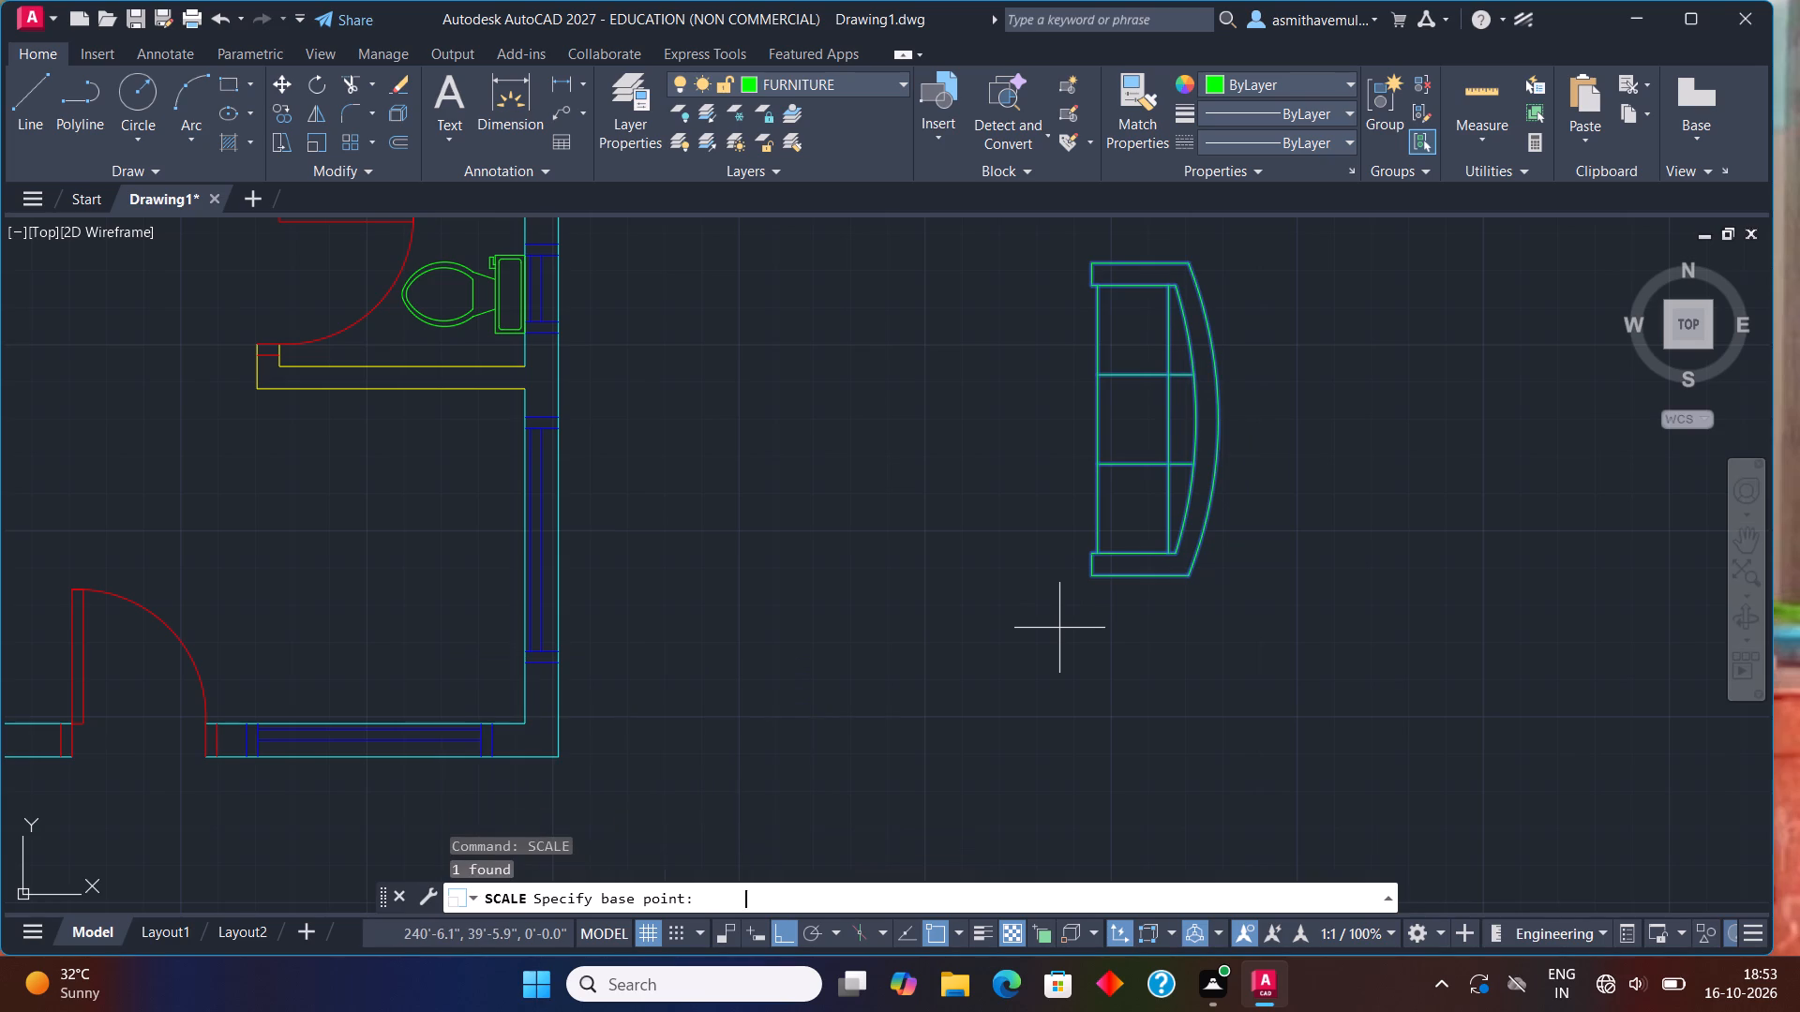
left_click(1221, 404)
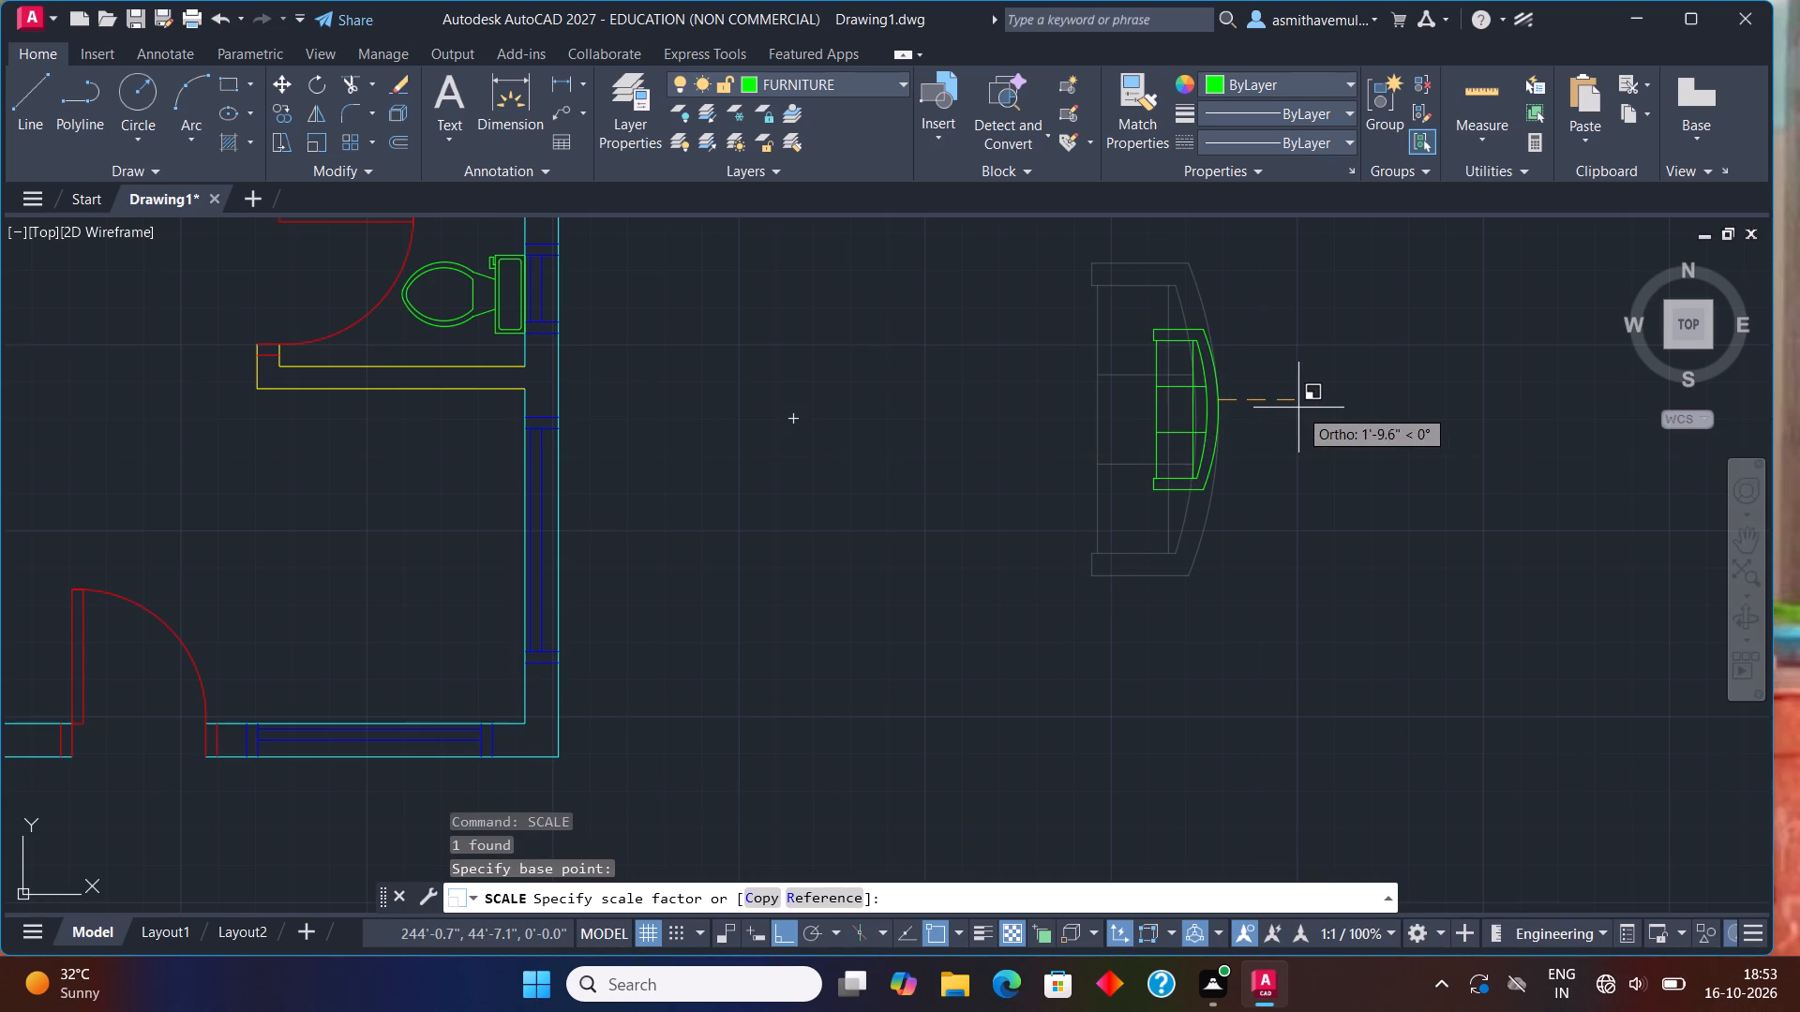
left_click(1301, 408)
Move the reduced three-seat sofa by its back into the southeast room, against the outer wall's inner face at the window, with Ortho off.
left_click_drag(1268, 413, 1066, 458)
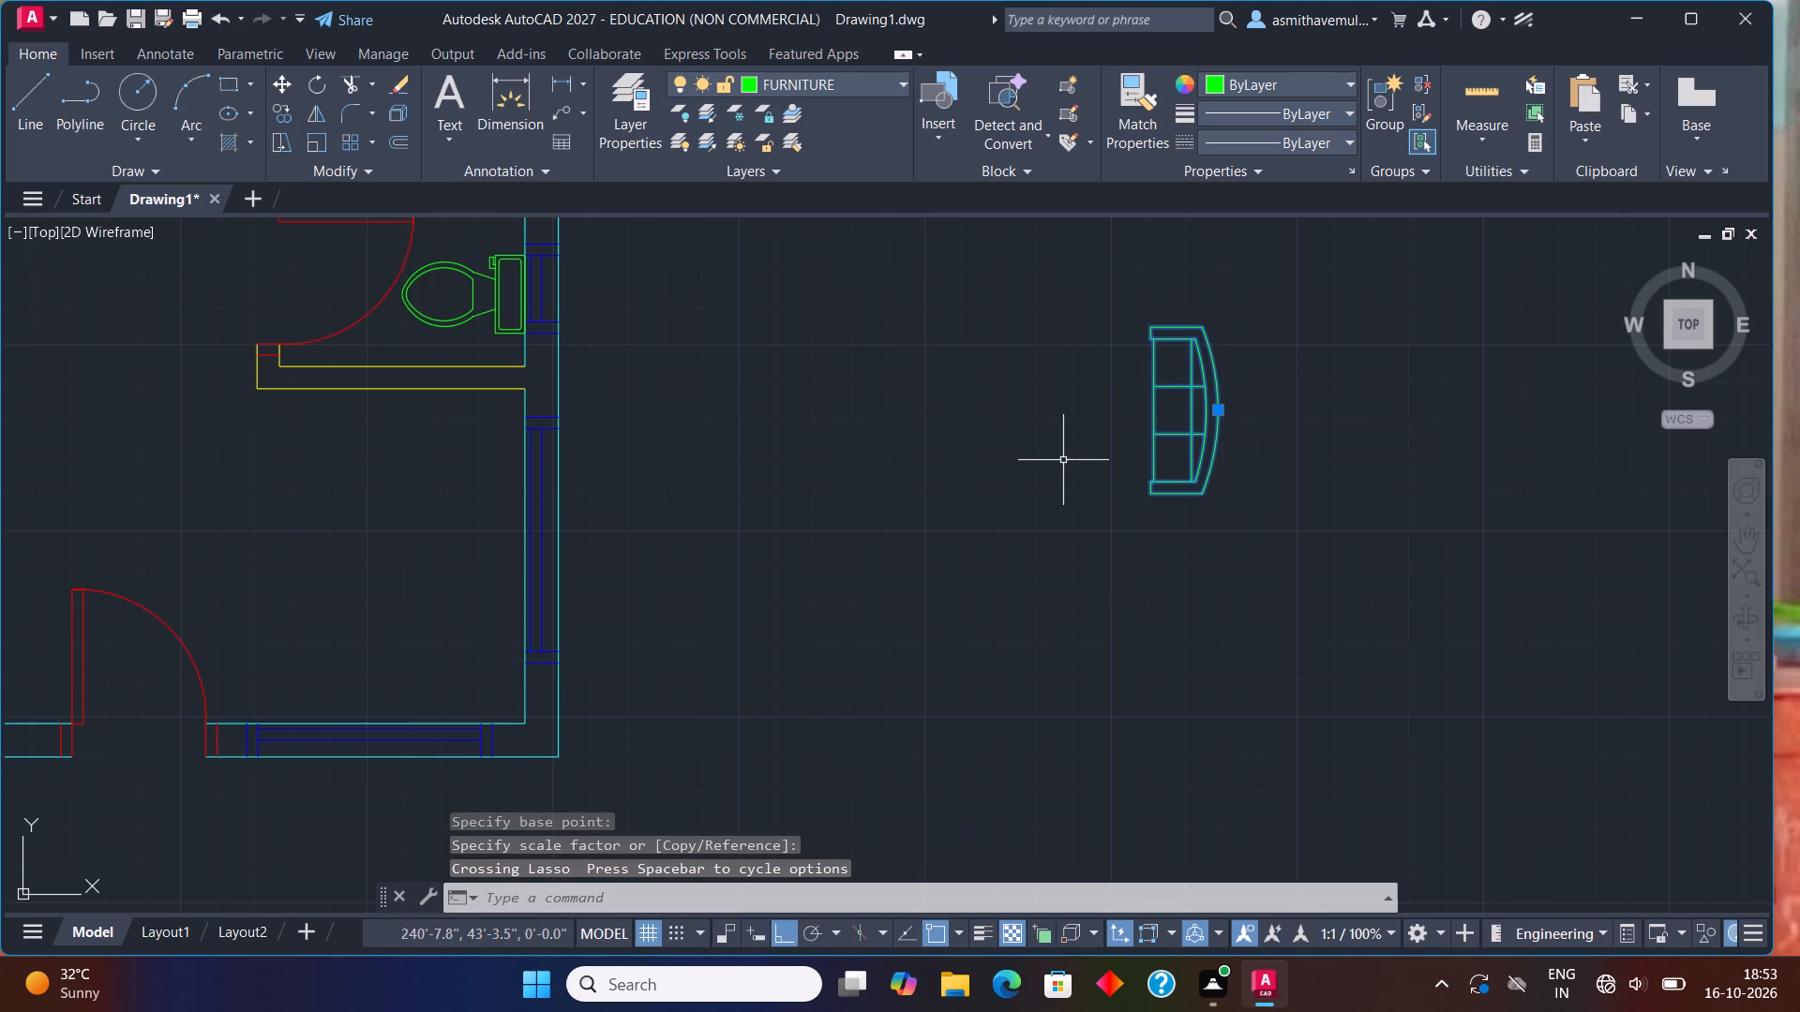
key("m")
key("Return")
key("F8")
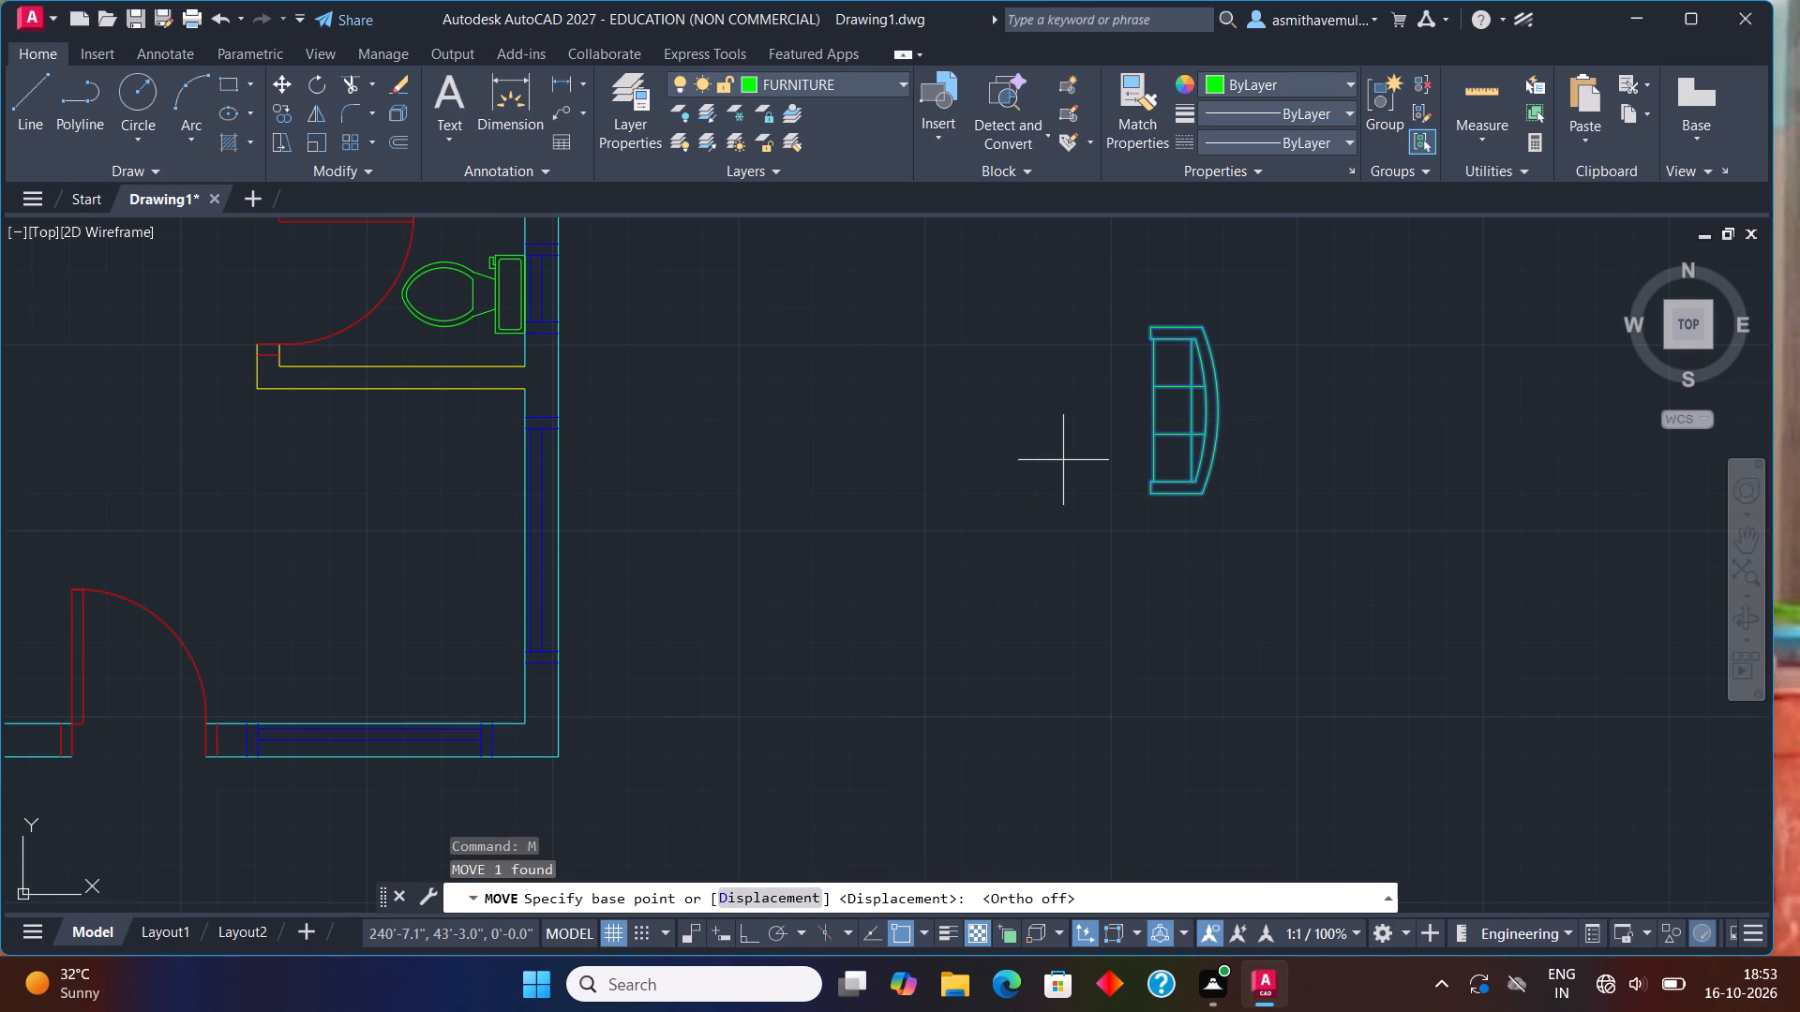
left_click(1217, 404)
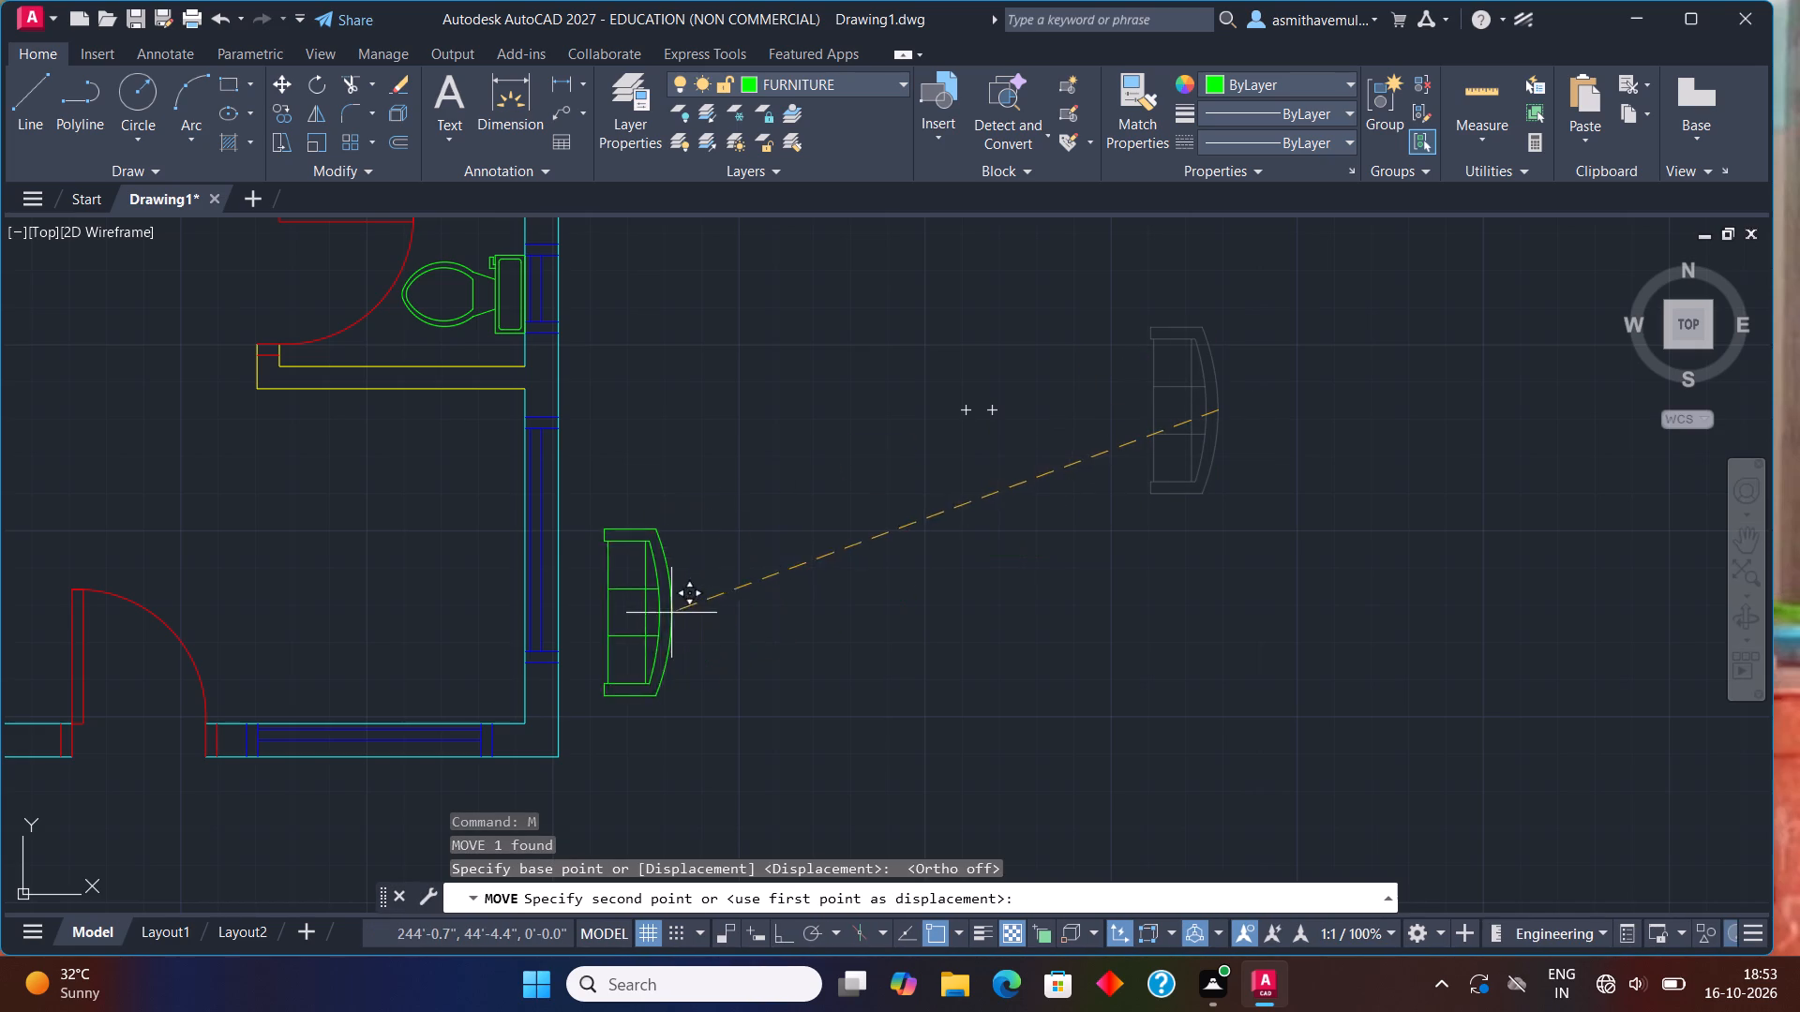
scroll(477, 550, "up", 2)
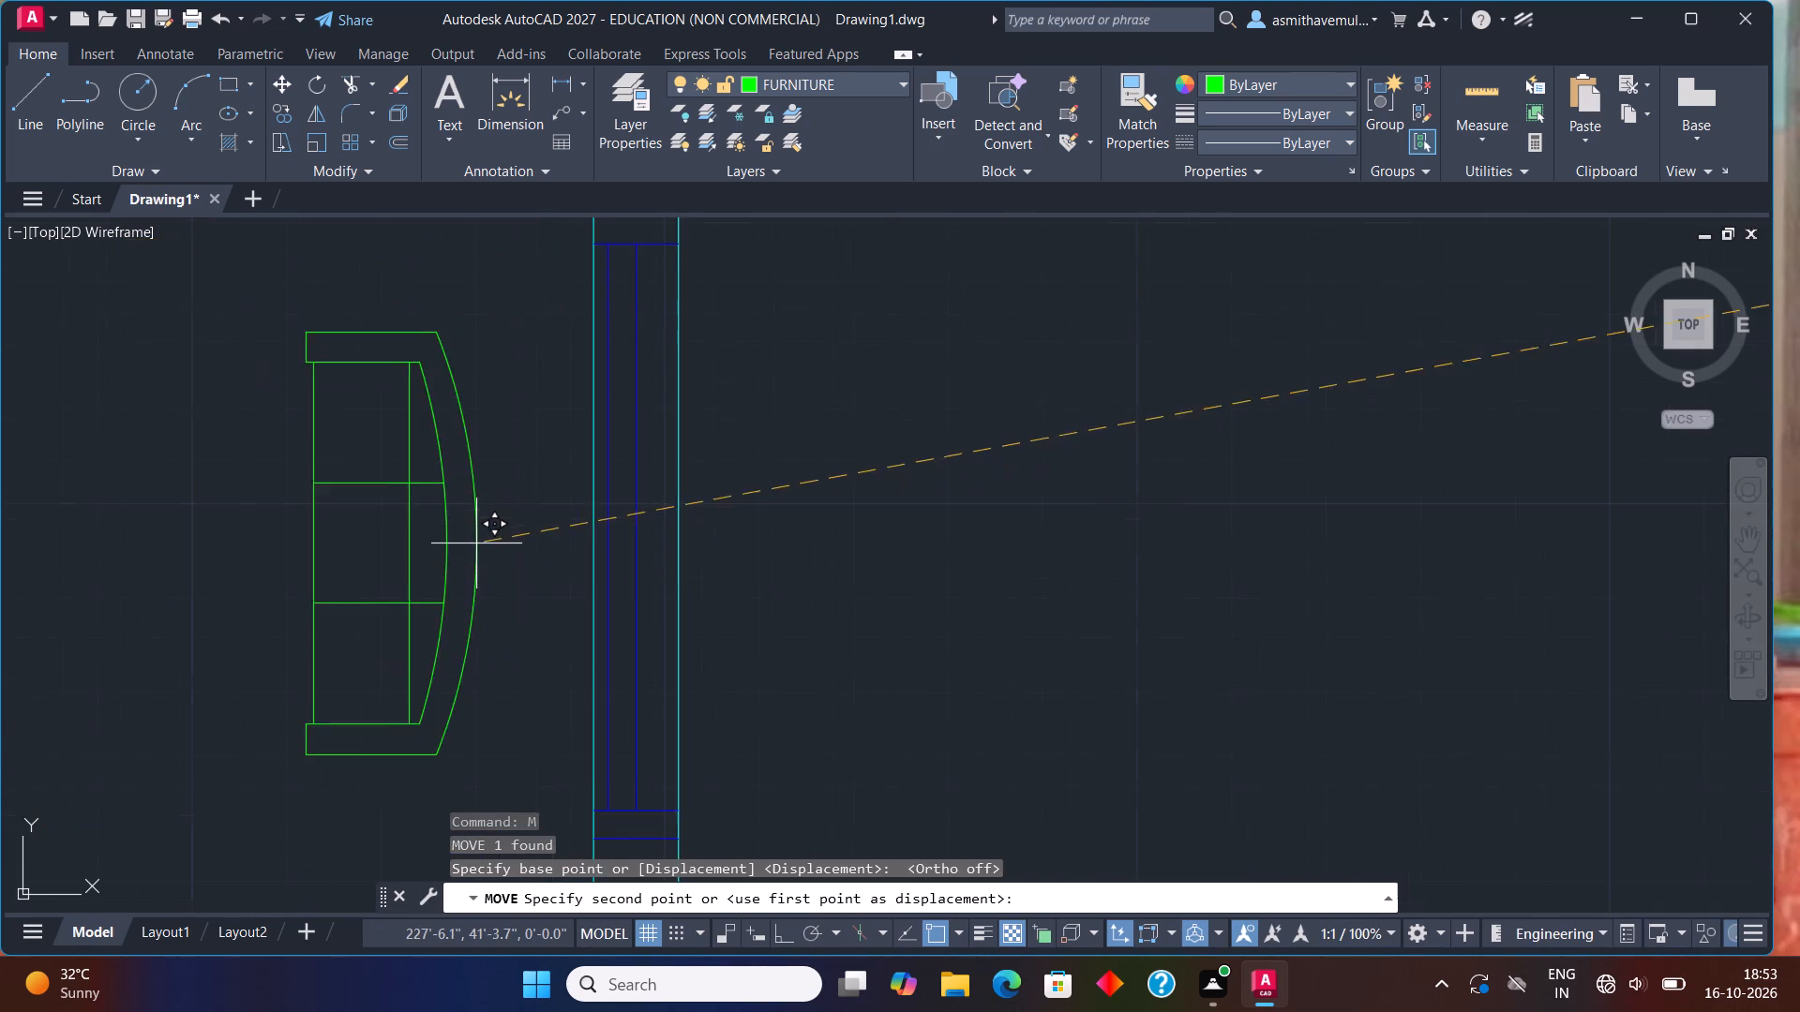
left_click(592, 536)
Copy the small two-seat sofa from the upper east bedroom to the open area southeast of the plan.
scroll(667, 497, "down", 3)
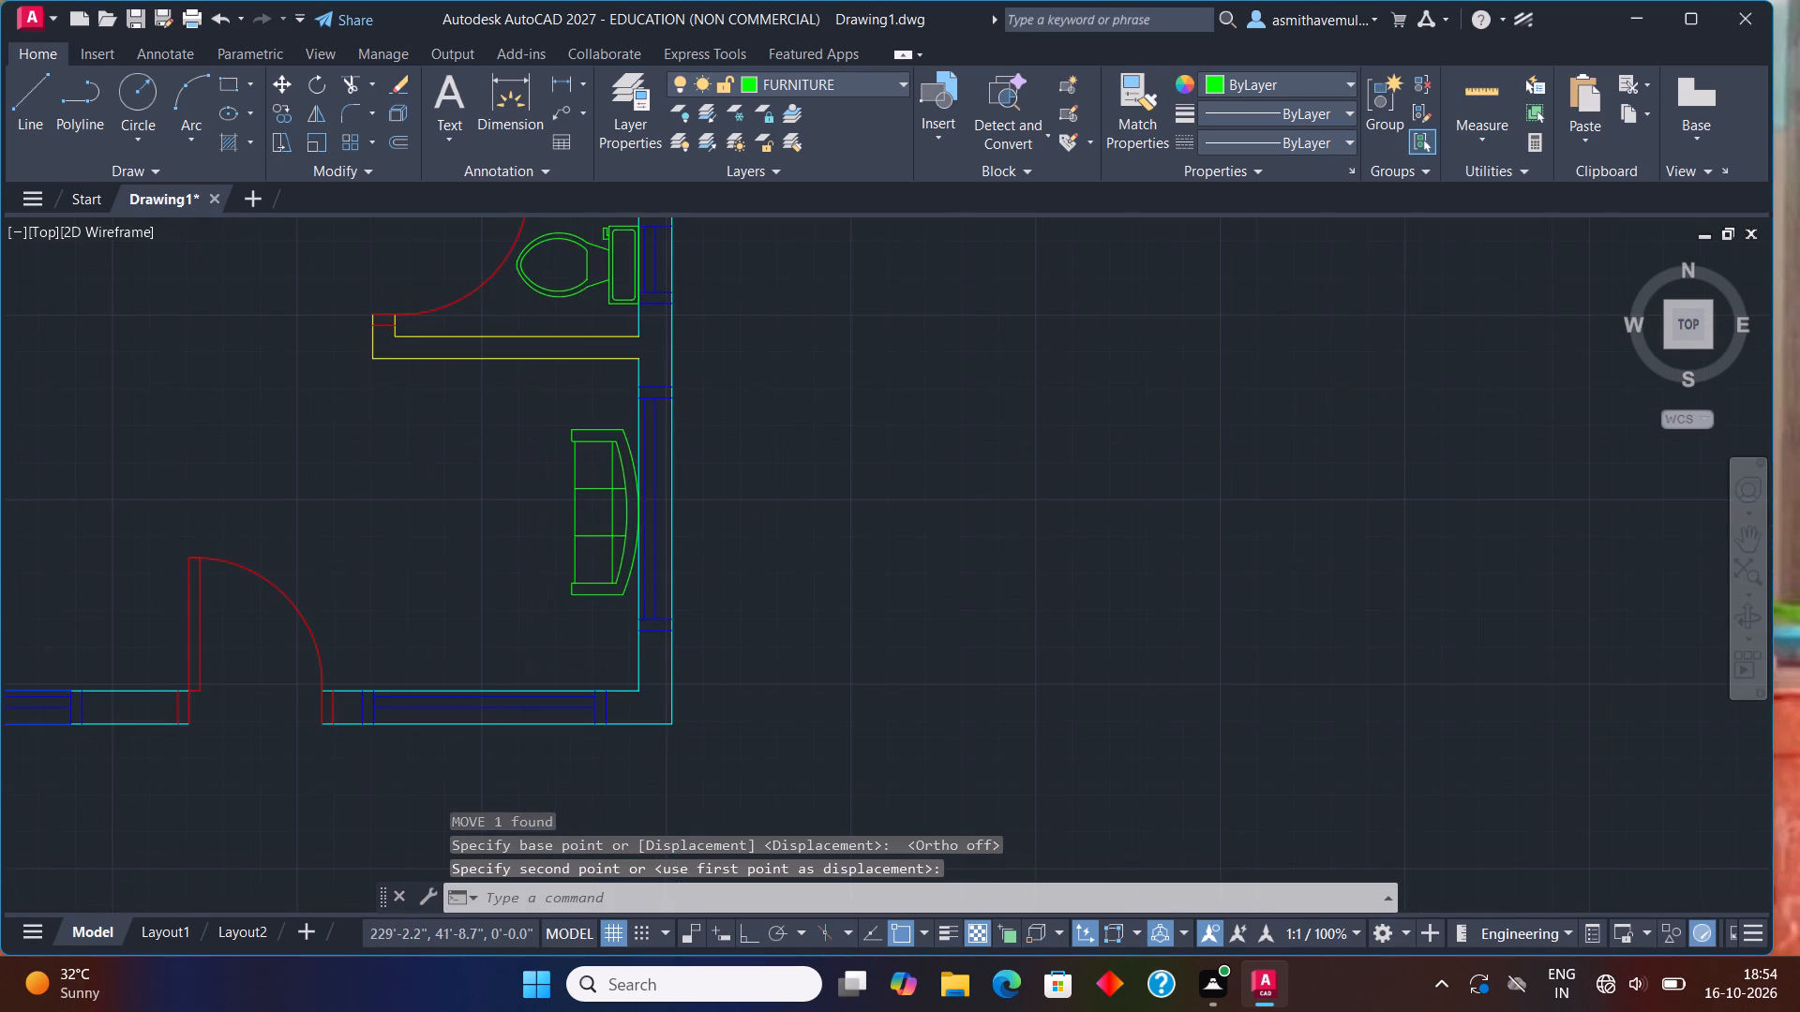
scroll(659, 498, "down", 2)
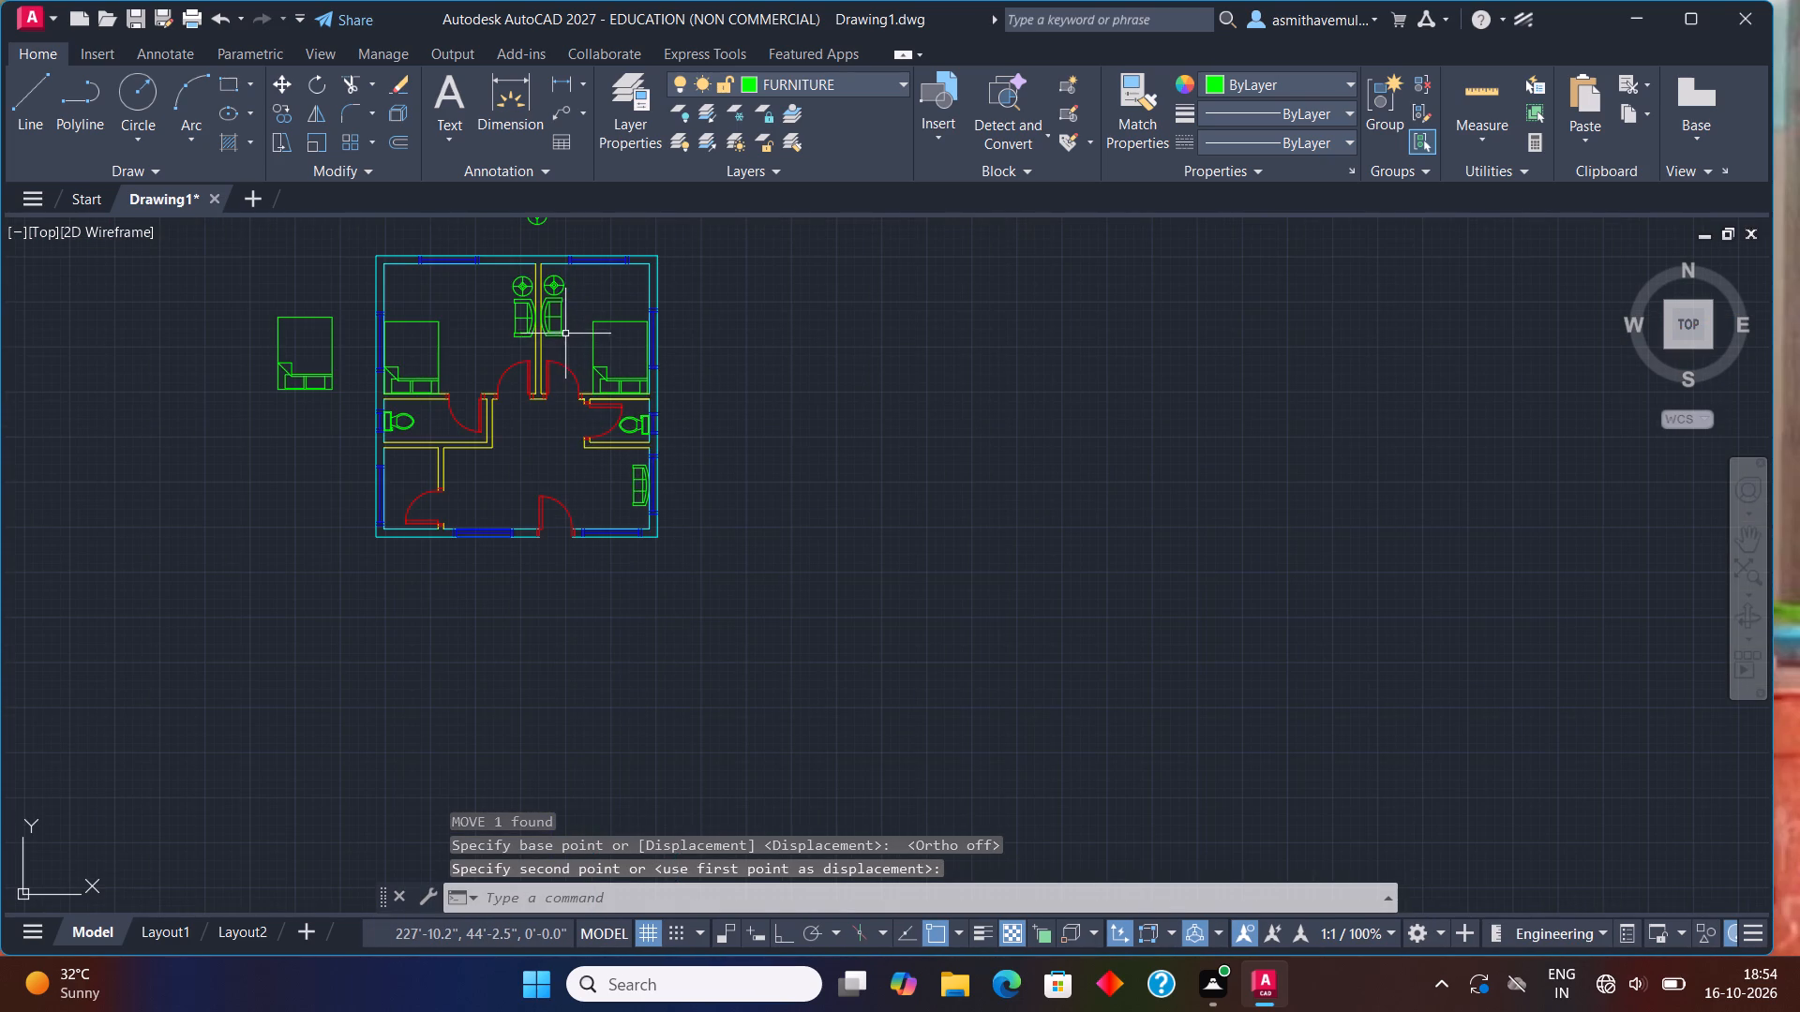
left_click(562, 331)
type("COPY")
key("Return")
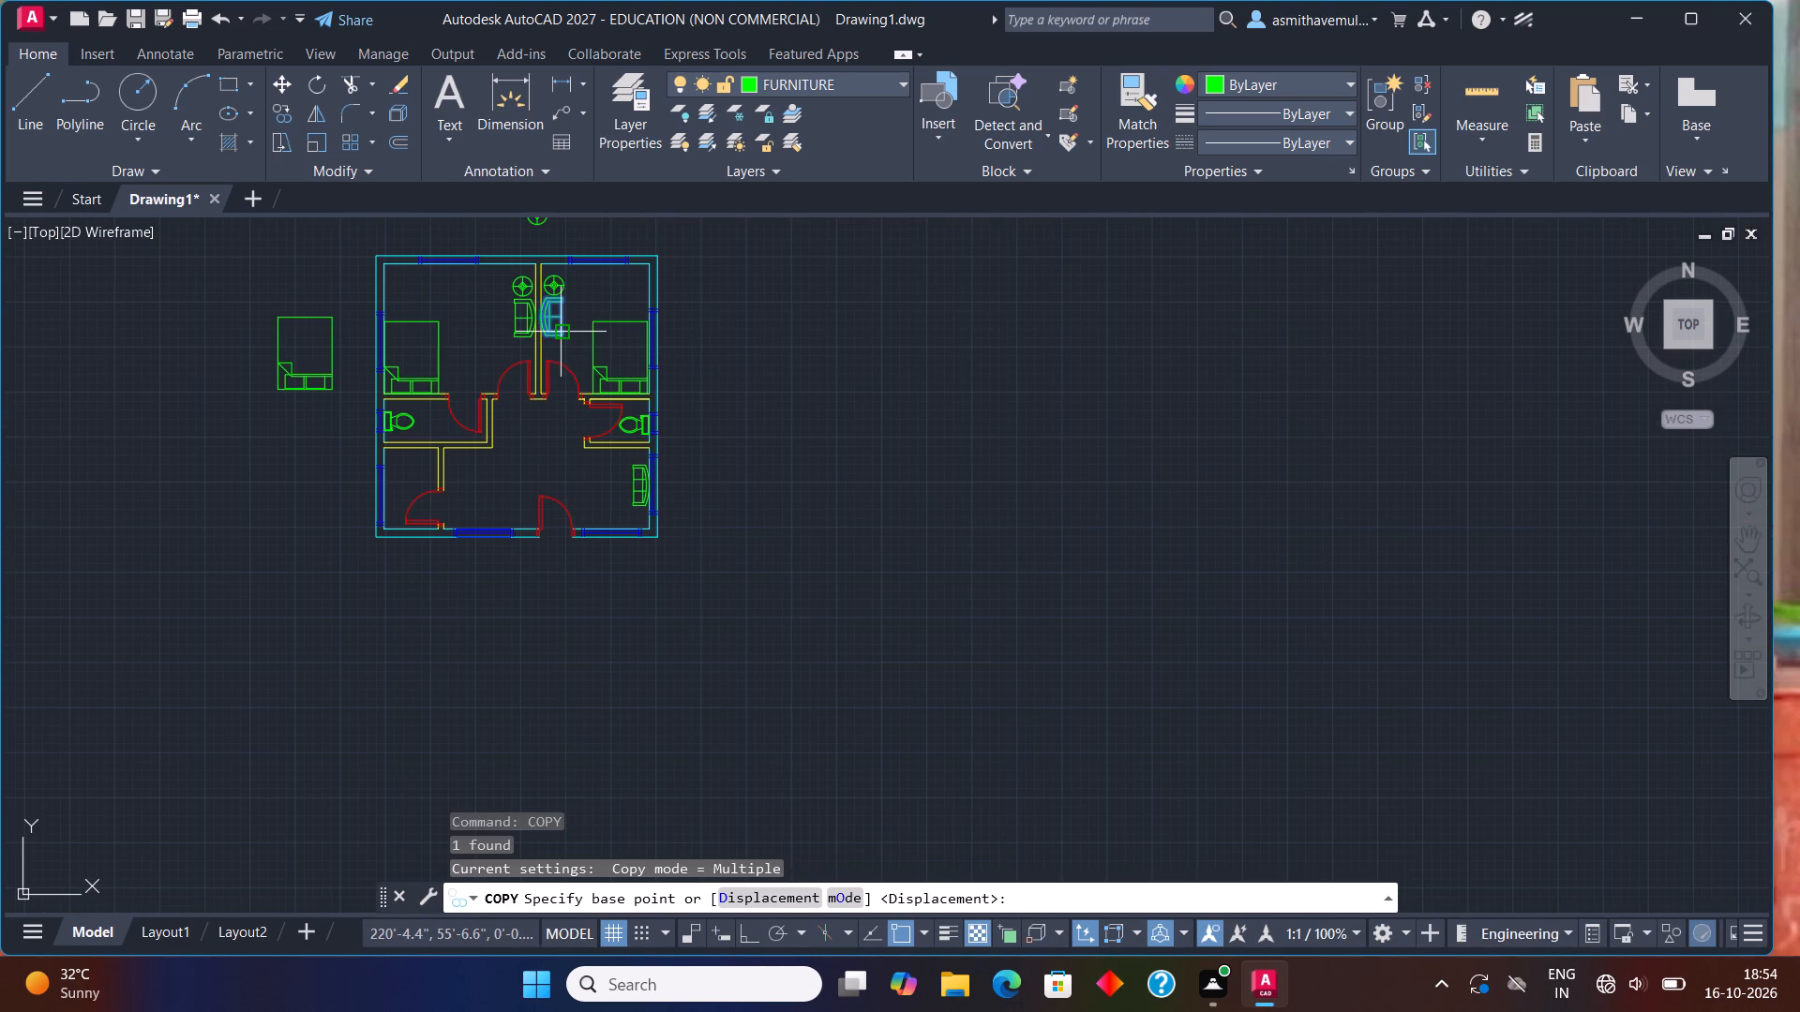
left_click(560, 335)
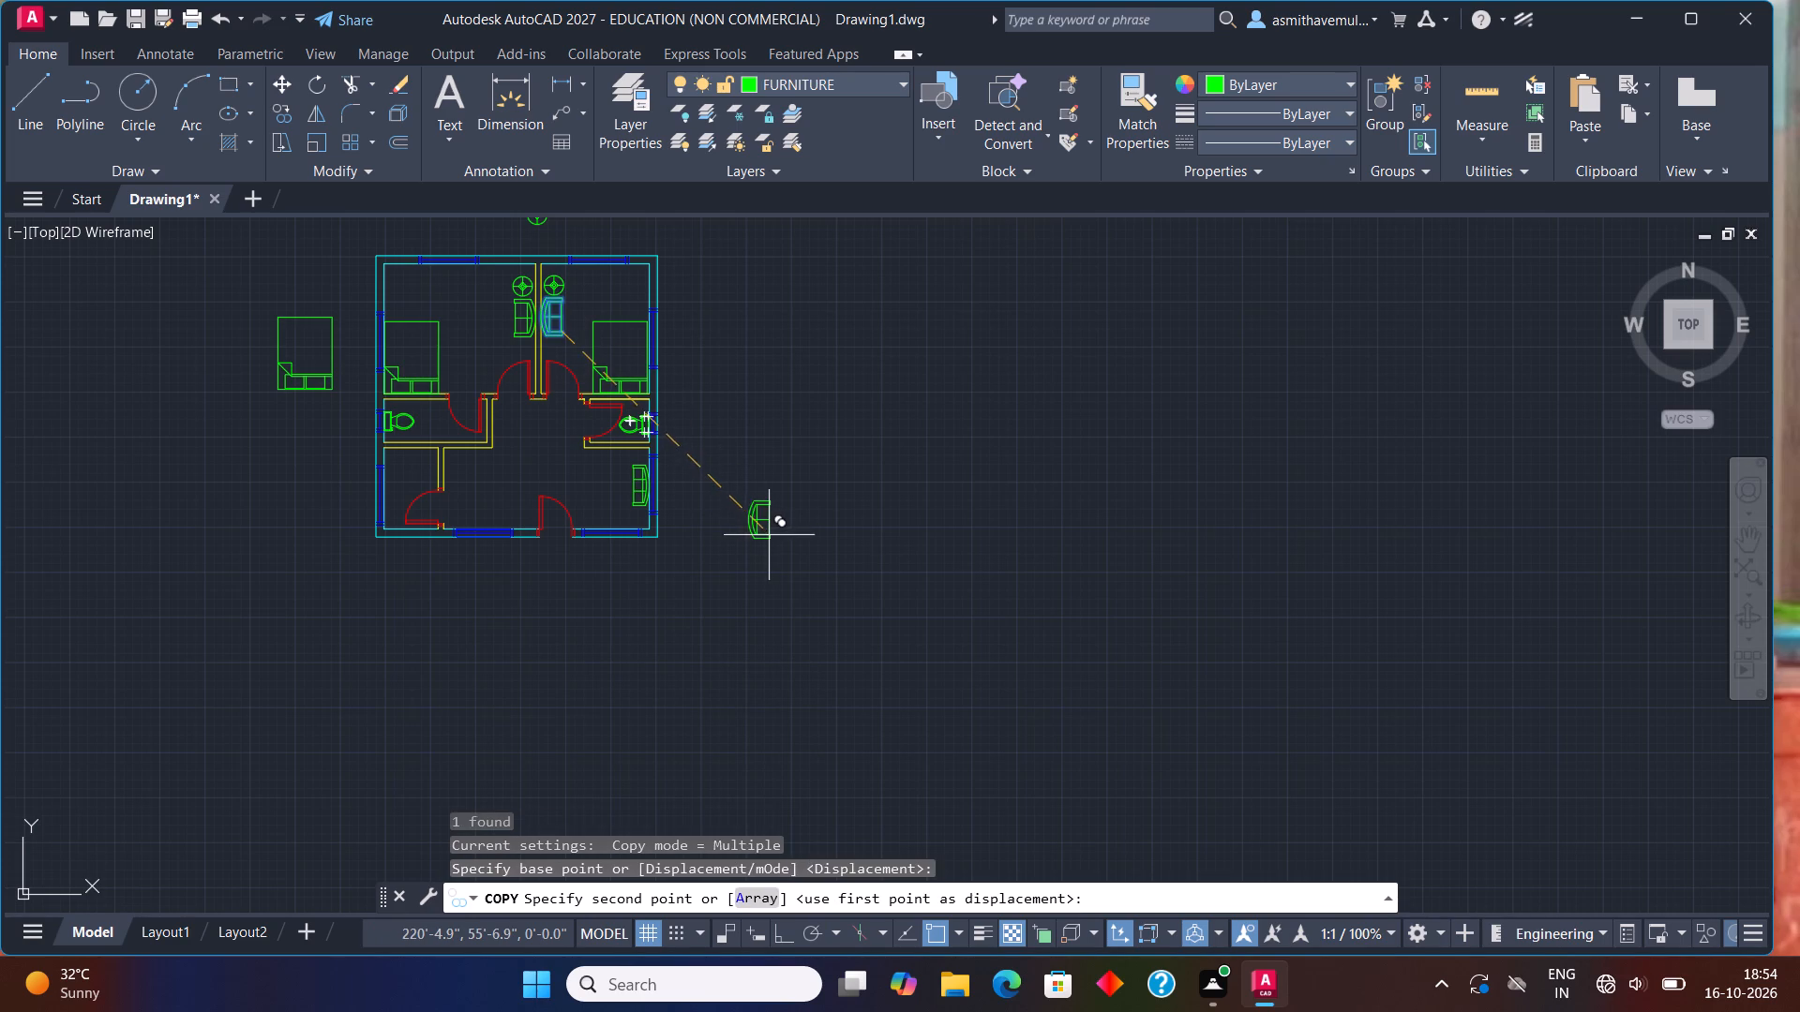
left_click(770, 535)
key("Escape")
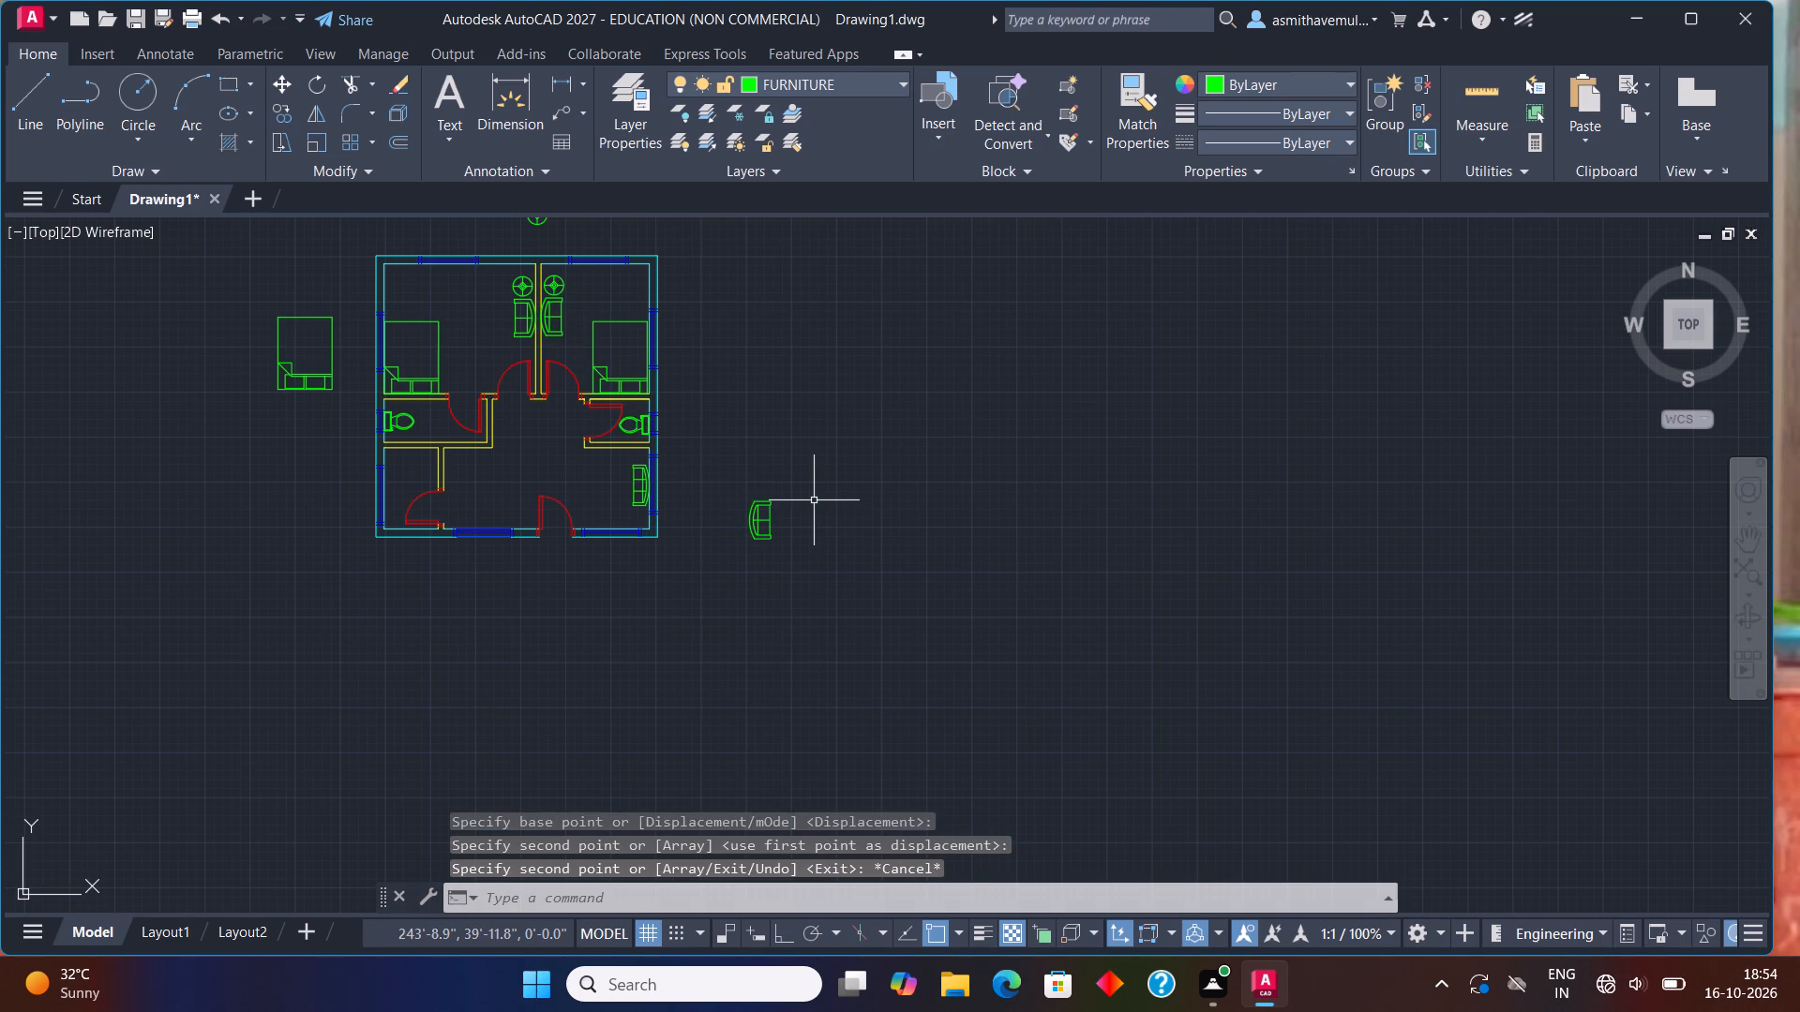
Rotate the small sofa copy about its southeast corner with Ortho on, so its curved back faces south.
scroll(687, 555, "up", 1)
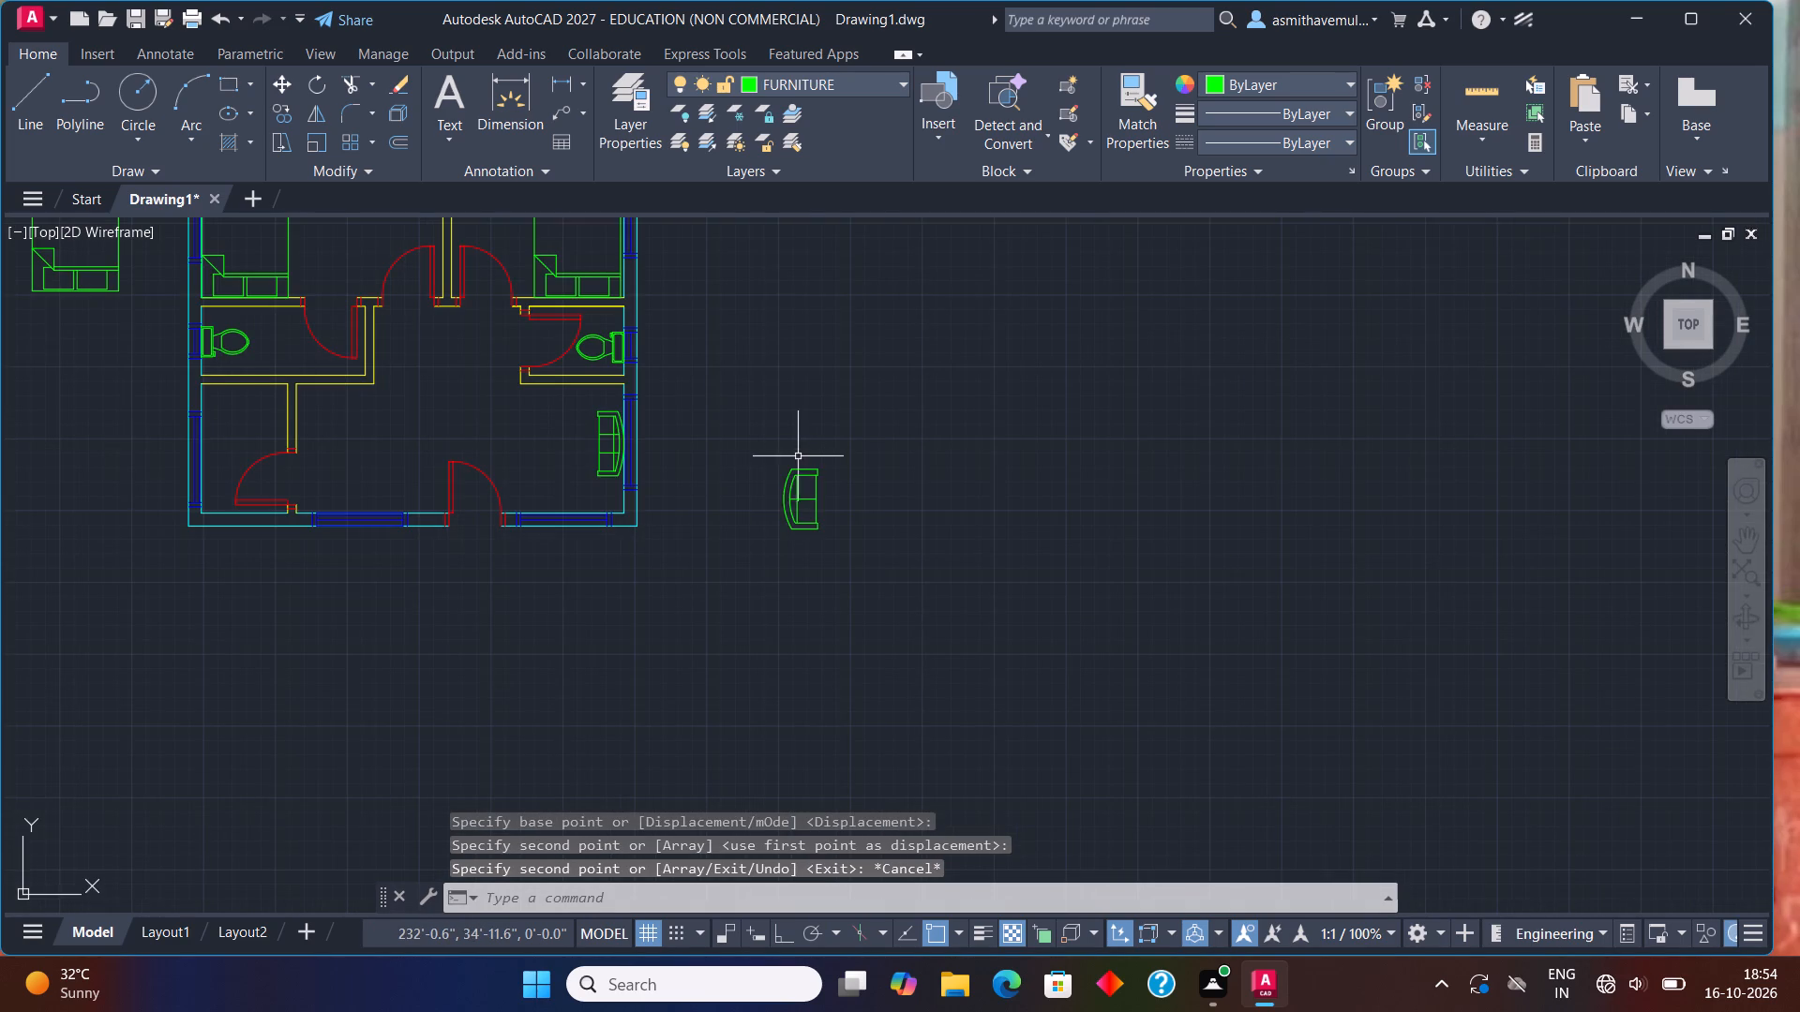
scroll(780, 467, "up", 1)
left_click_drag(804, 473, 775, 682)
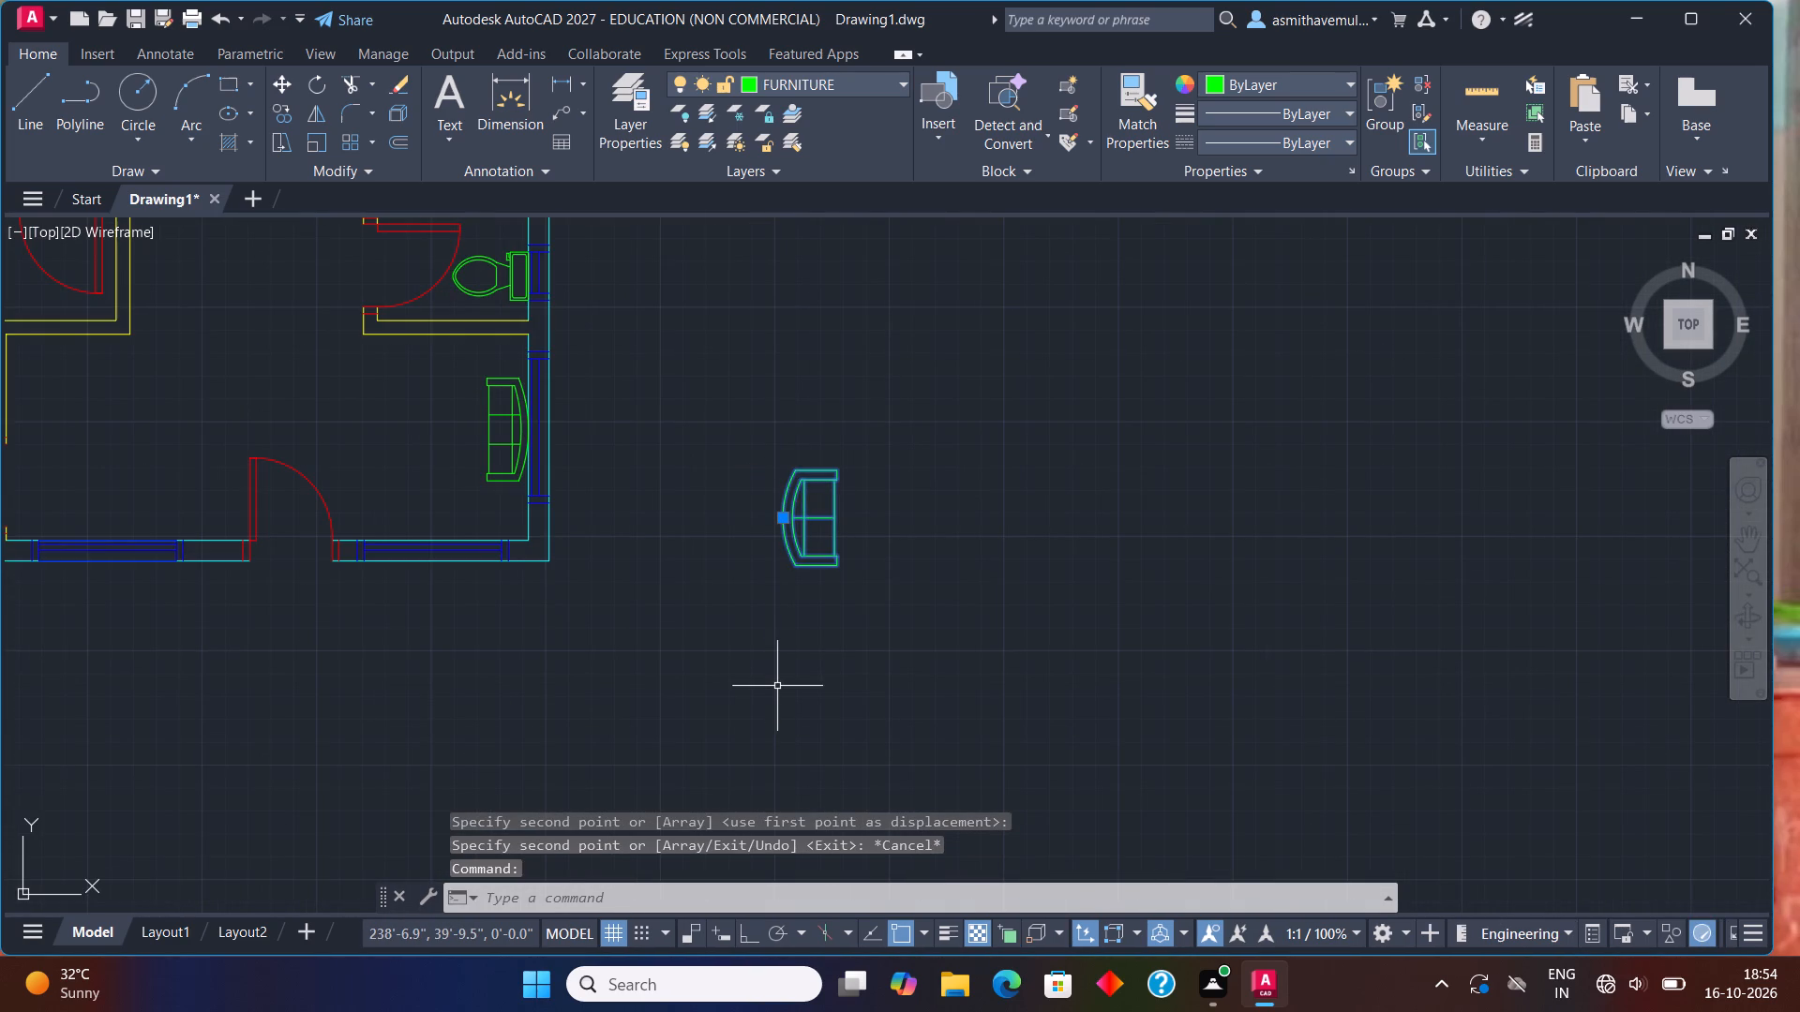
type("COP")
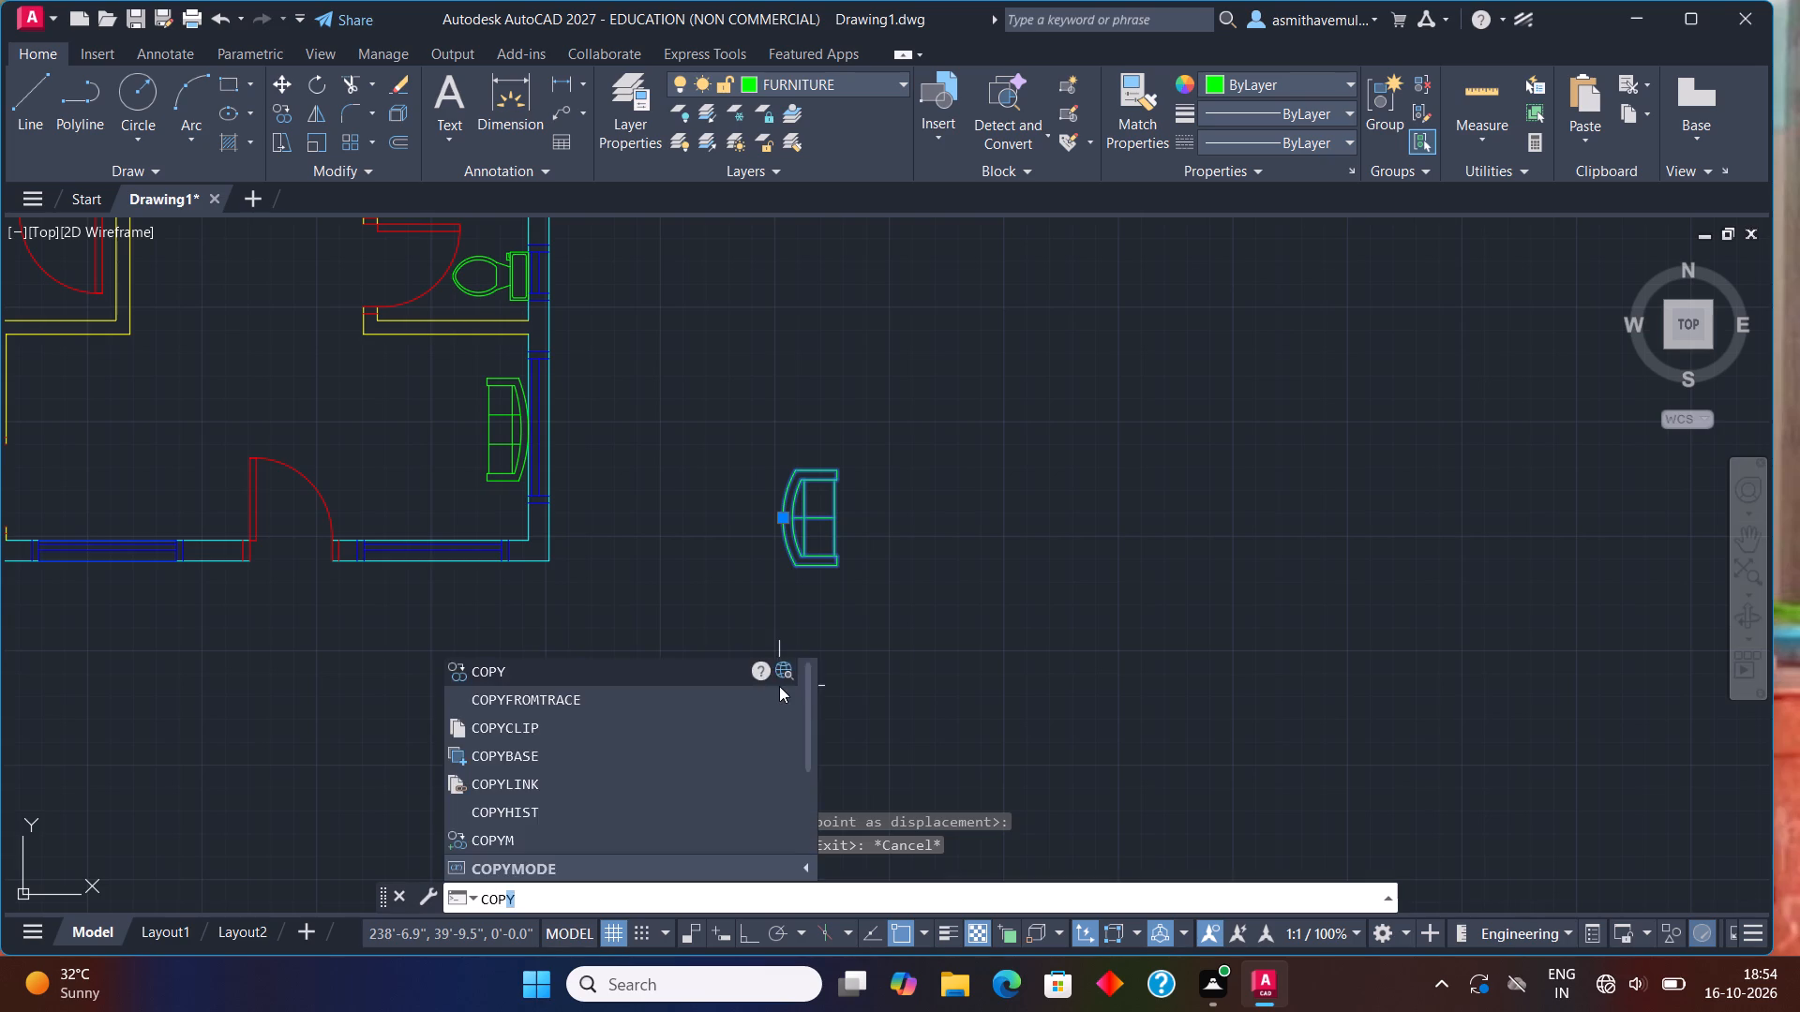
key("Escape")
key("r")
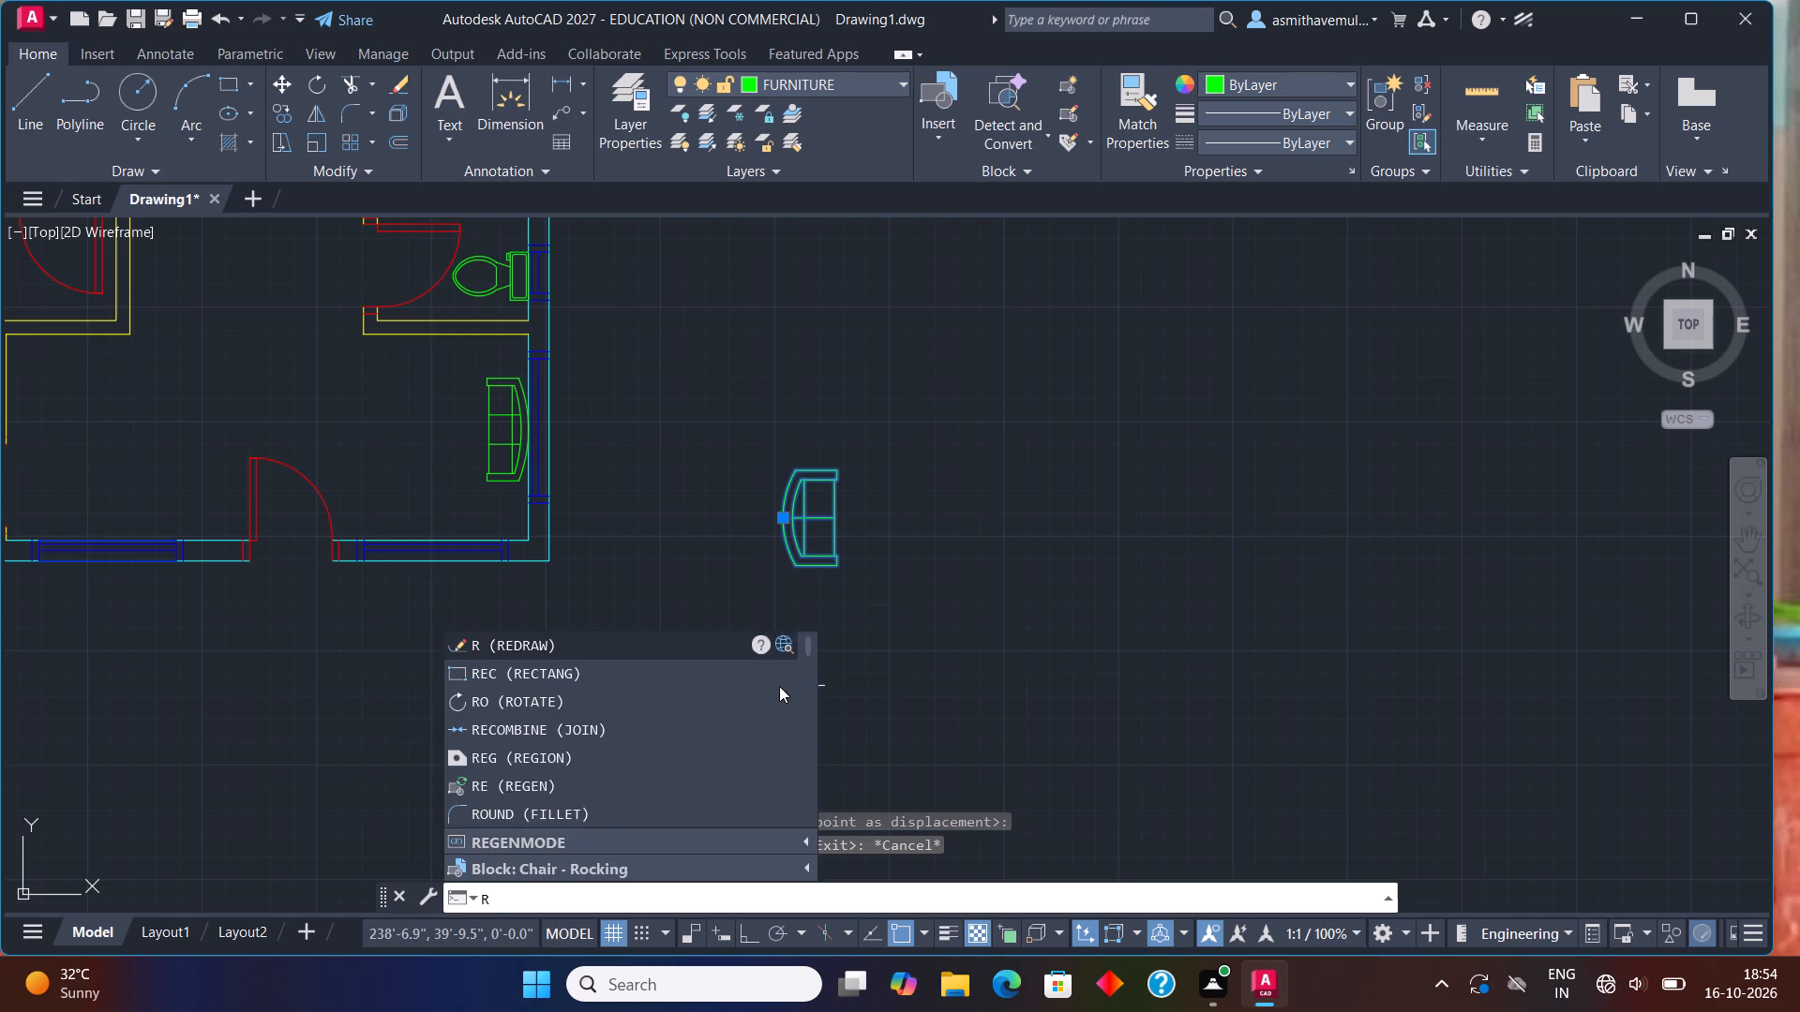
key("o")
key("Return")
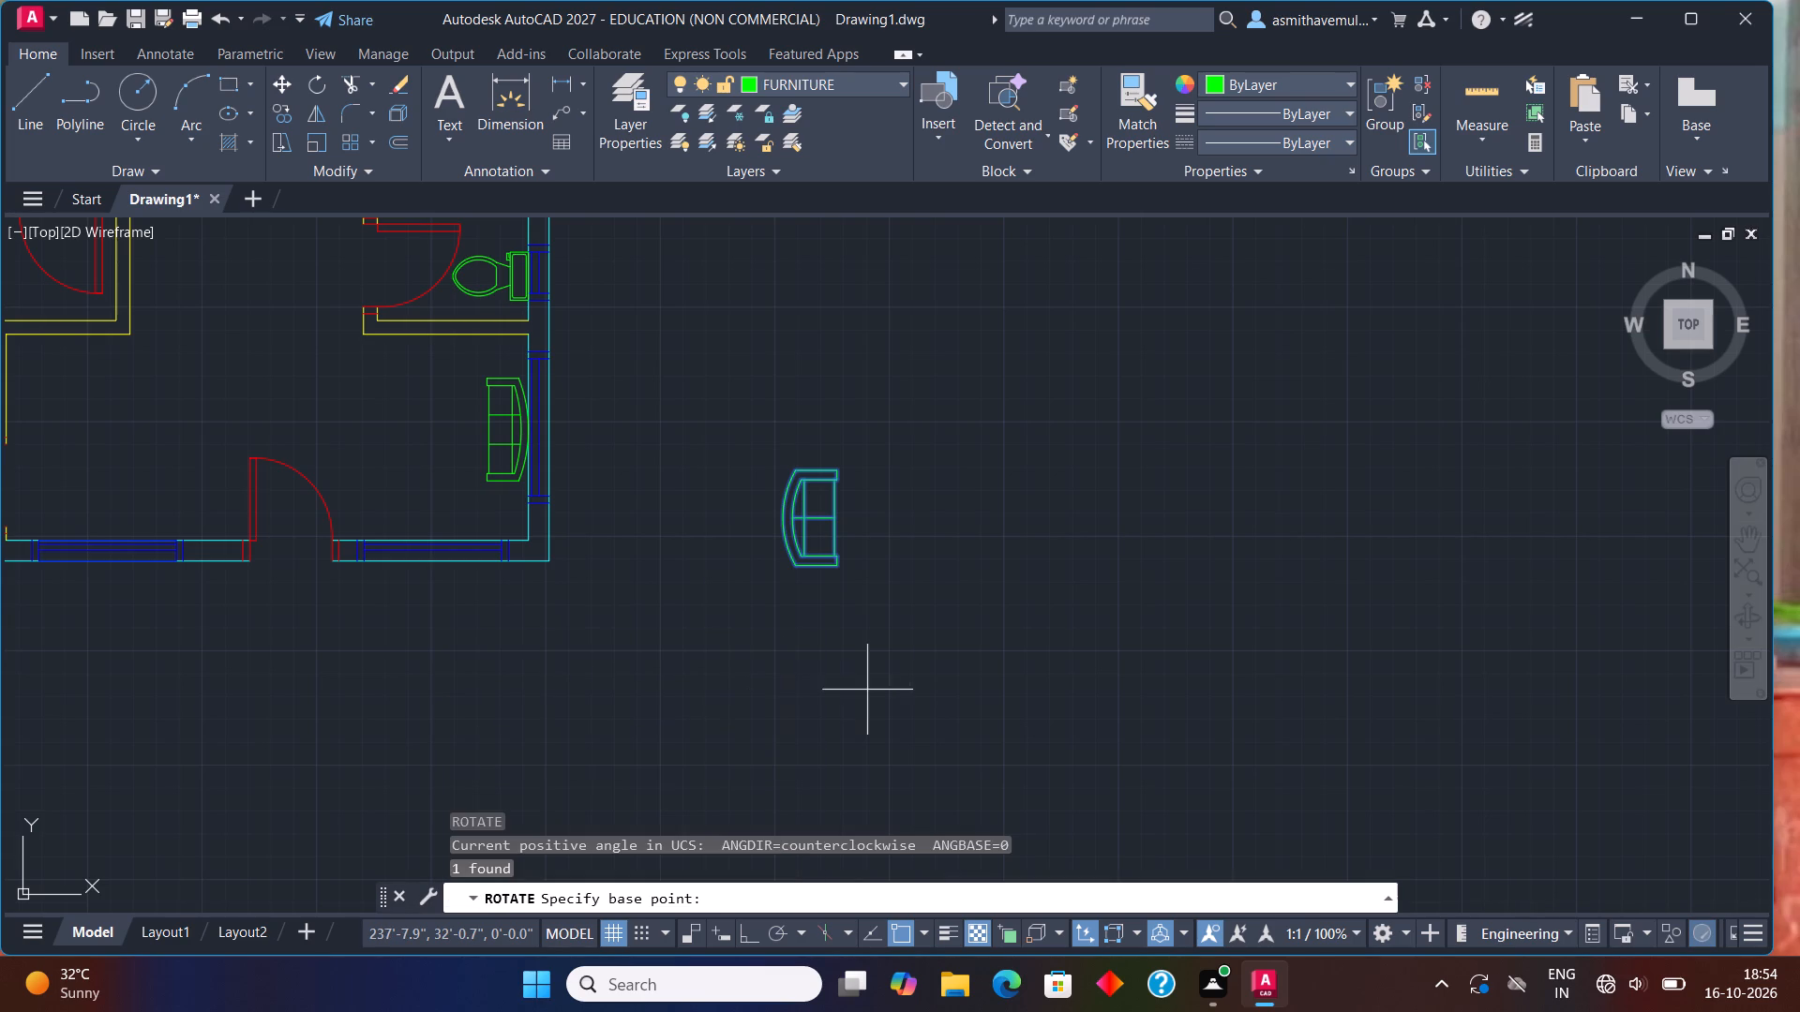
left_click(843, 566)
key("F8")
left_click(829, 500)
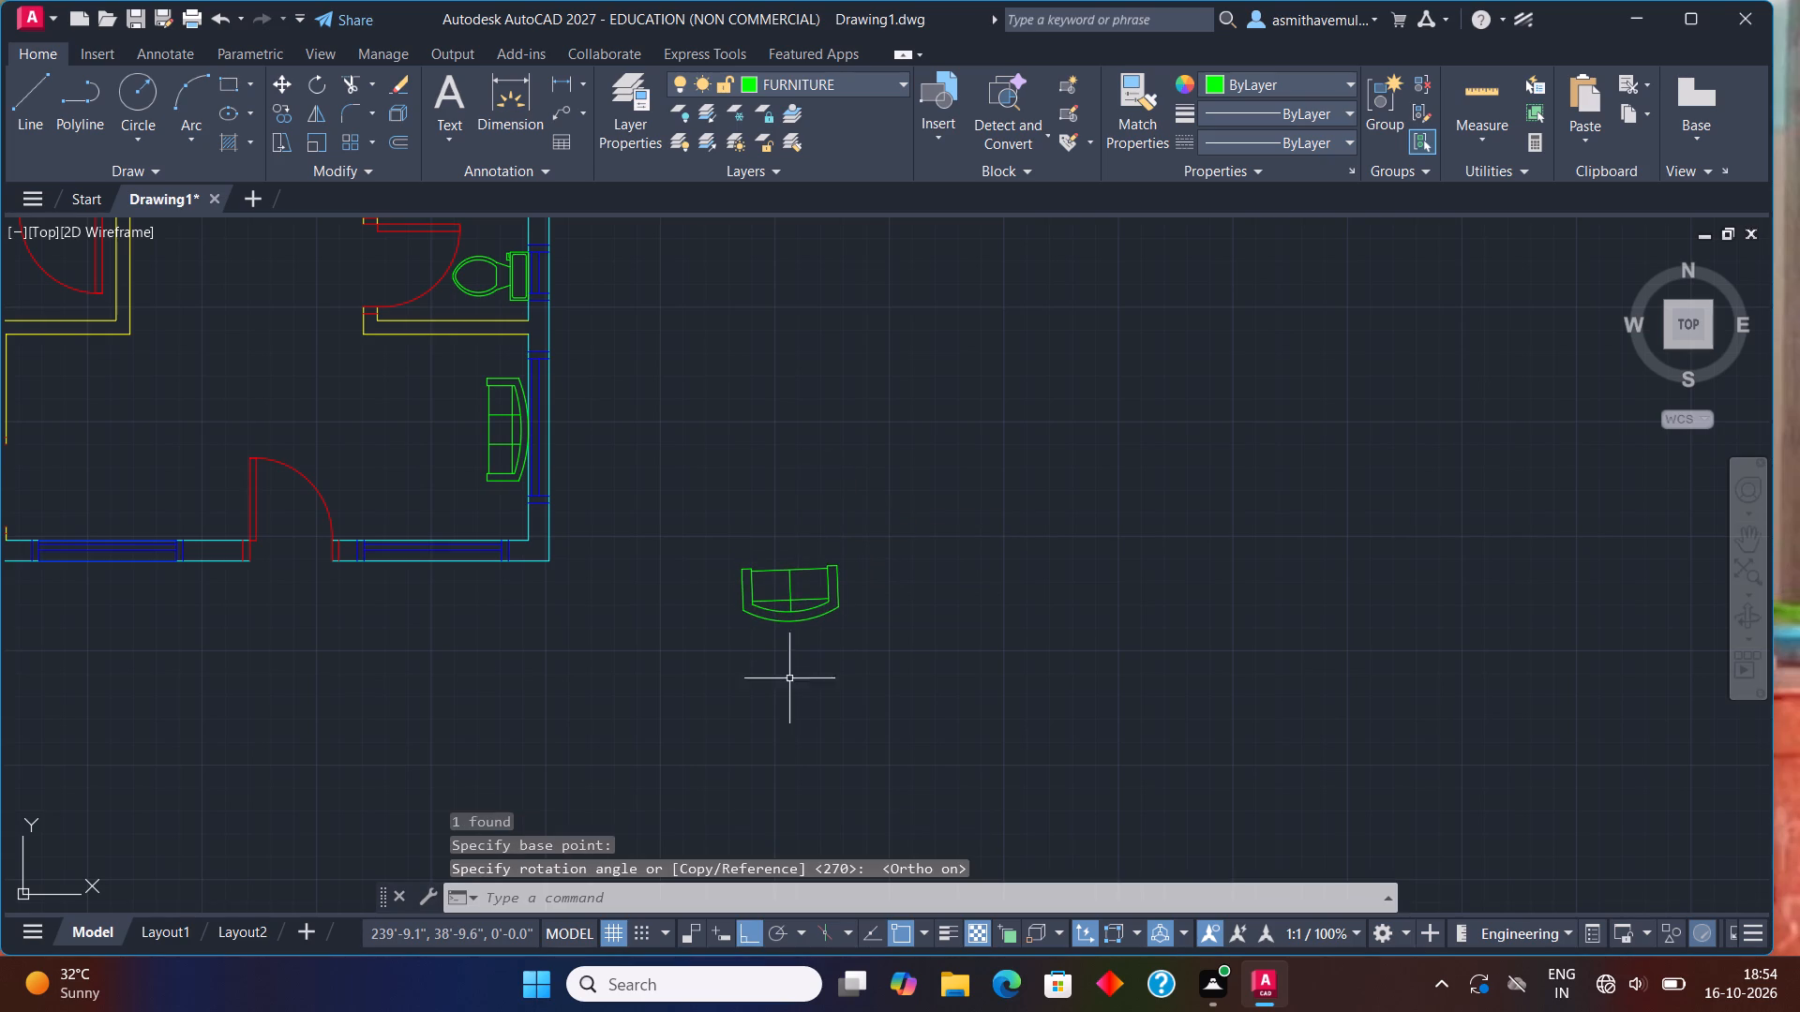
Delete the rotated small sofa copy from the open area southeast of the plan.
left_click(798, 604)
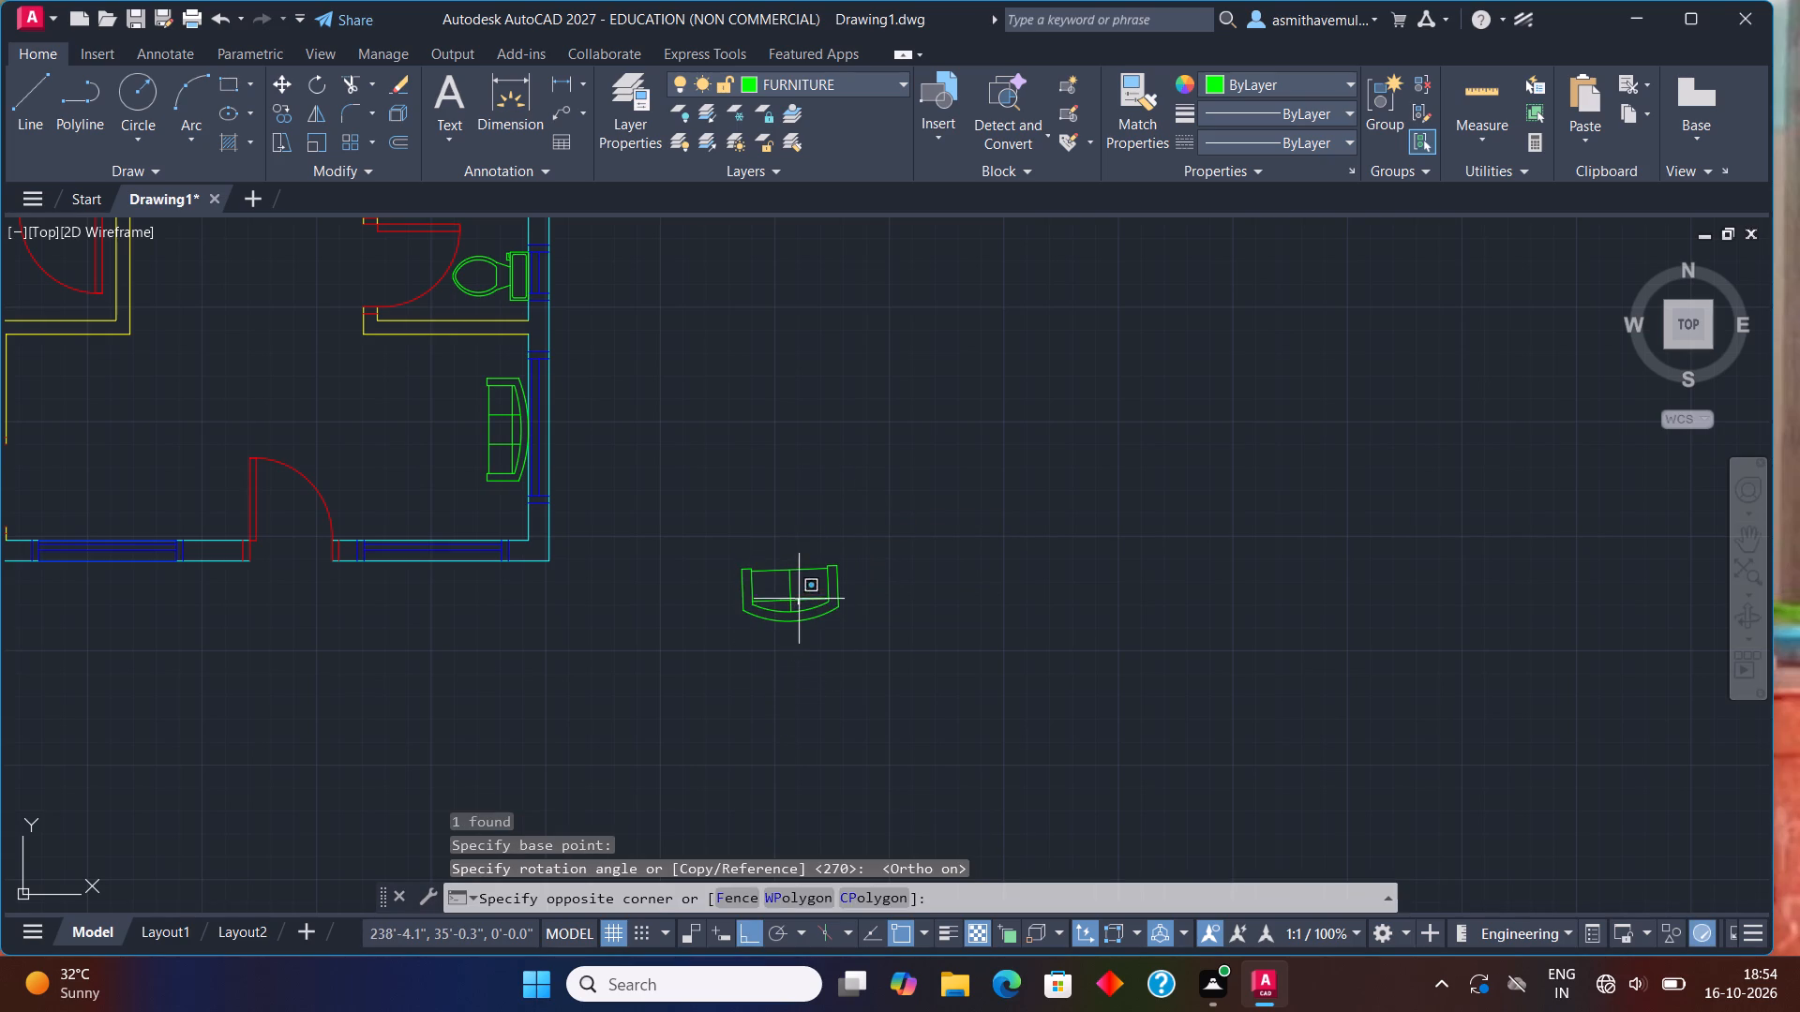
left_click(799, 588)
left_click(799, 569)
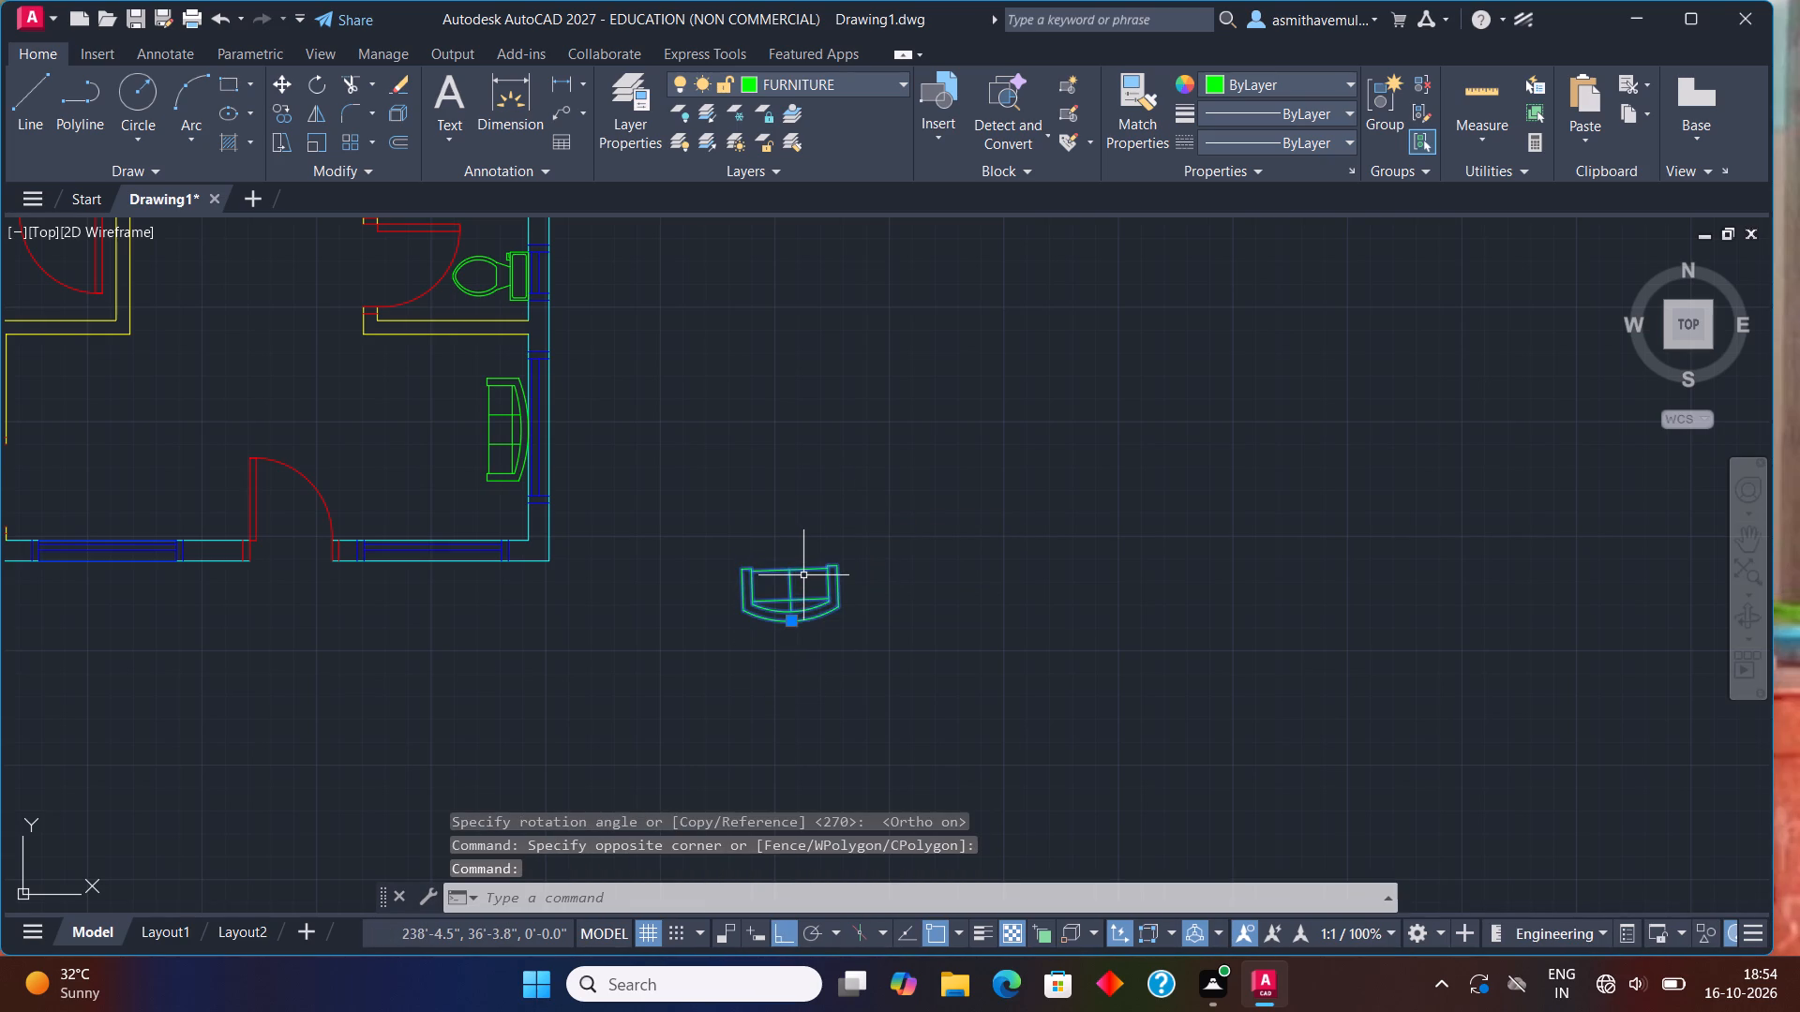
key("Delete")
Copy the two-seat sofa from the upper east bedroom straight south to the open area just below the entrance door.
scroll(555, 413, "down", 1)
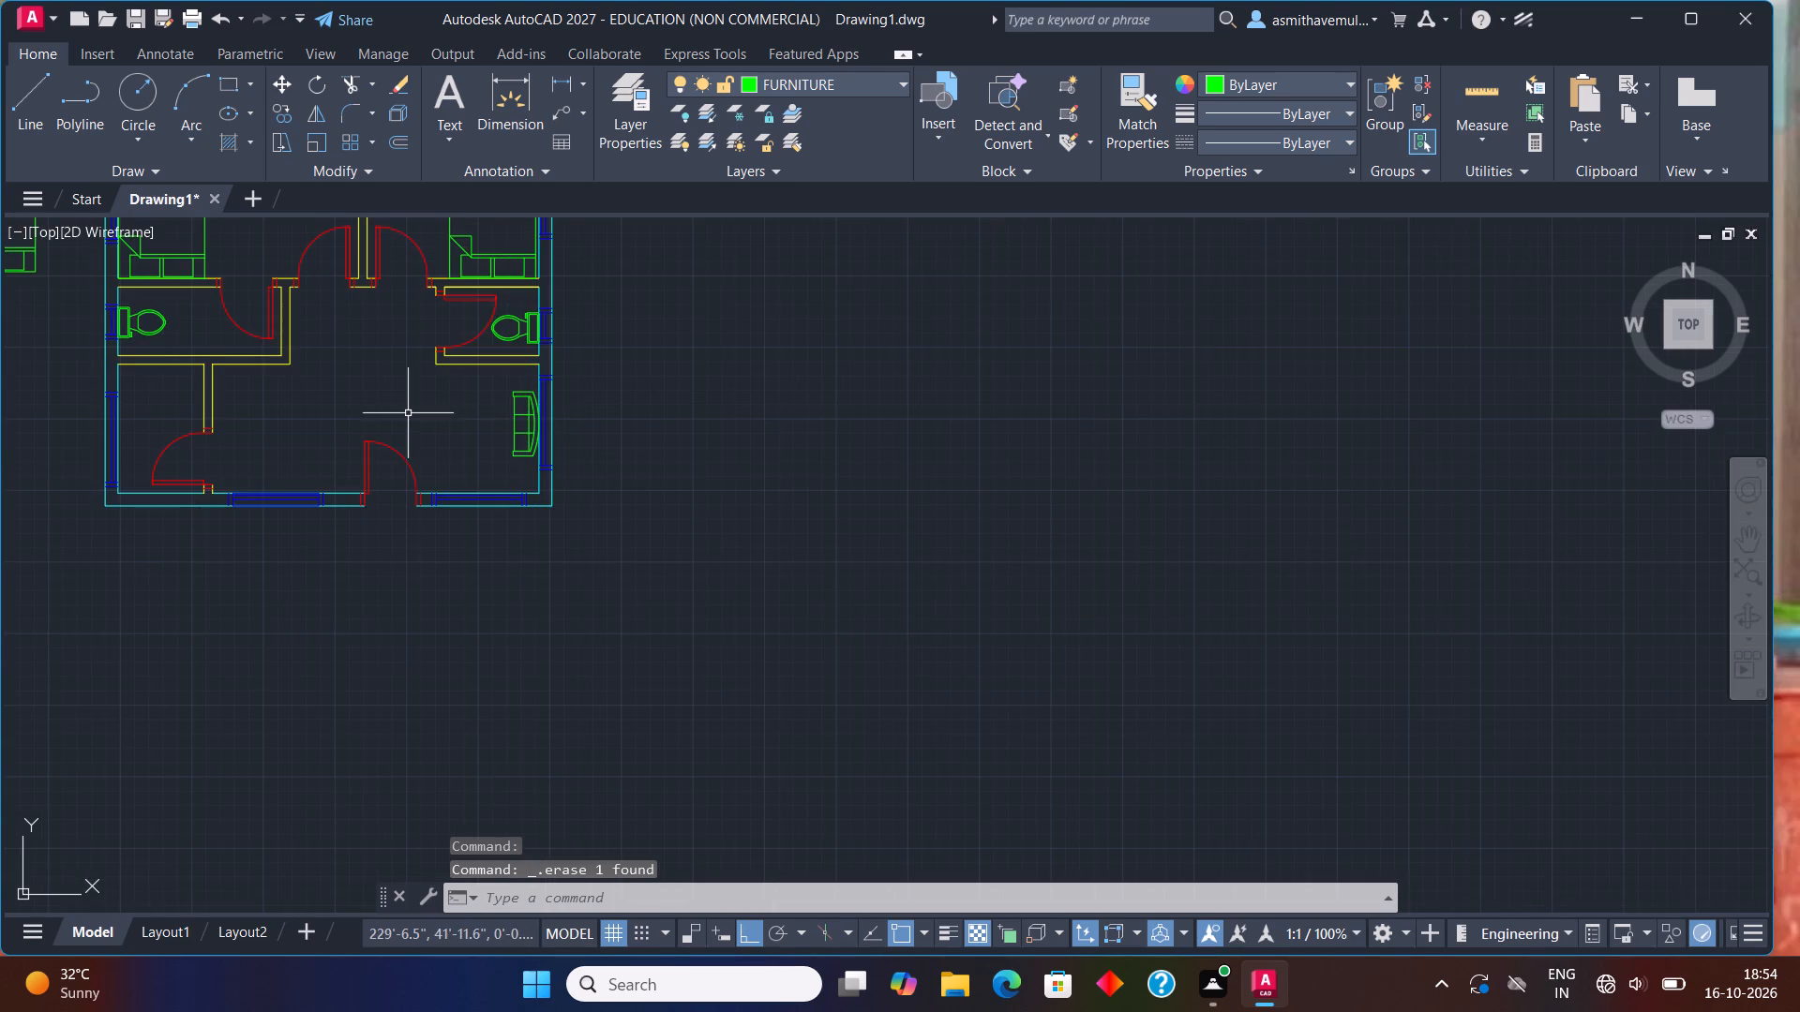
middle_click_drag(405, 411, 443, 597)
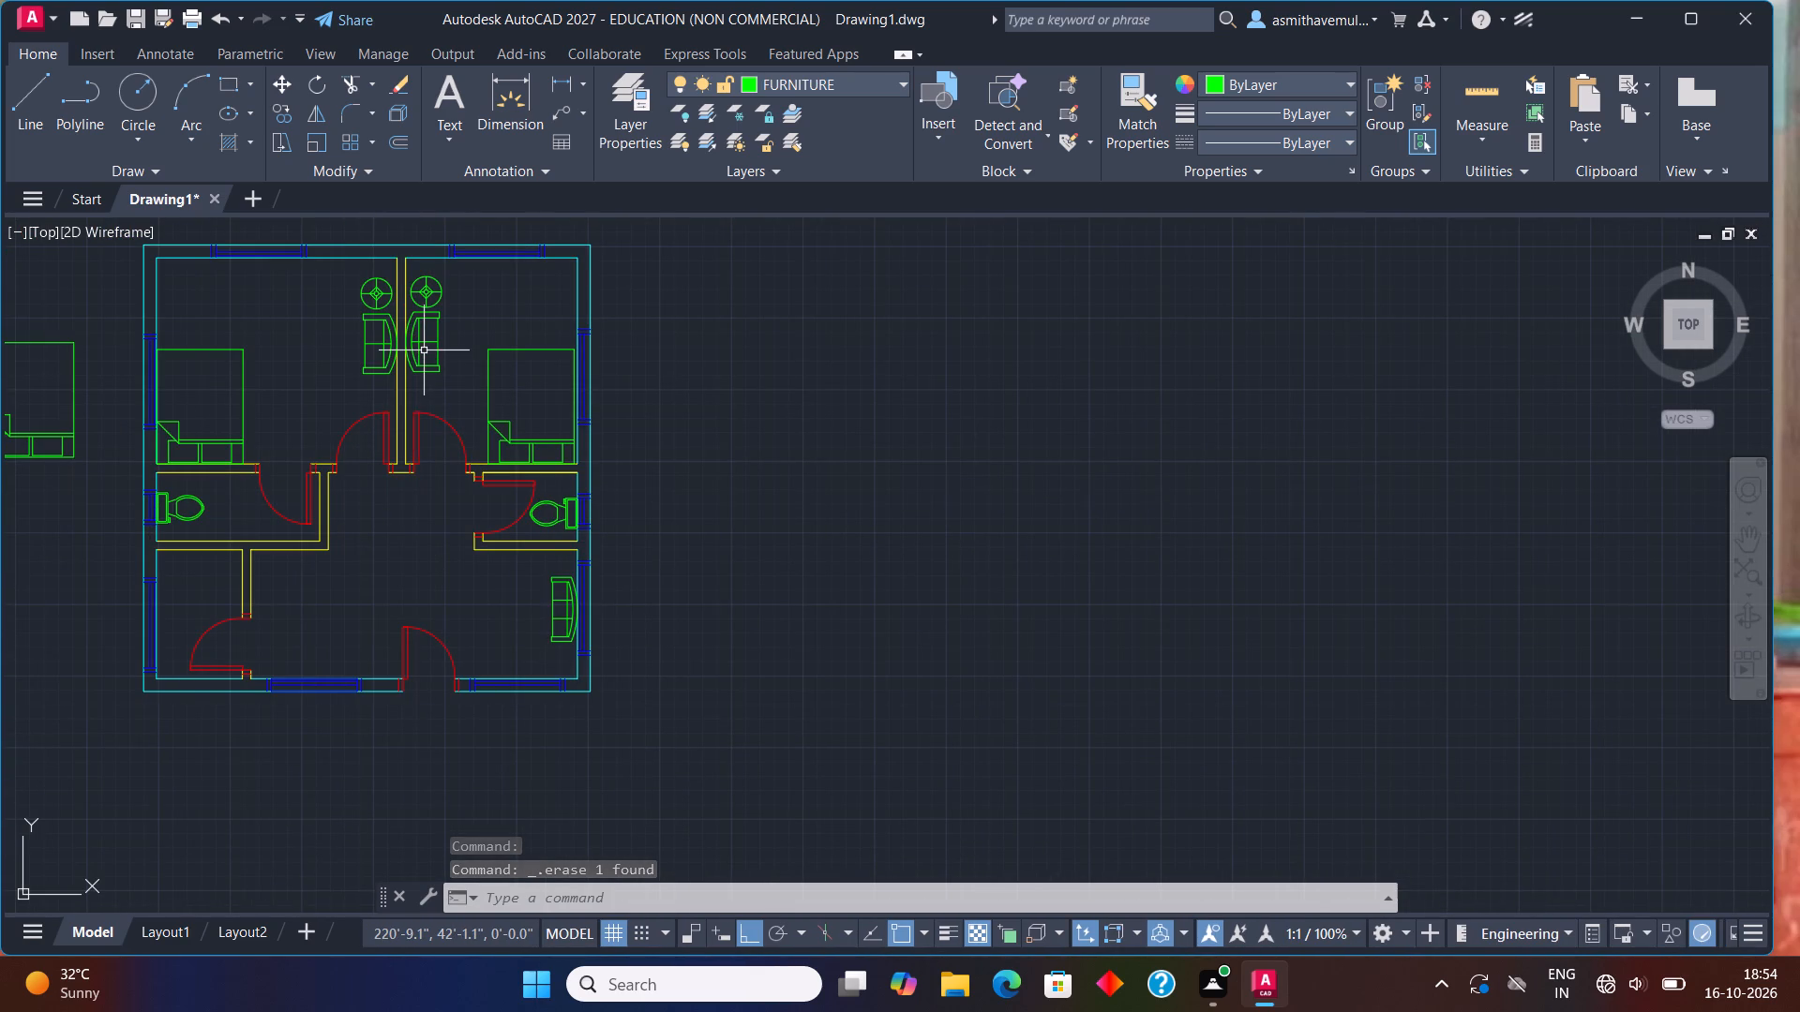
left_click(425, 342)
key("c")
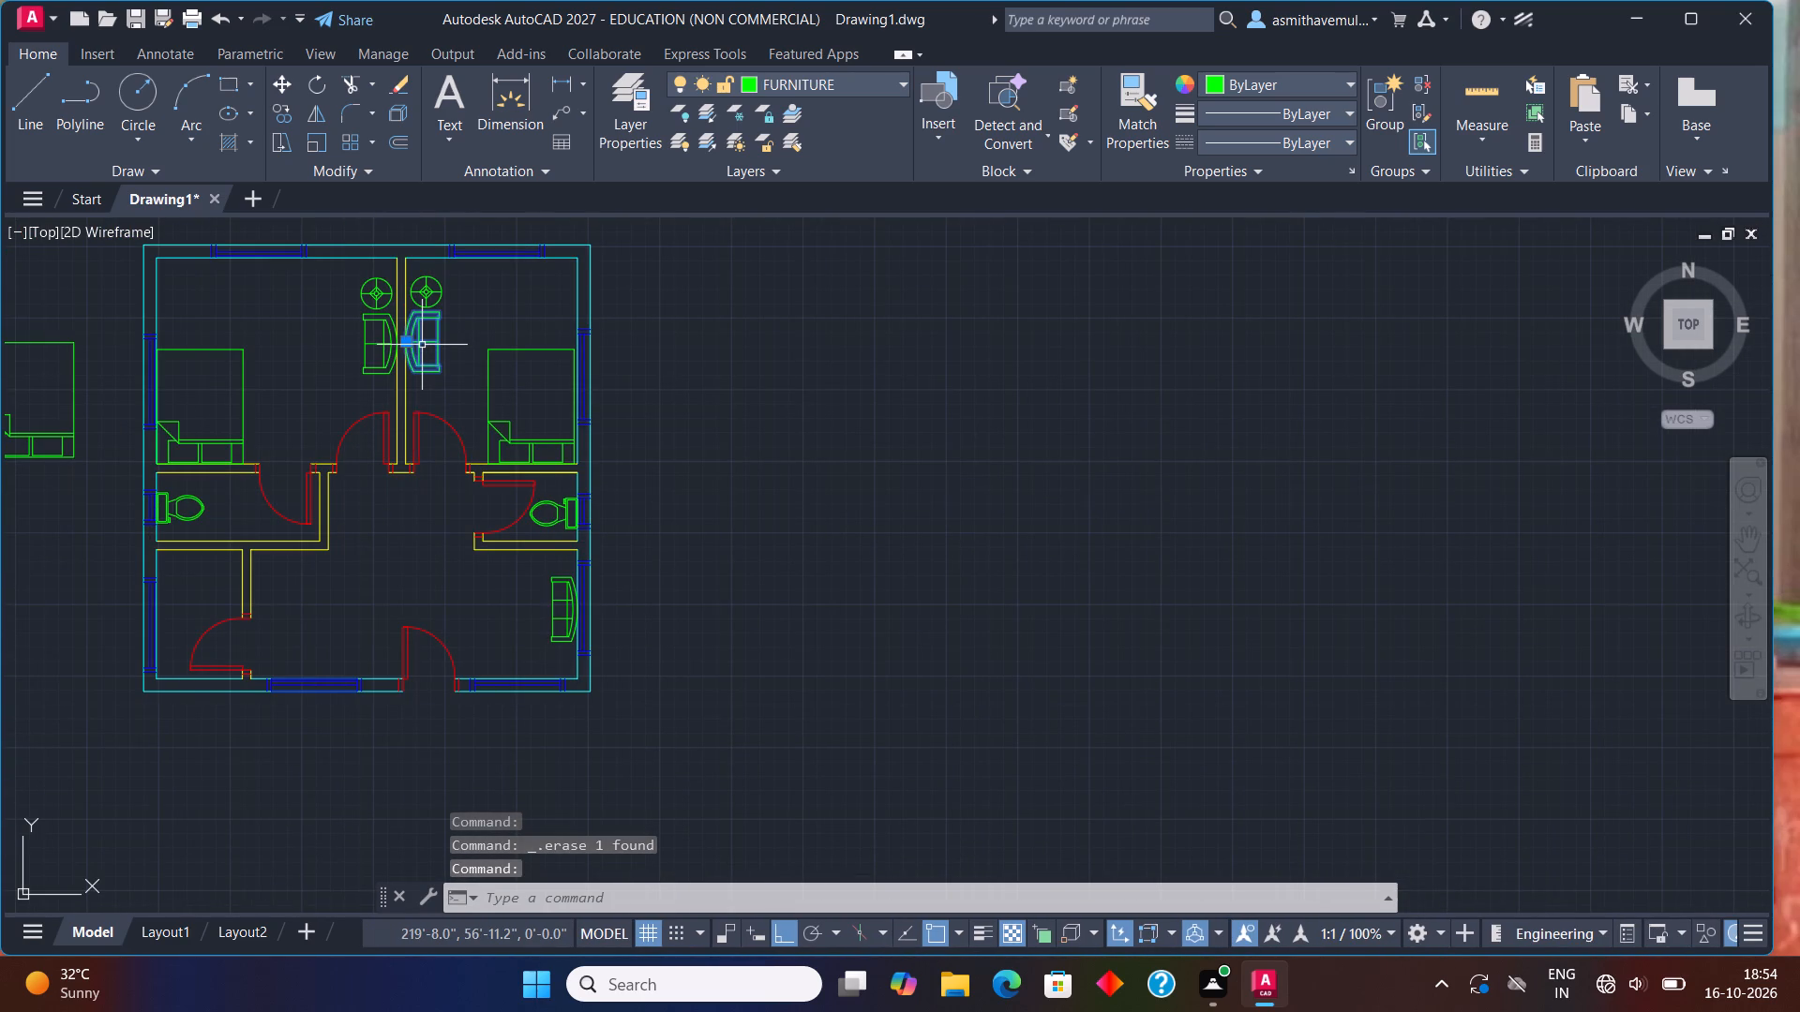
type("OPY")
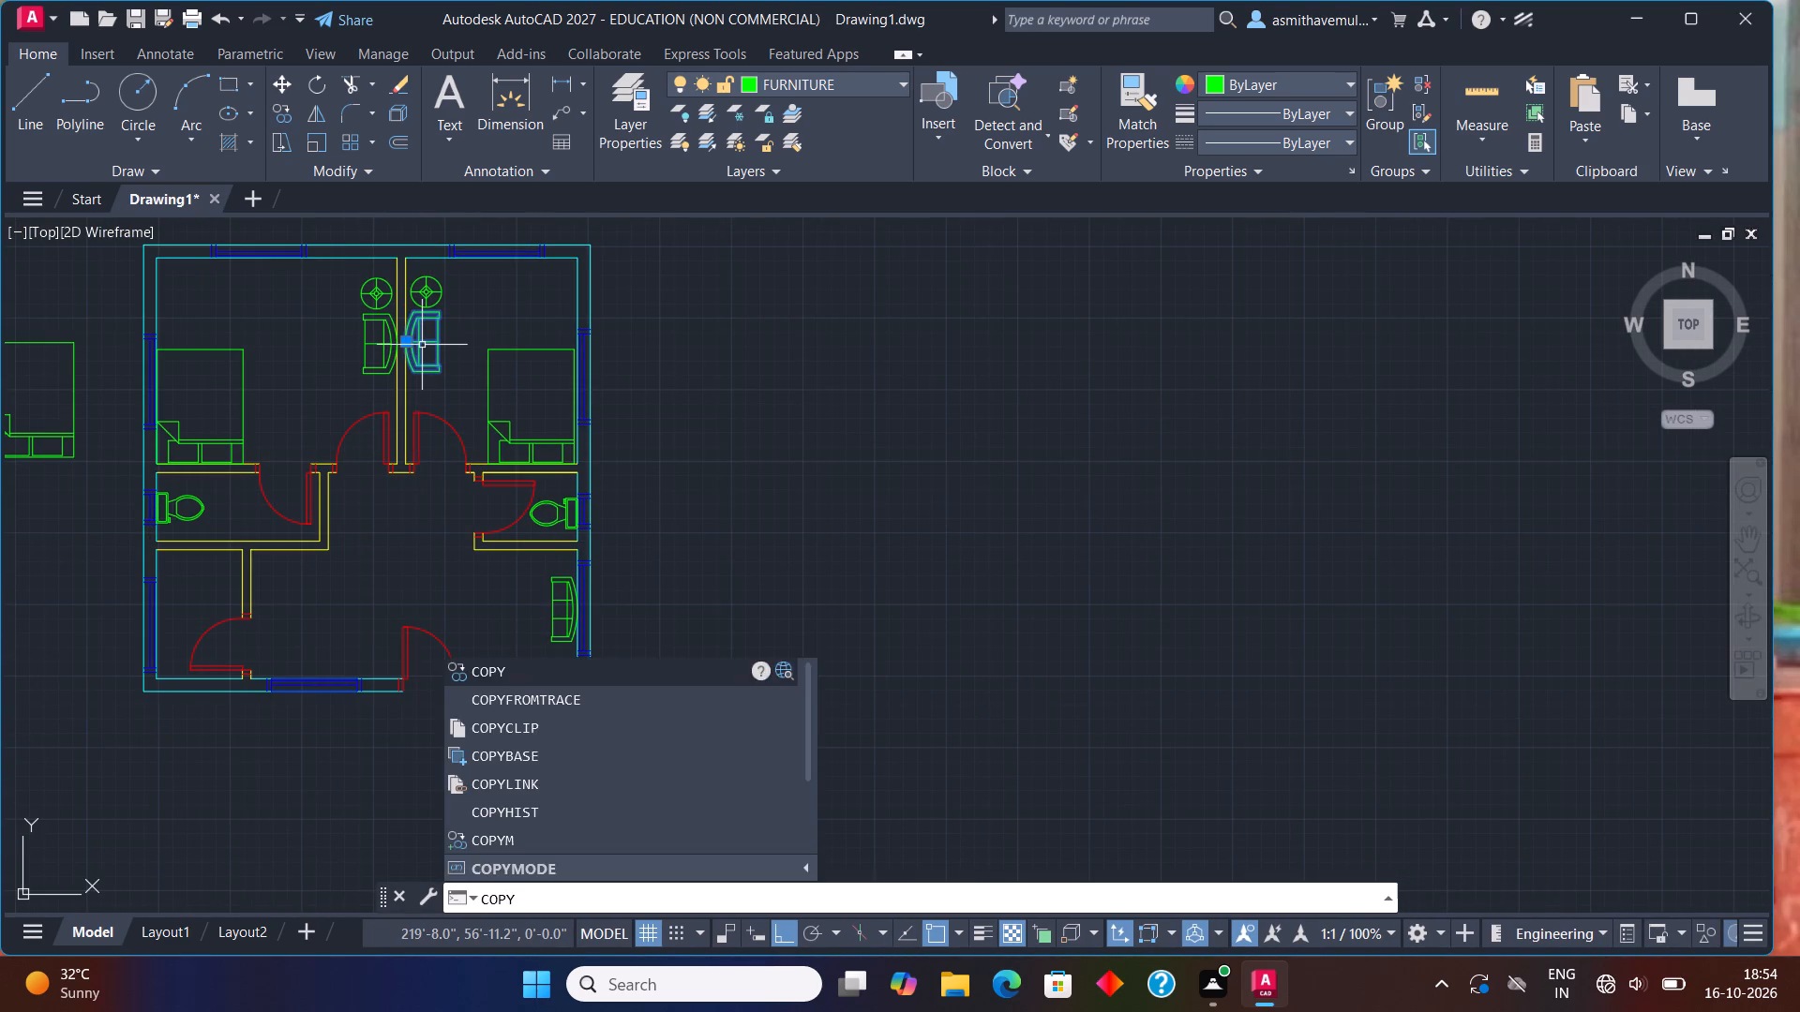
key("Return")
left_click(424, 347)
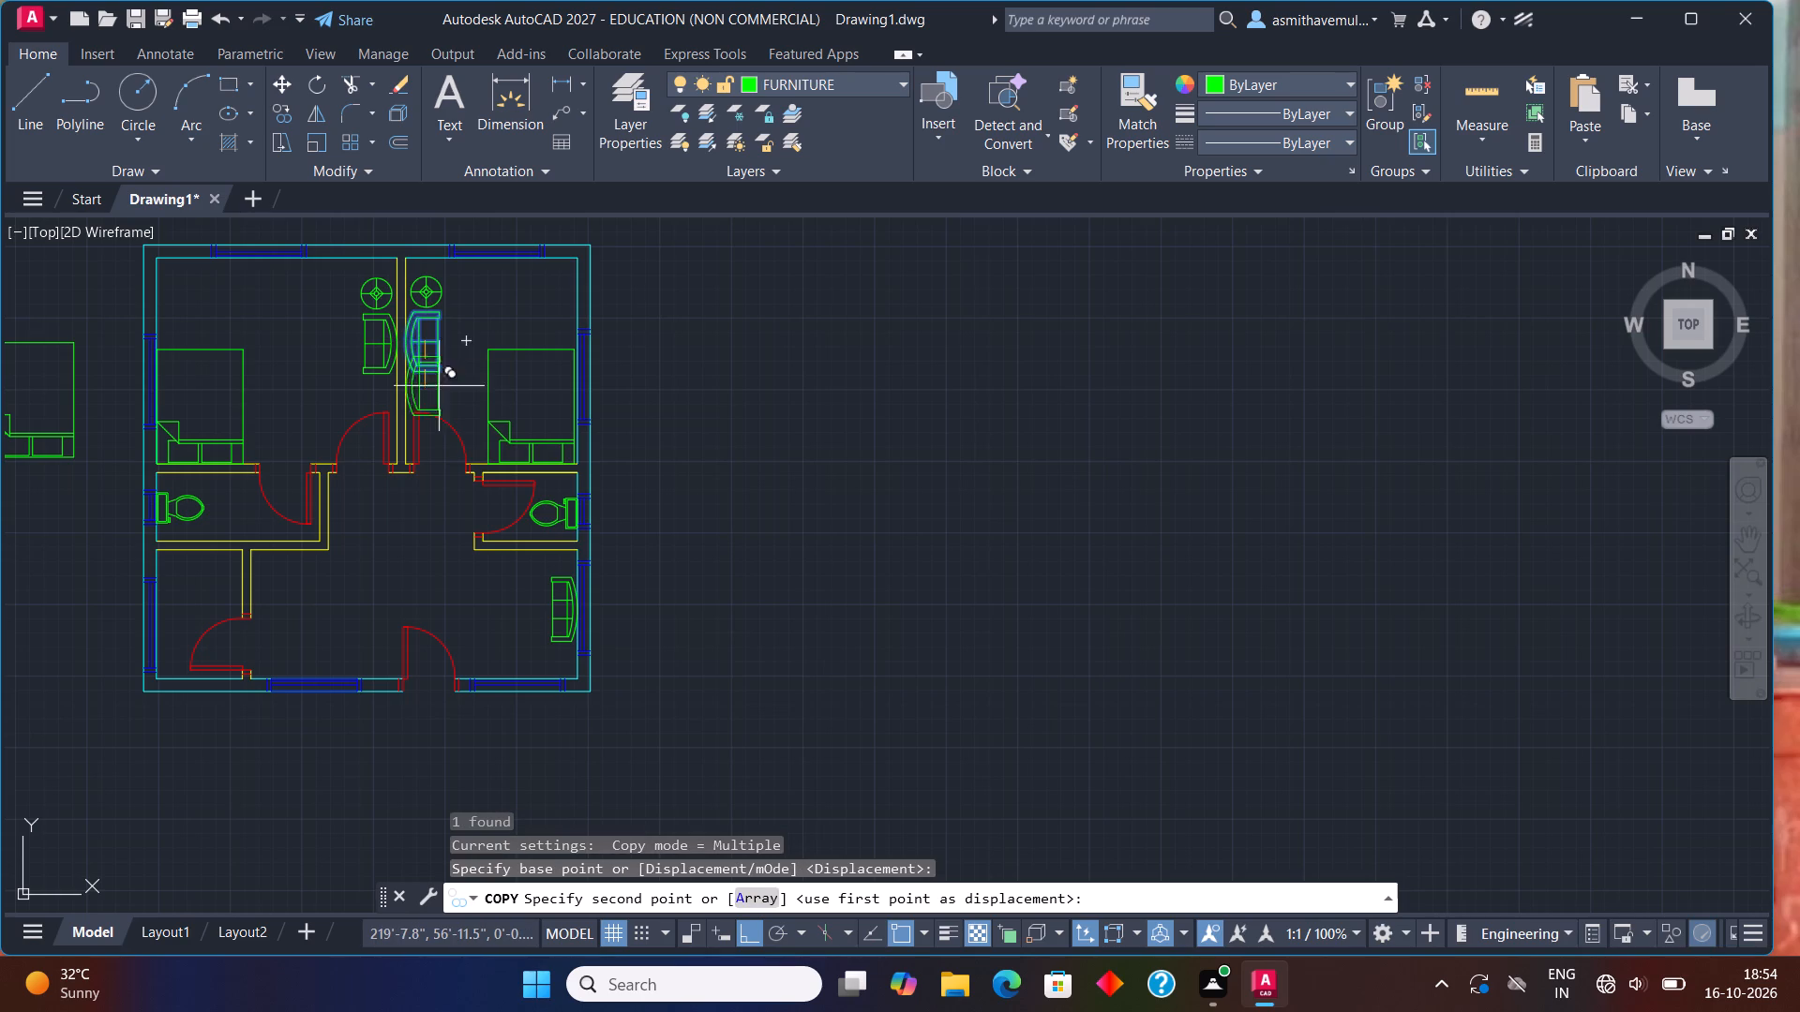
left_click(713, 766)
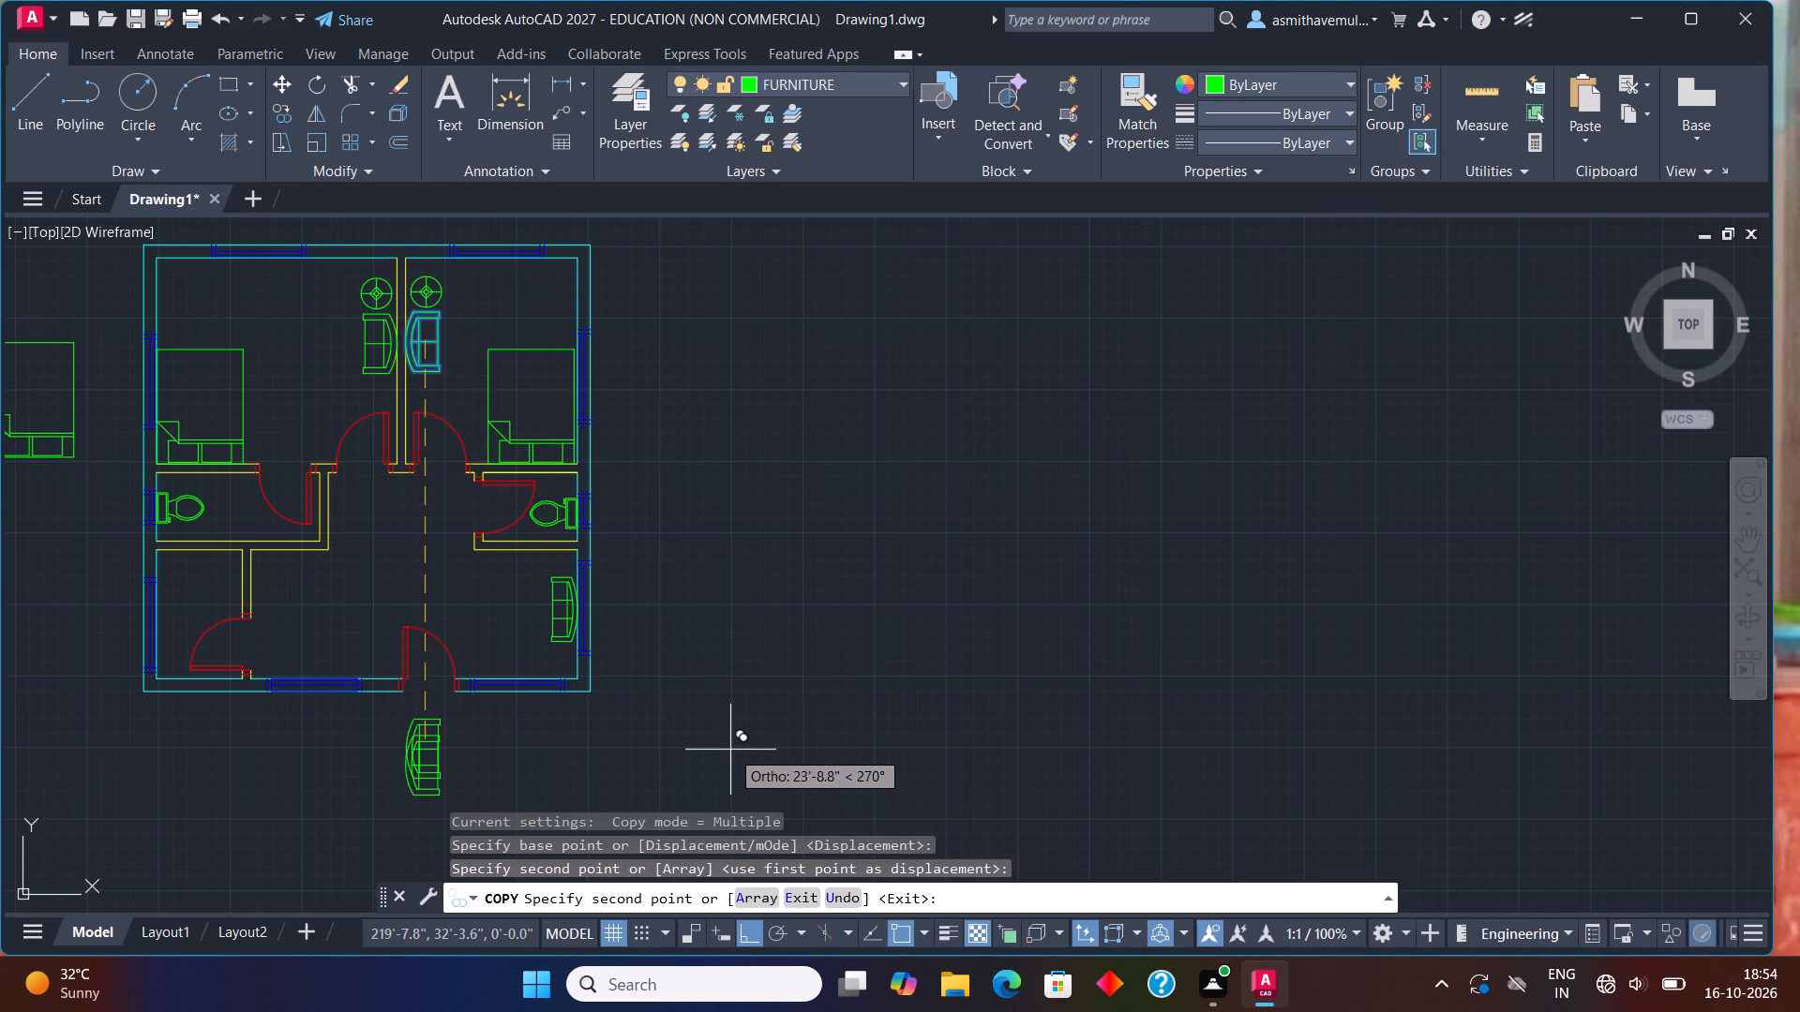
key("Escape")
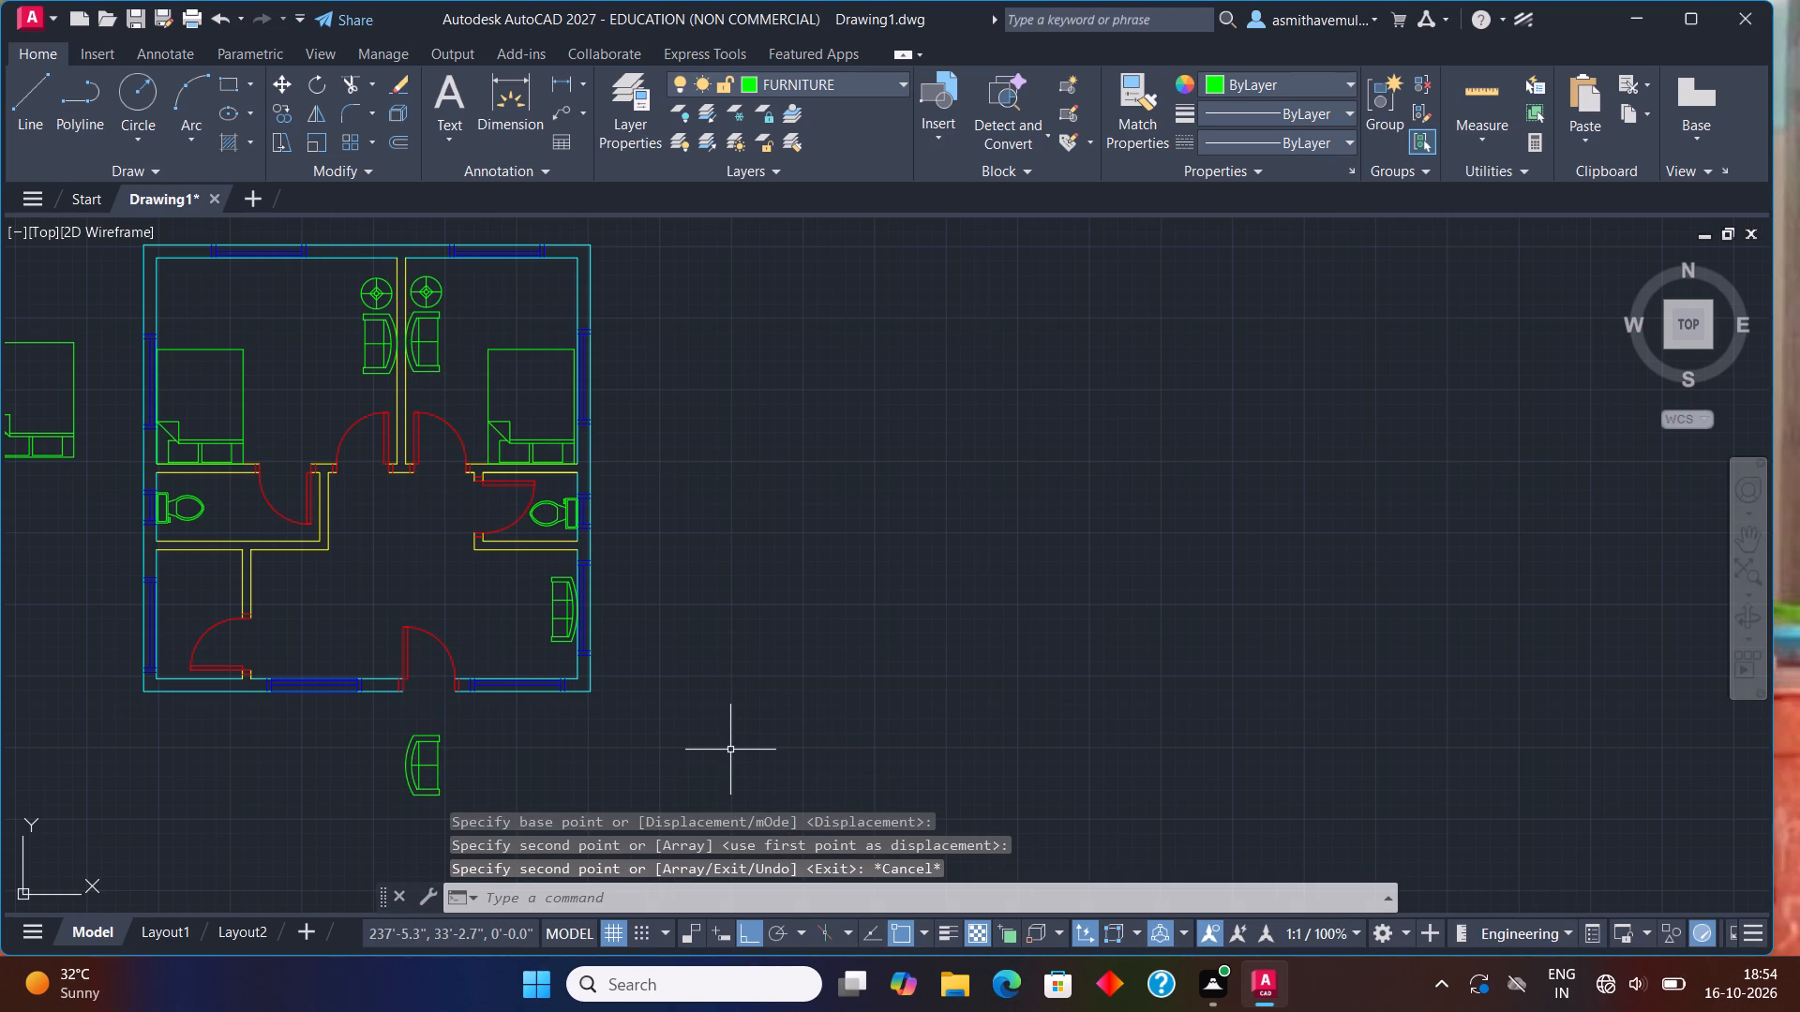
Rotate the sofa copy 90° counterclockwise about its northeast corner so its curved back faces south.
middle_click_drag(721, 737, 749, 643)
scroll(537, 628, "up", 1)
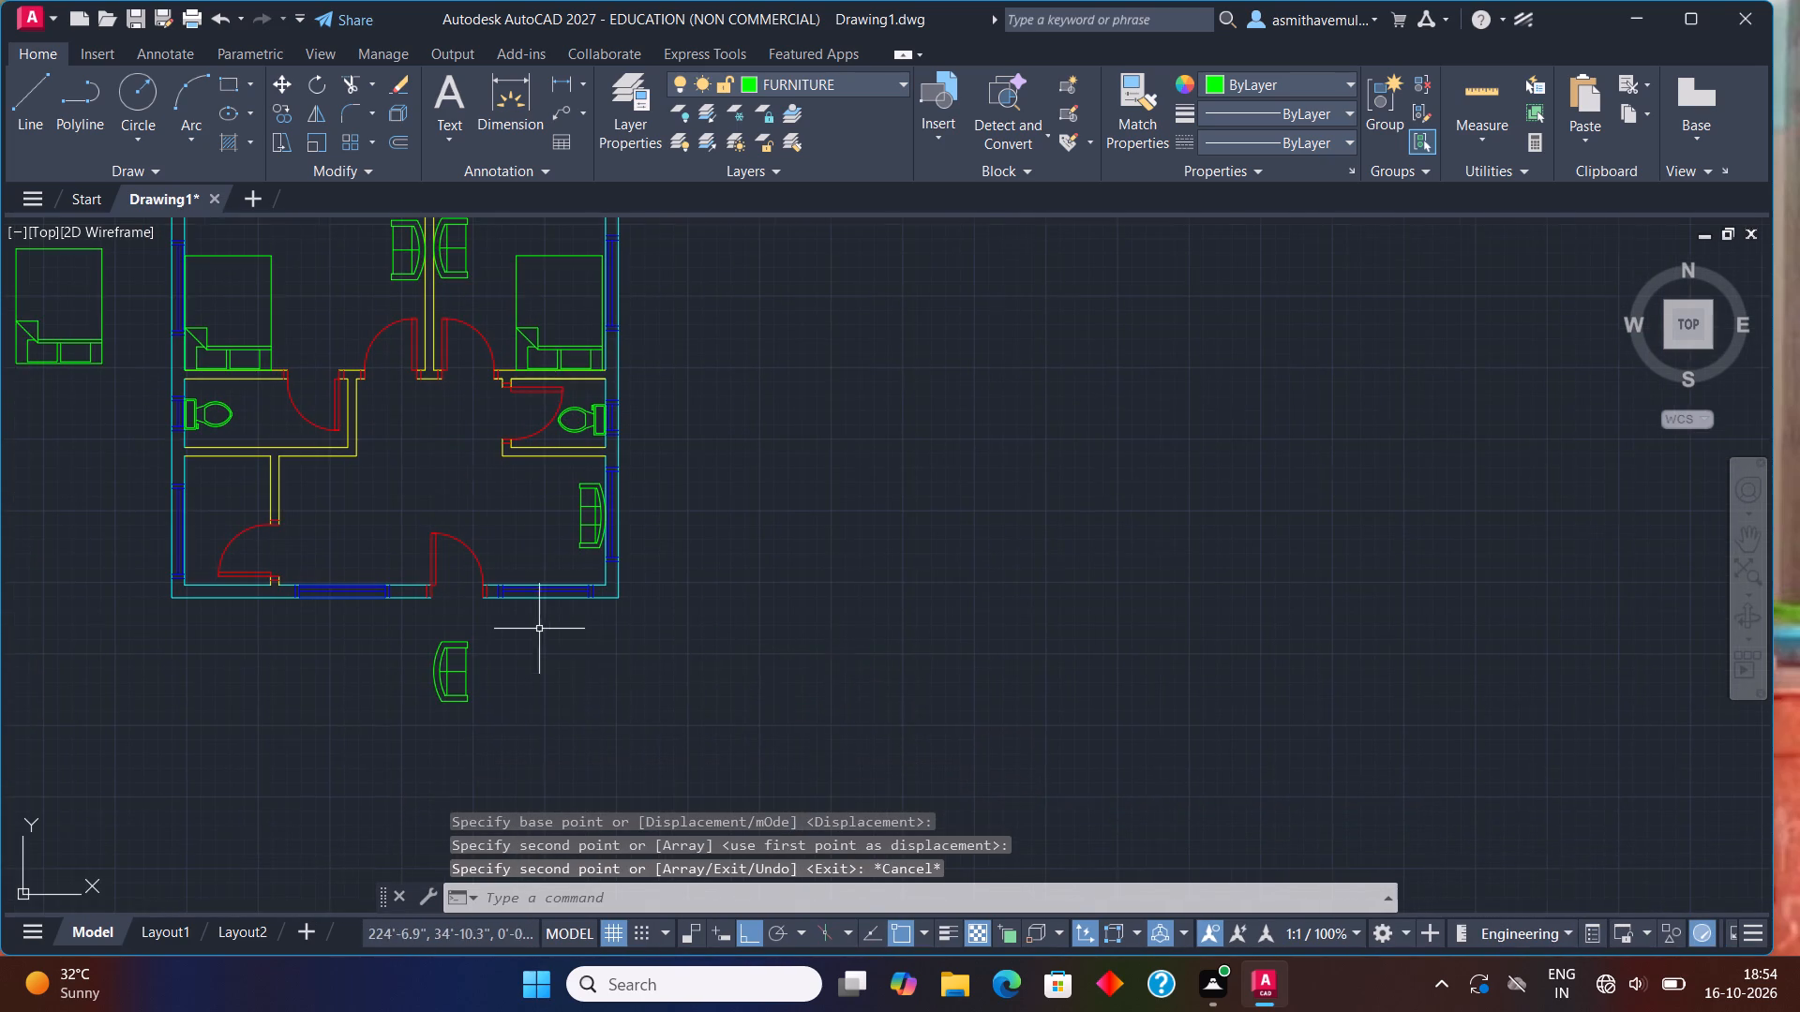
middle_click_drag(465, 629, 525, 501)
left_click_drag(512, 513, 296, 625)
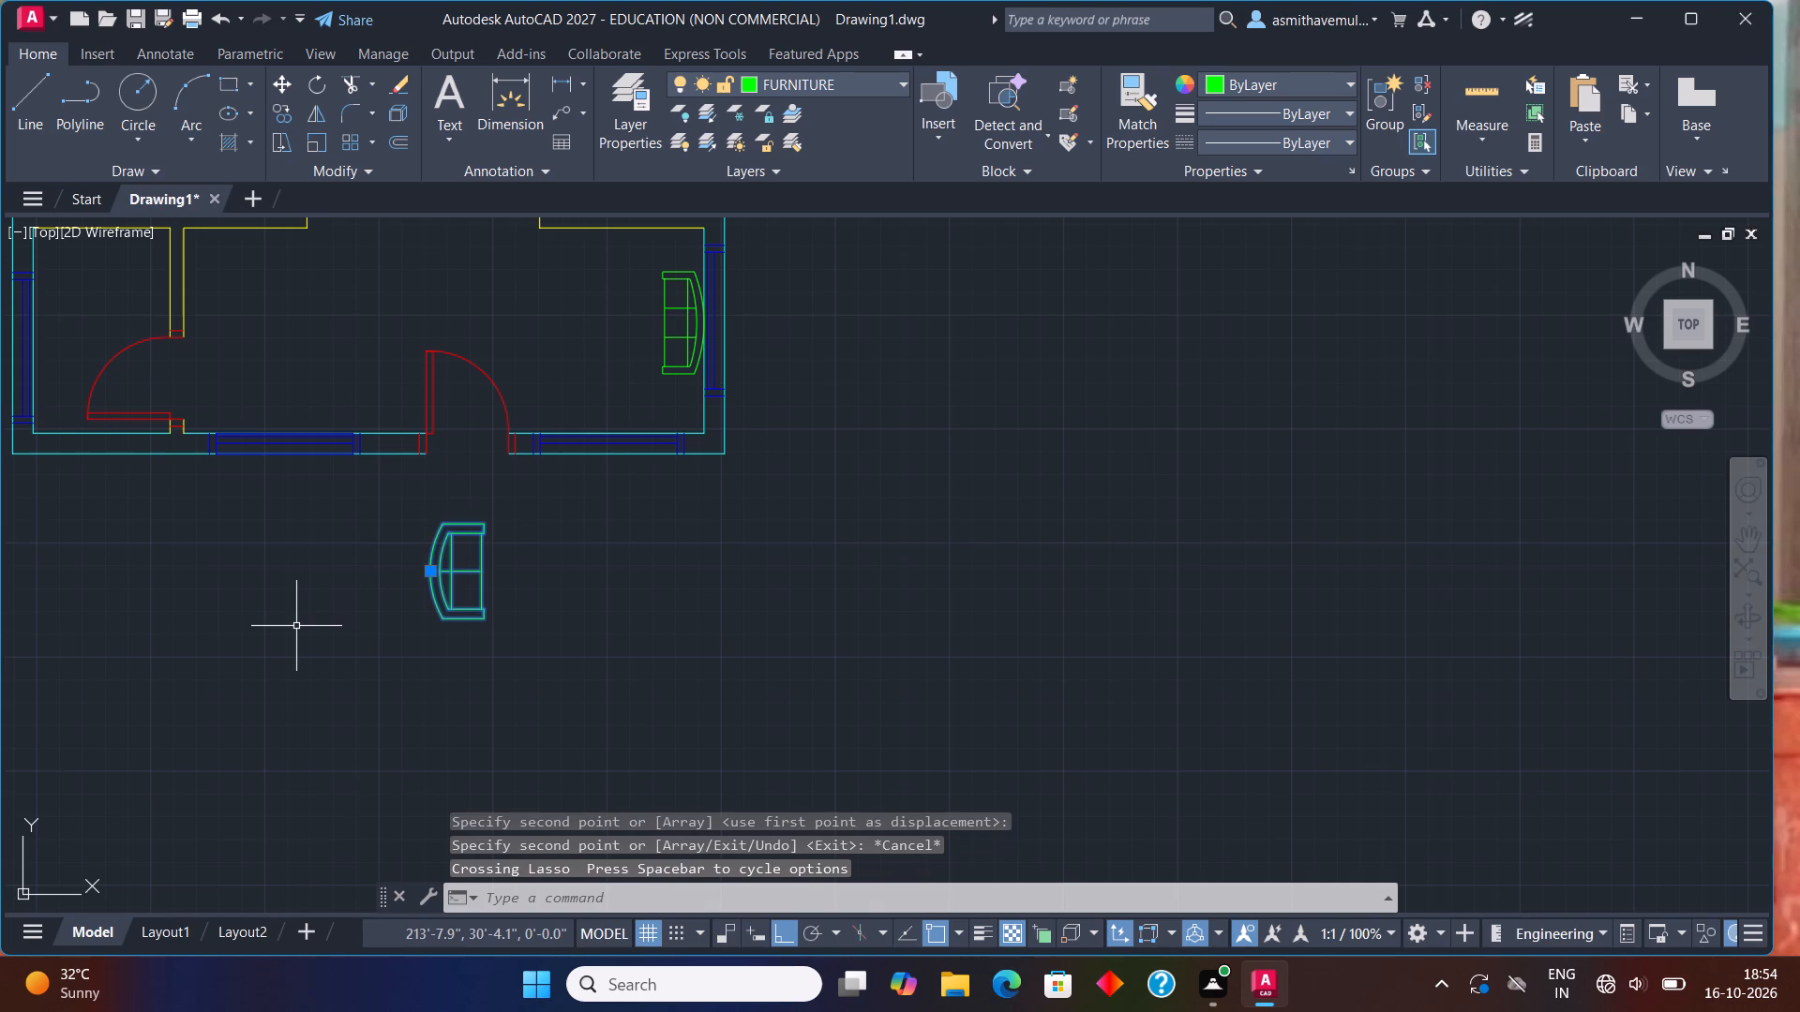
type("RO")
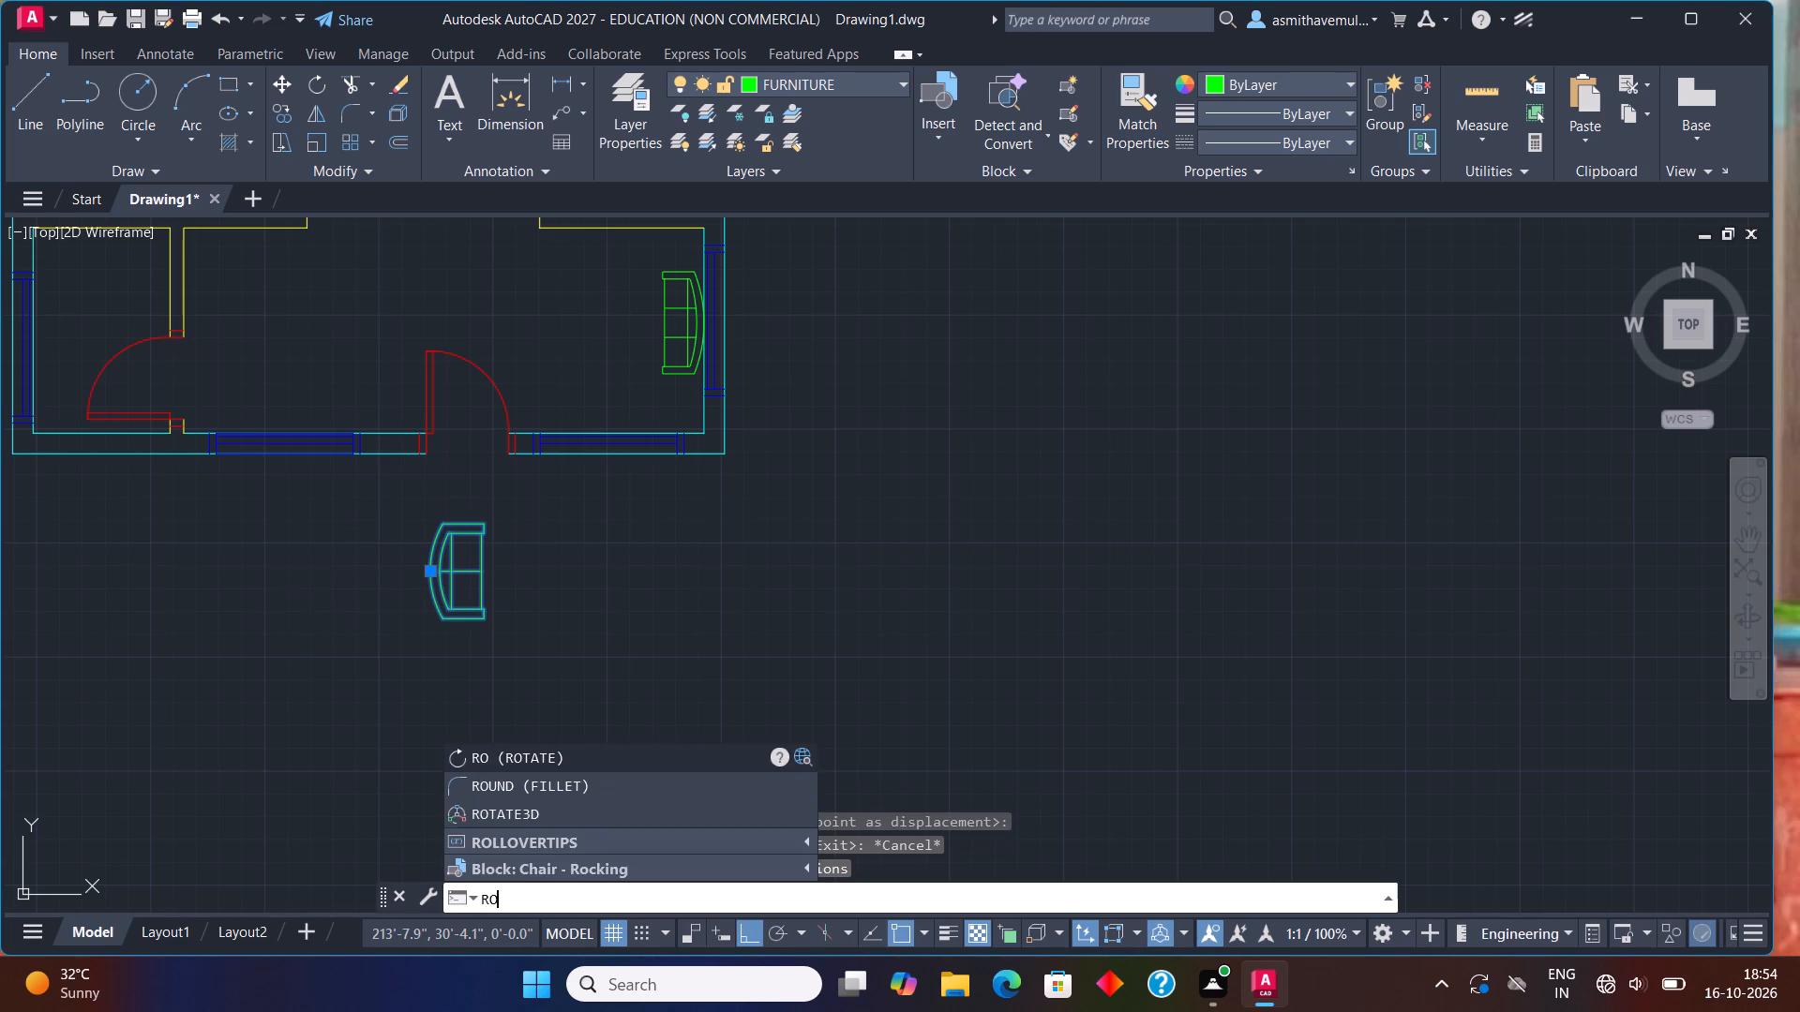
key("Return")
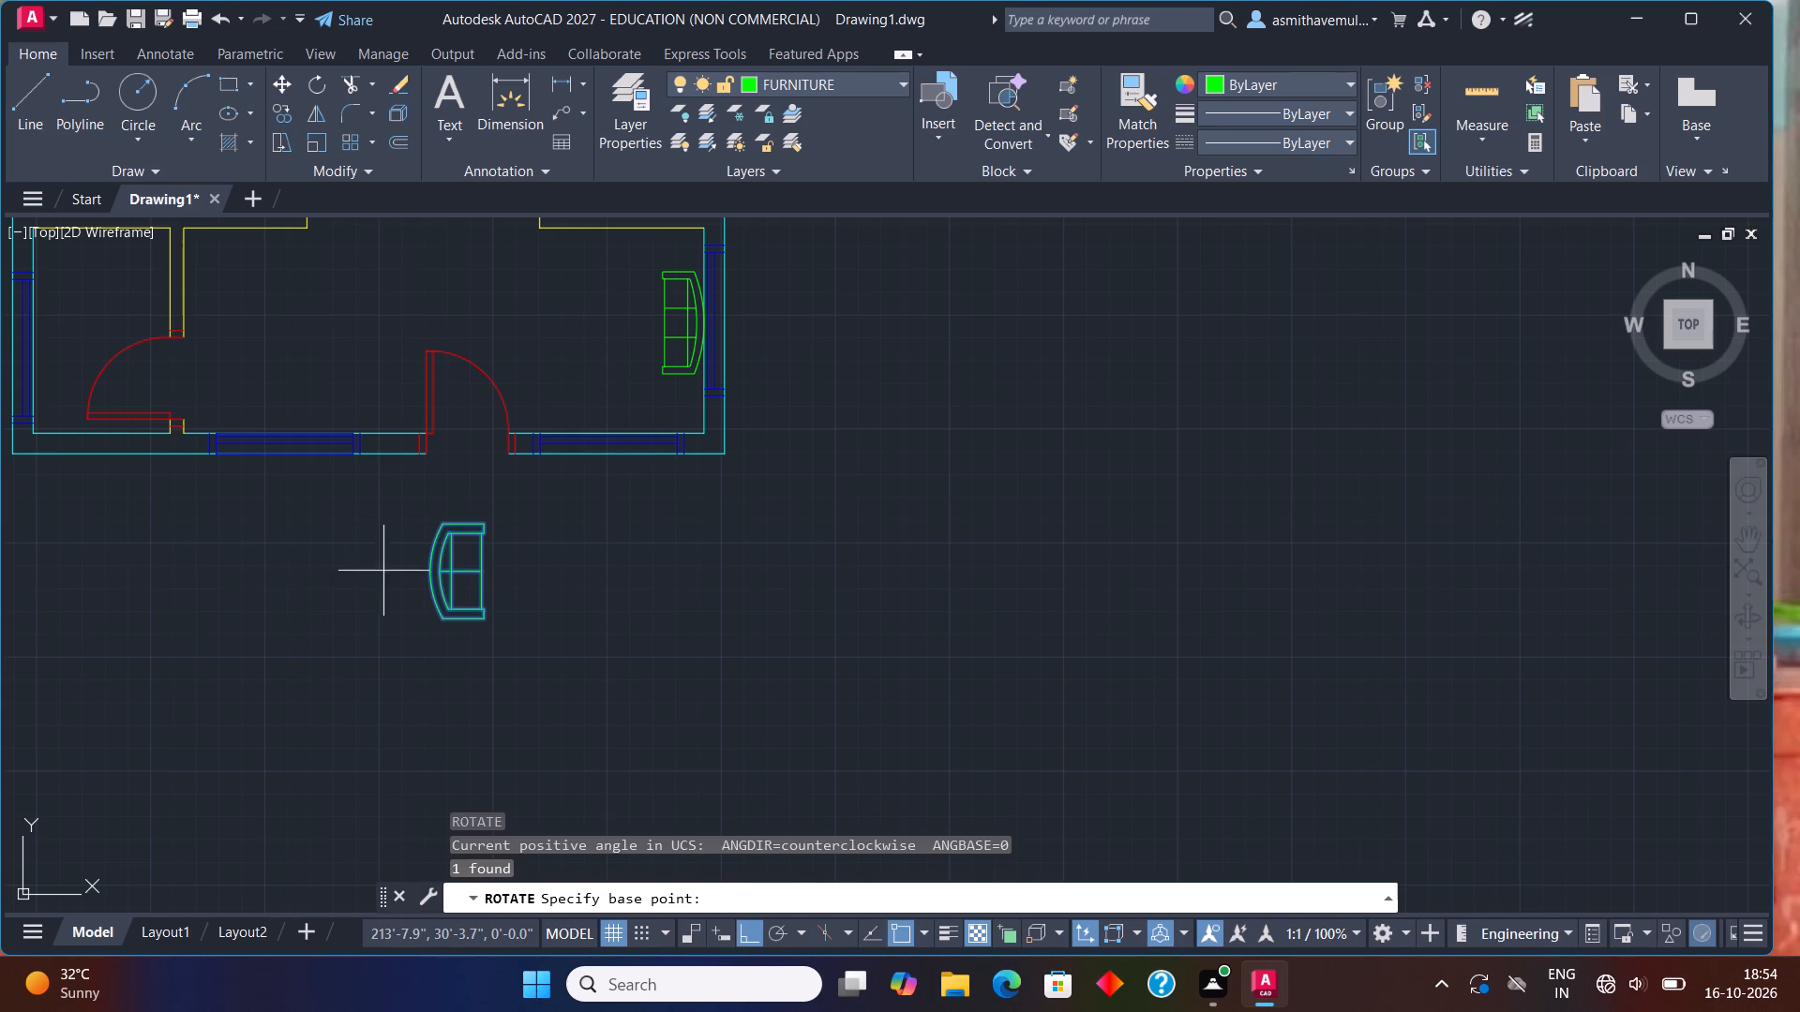
left_click(492, 523)
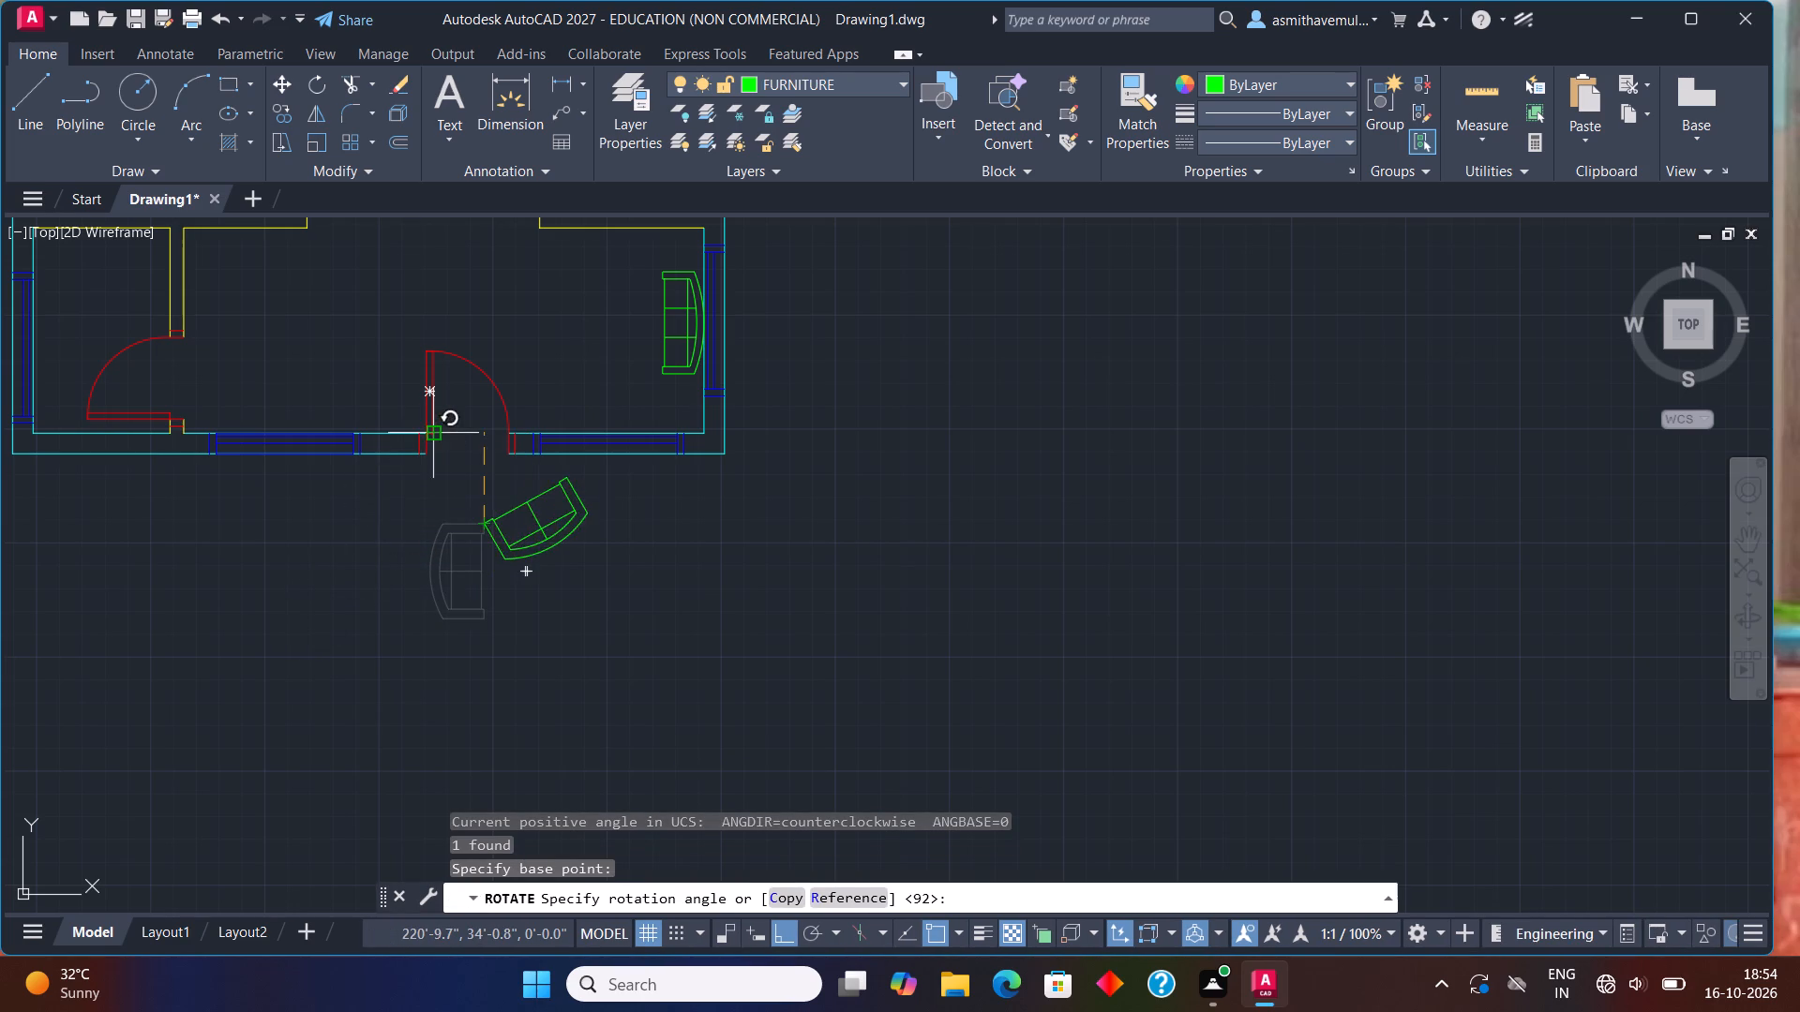
left_click(485, 438)
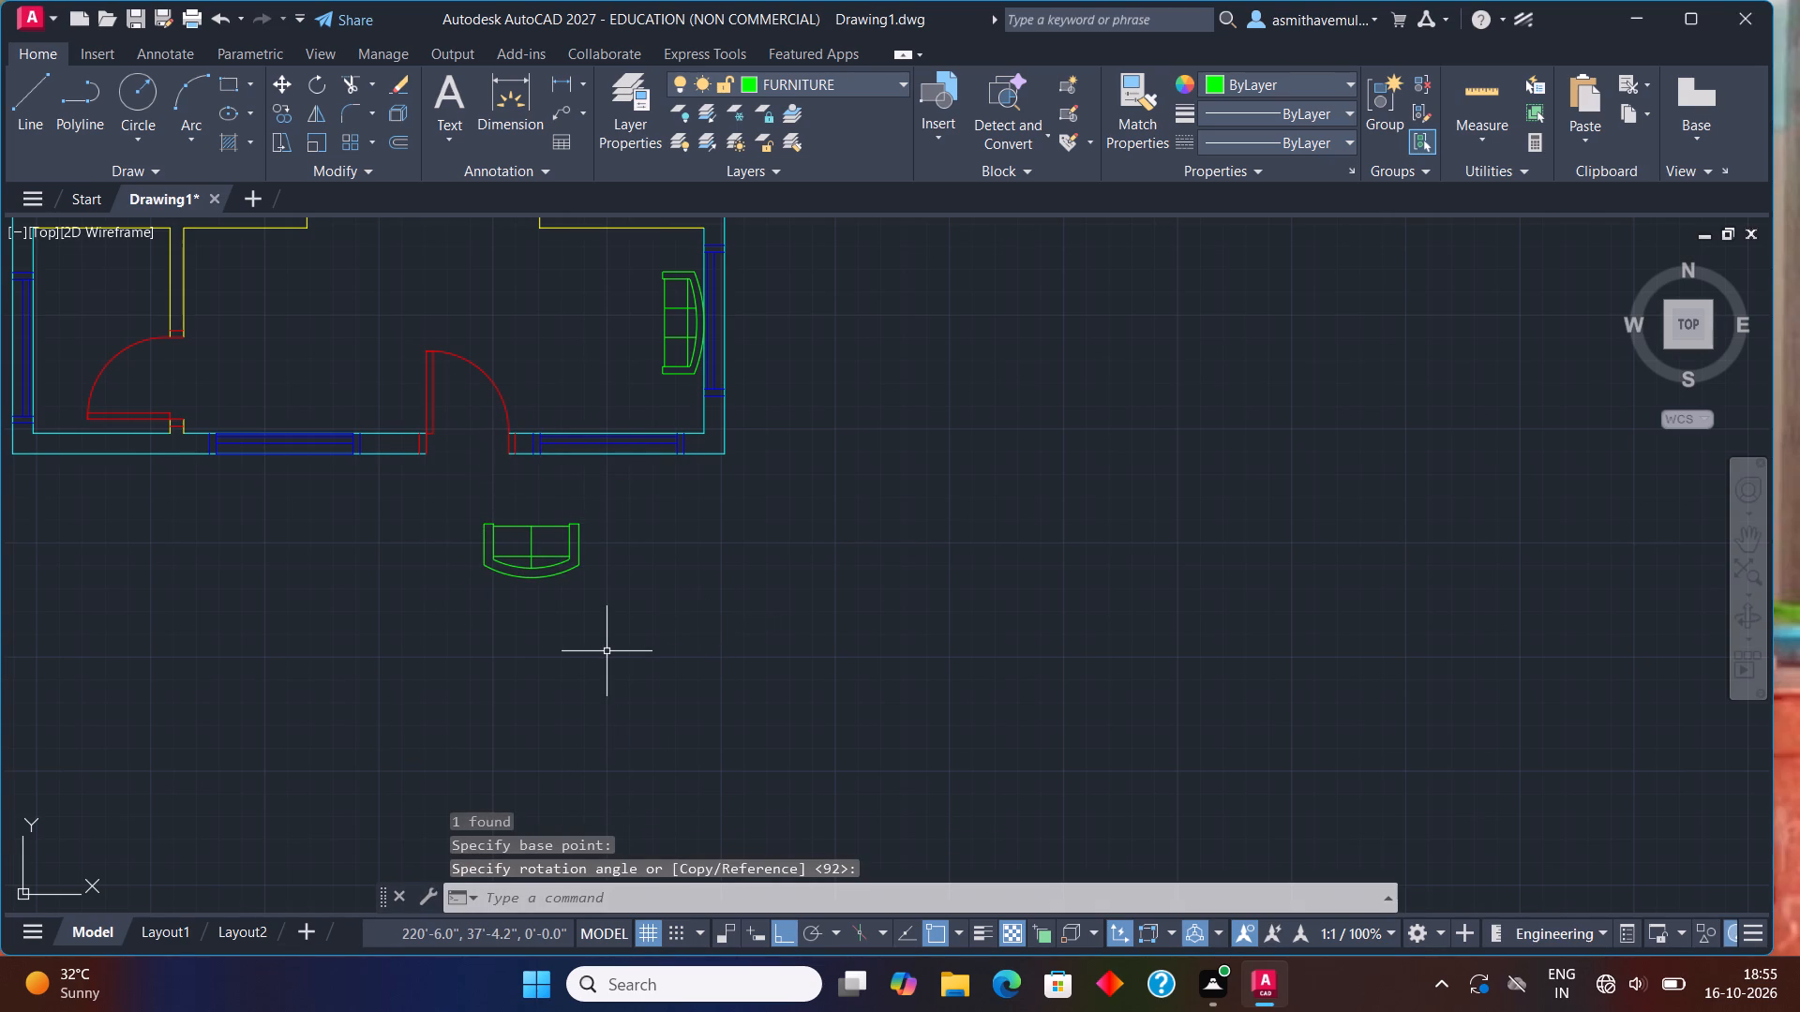
With Ortho off, move the rotated two-seat sofa by its back's midpoint onto the south wall's inner face at the southeast room's window.
key("m")
key("Return")
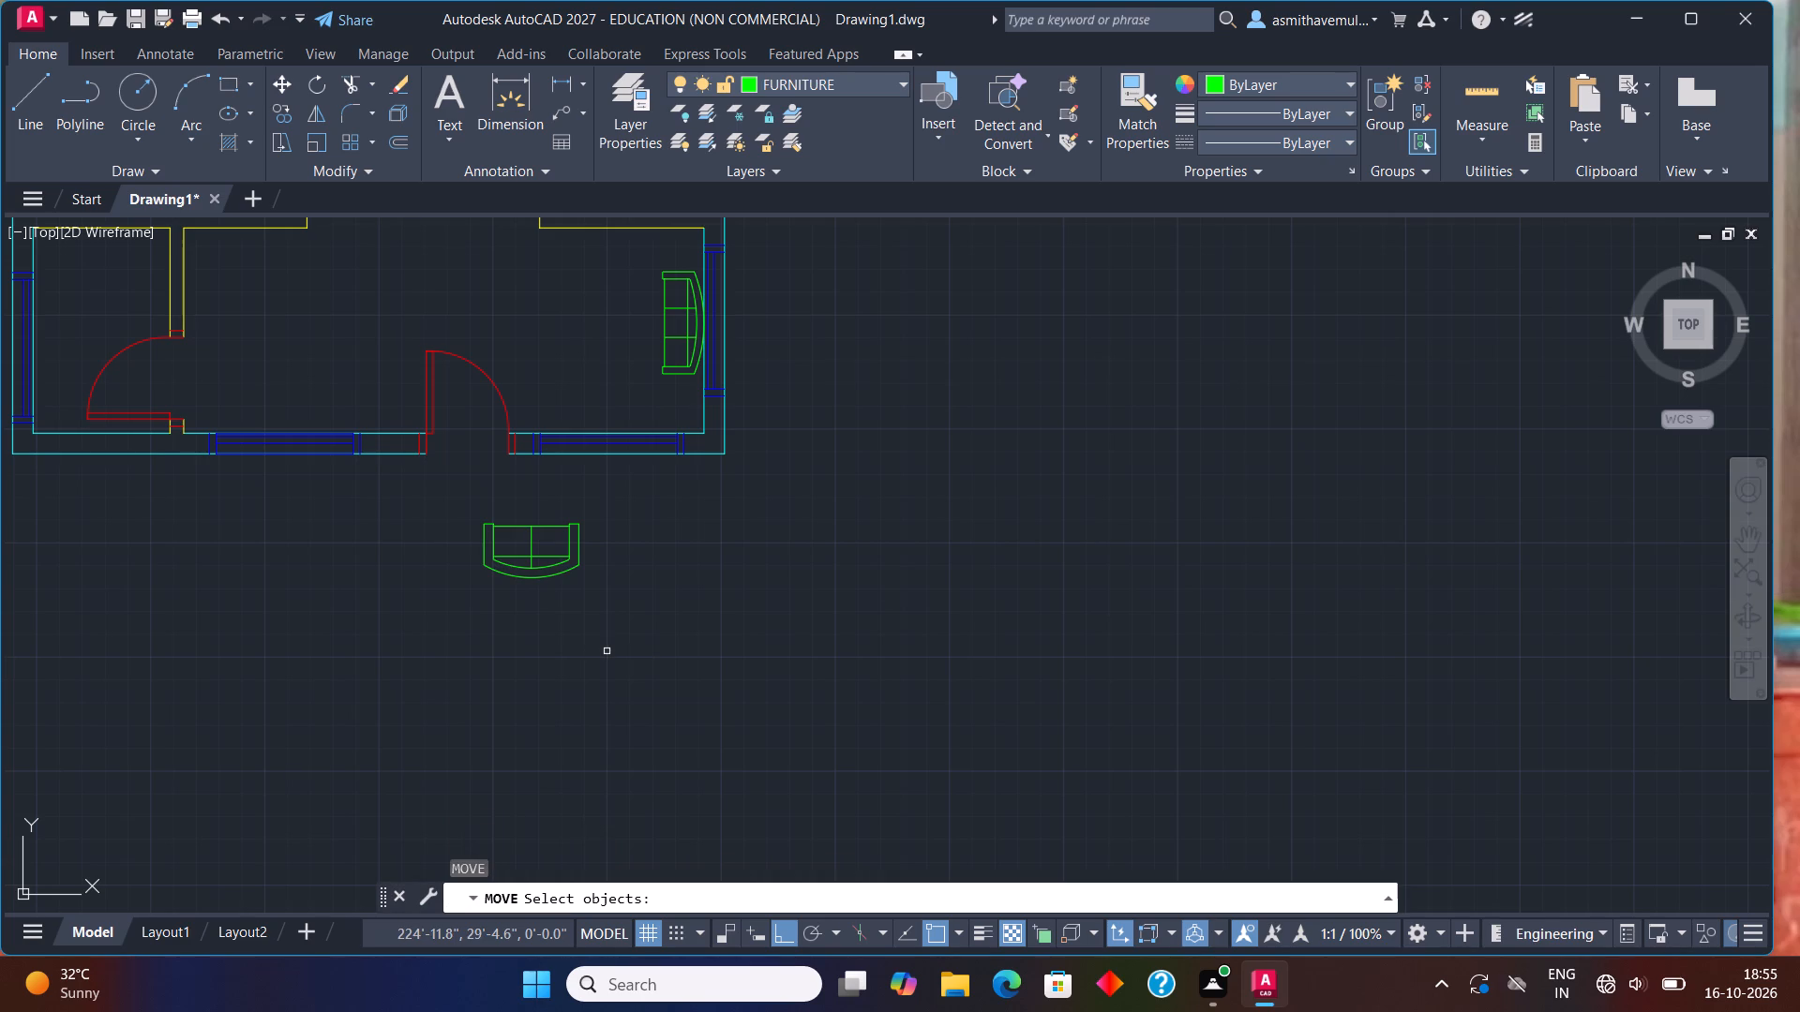
key("F8")
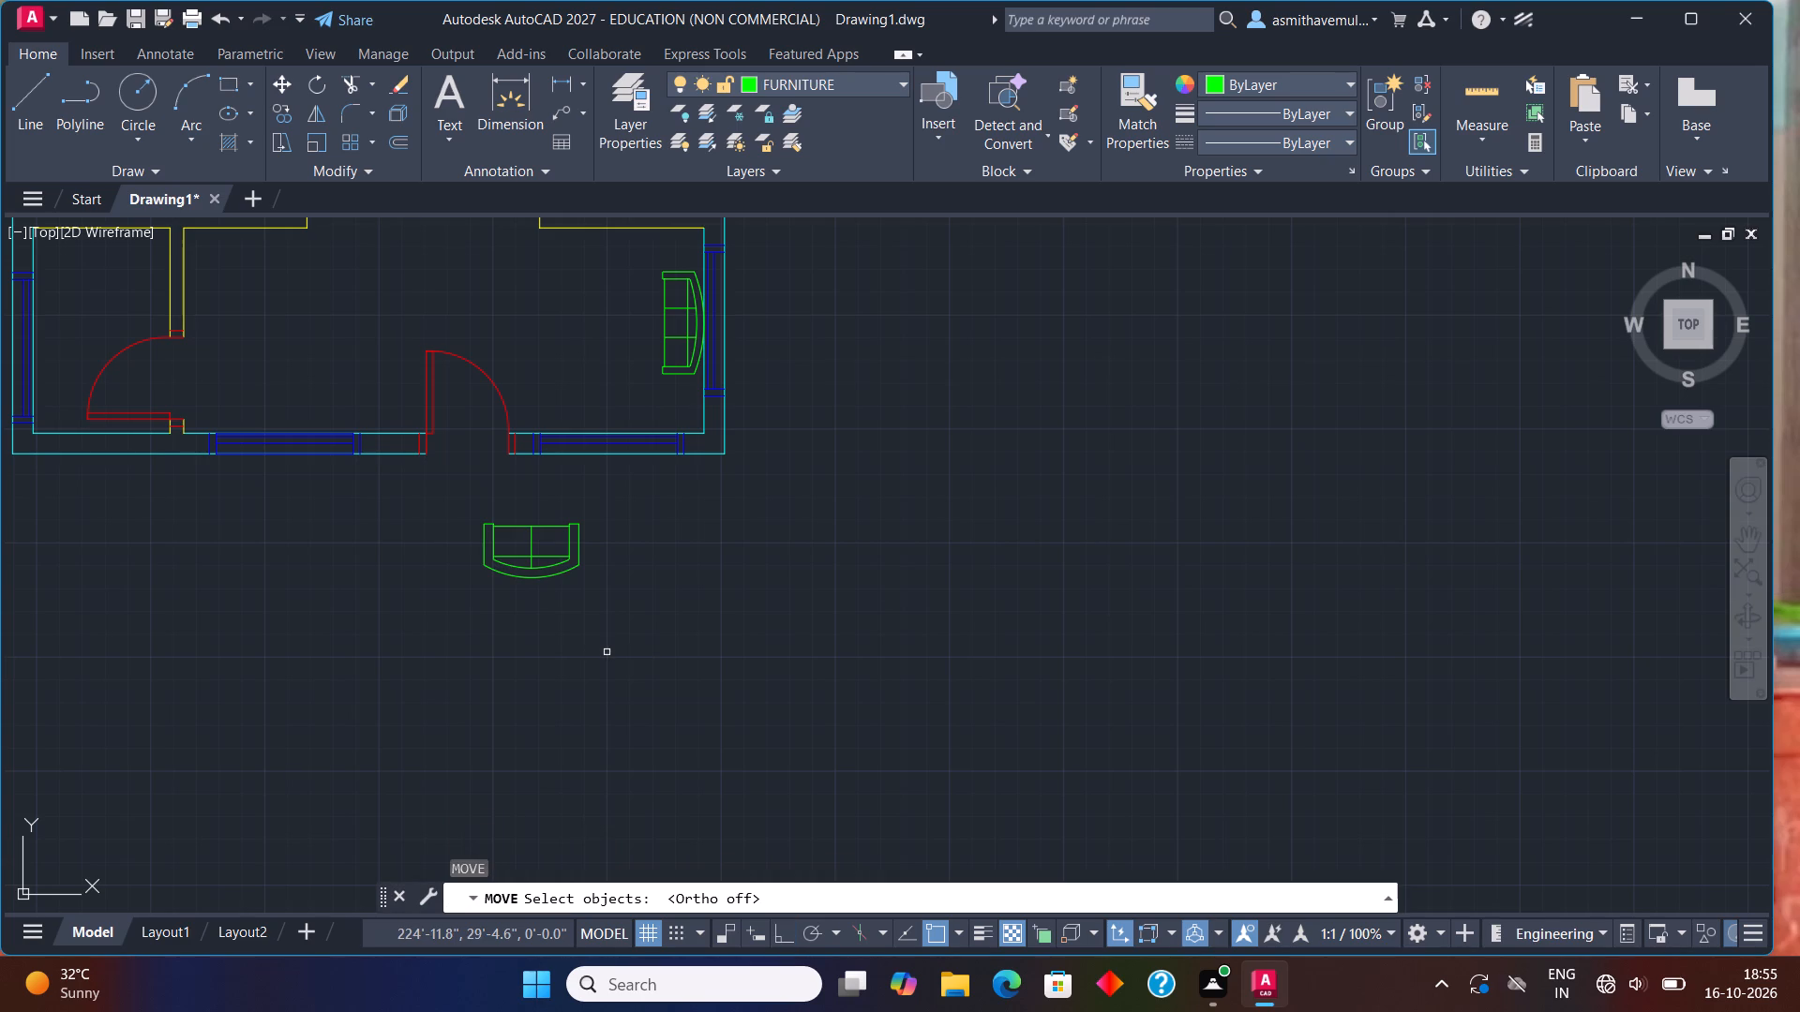
key("Escape")
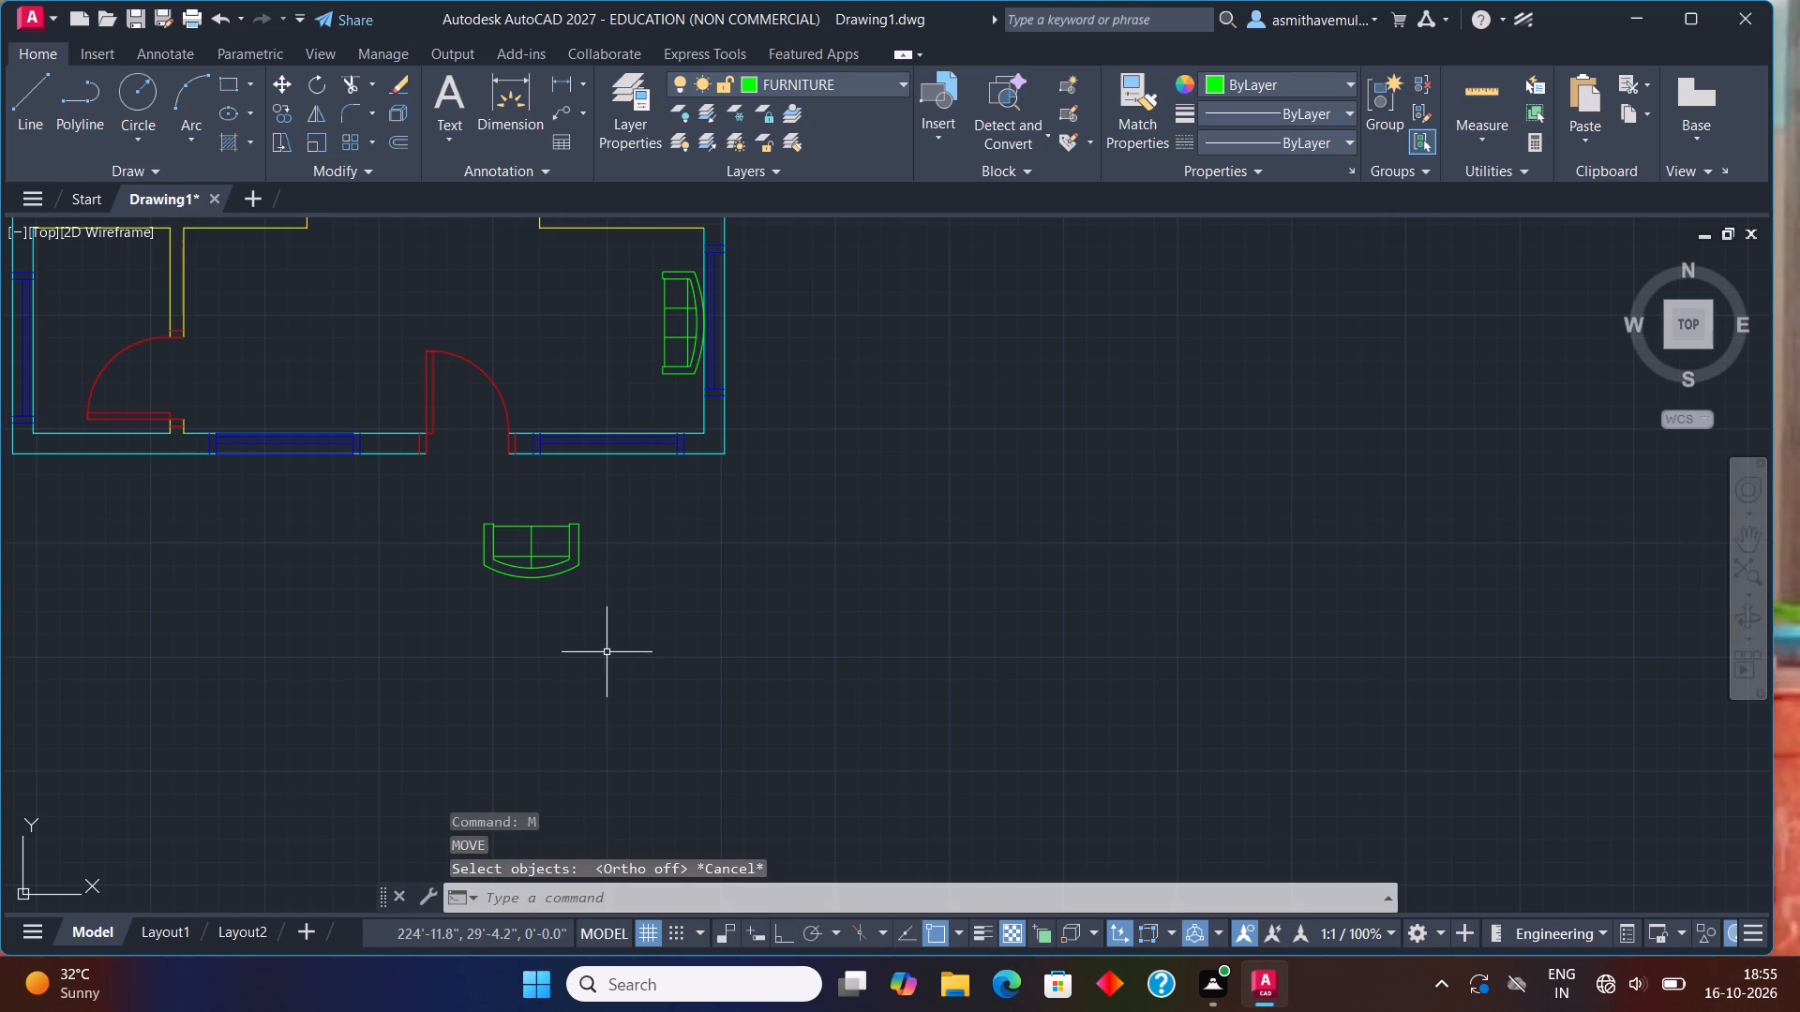
left_click(550, 554)
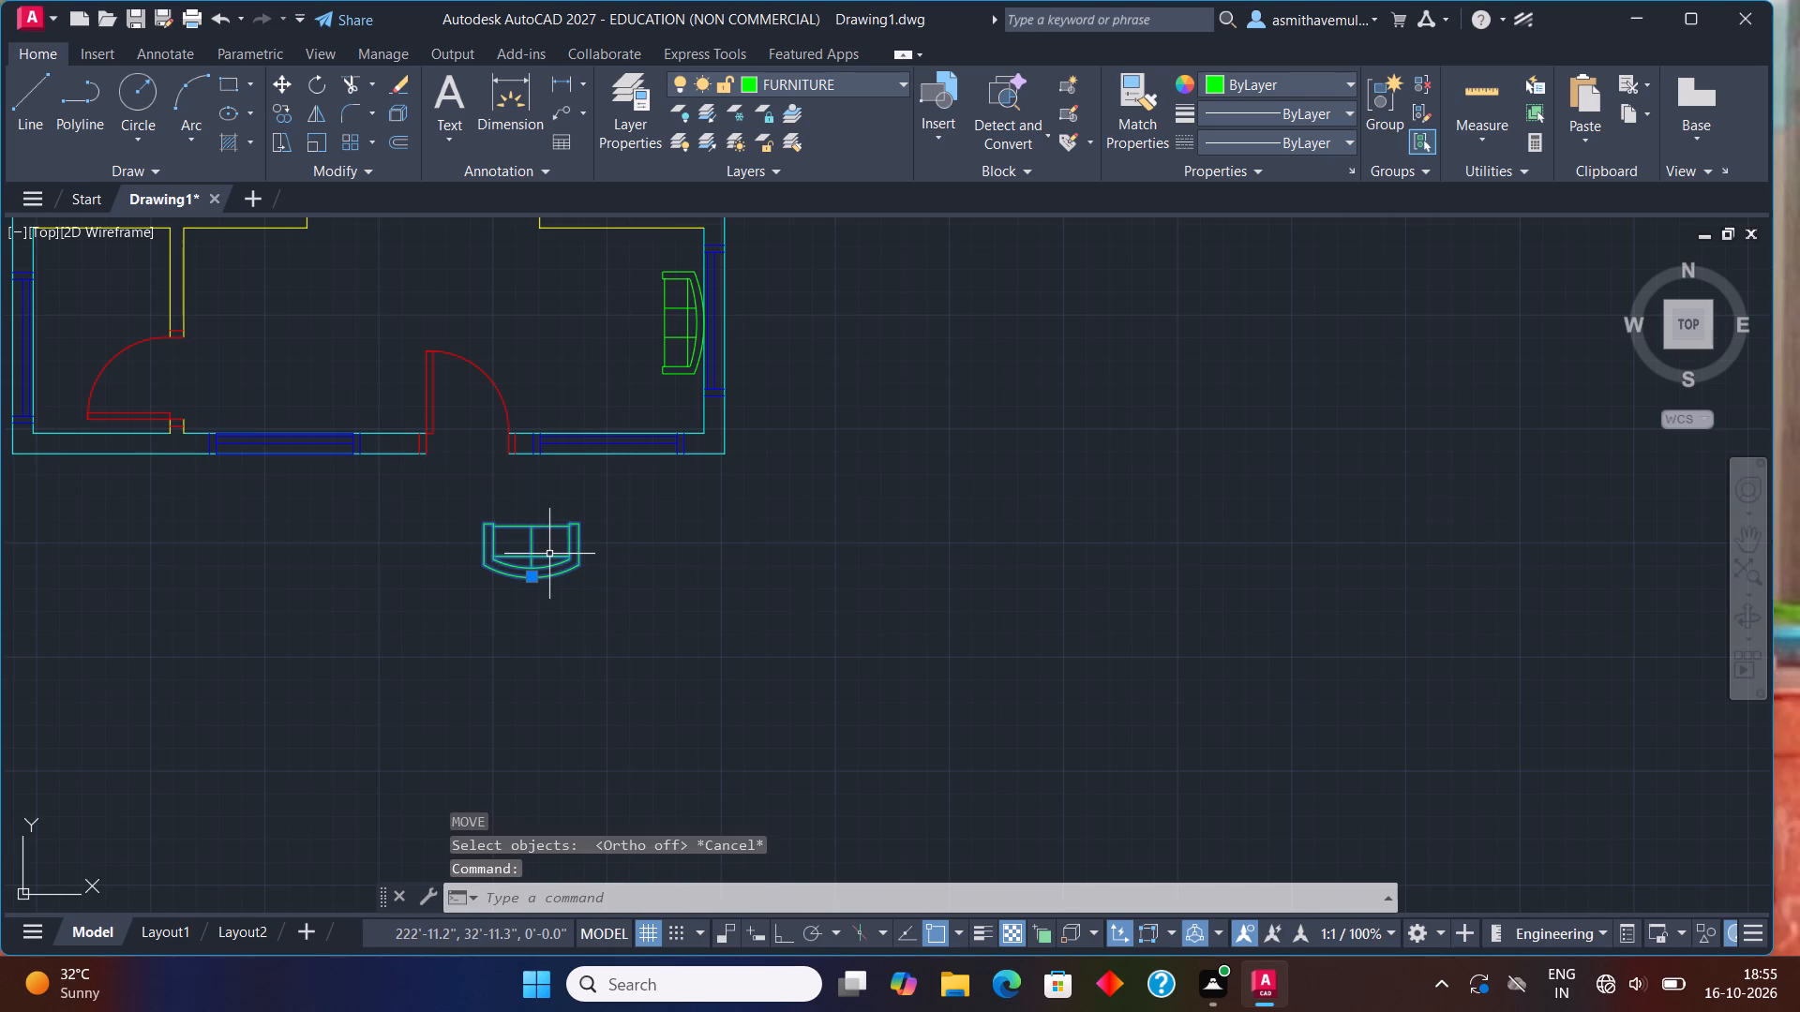
key("m")
key("Return")
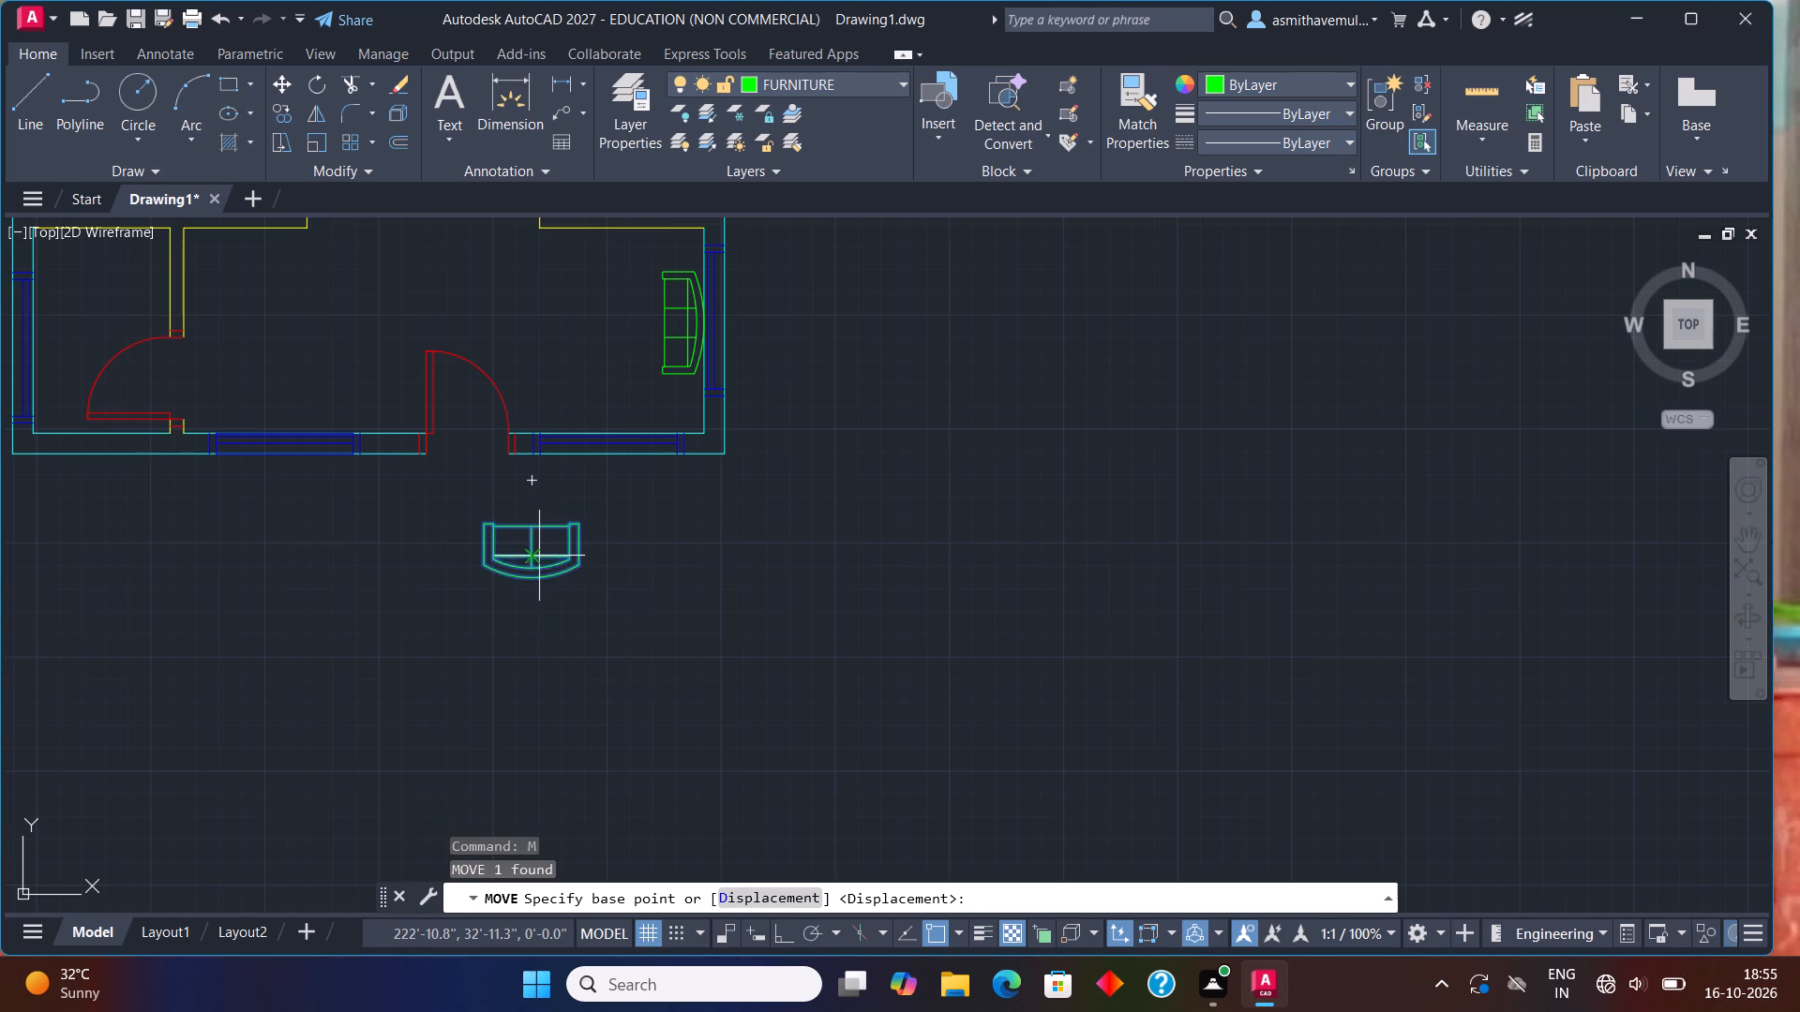
left_click(528, 578)
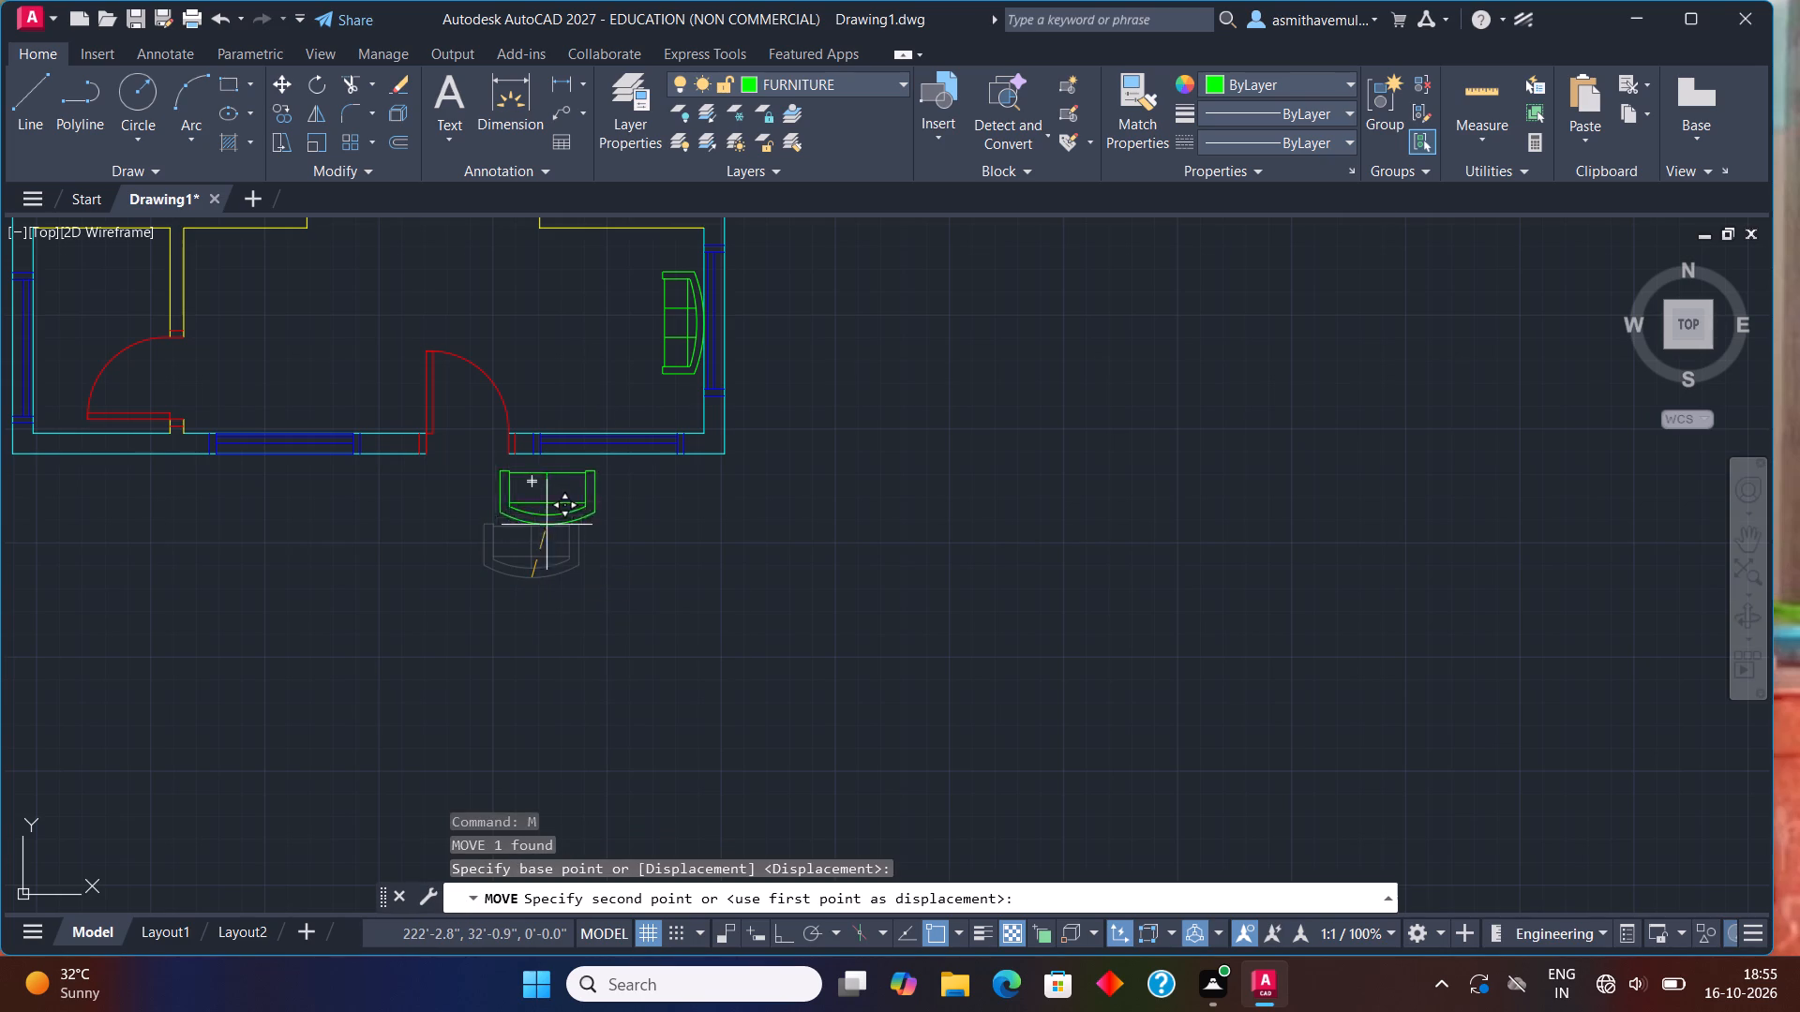
scroll(592, 430, "up", 3)
scroll(608, 436, "down", 1)
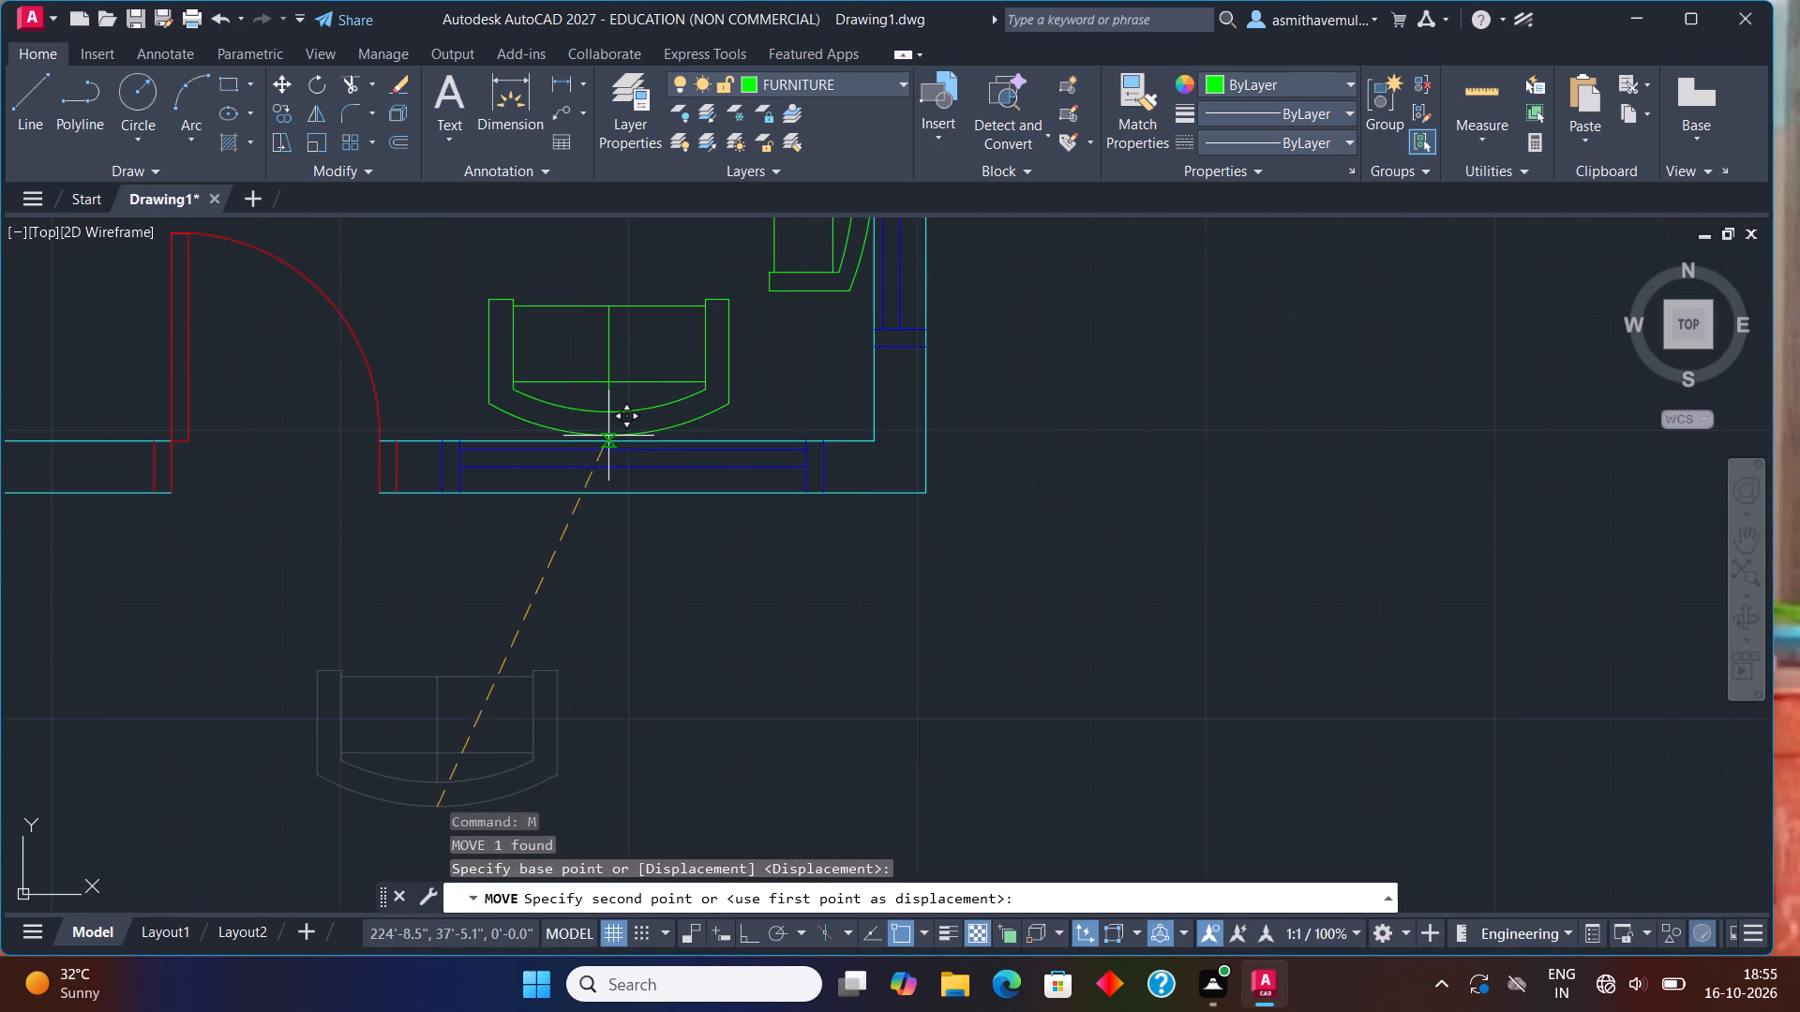
middle_click_drag(620, 439, 637, 558)
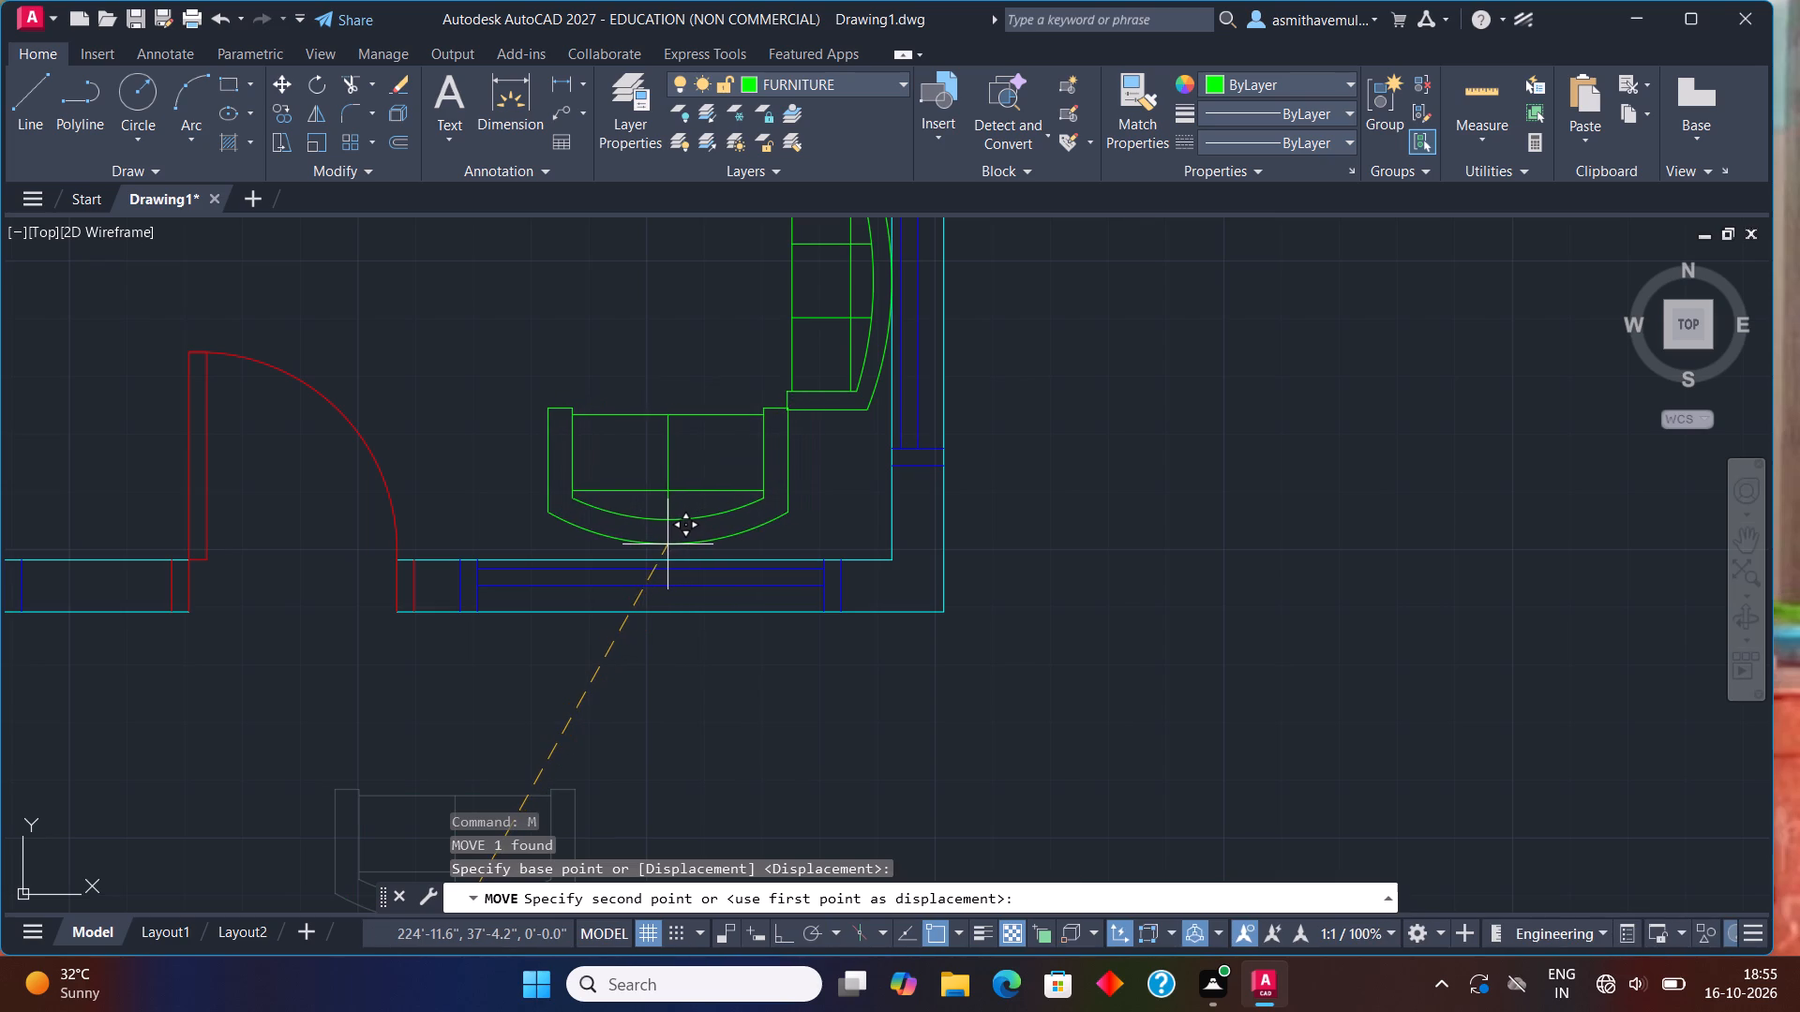
scroll(667, 544, "up", 1)
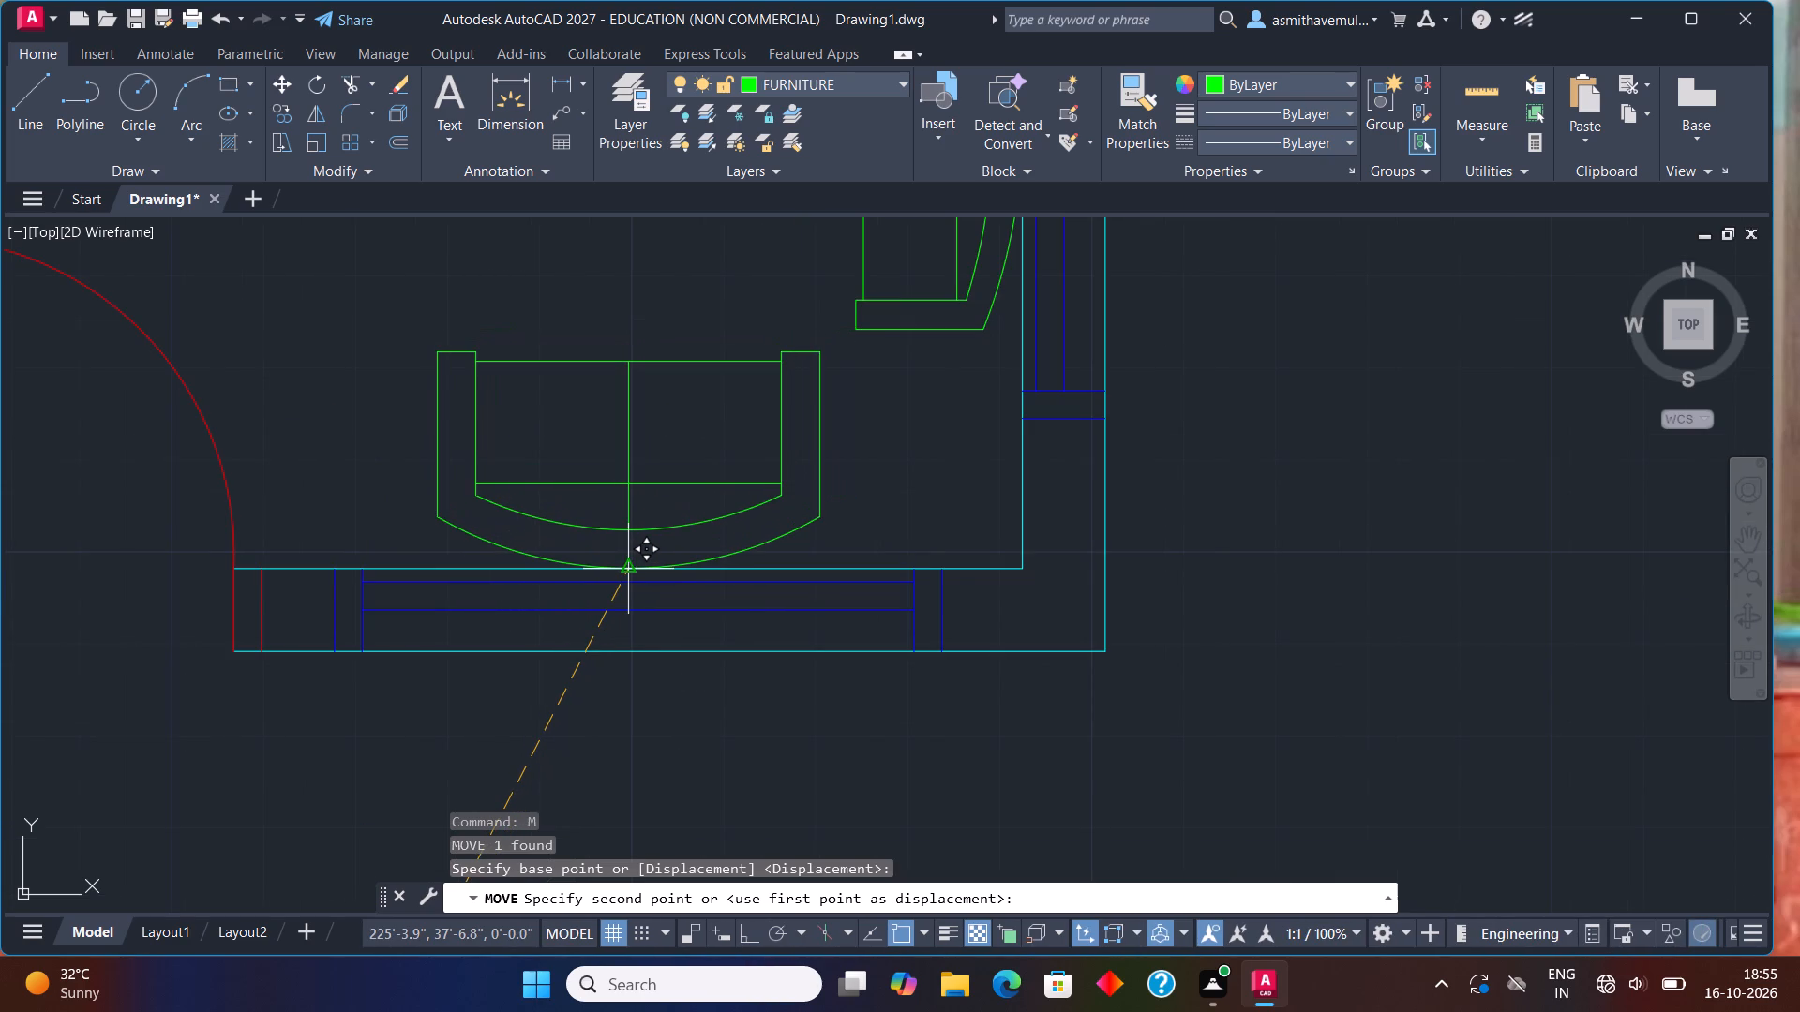
left_click(622, 567)
Move the smaller round table from above the plan into the southeast room's corner, between the two sofas.
scroll(646, 568, "down", 3)
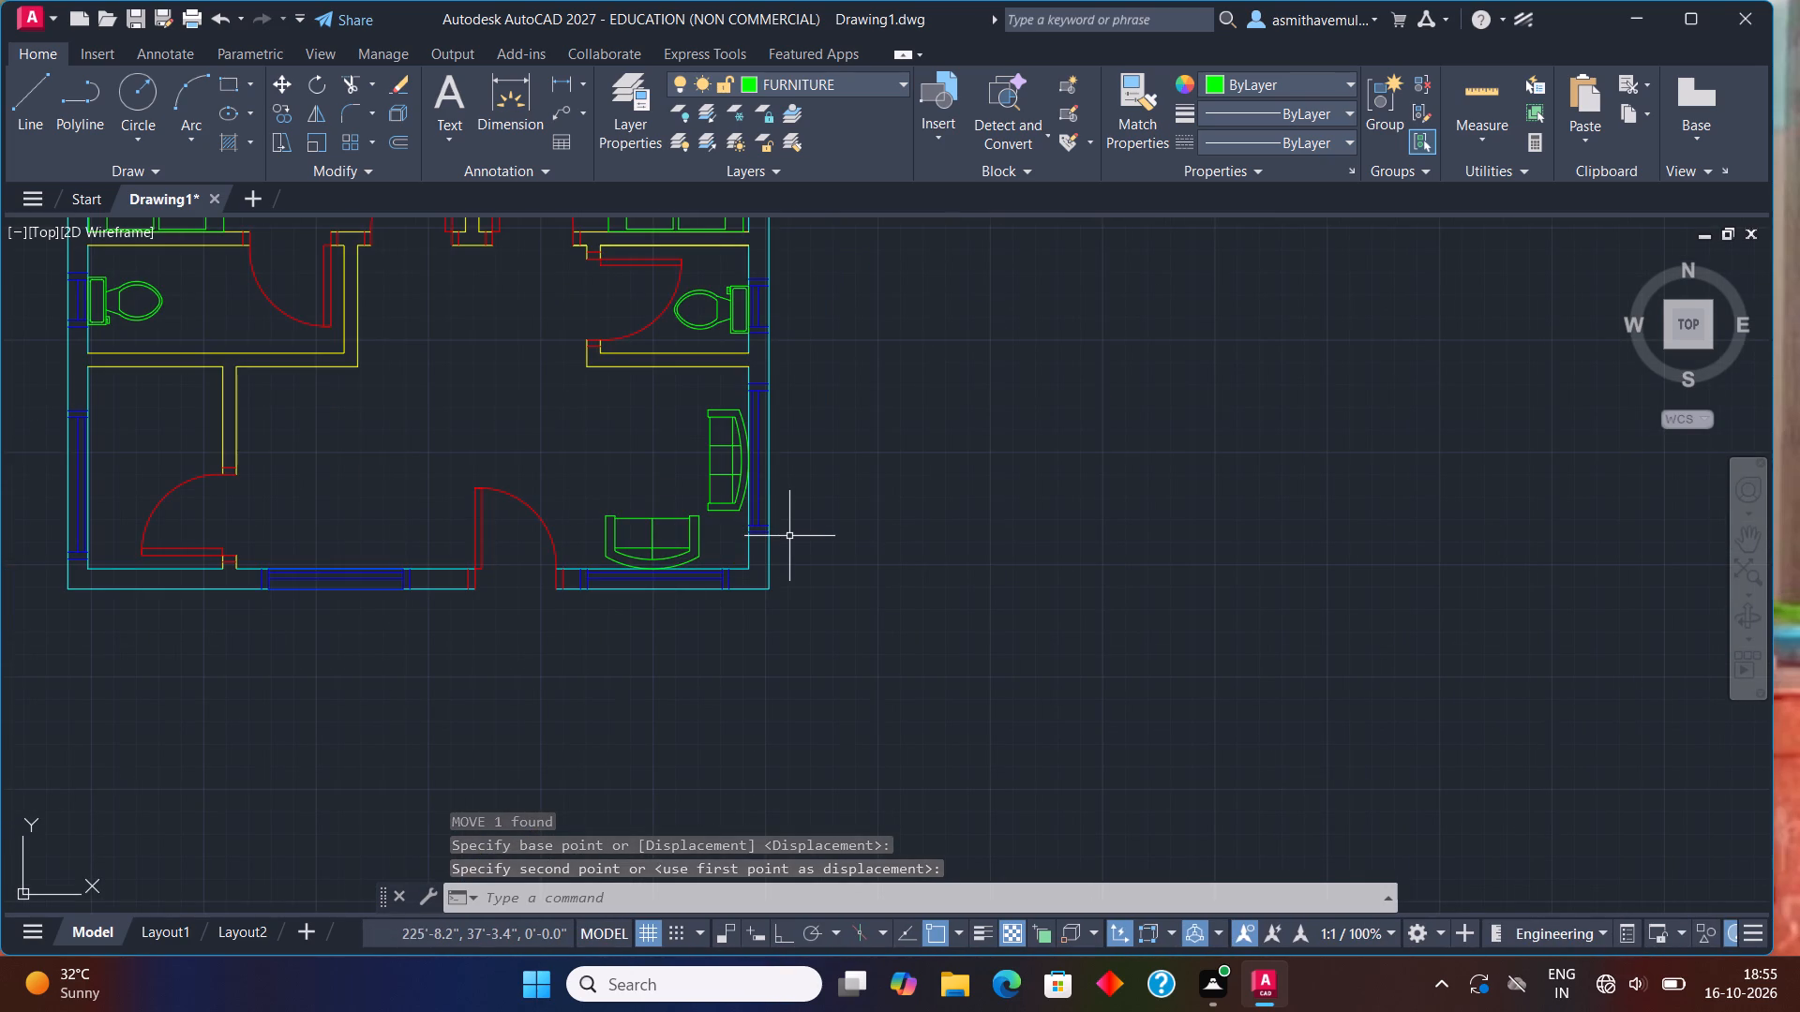
scroll(639, 524, "down", 3)
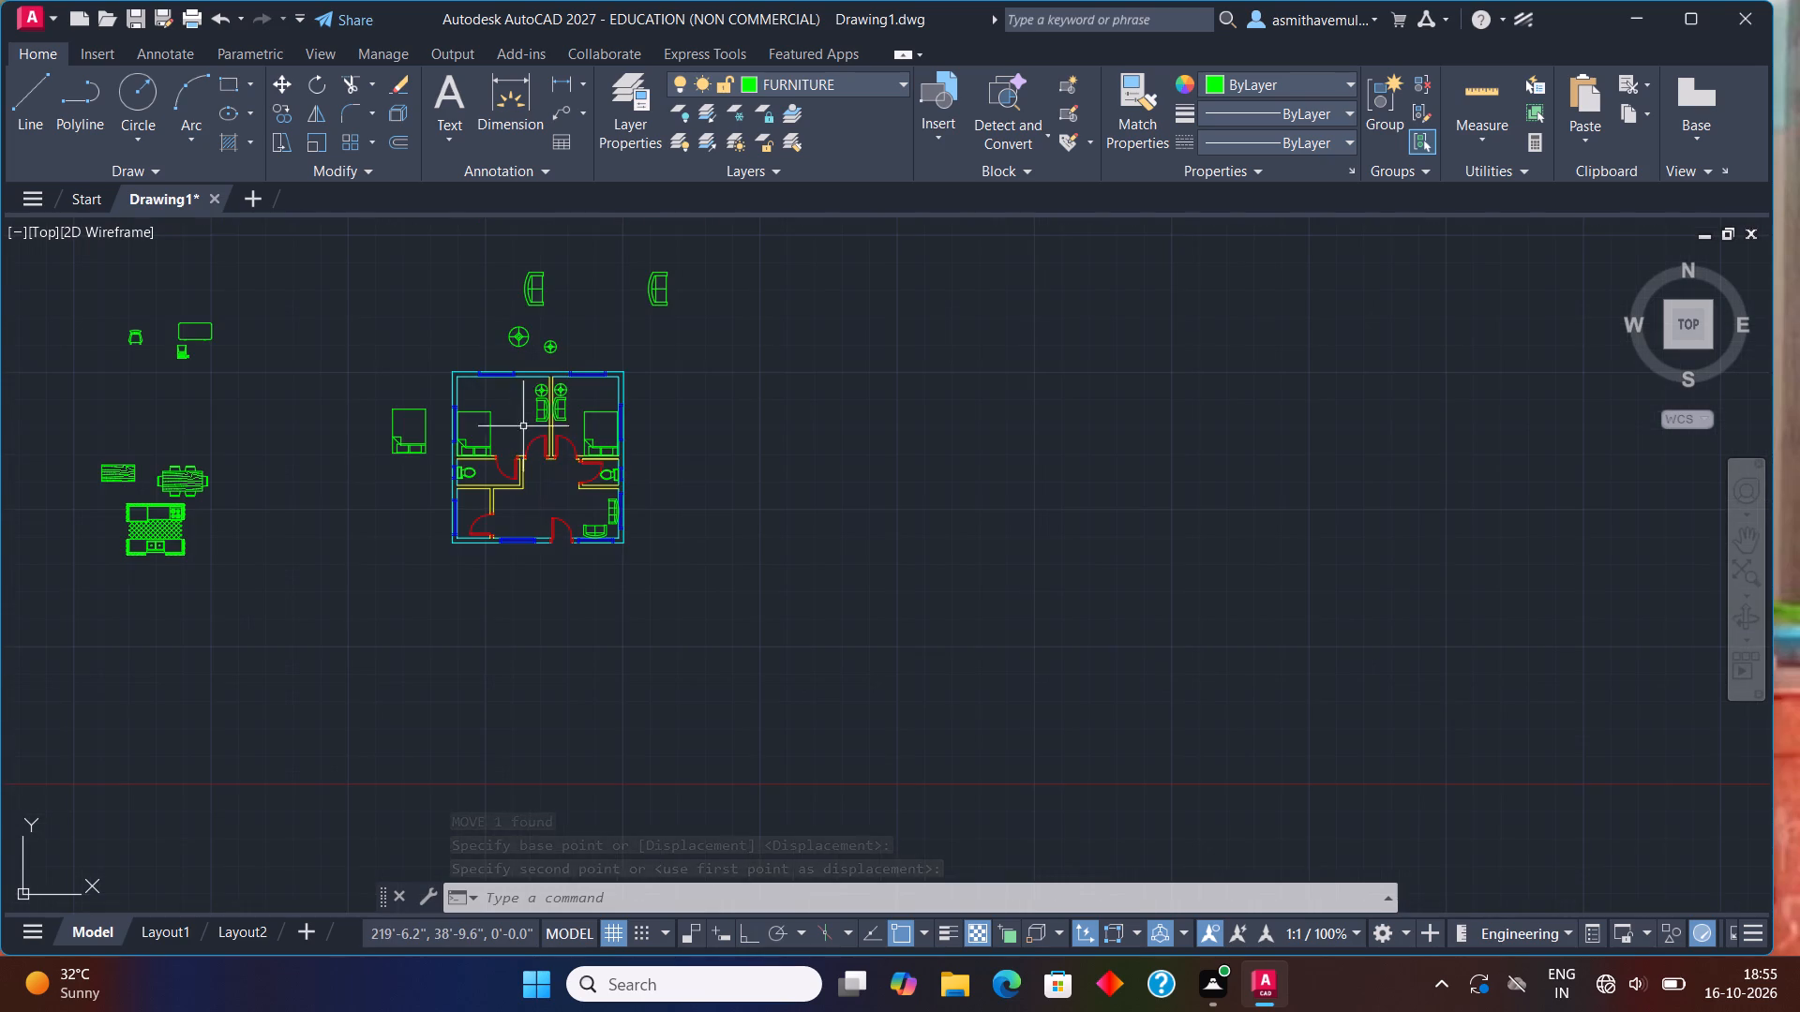
left_click(544, 346)
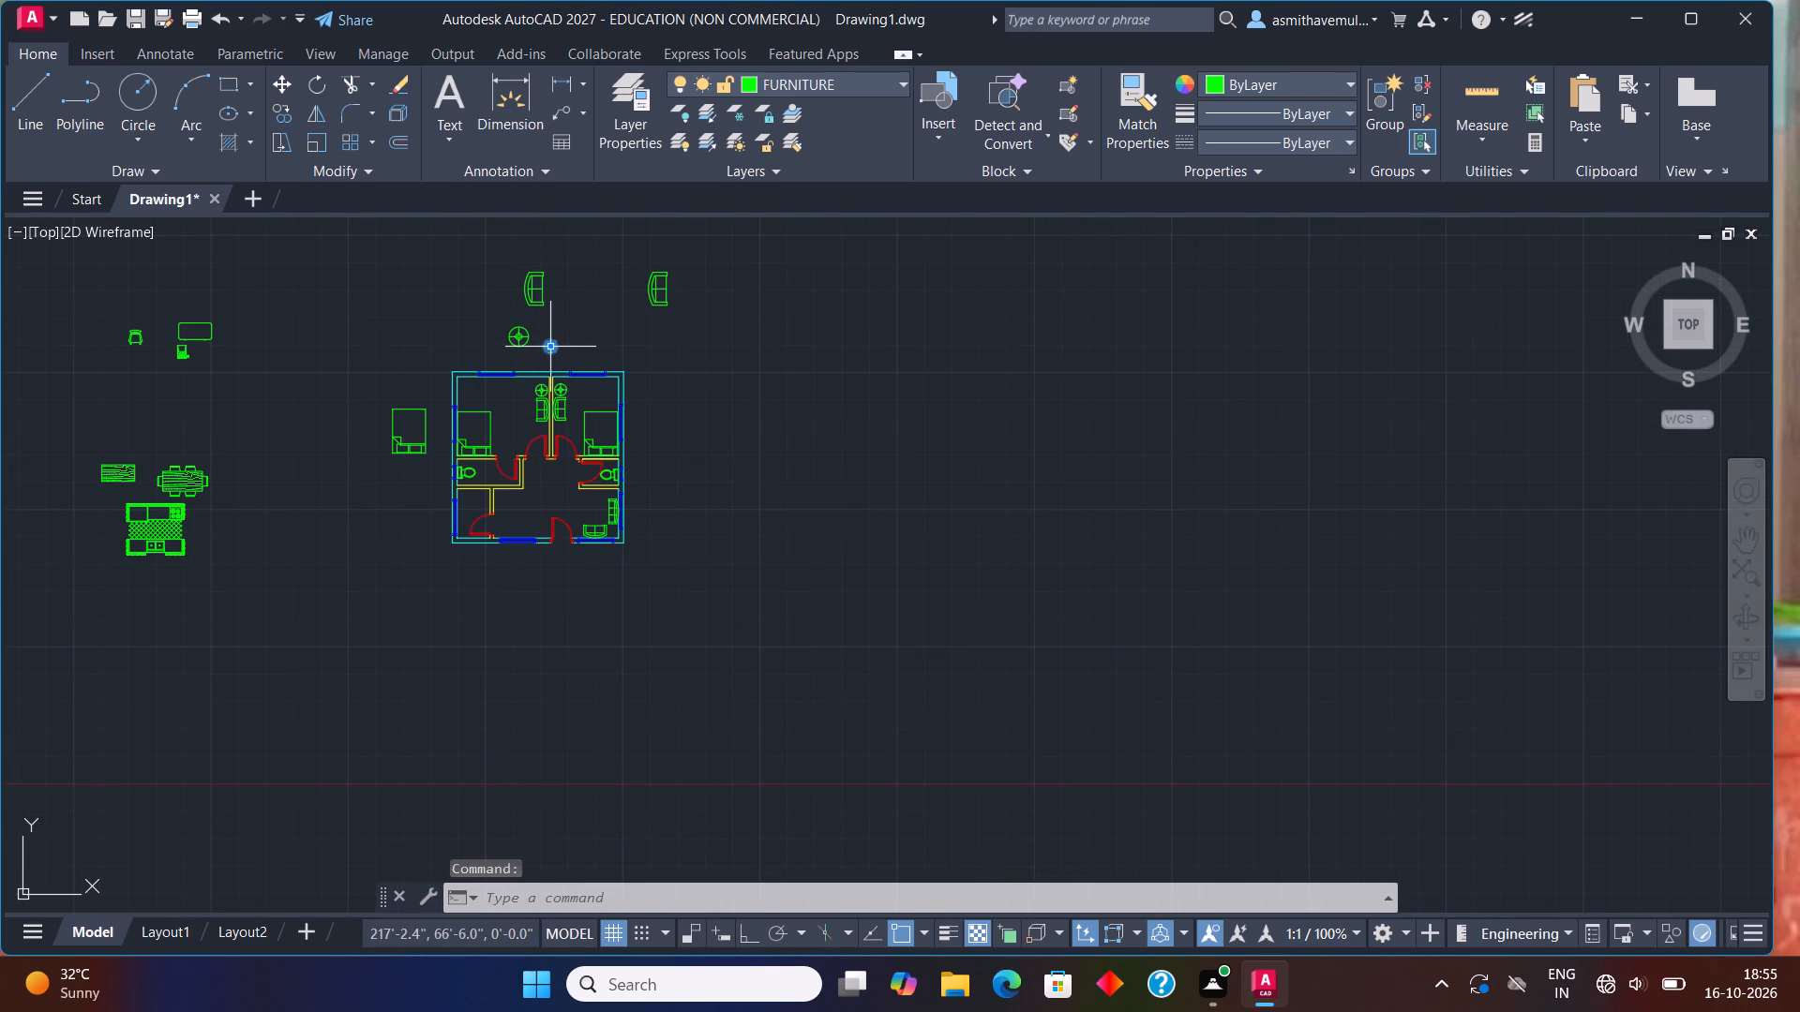
key("m")
key("Return")
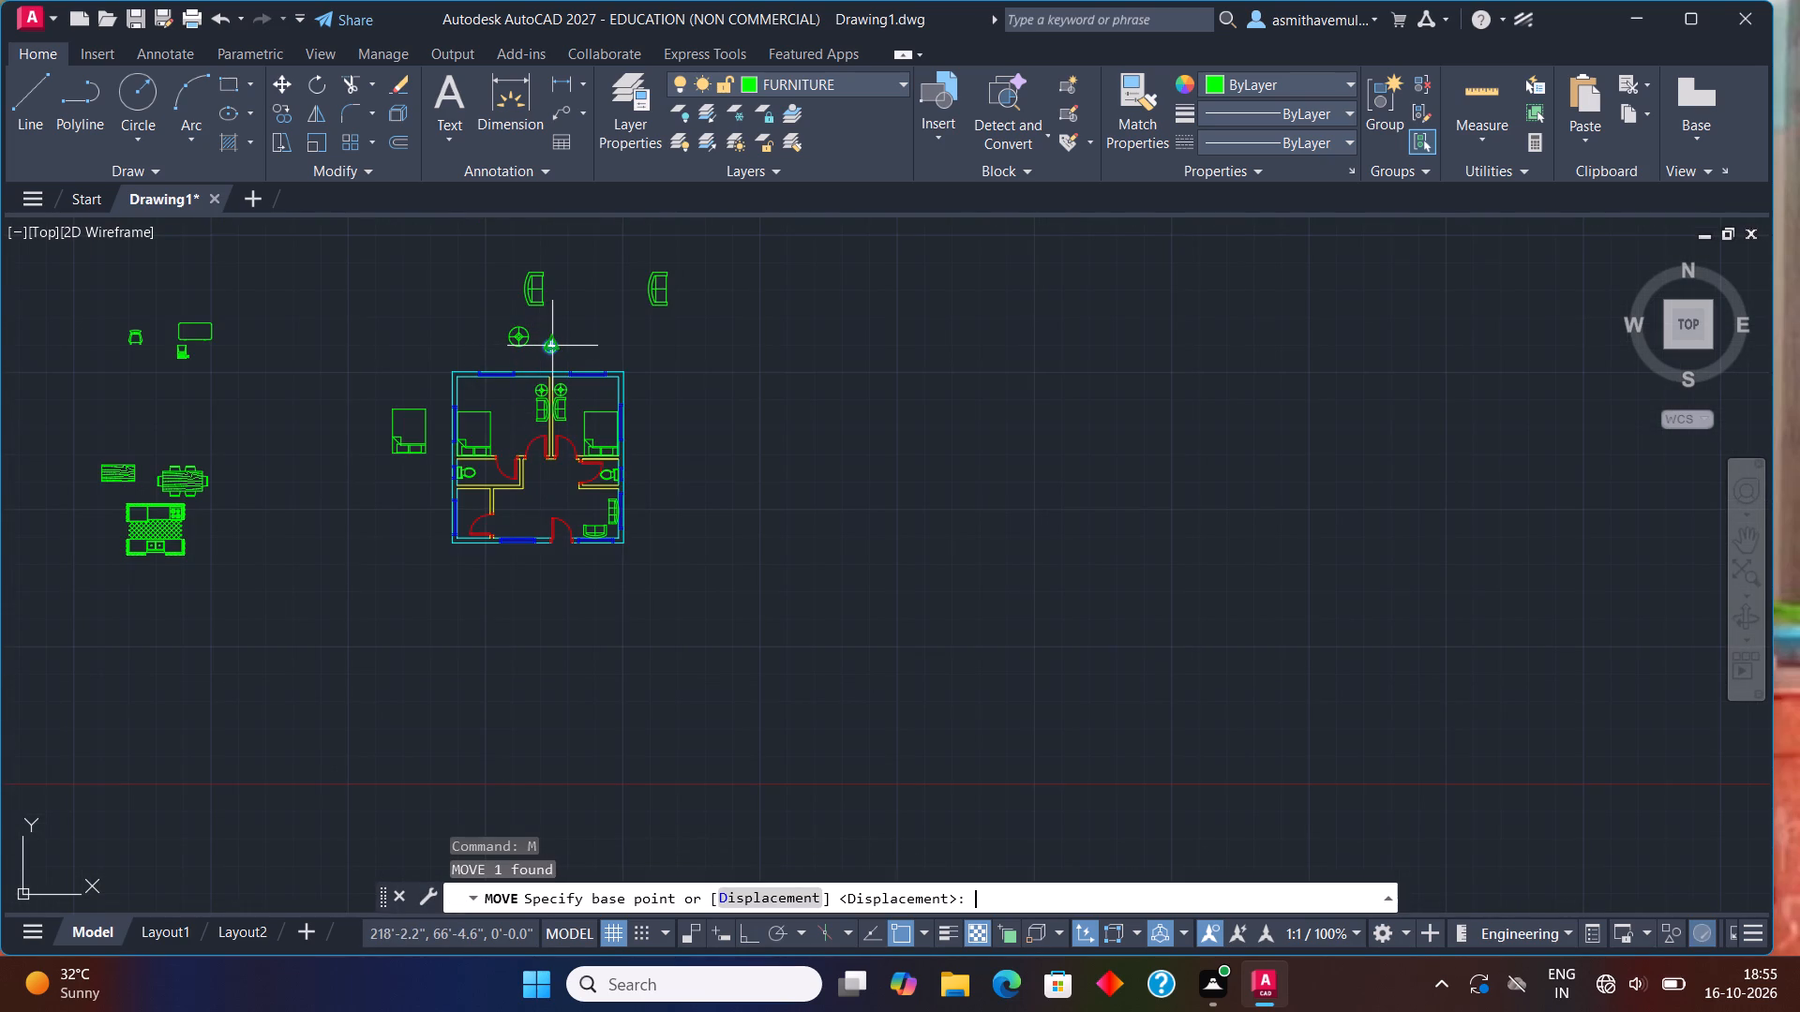
left_click(556, 347)
scroll(595, 529, "up", 4)
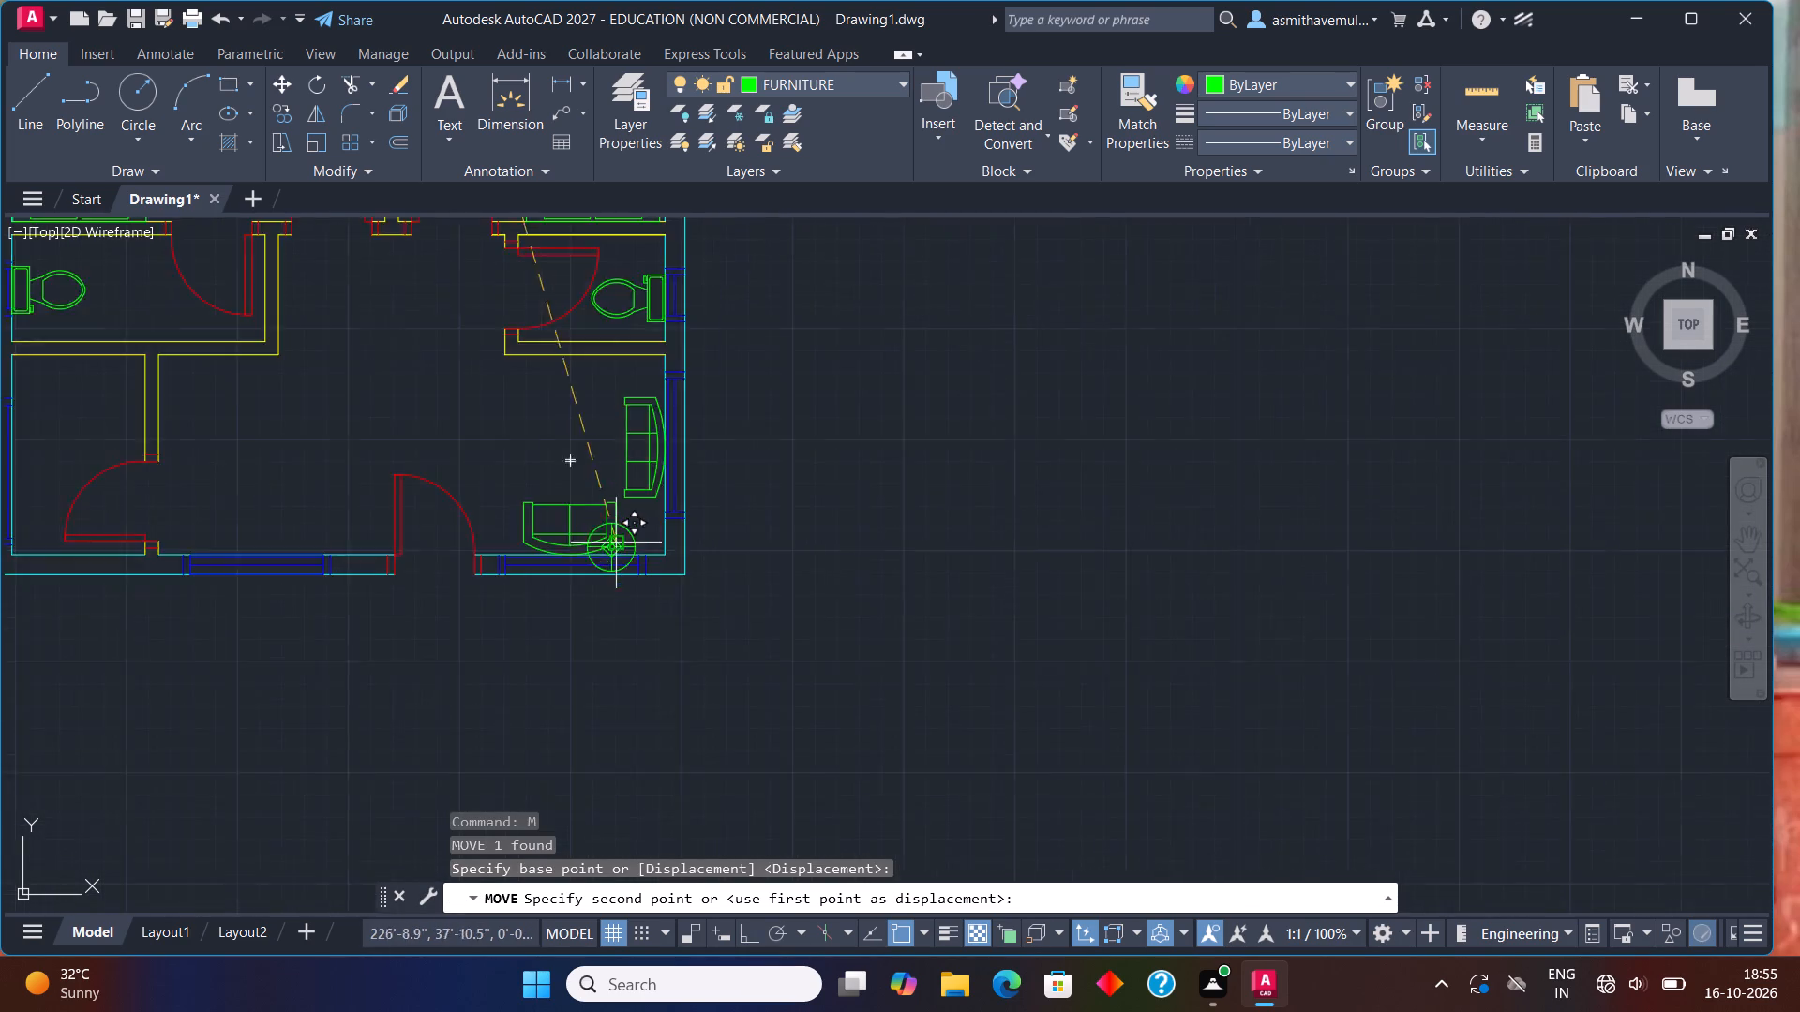
scroll(658, 526, "up", 2)
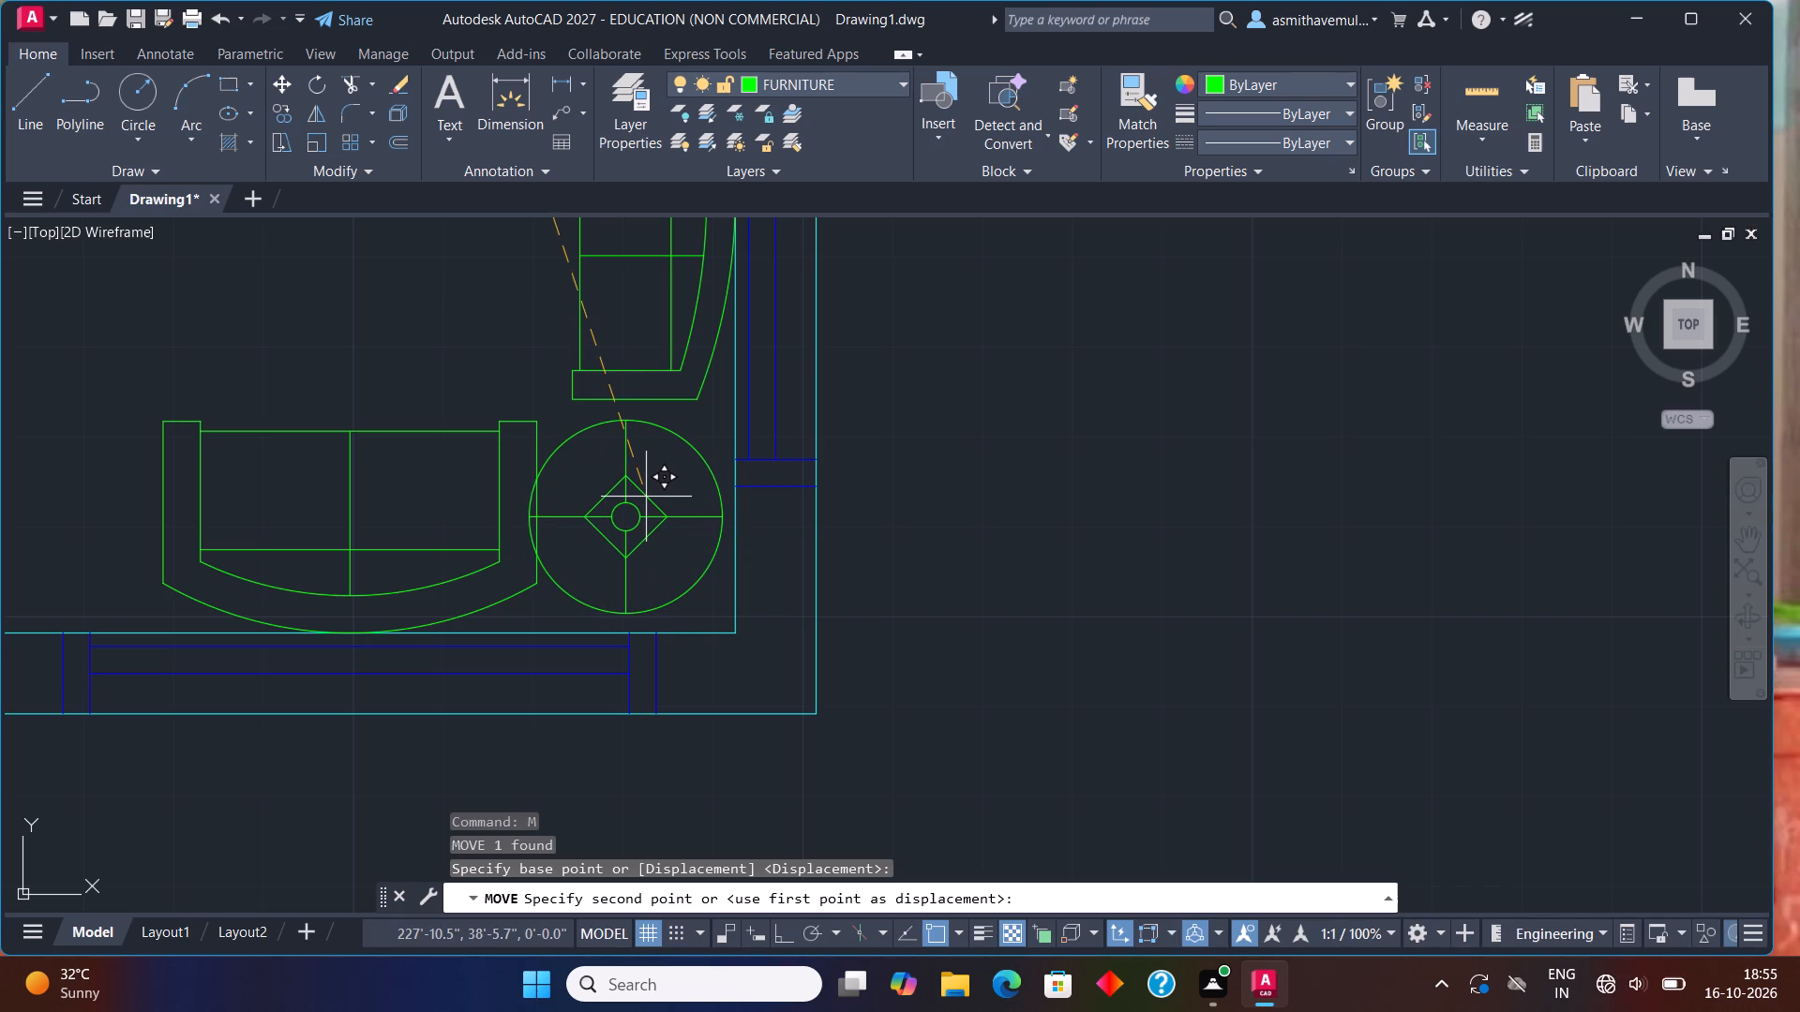
left_click(650, 497)
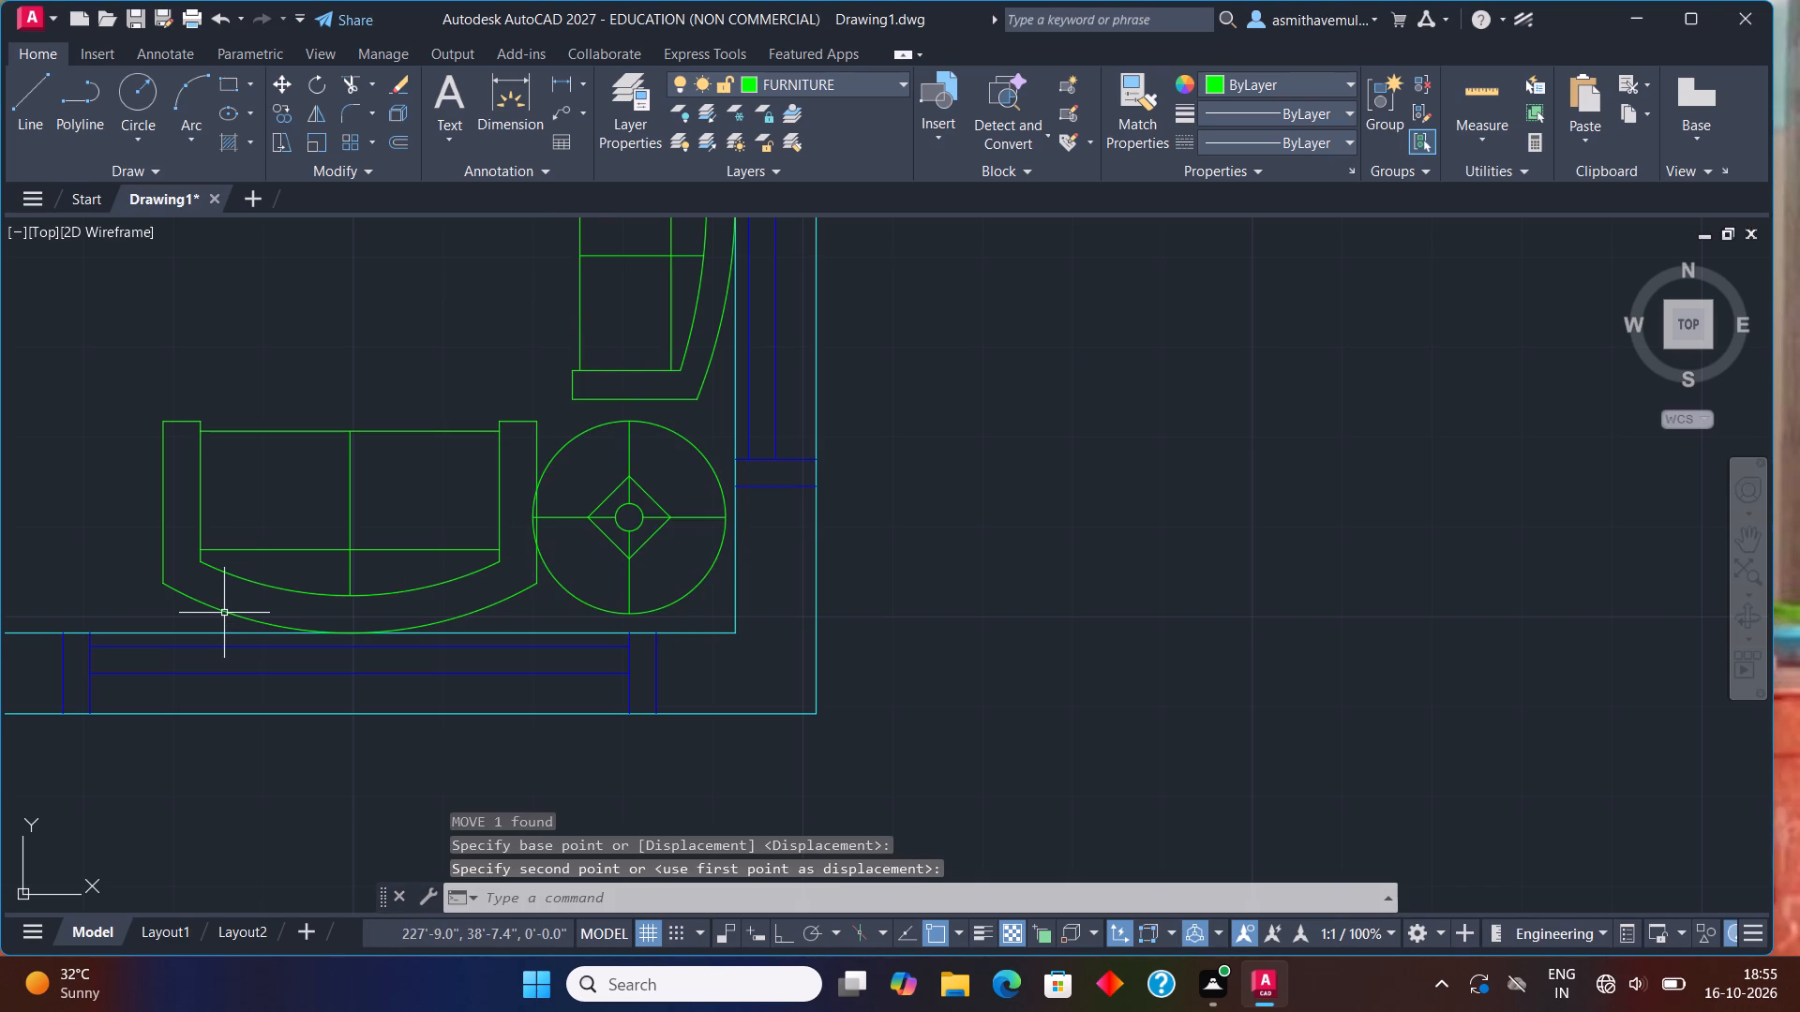
Shift the two-seat sofa slightly west along the south wall, leaving a gap beside the round table.
left_click(225, 612)
key("m")
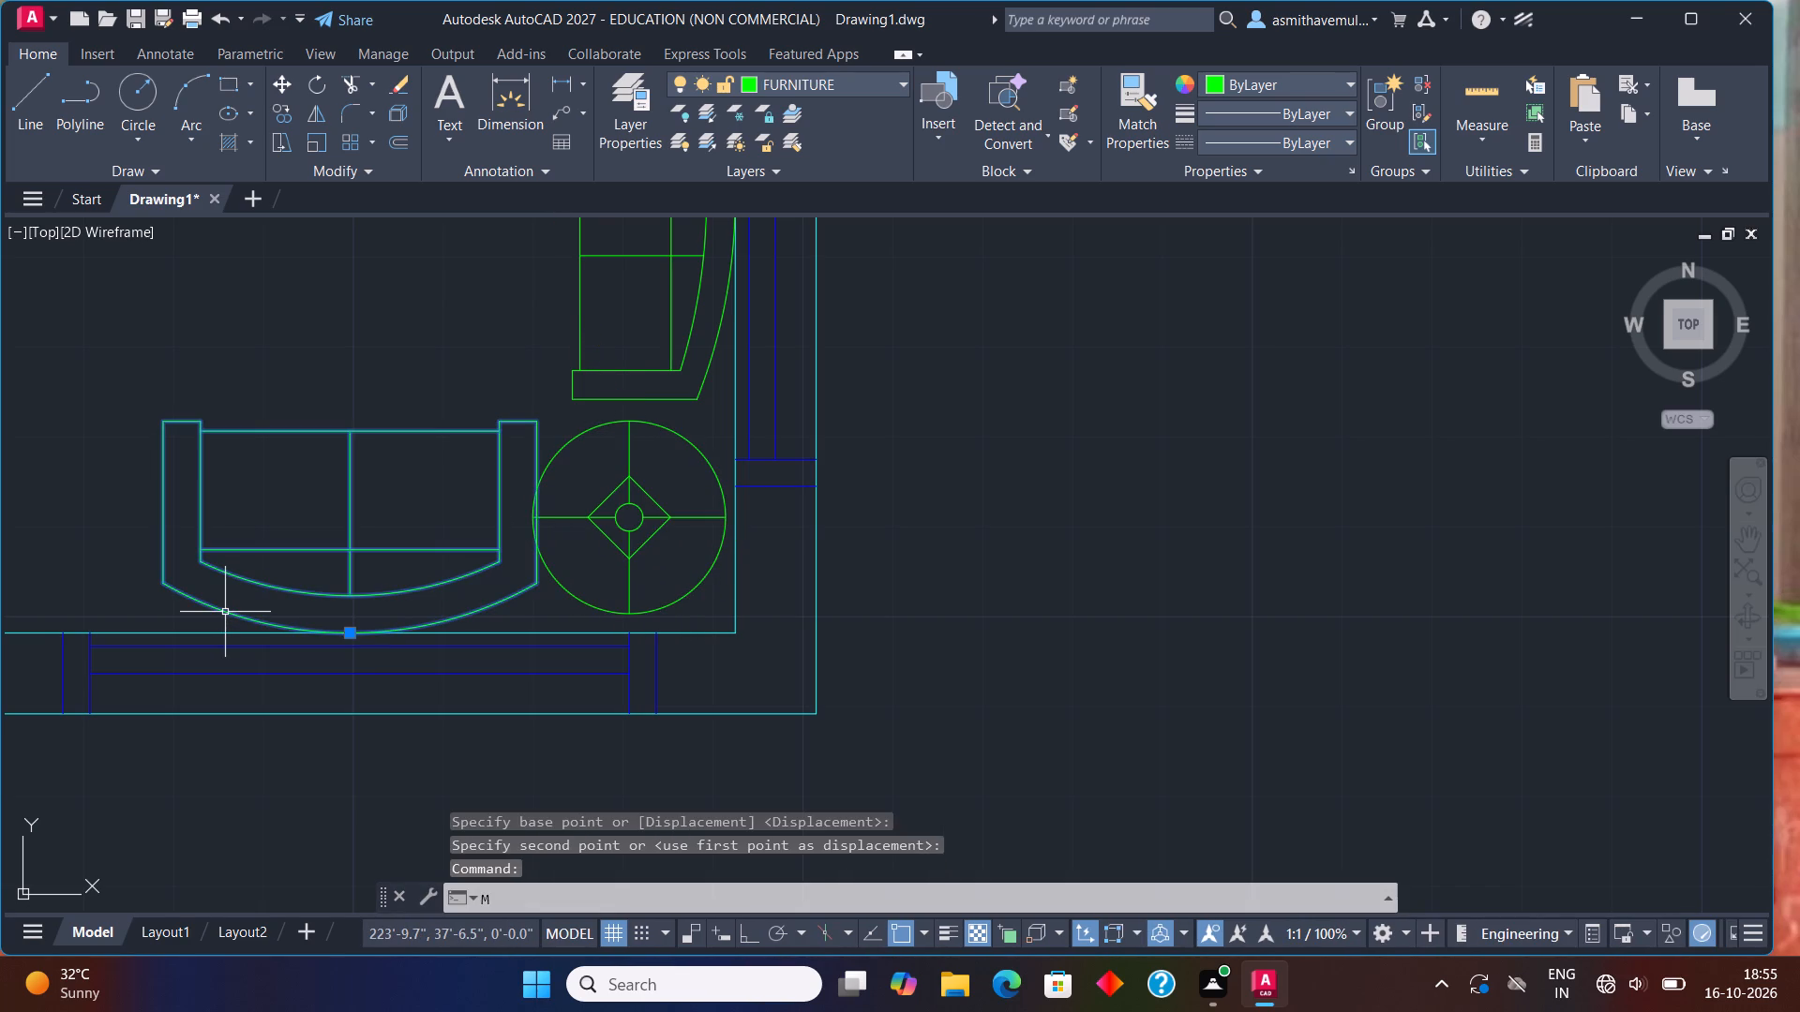
key("Return")
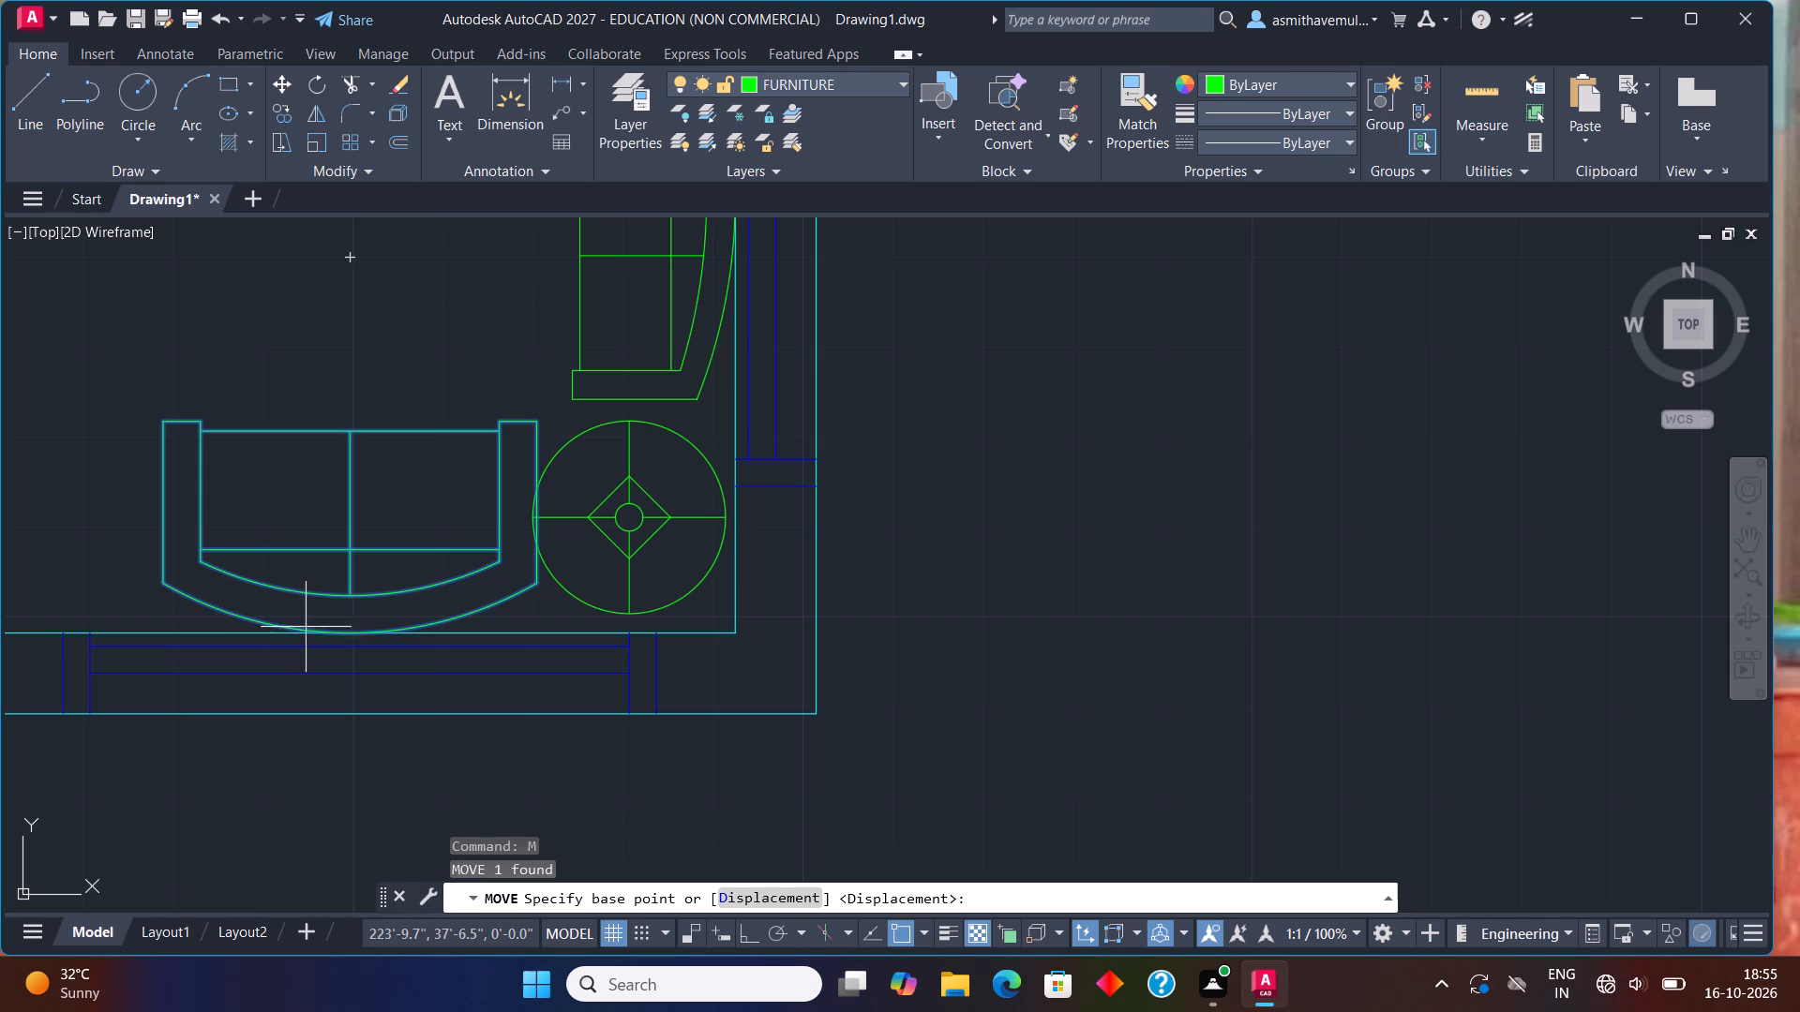
left_click(340, 632)
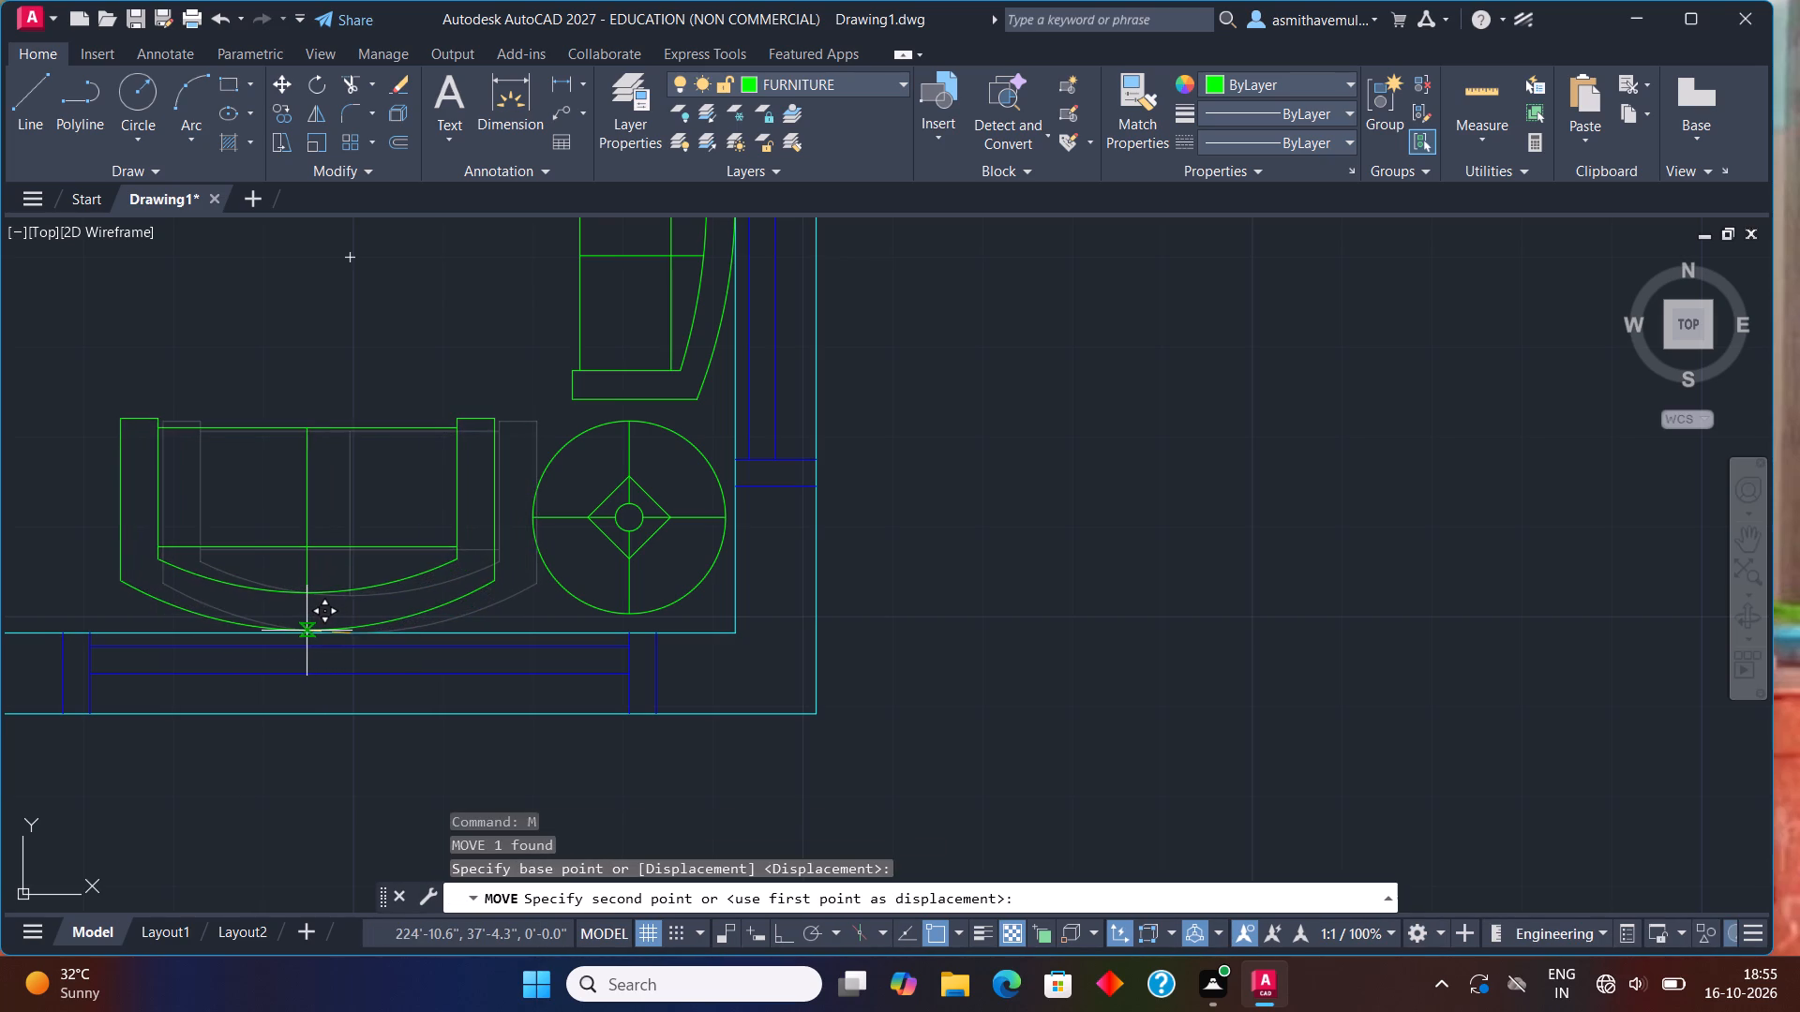
left_click(301, 632)
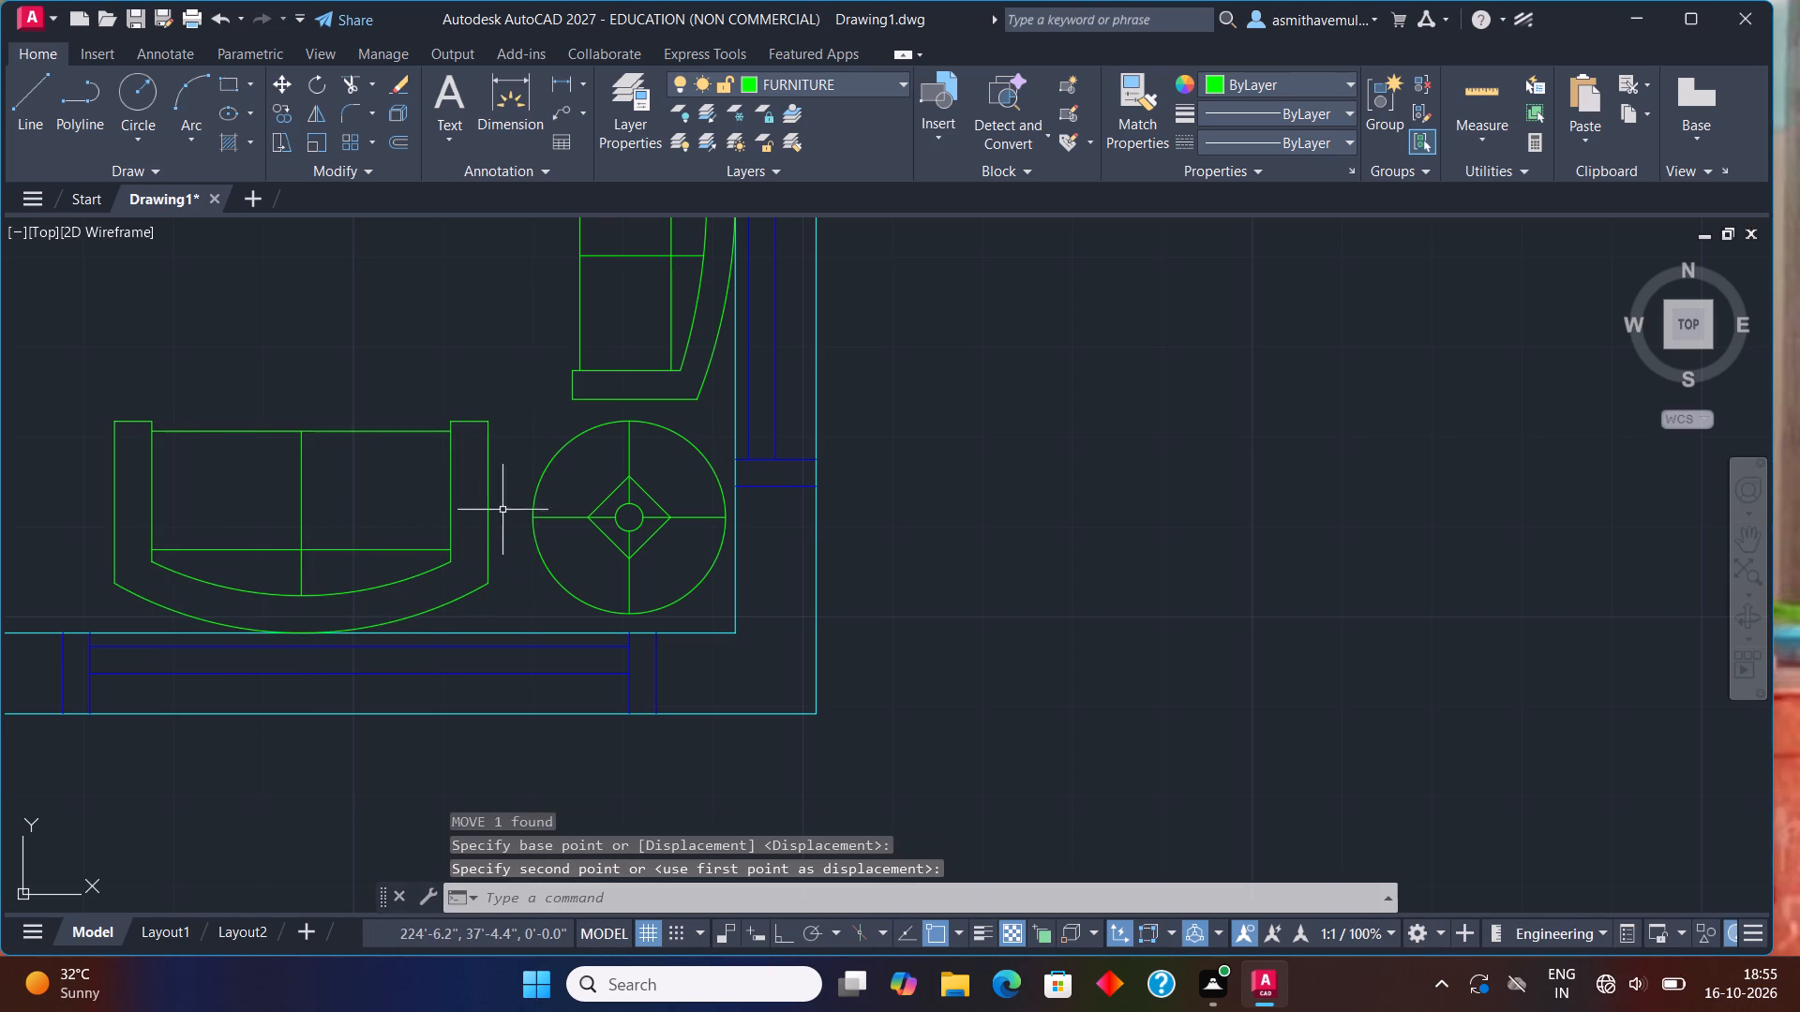
Shift the three-seat sofa slightly north along the east wall's inner face, away from the round table.
middle_click_drag(718, 315, 718, 534)
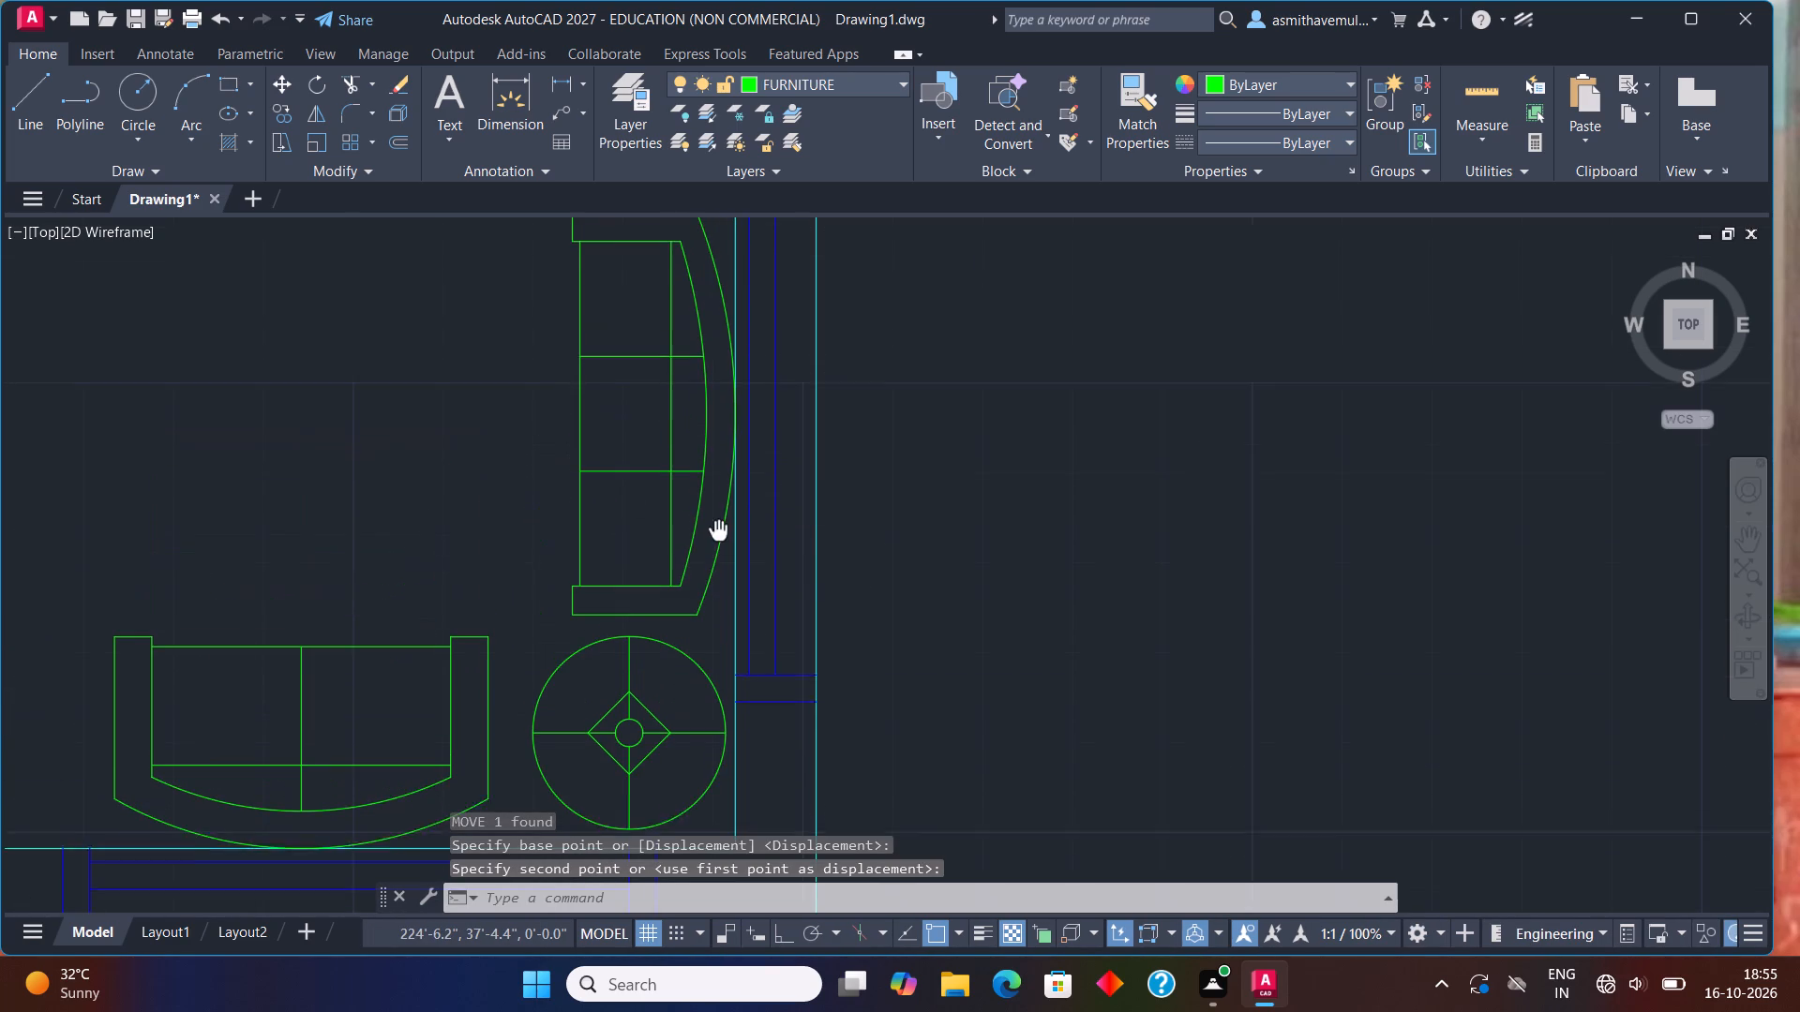
middle_click_drag(718, 534, 718, 538)
left_click(736, 428)
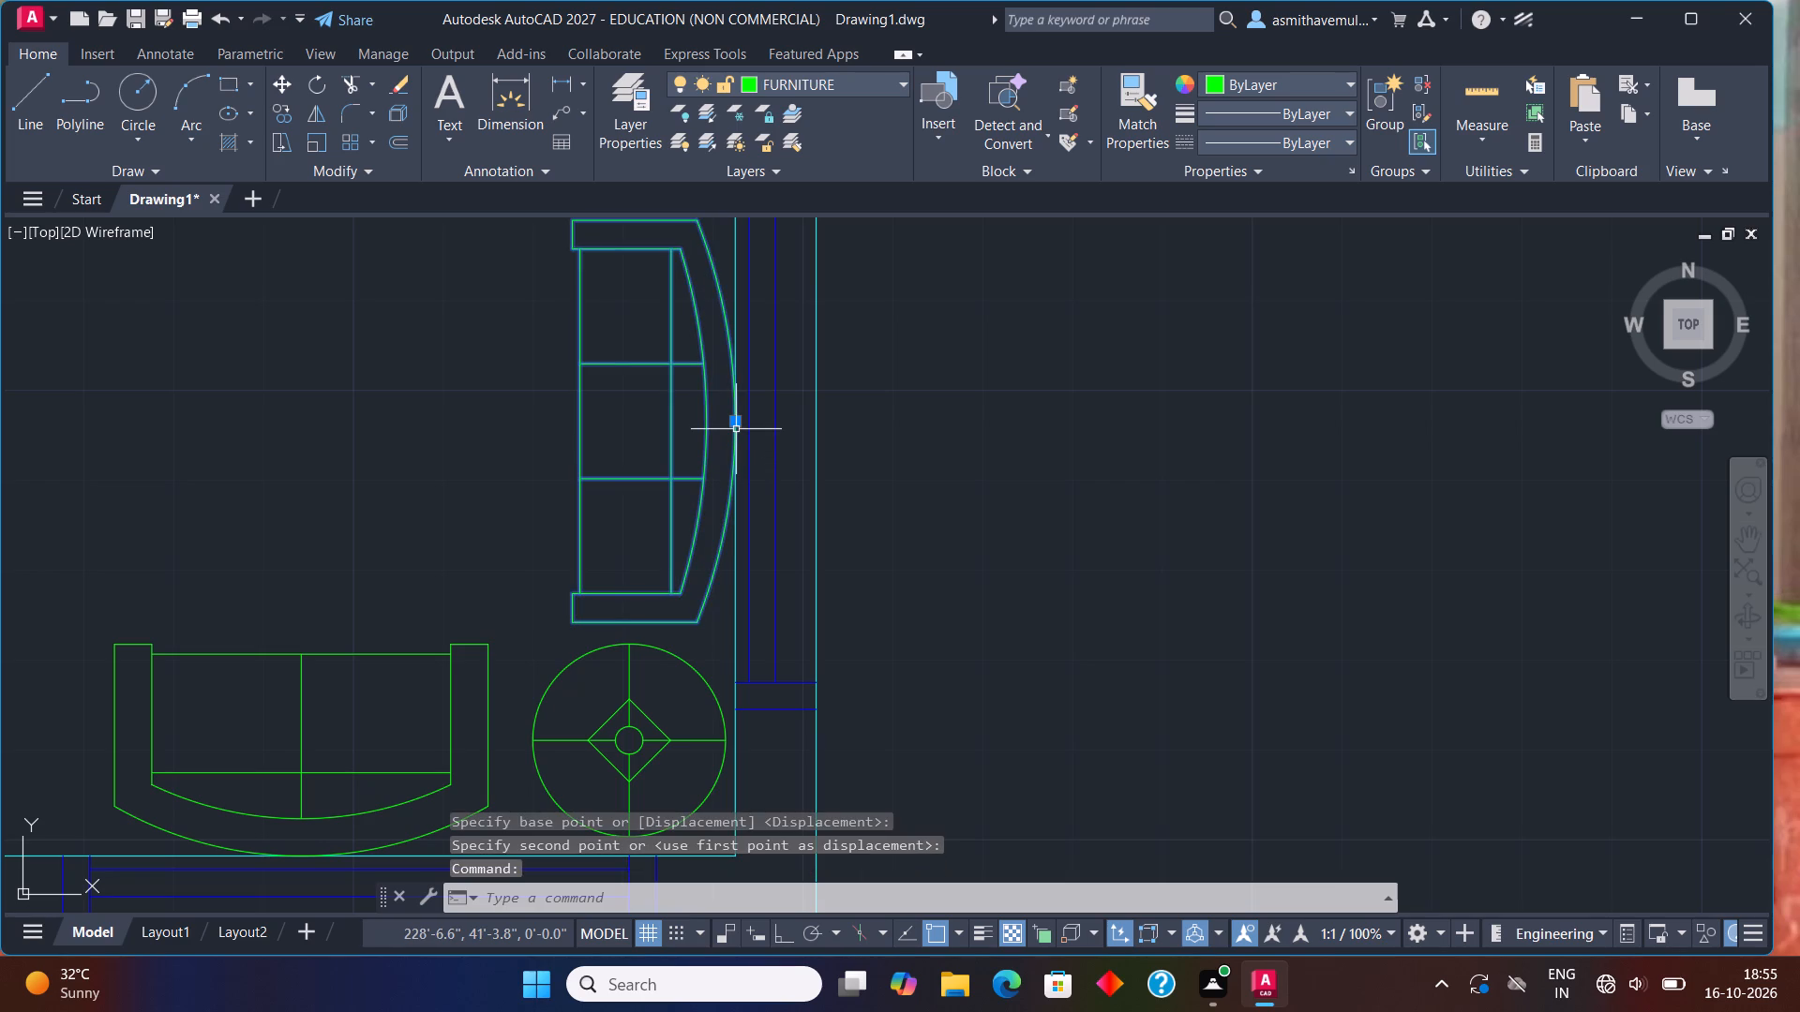
key("m")
key("Return")
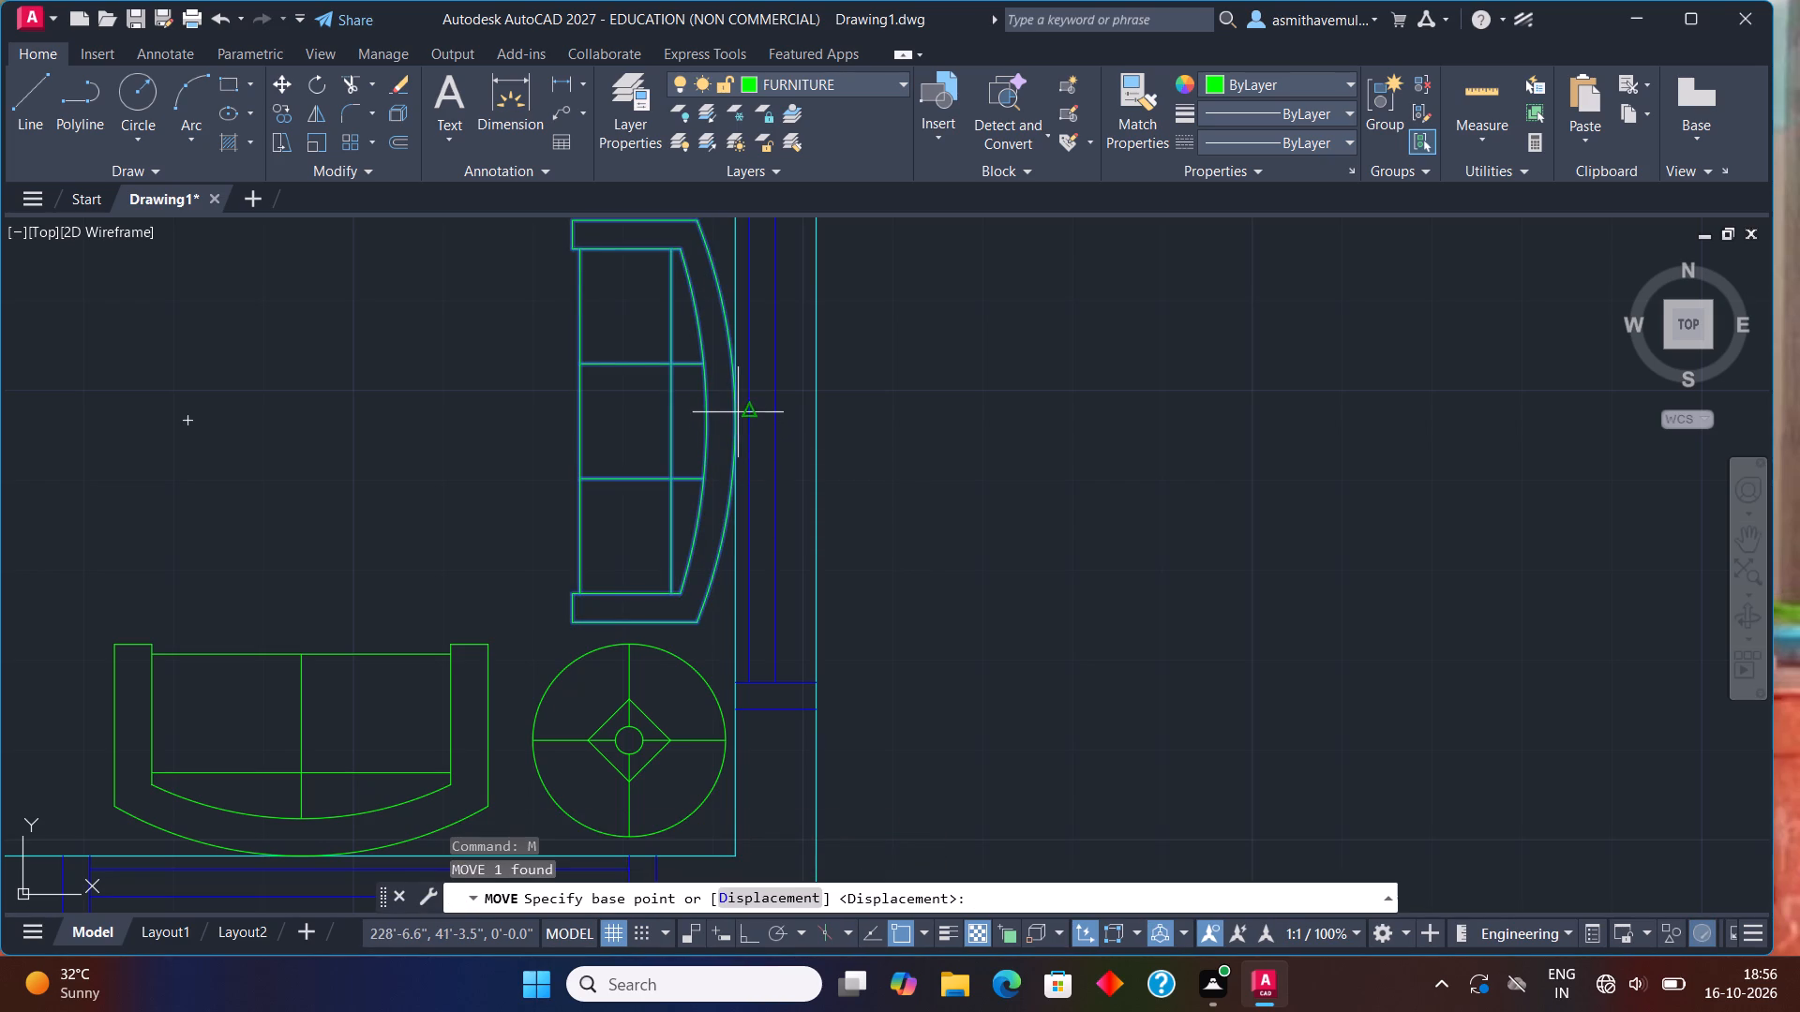
left_click(738, 414)
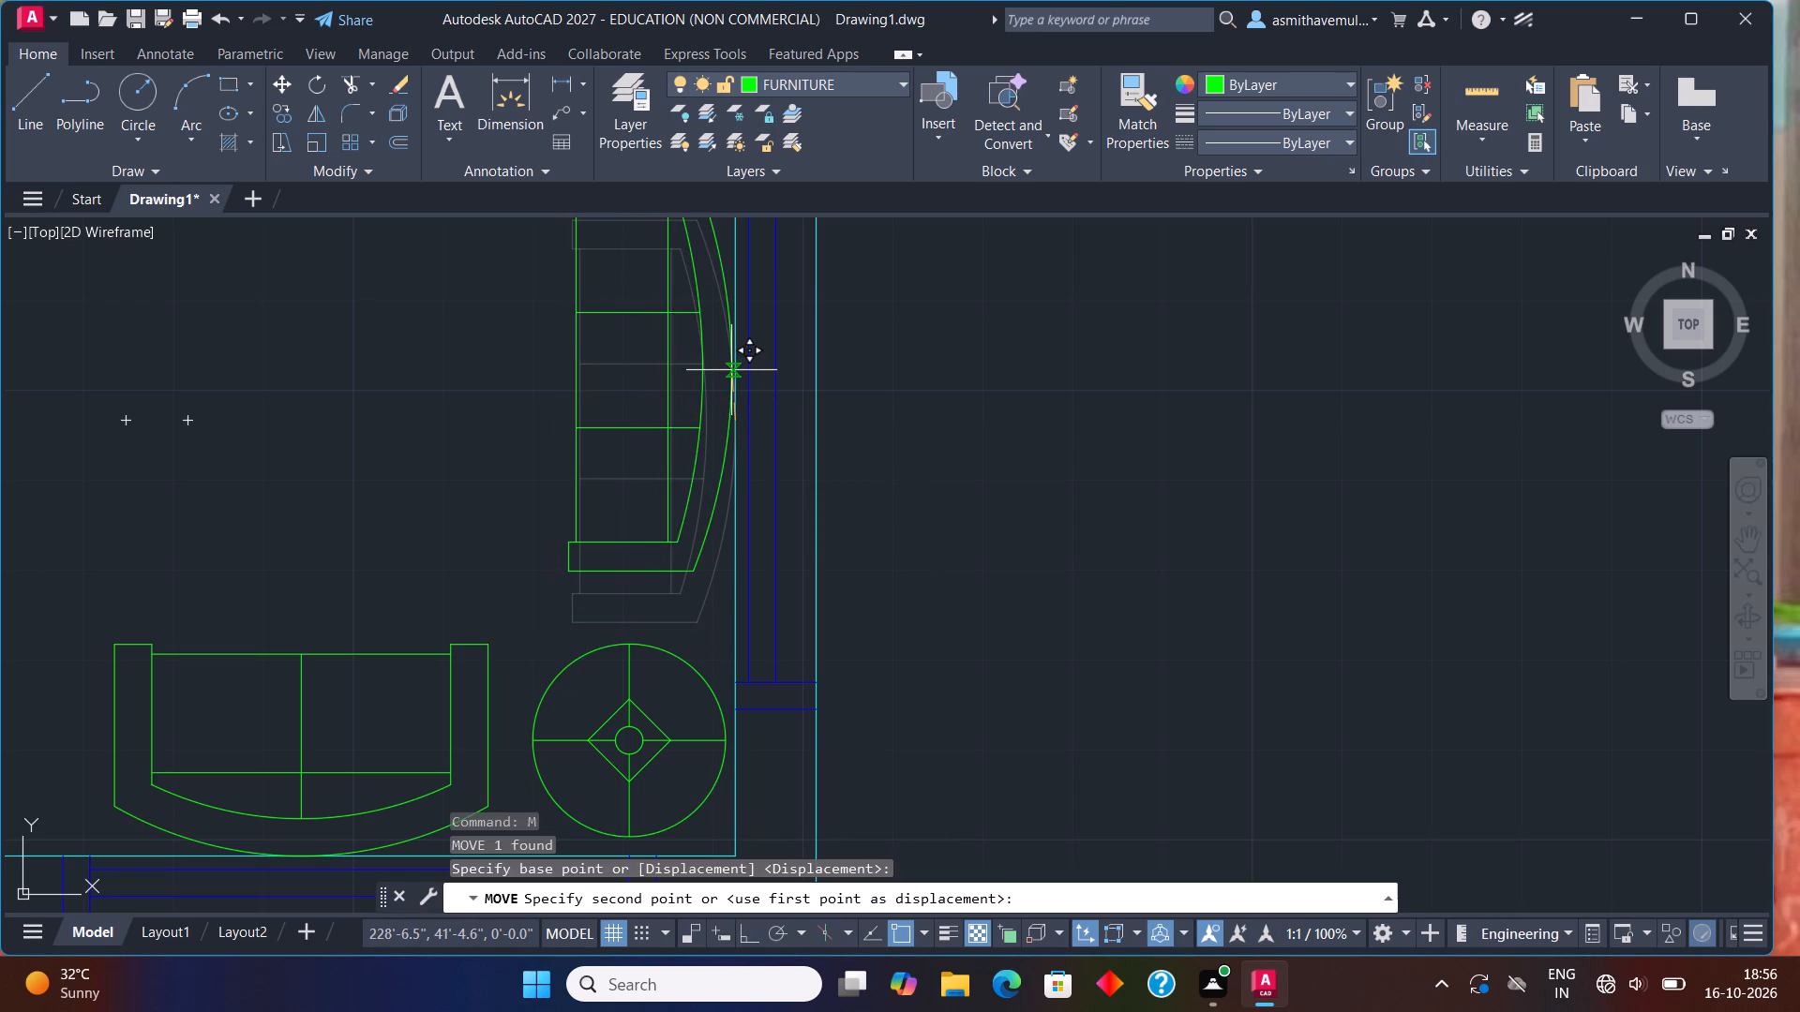
left_click(734, 370)
Move the six-chair dining table from west of the plan to the open space just south of the plan.
scroll(763, 362, "down", 2)
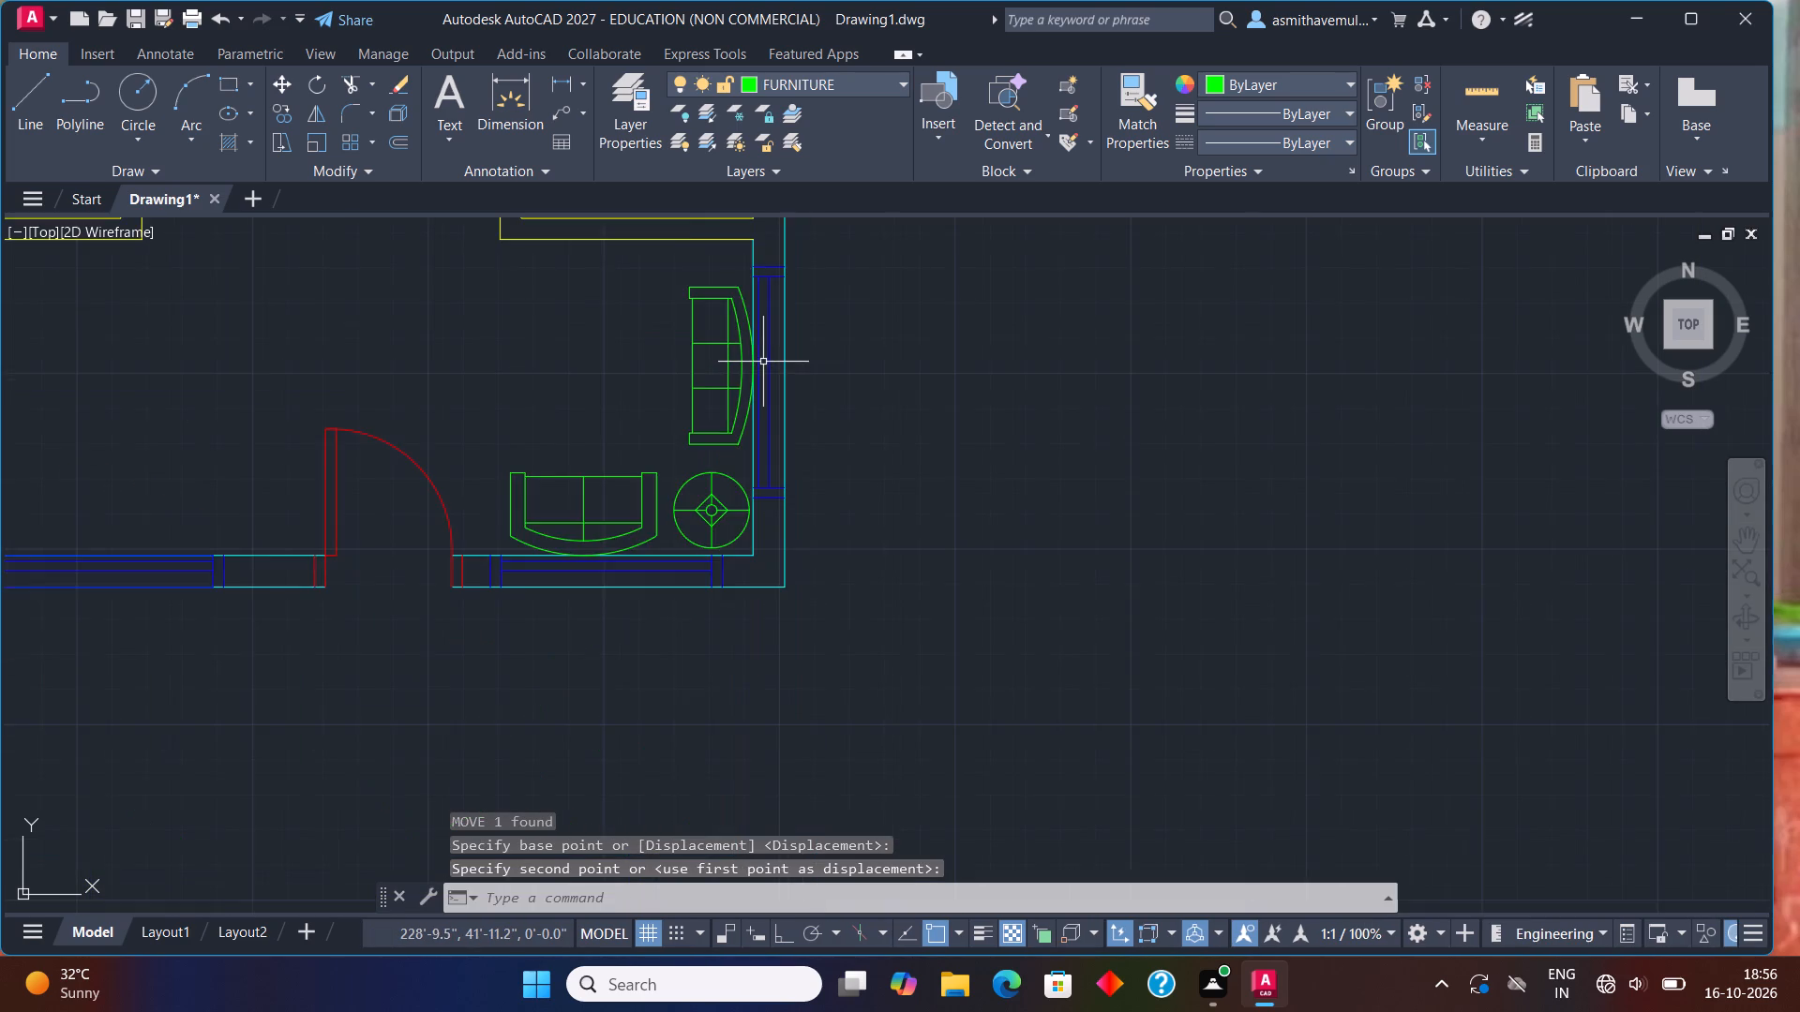
scroll(763, 362, "down", 3)
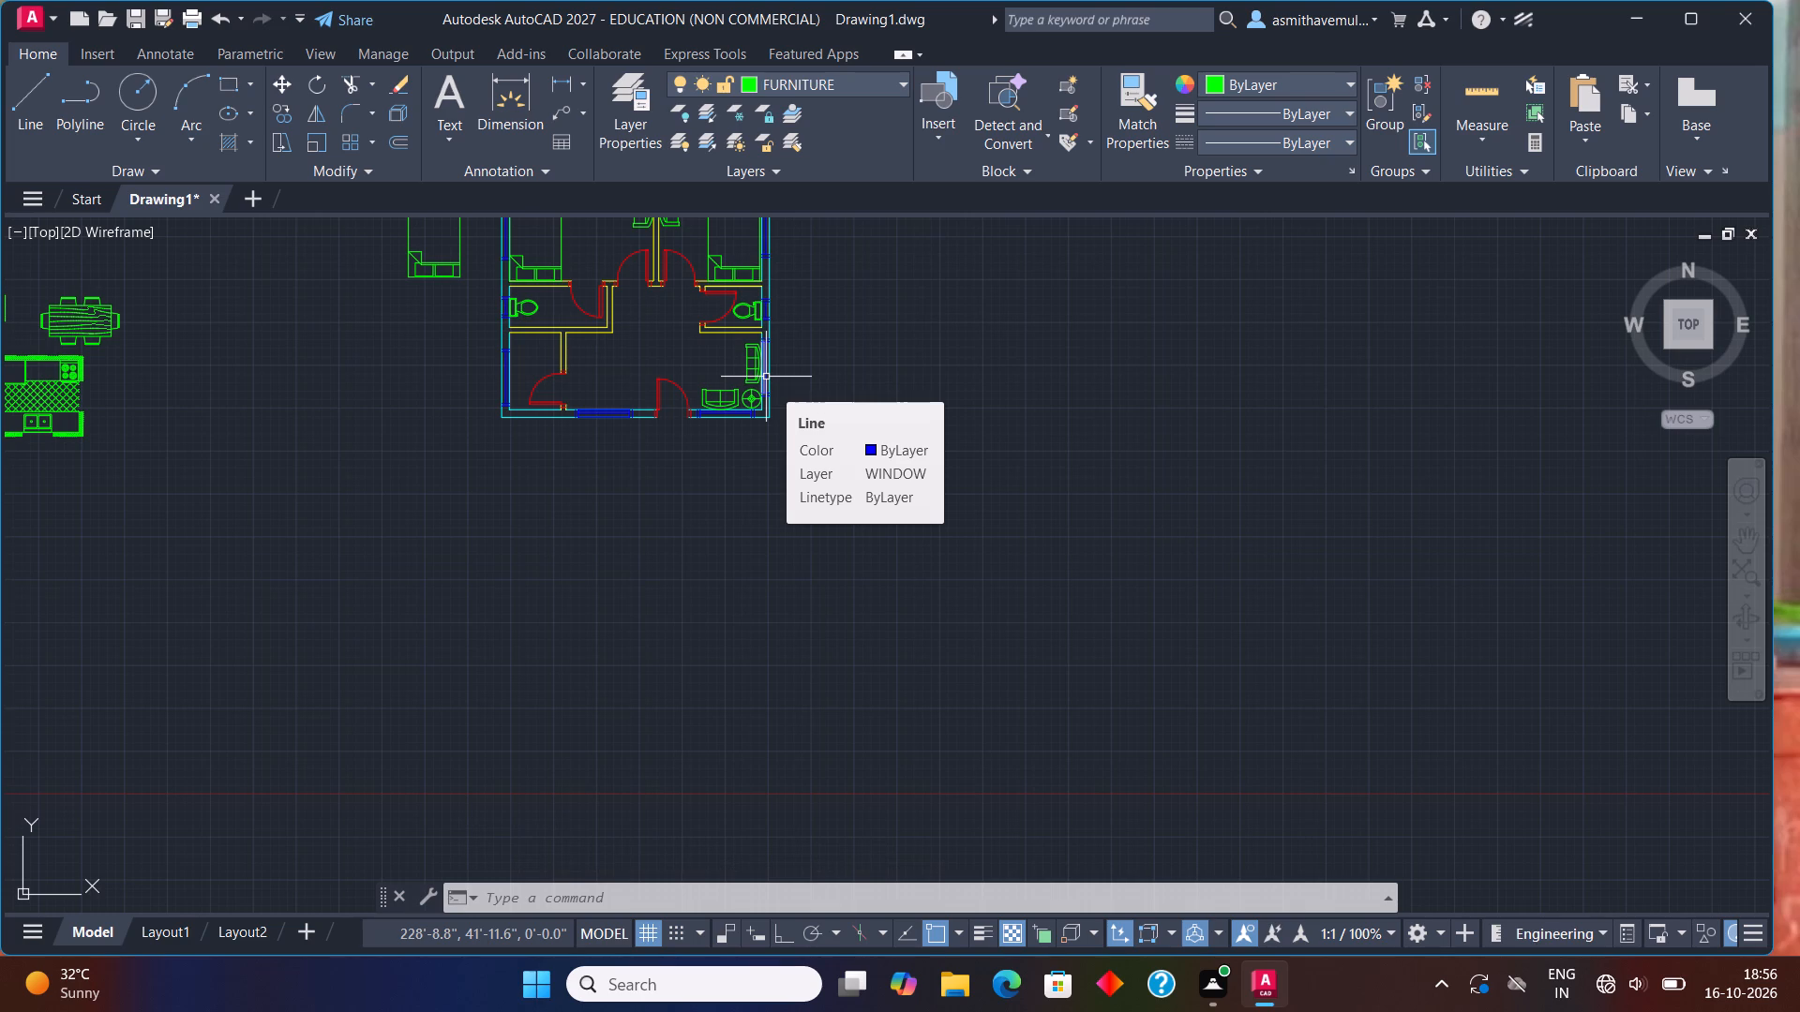
scroll(715, 426, "down", 1)
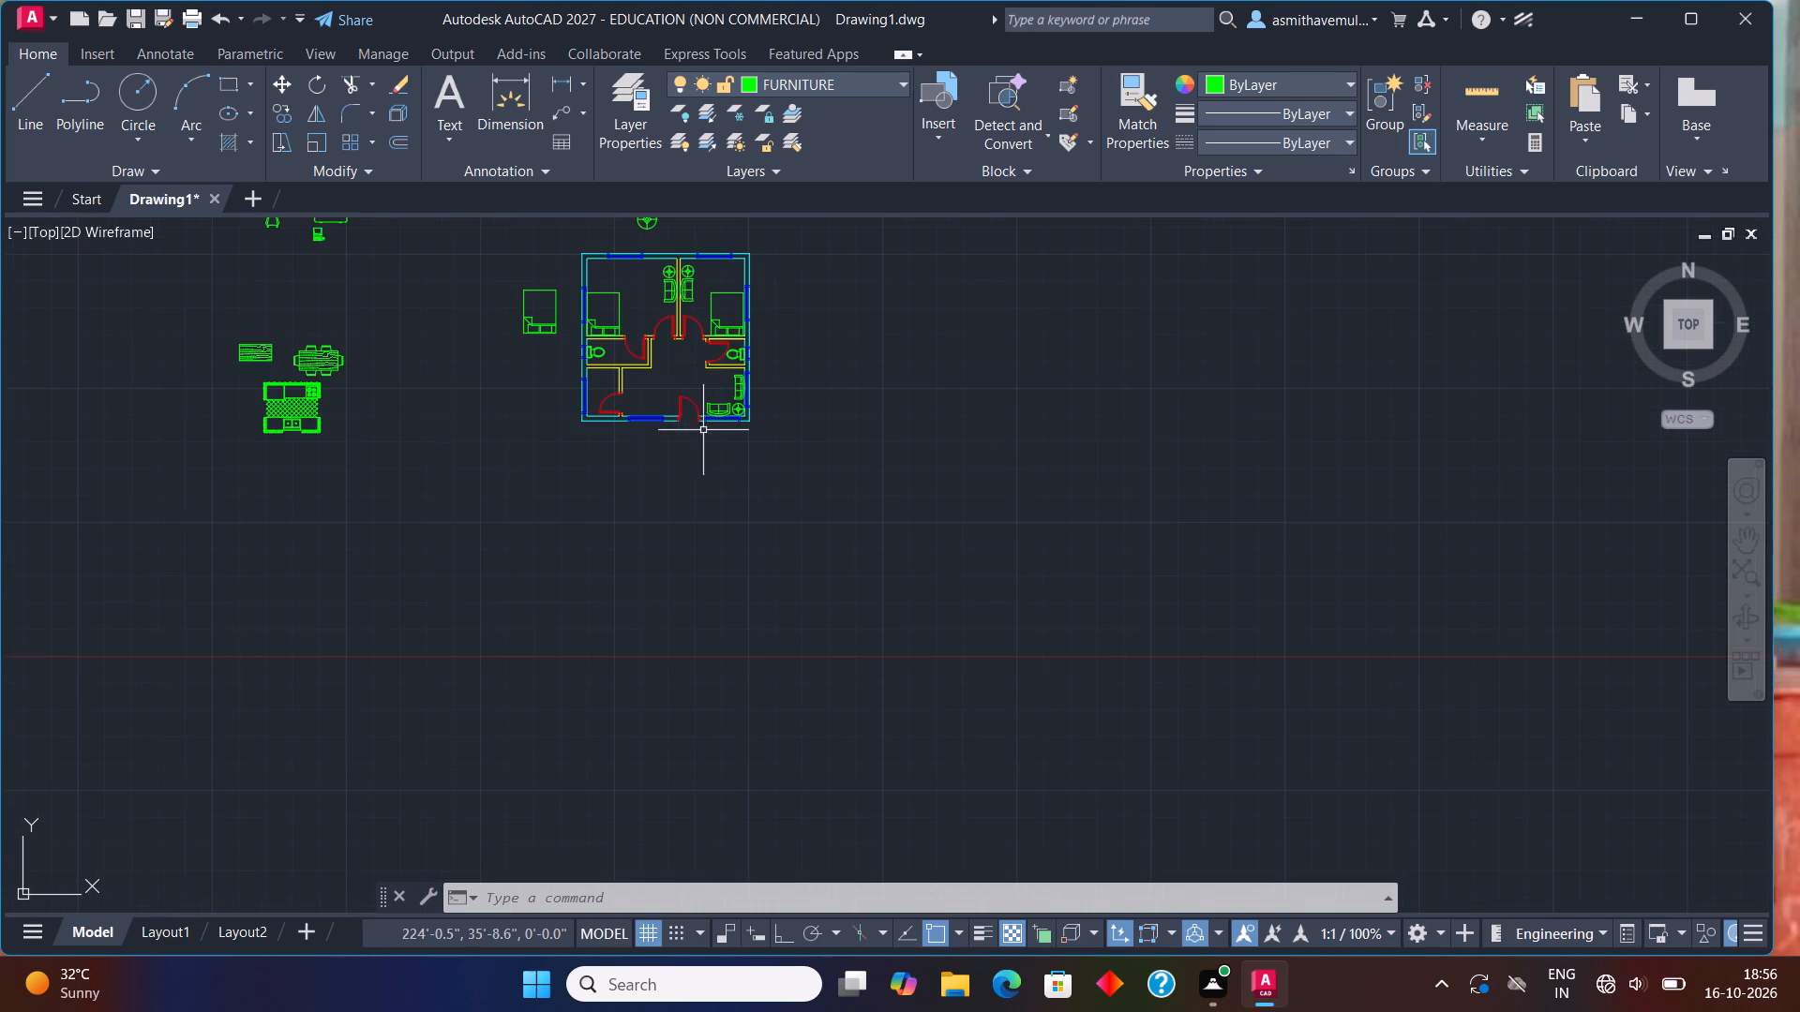
scroll(436, 397, "up", 1)
middle_click_drag(451, 474, 451, 476)
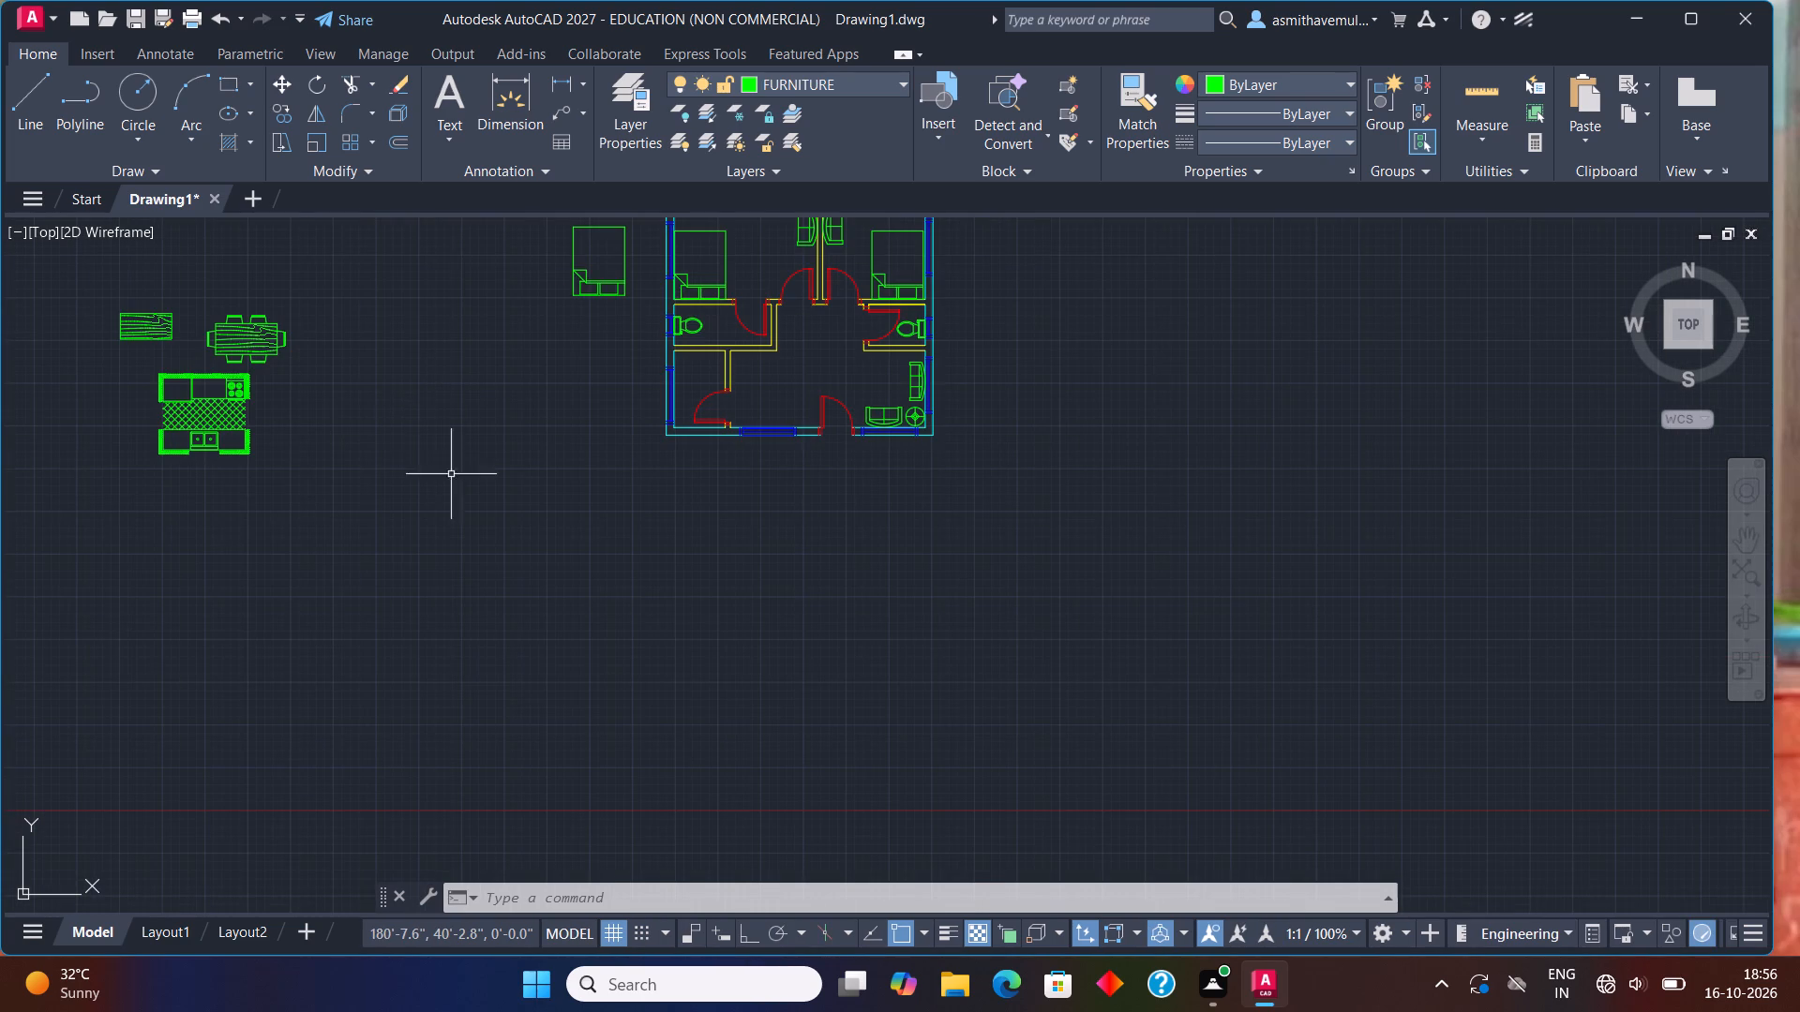
middle_click_drag(451, 476, 577, 602)
left_click(357, 469)
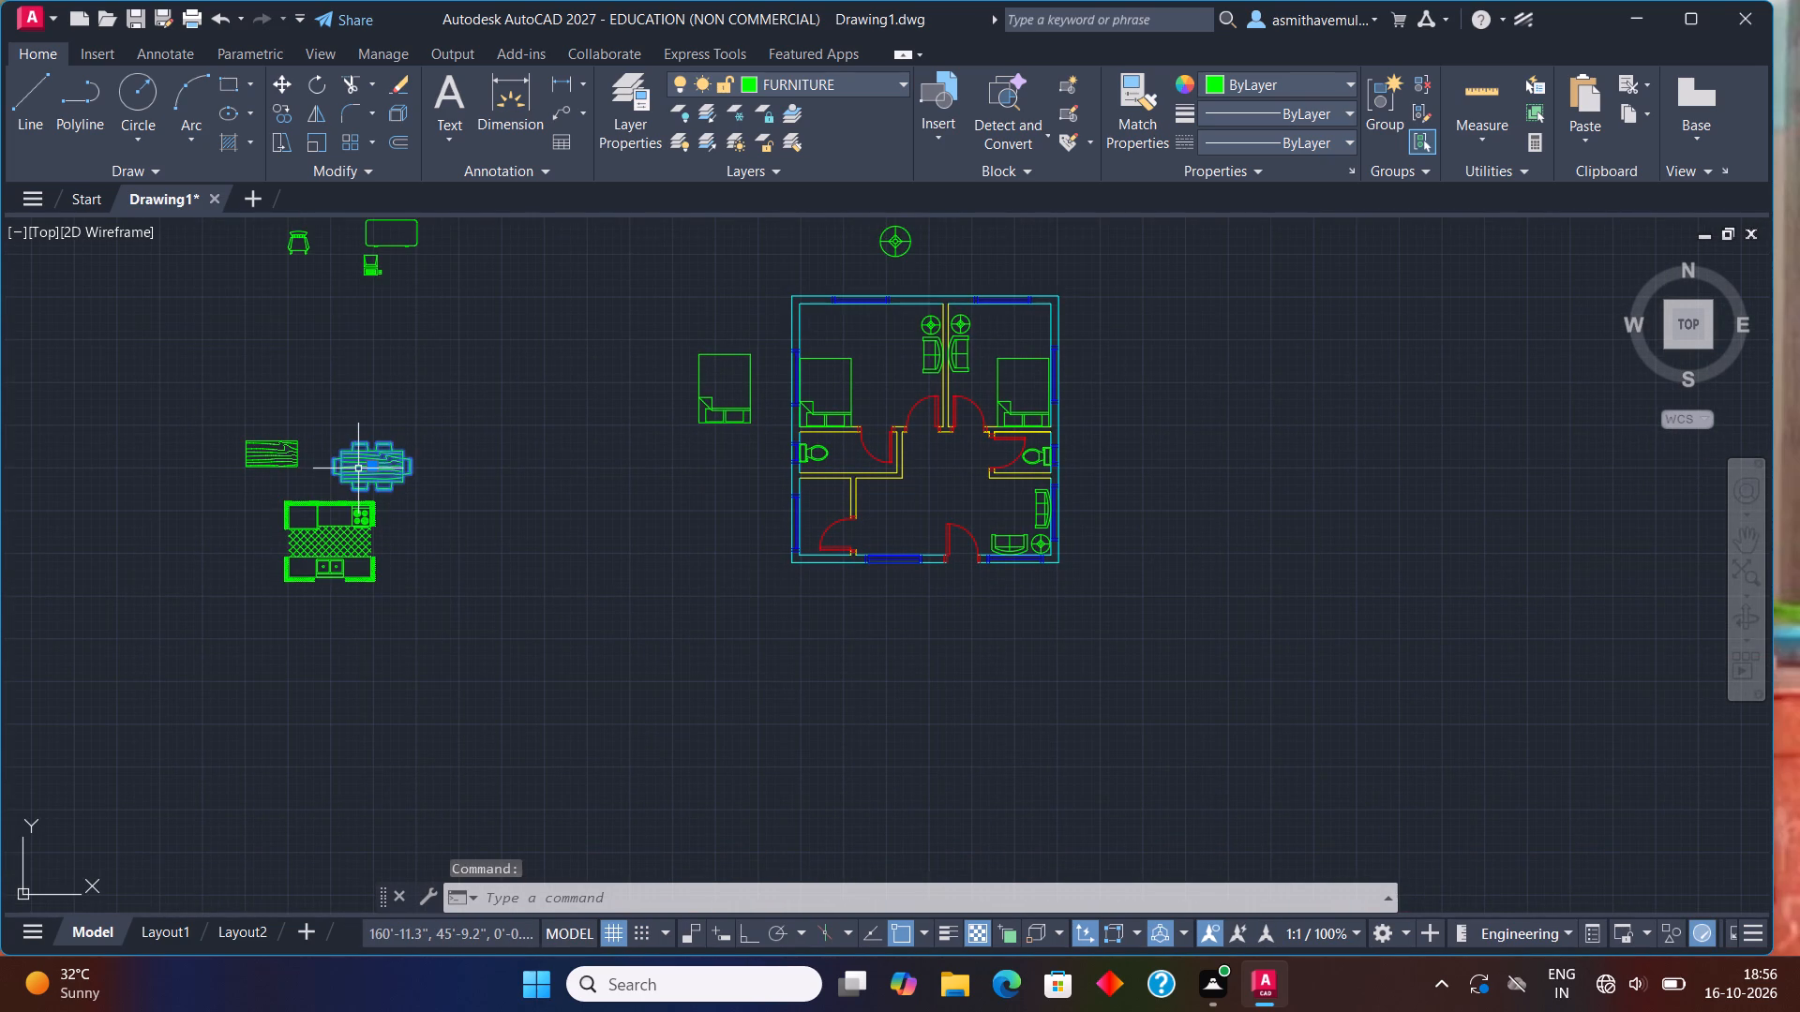
key("m")
key("Return")
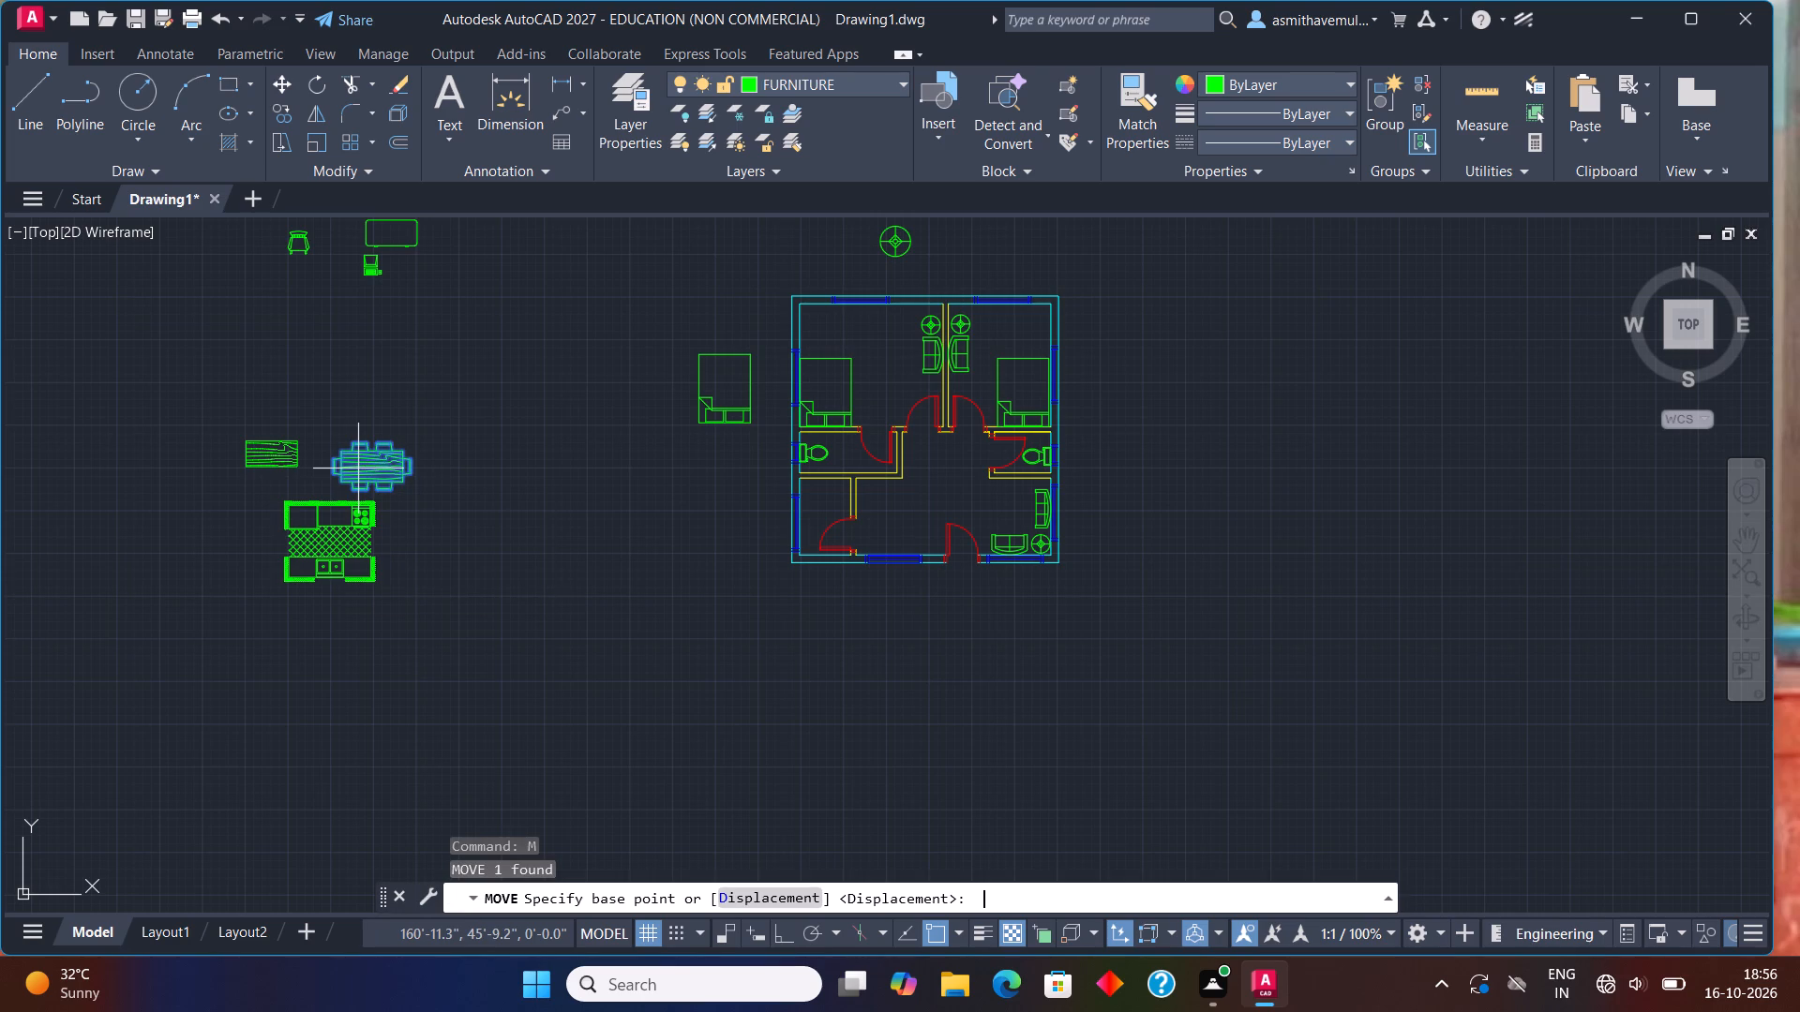
left_click(366, 467)
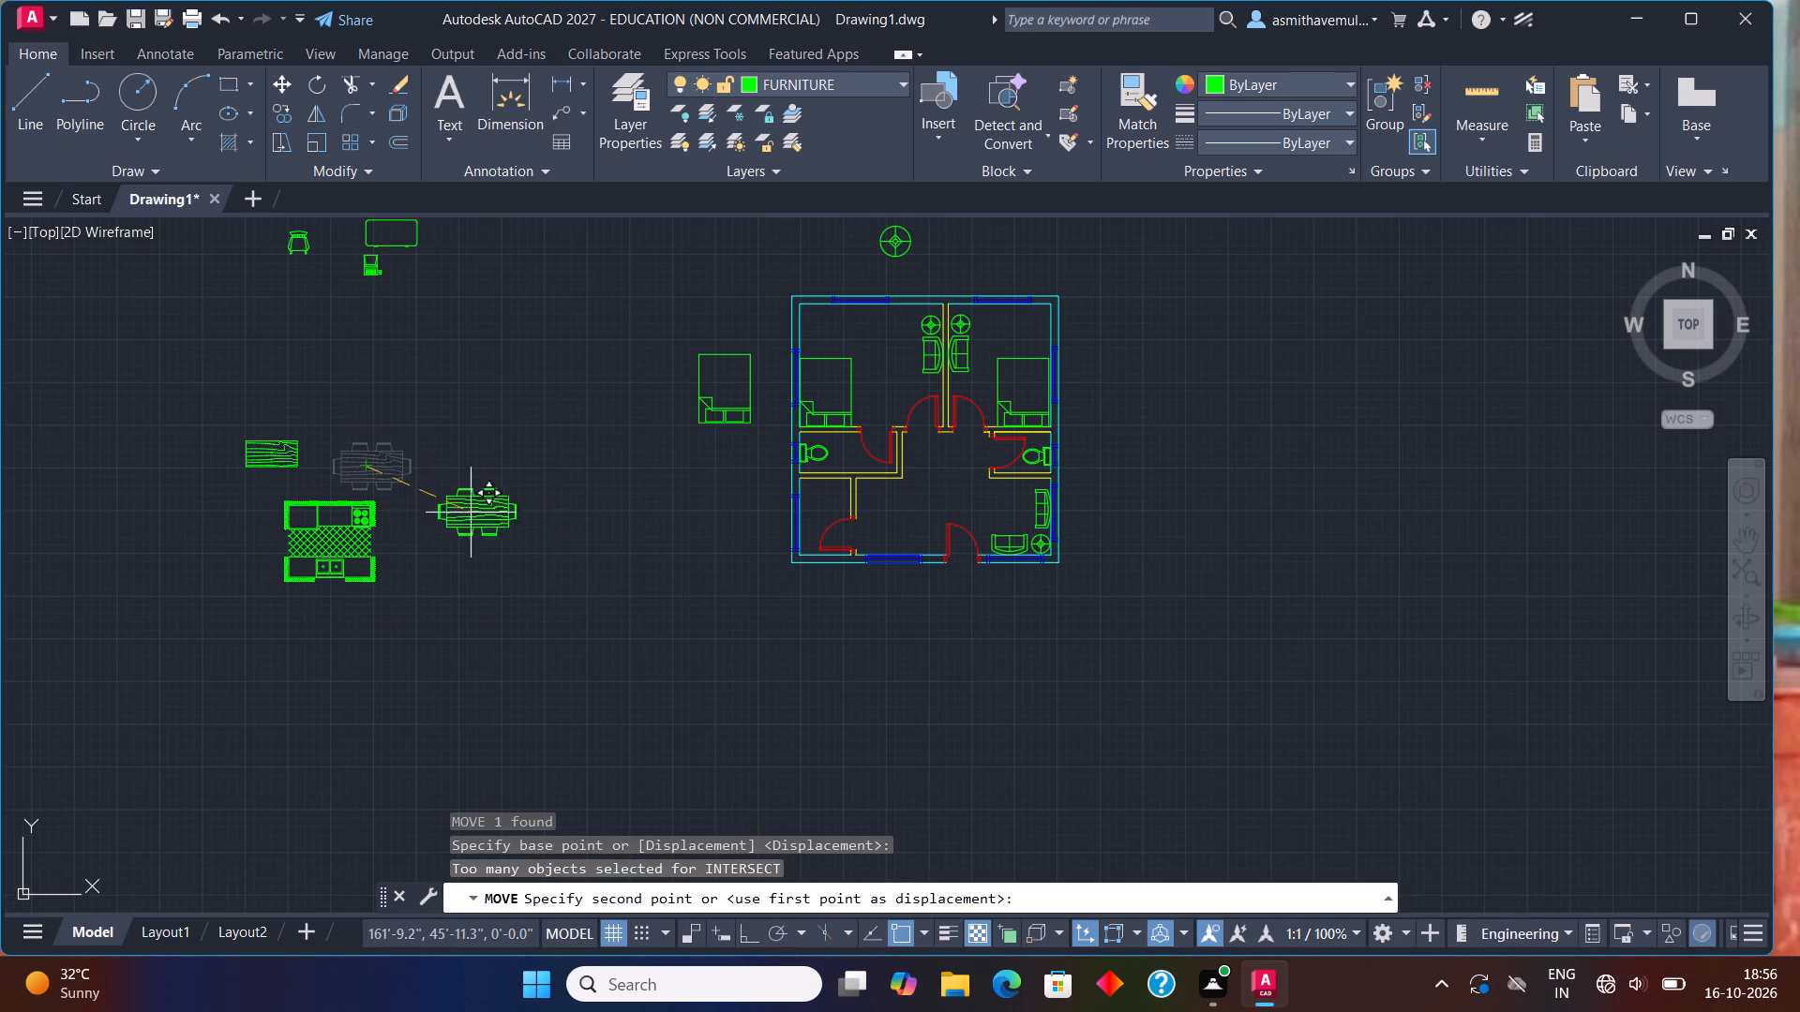
scroll(902, 504, "up", 2)
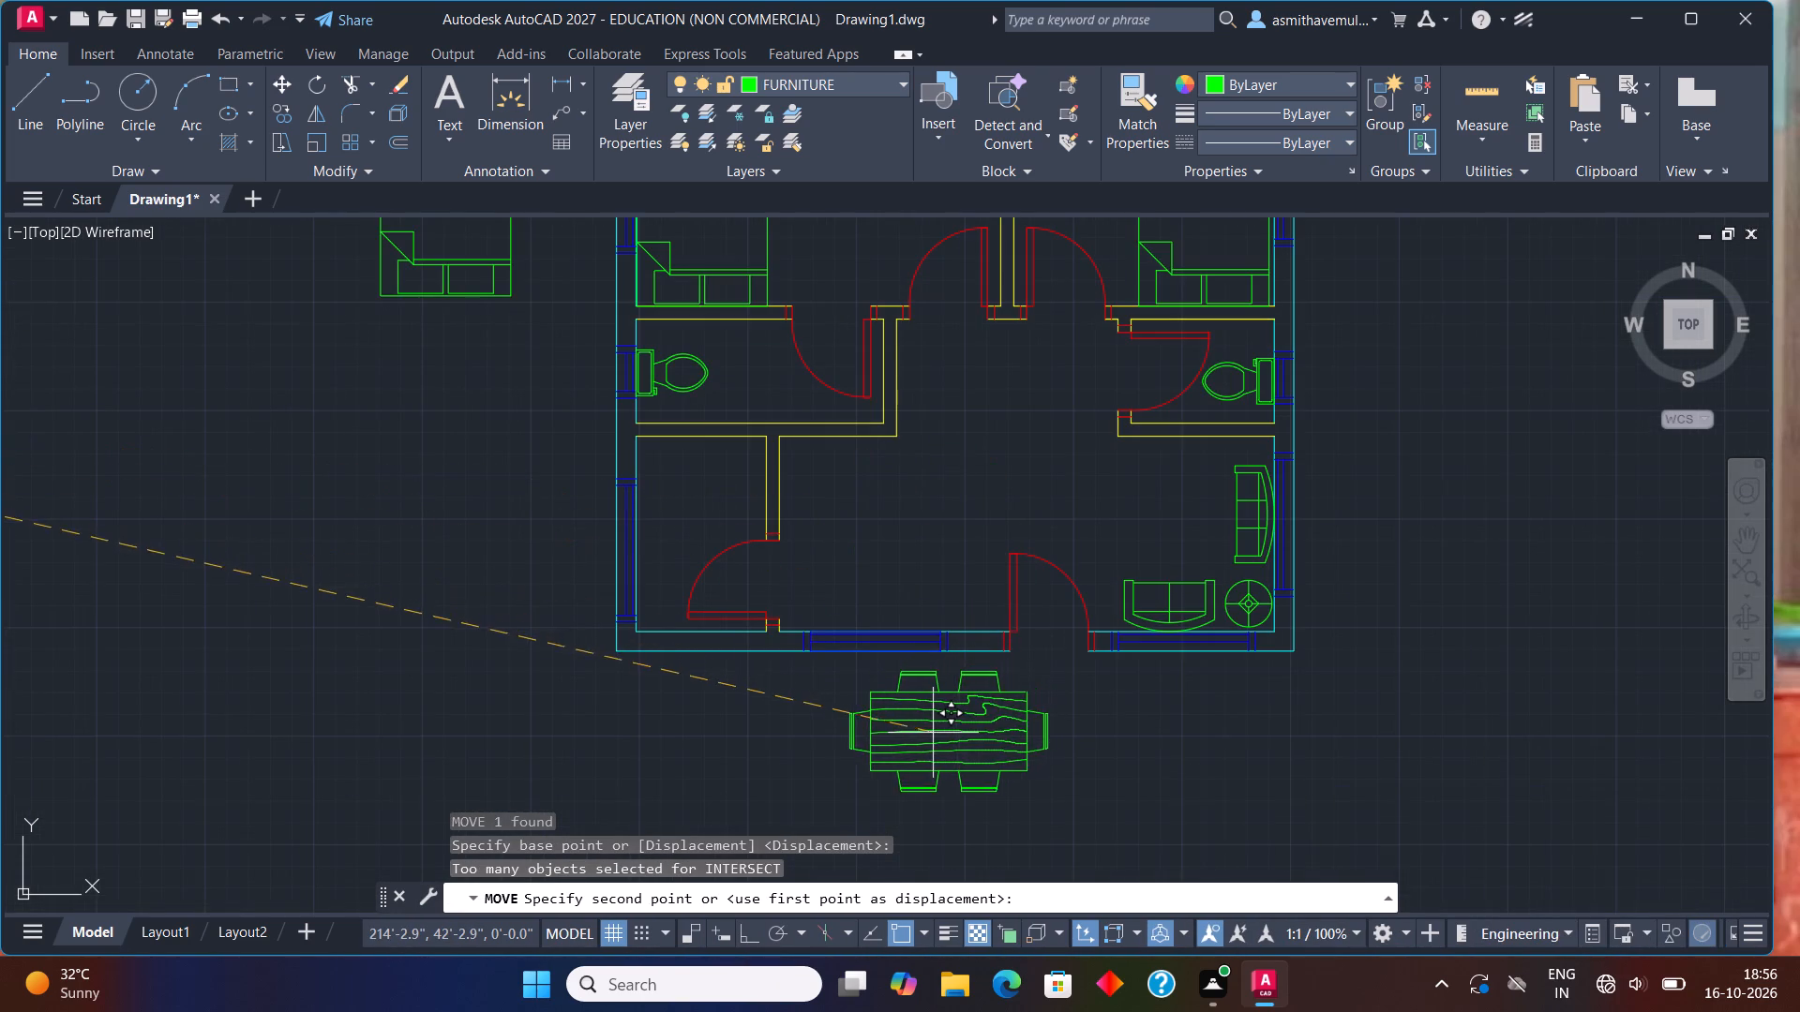
middle_click_drag(931, 733, 813, 601)
left_click(821, 712)
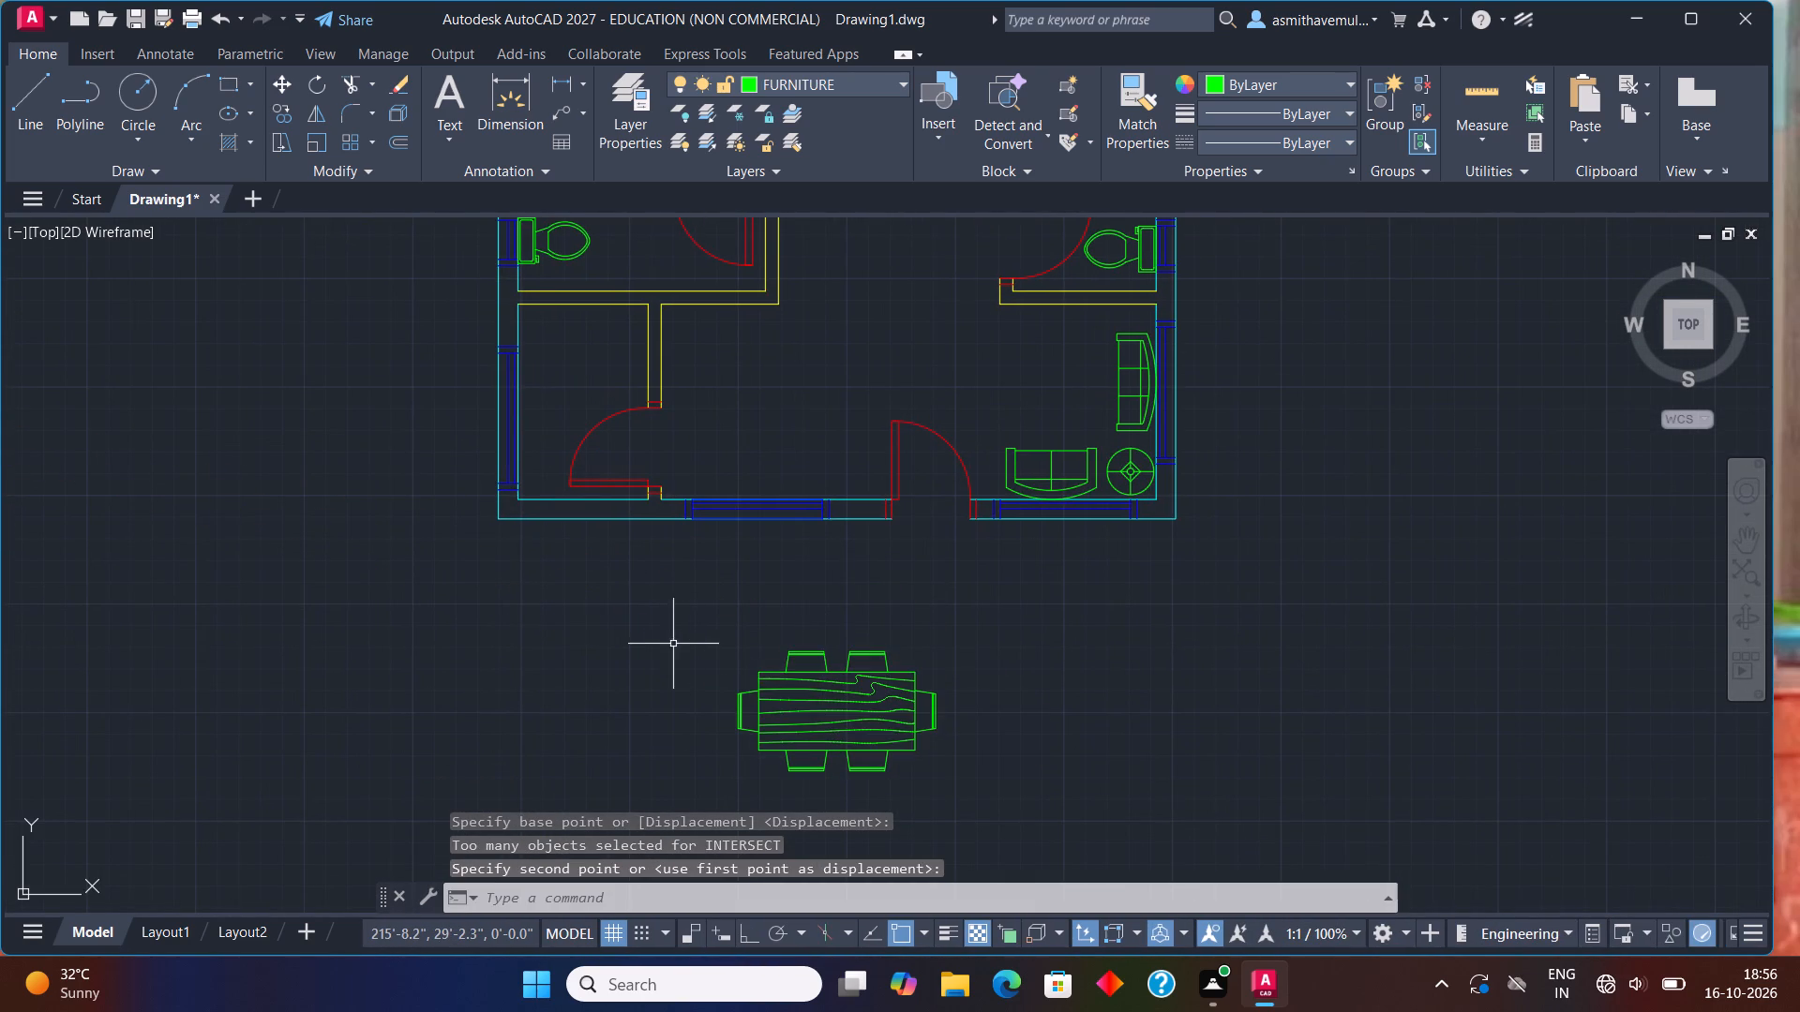
Rotate the dining table 90° counterclockwise about its tabletop's southwest corner, using Ortho, so its long side runs north-south.
left_click(785, 694)
key("r")
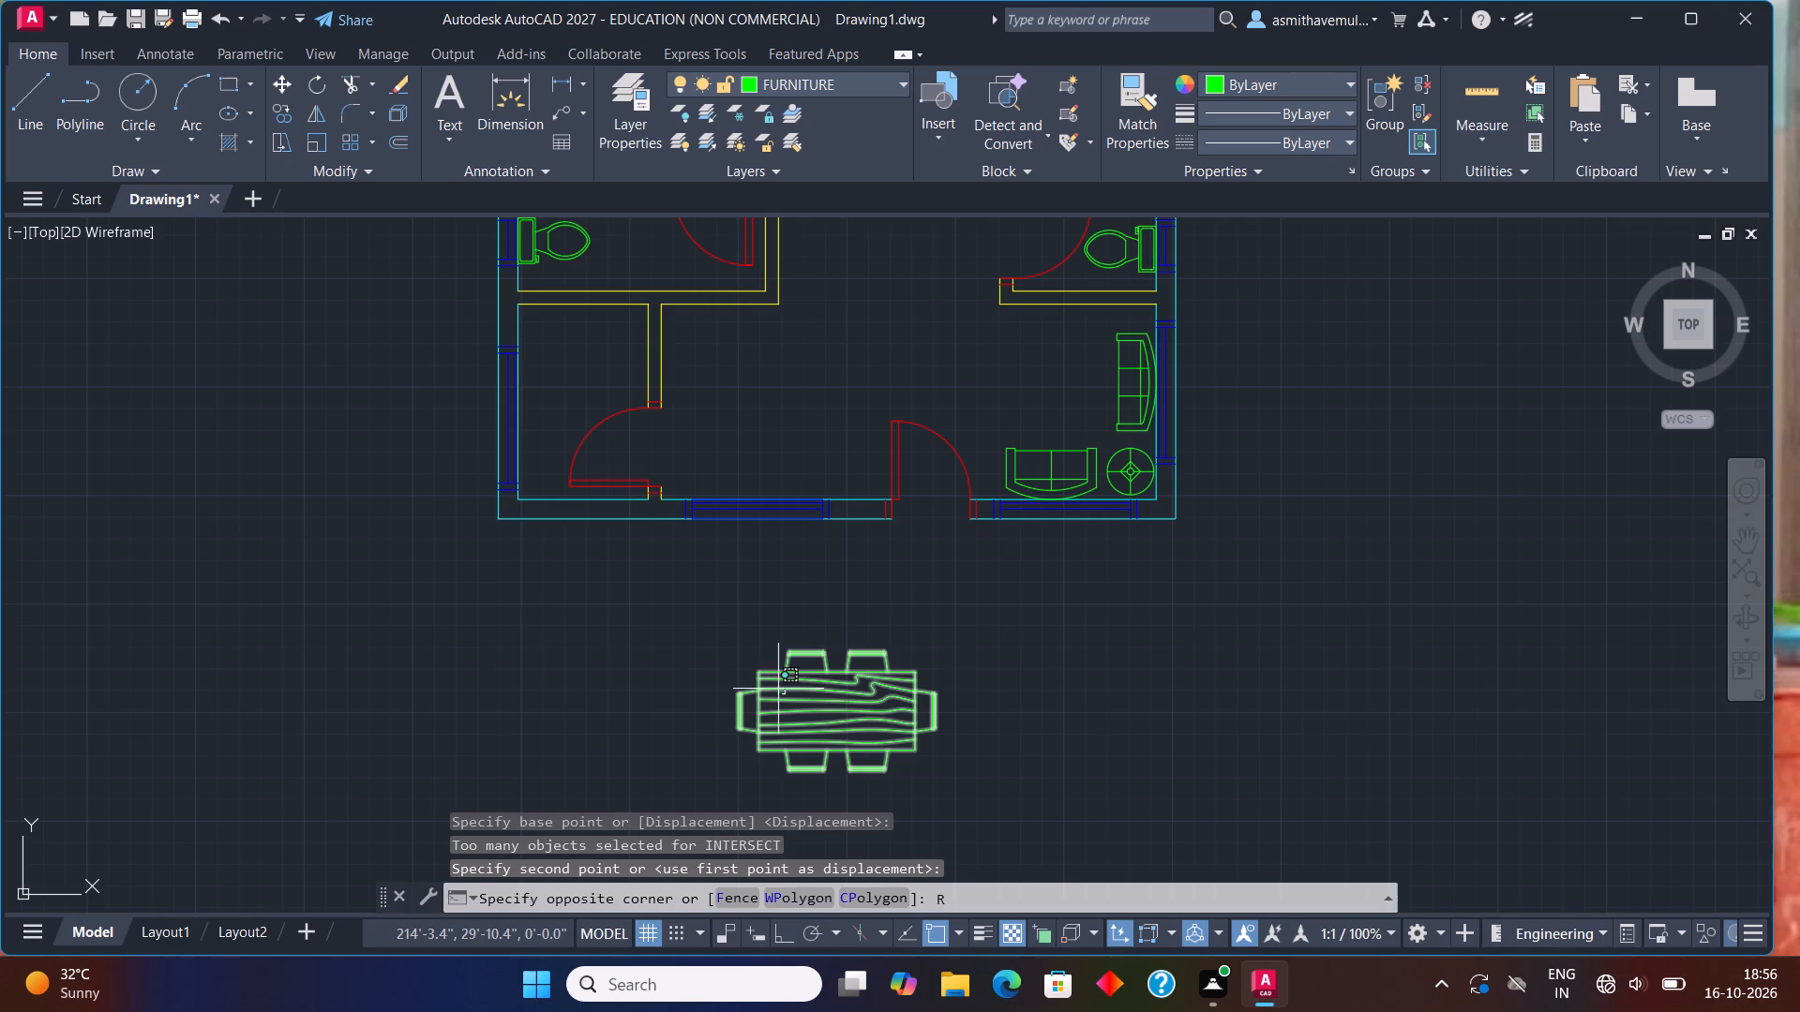
key("o")
key("Return")
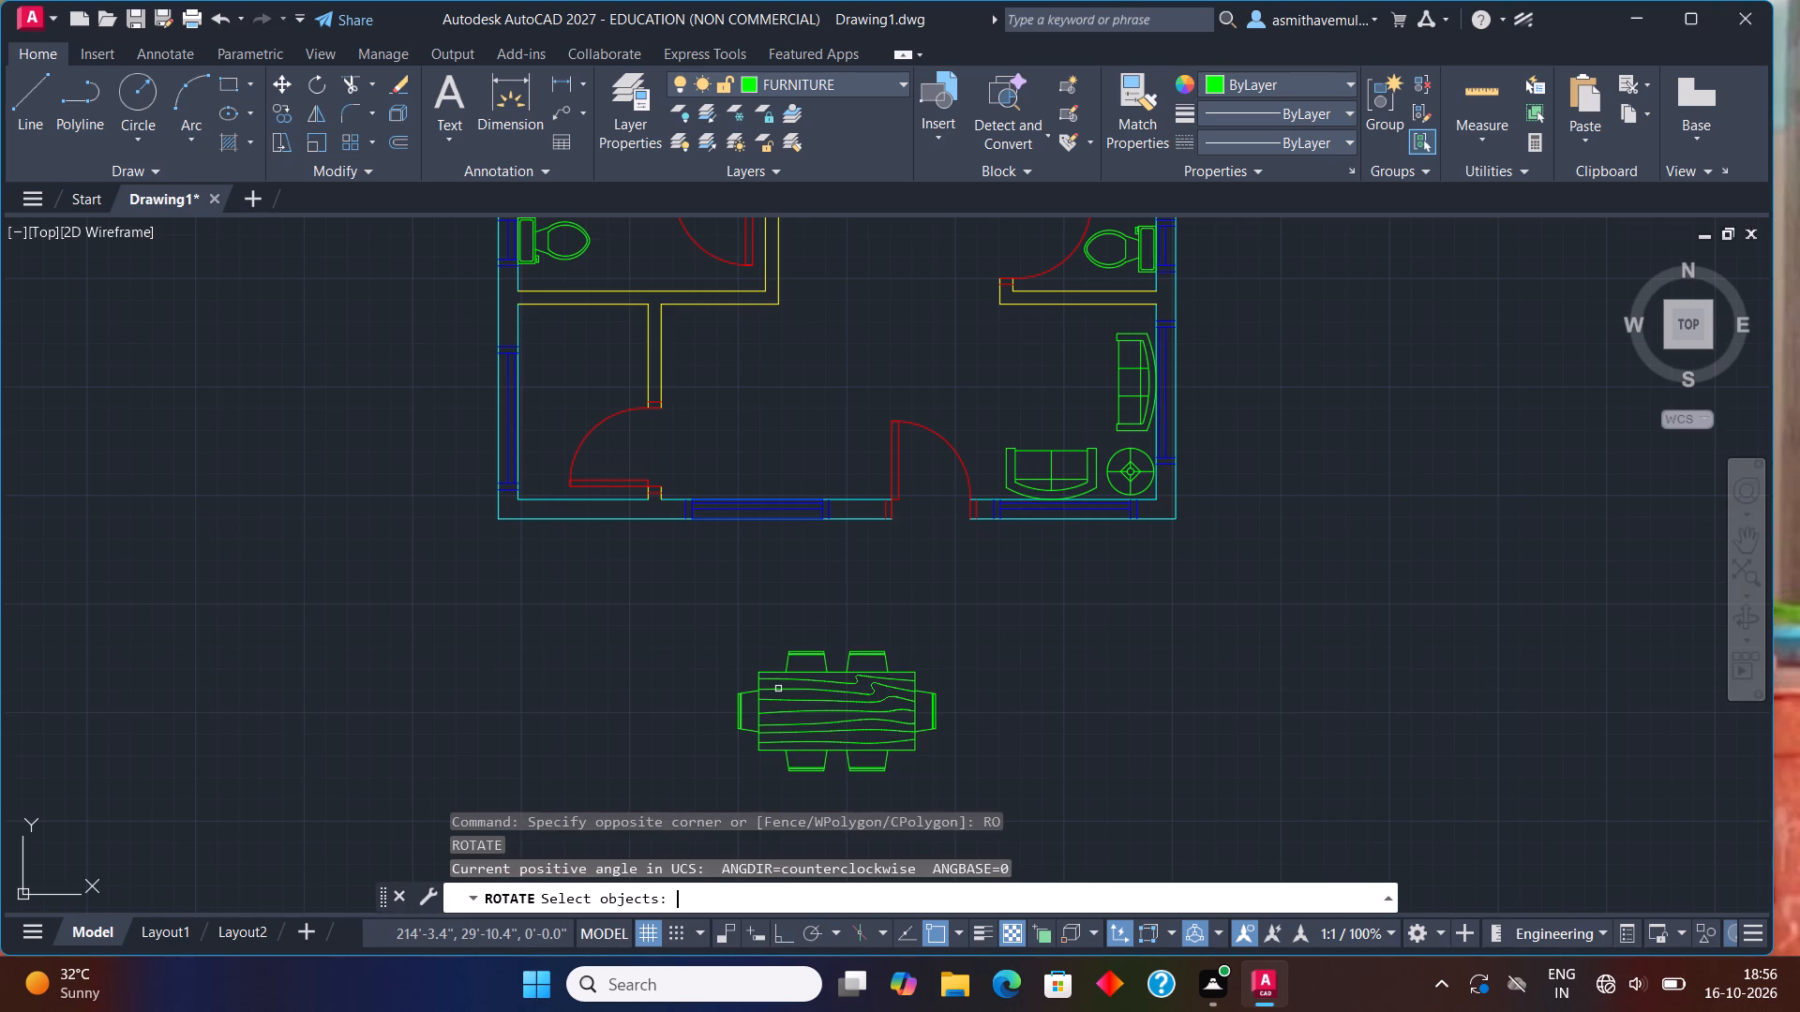
left_click(780, 698)
key("Return")
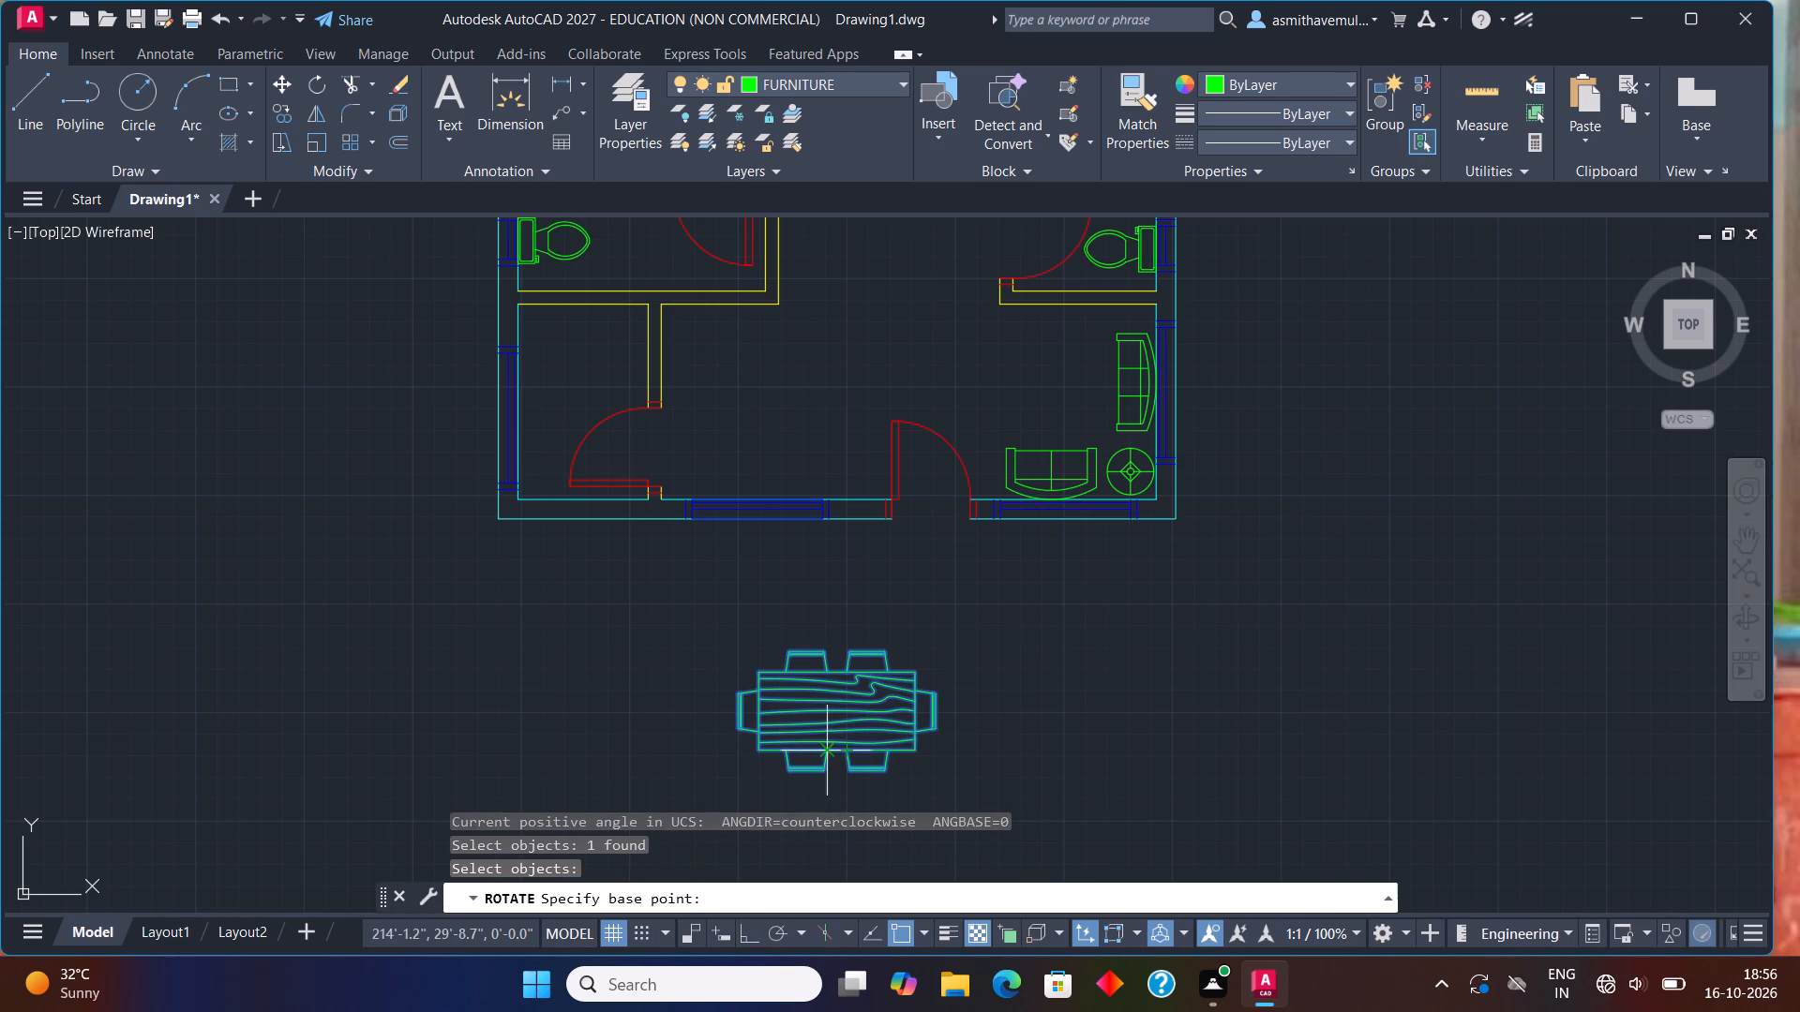
left_click(763, 755)
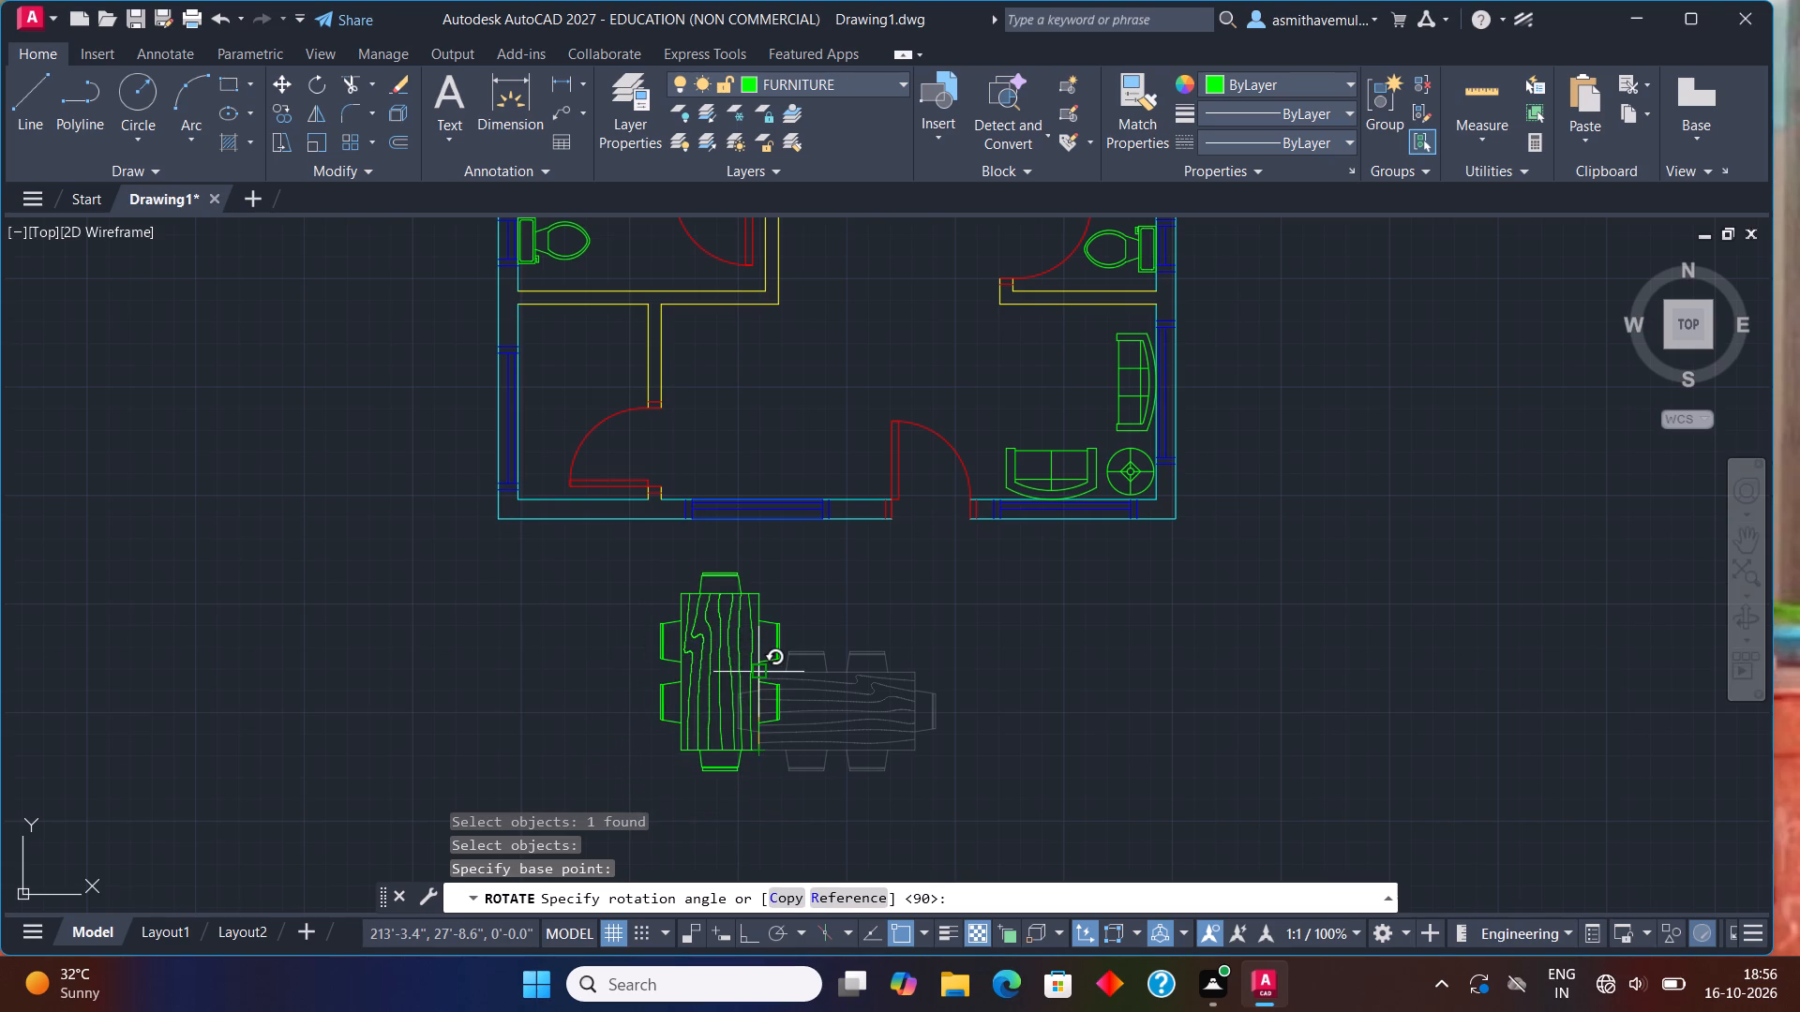
key("F8")
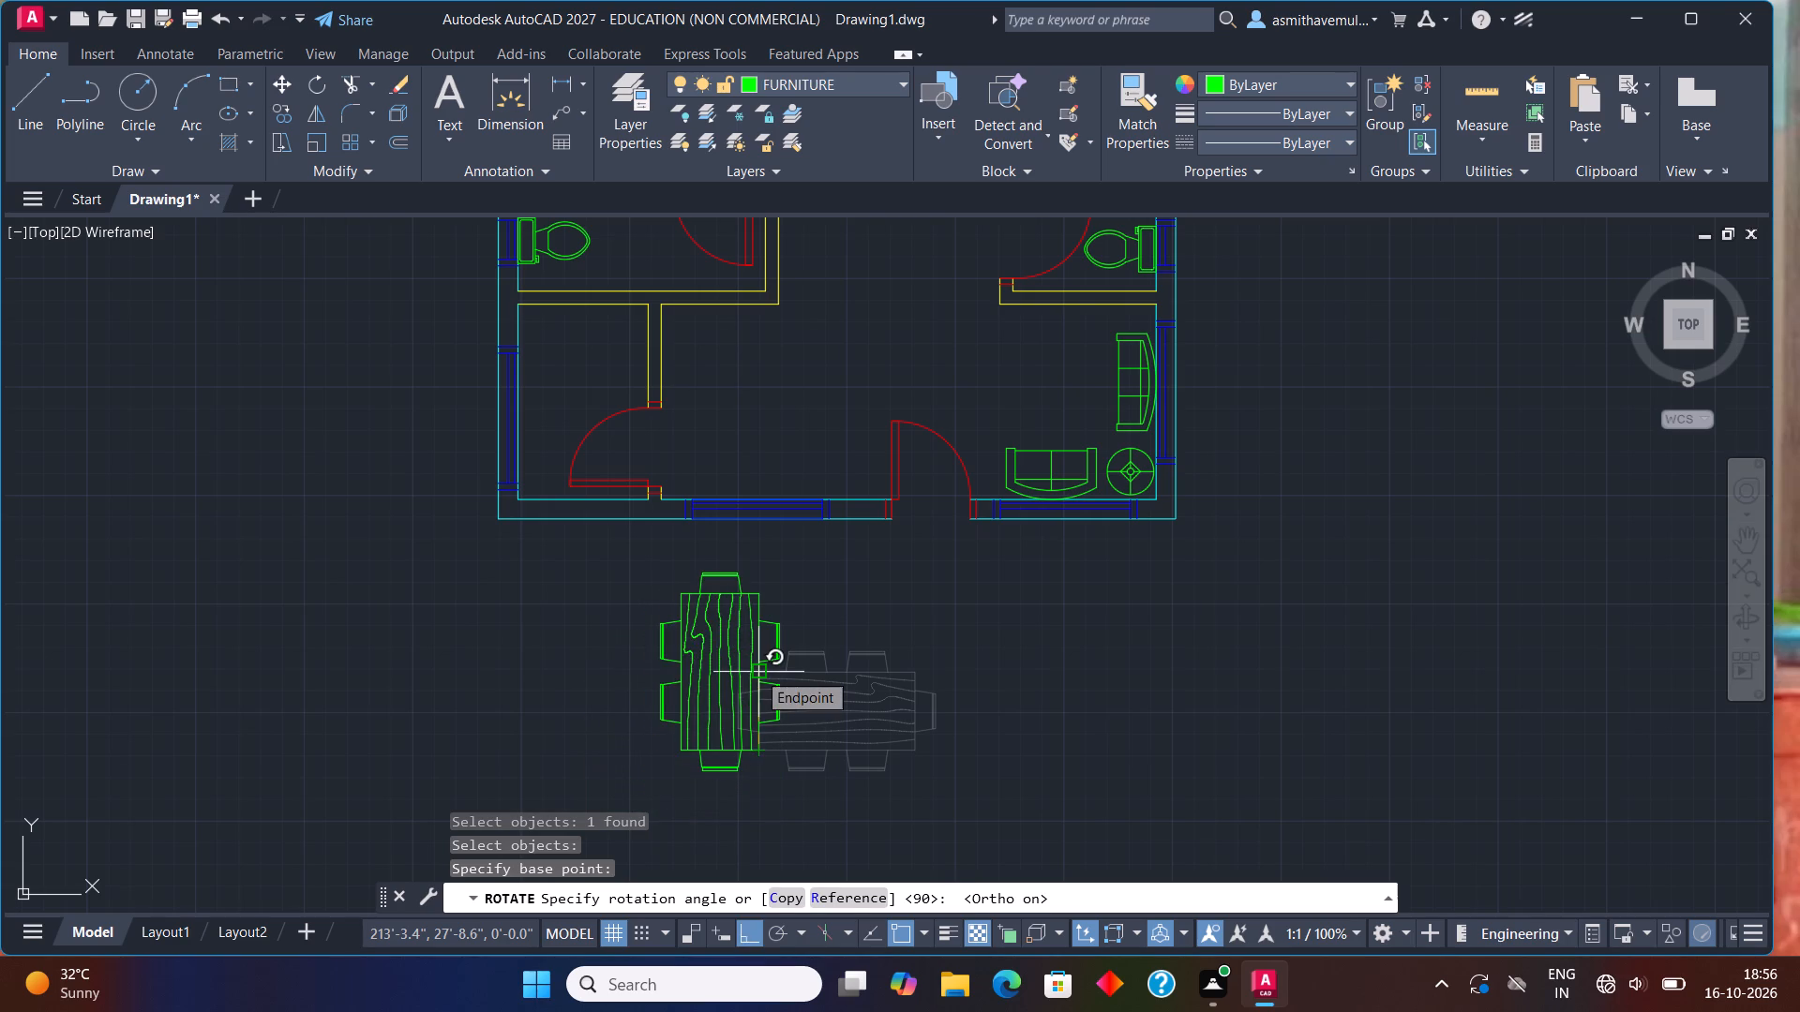
left_click(757, 669)
Scale the dining table down to roughly two-thirds of its size, using its tabletop's southwest corner as base point.
left_click(735, 685)
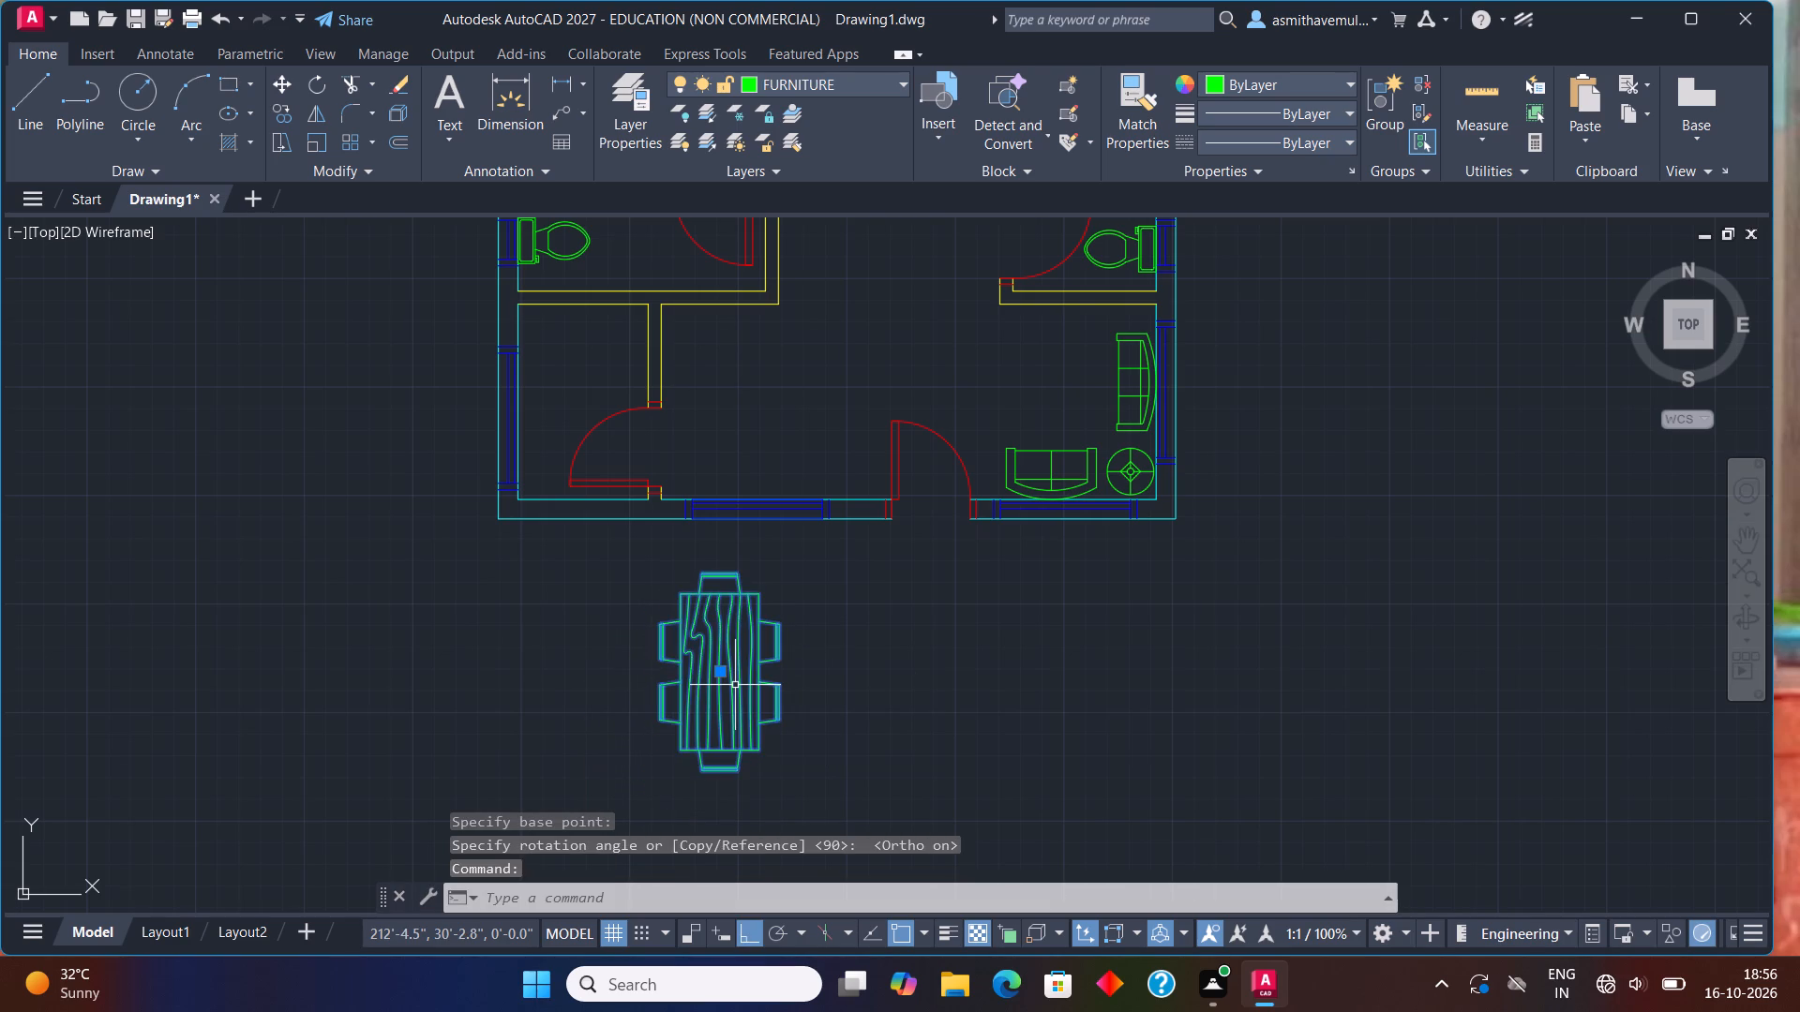
type("SCA")
type("LE")
key("Return")
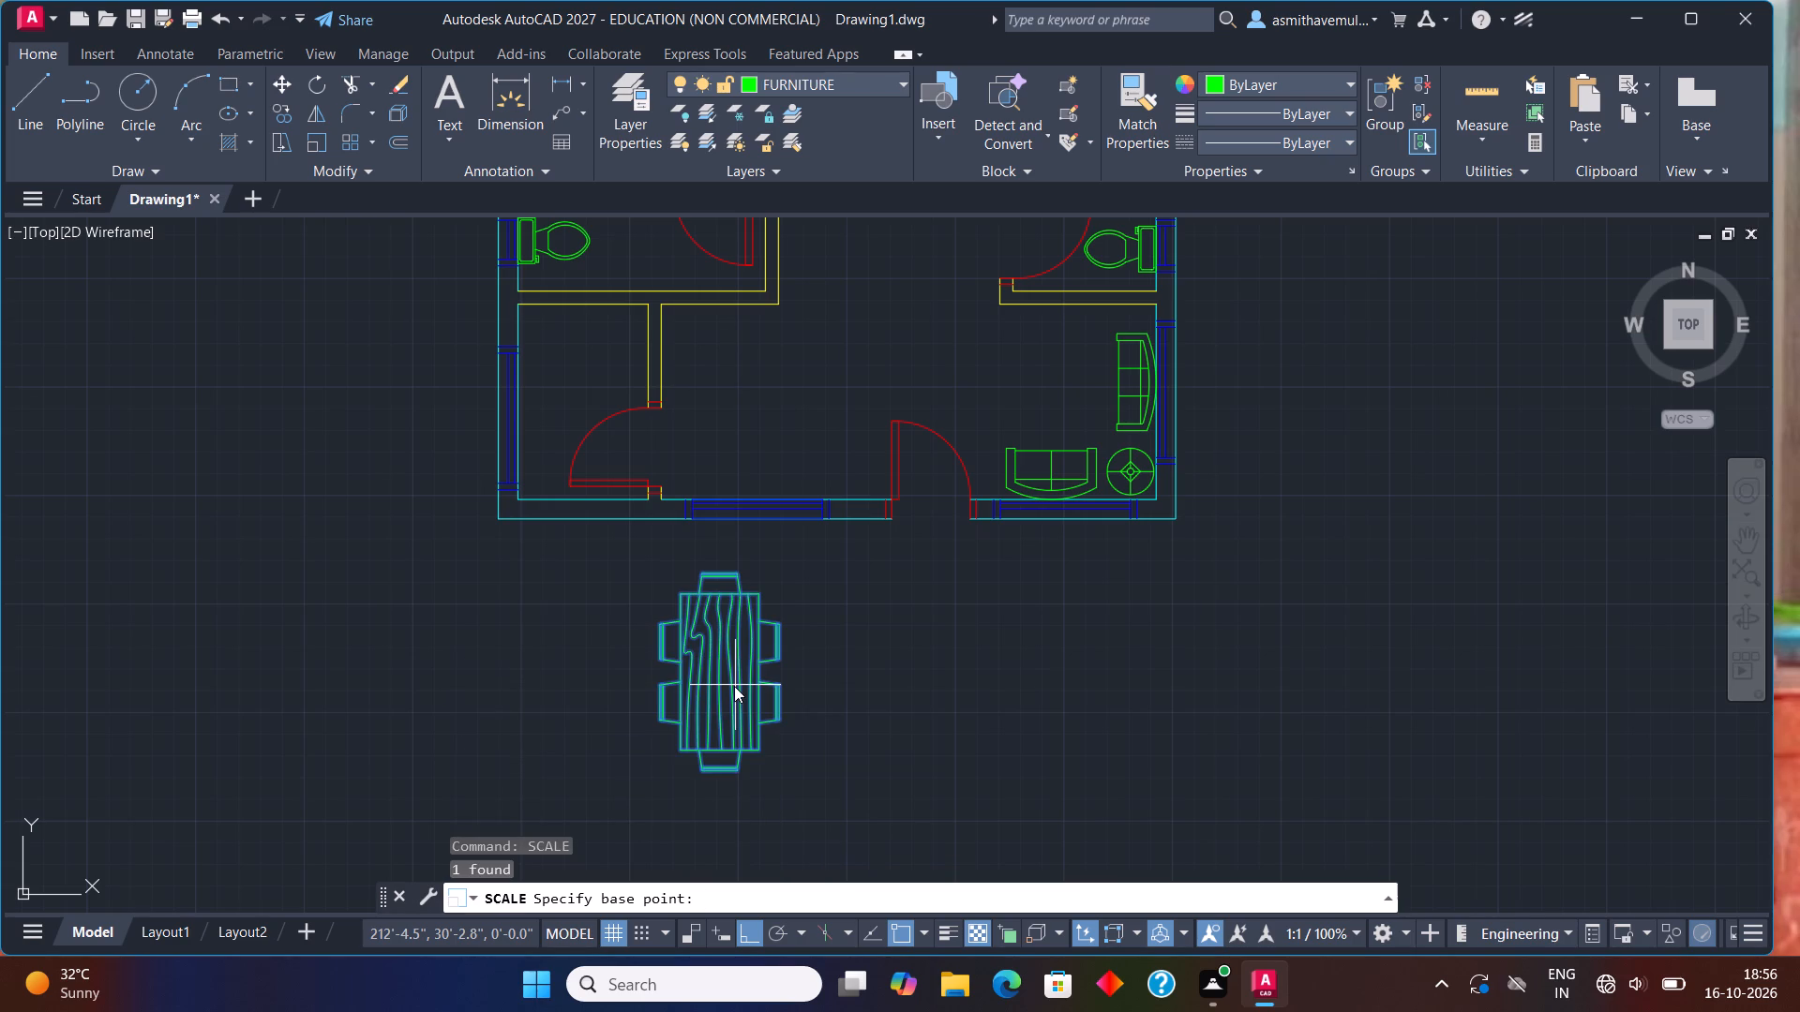
left_click(676, 751)
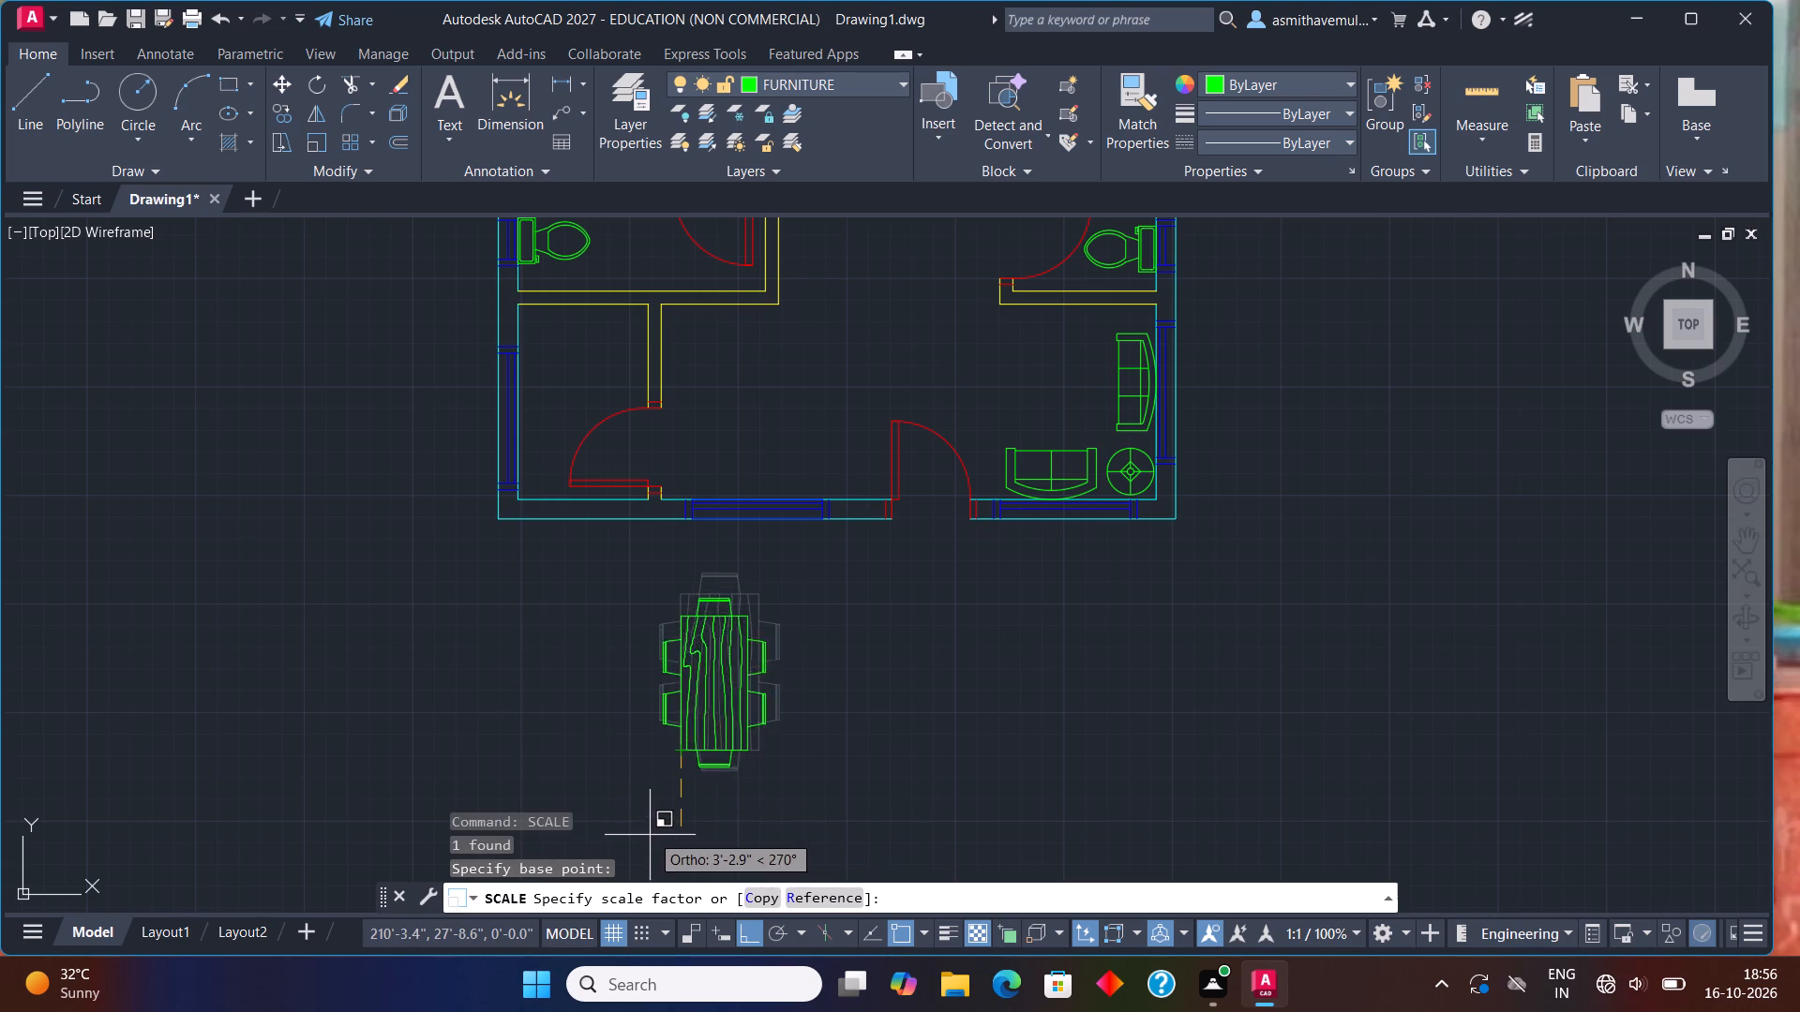
left_click(665, 812)
With Ortho off, move the dining table into the open area east of the southwest room, north of the south window.
left_click(693, 715)
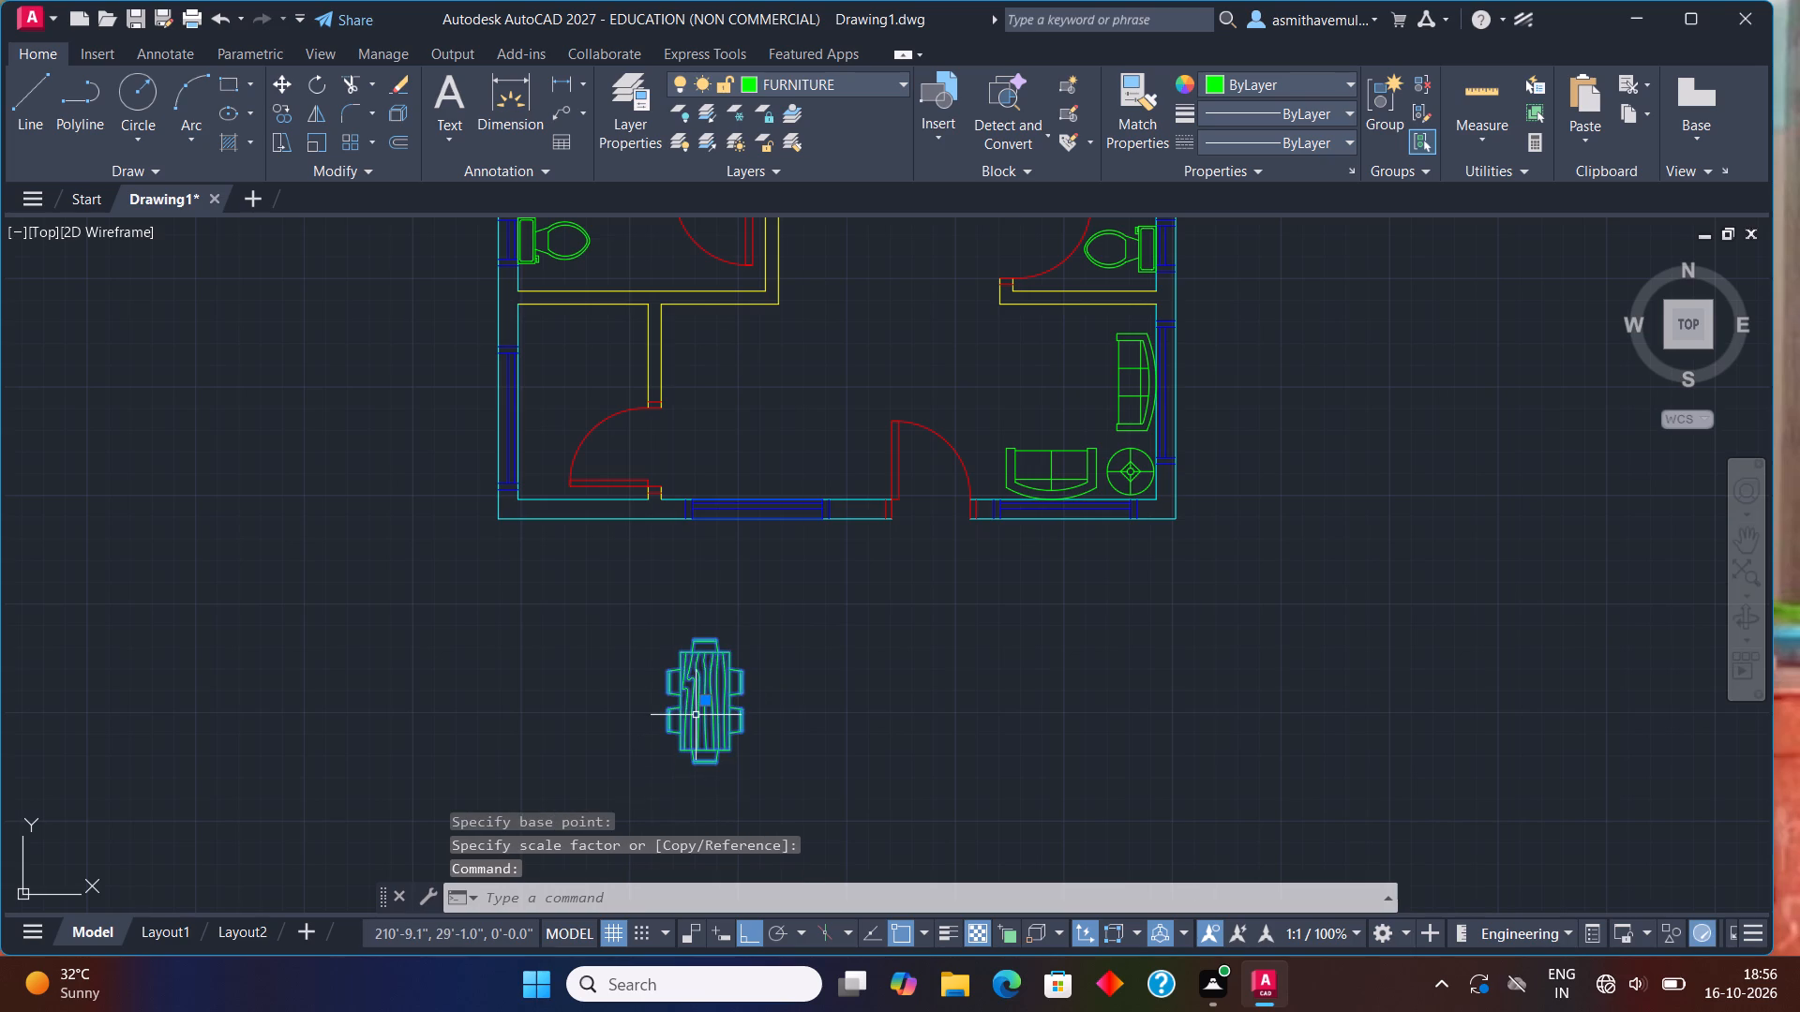
key("m")
key("Return")
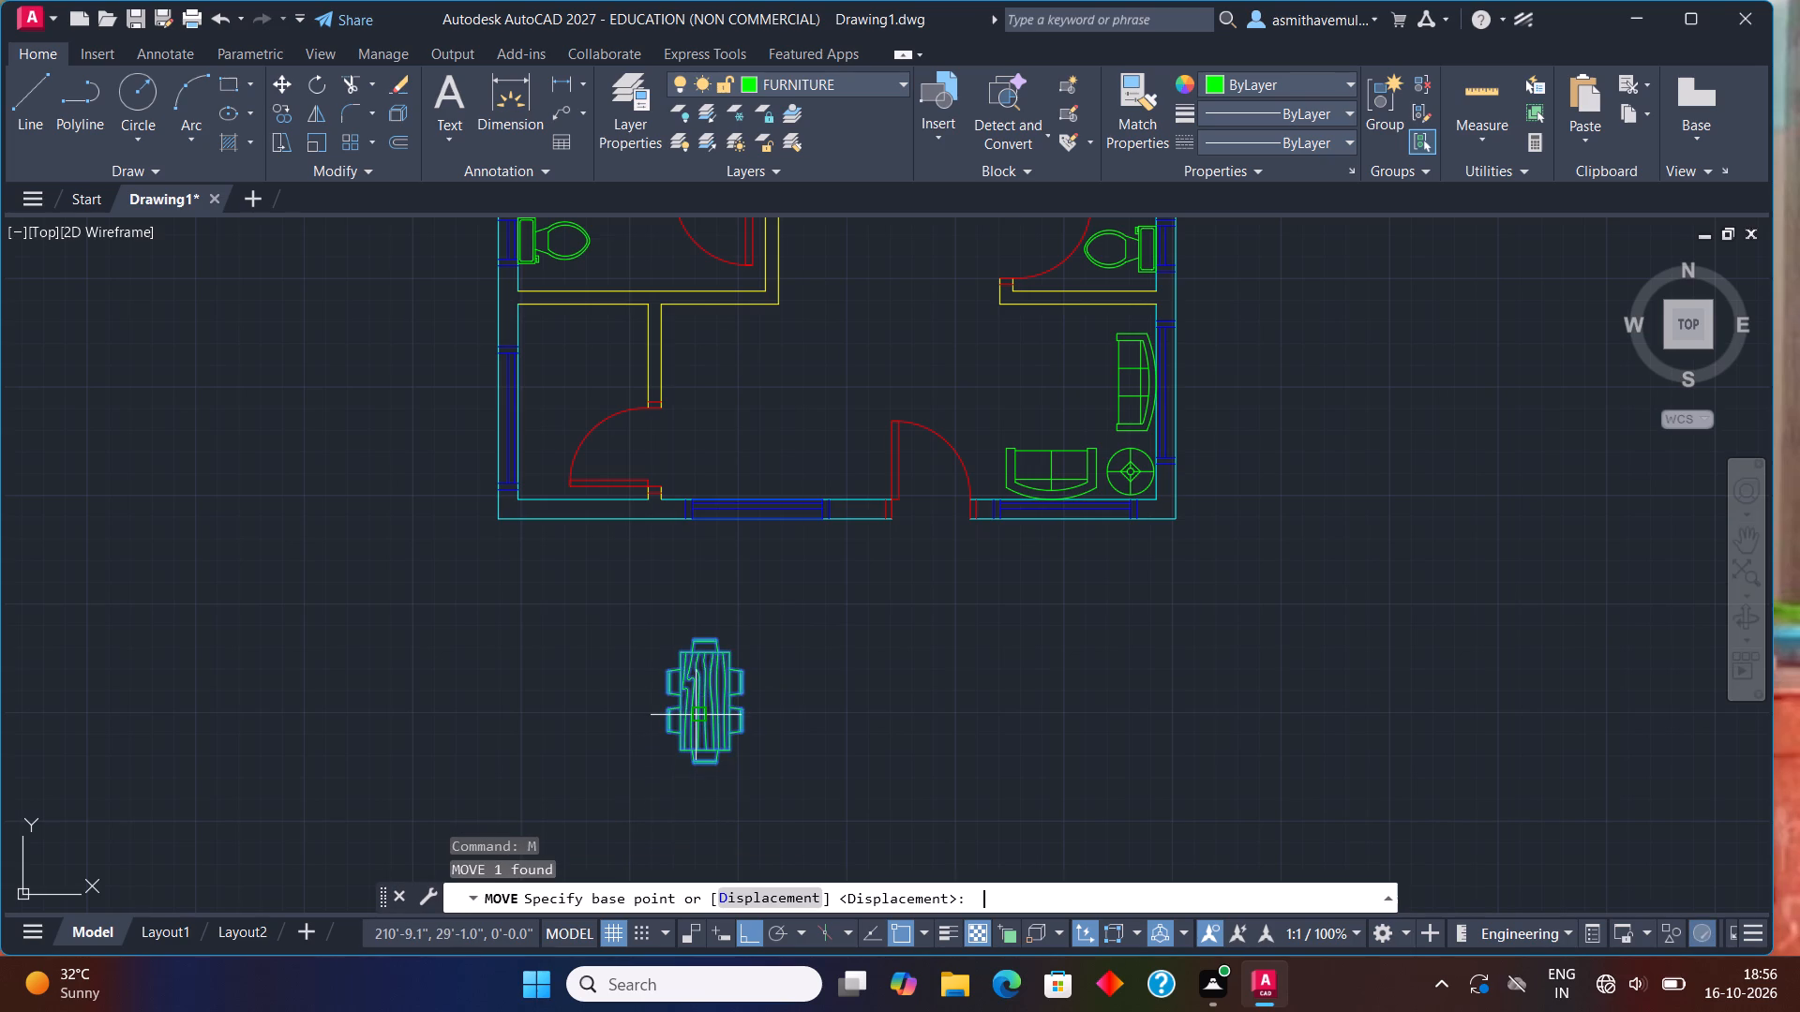
key("F8")
left_click_drag(696, 715, 697, 701)
left_click(700, 710)
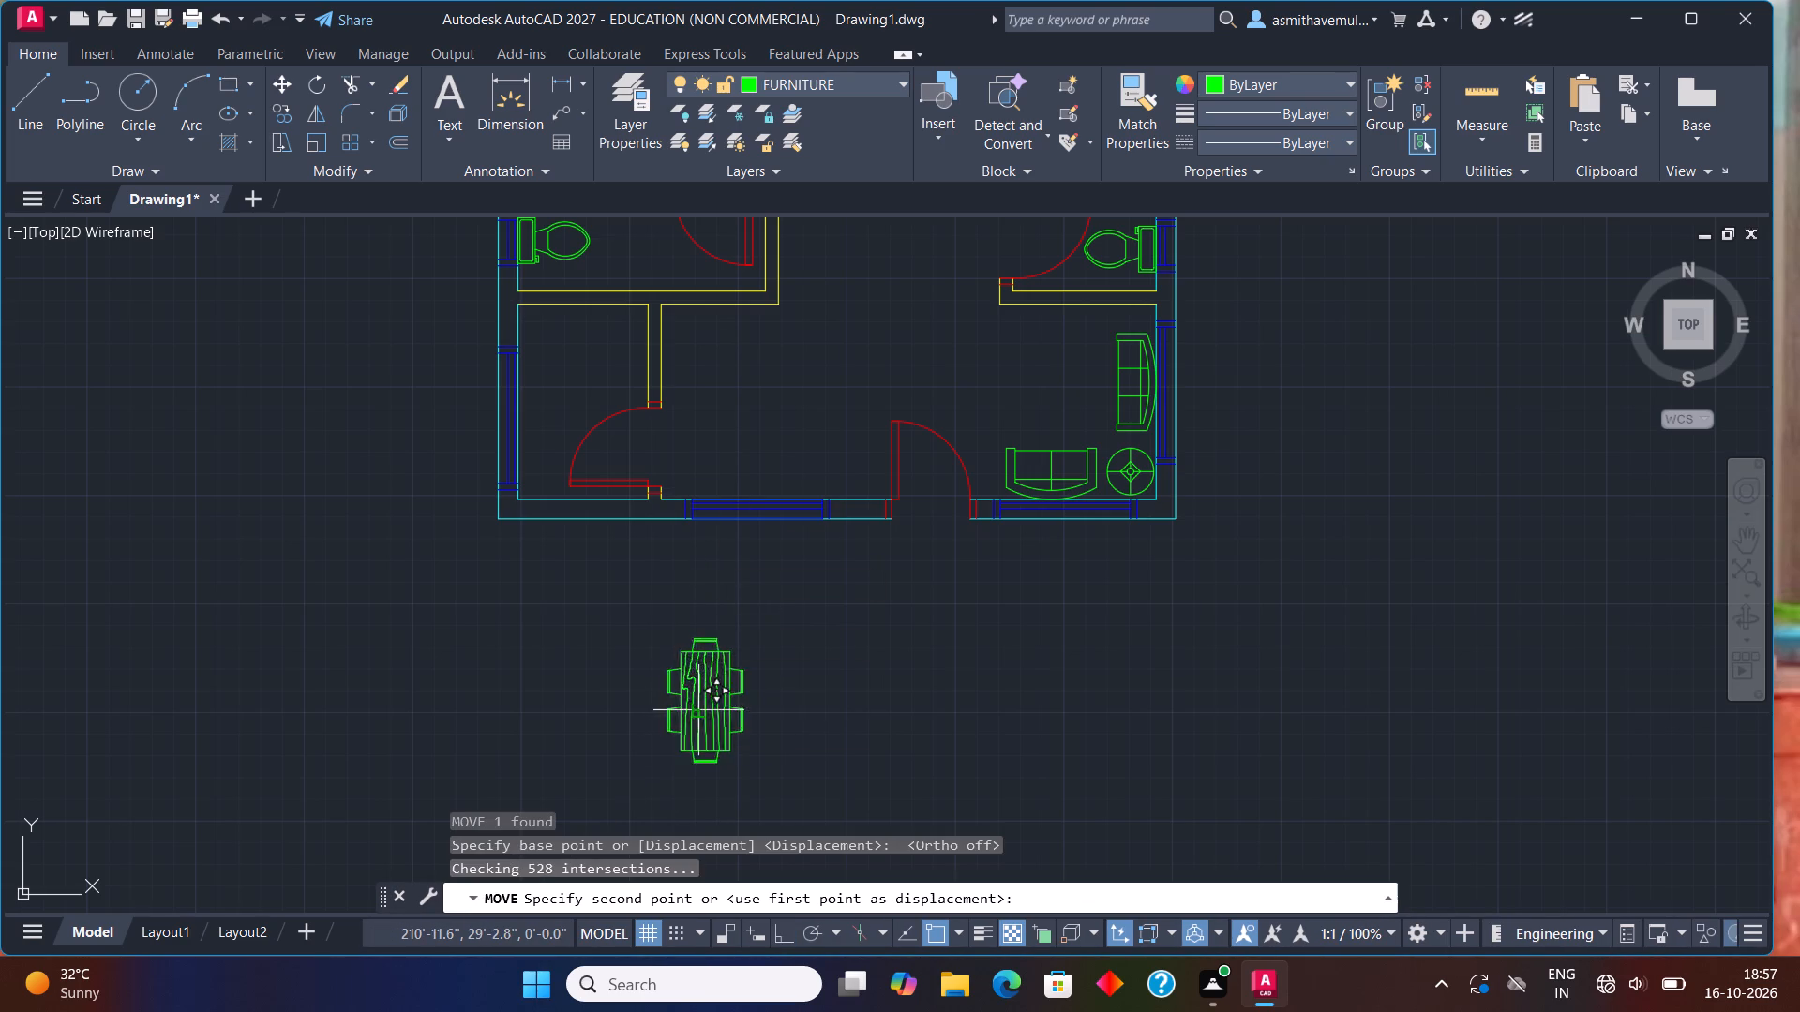
scroll(700, 429, "up", 1)
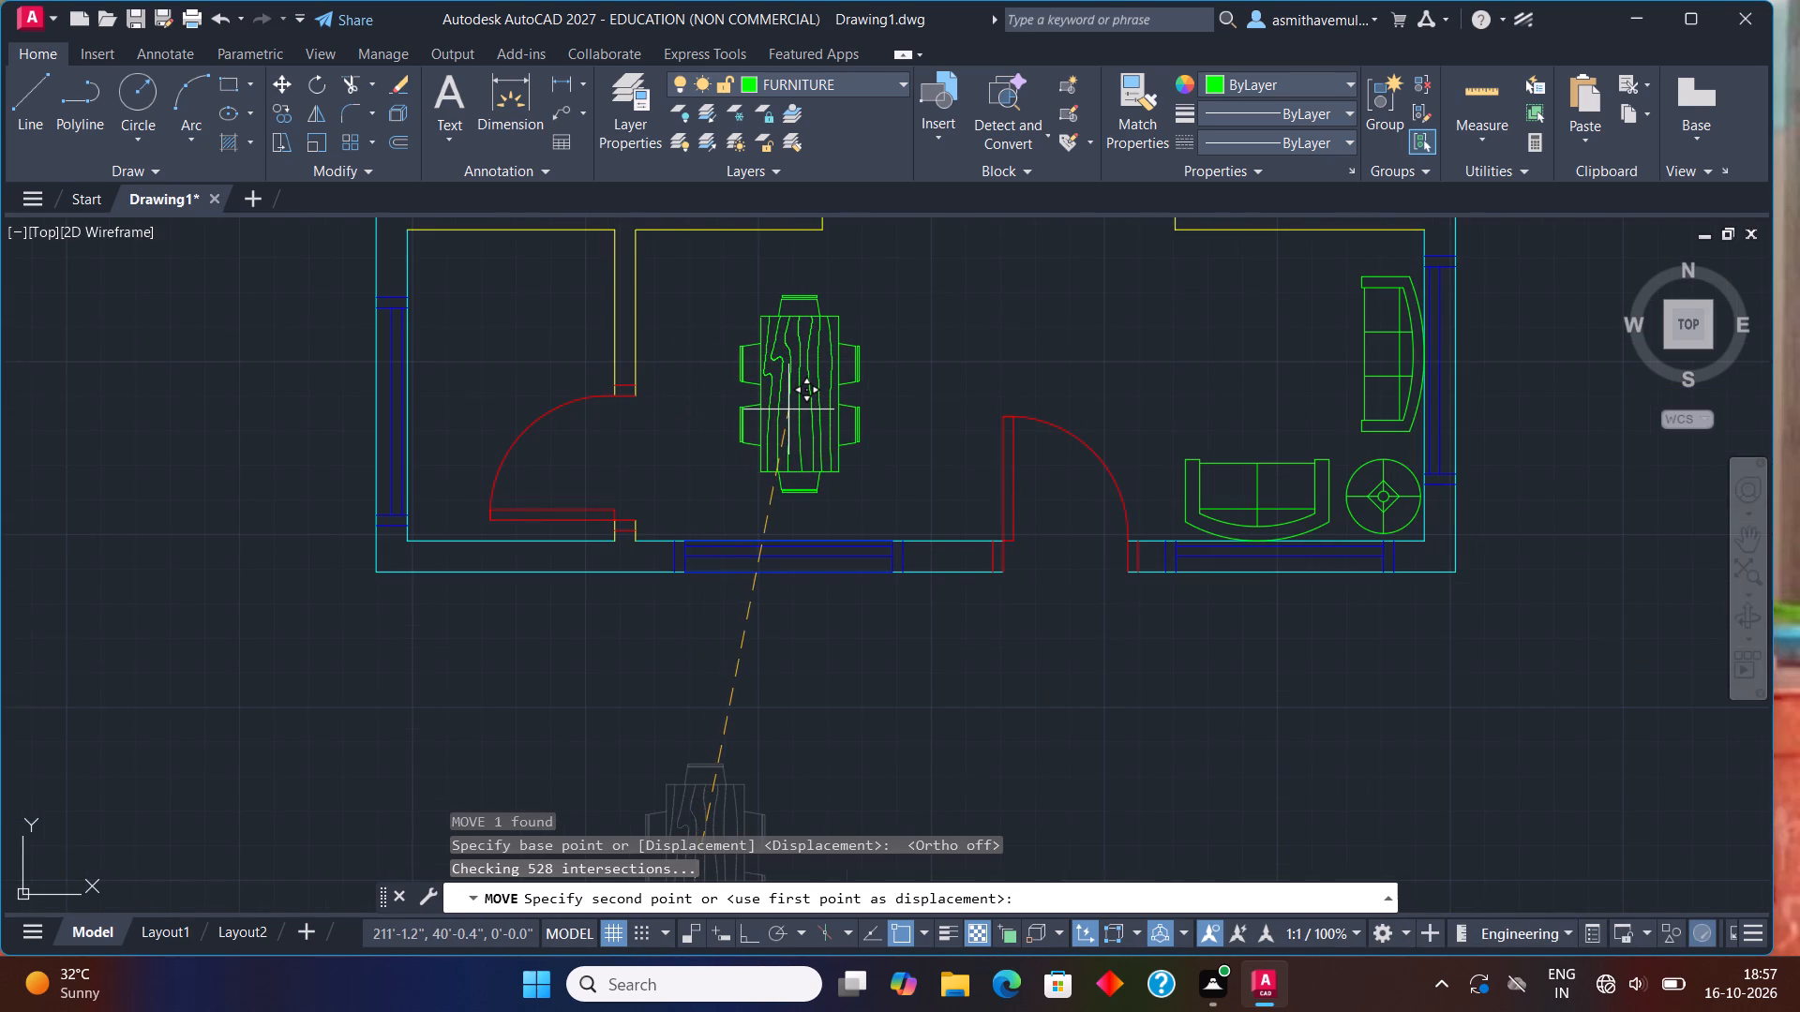
left_click(793, 396)
Rotate the kitchen block west of the plan 90° counterclockwise about its northeast corner, using Ortho, so its counters run north-south.
scroll(921, 499, "down", 1)
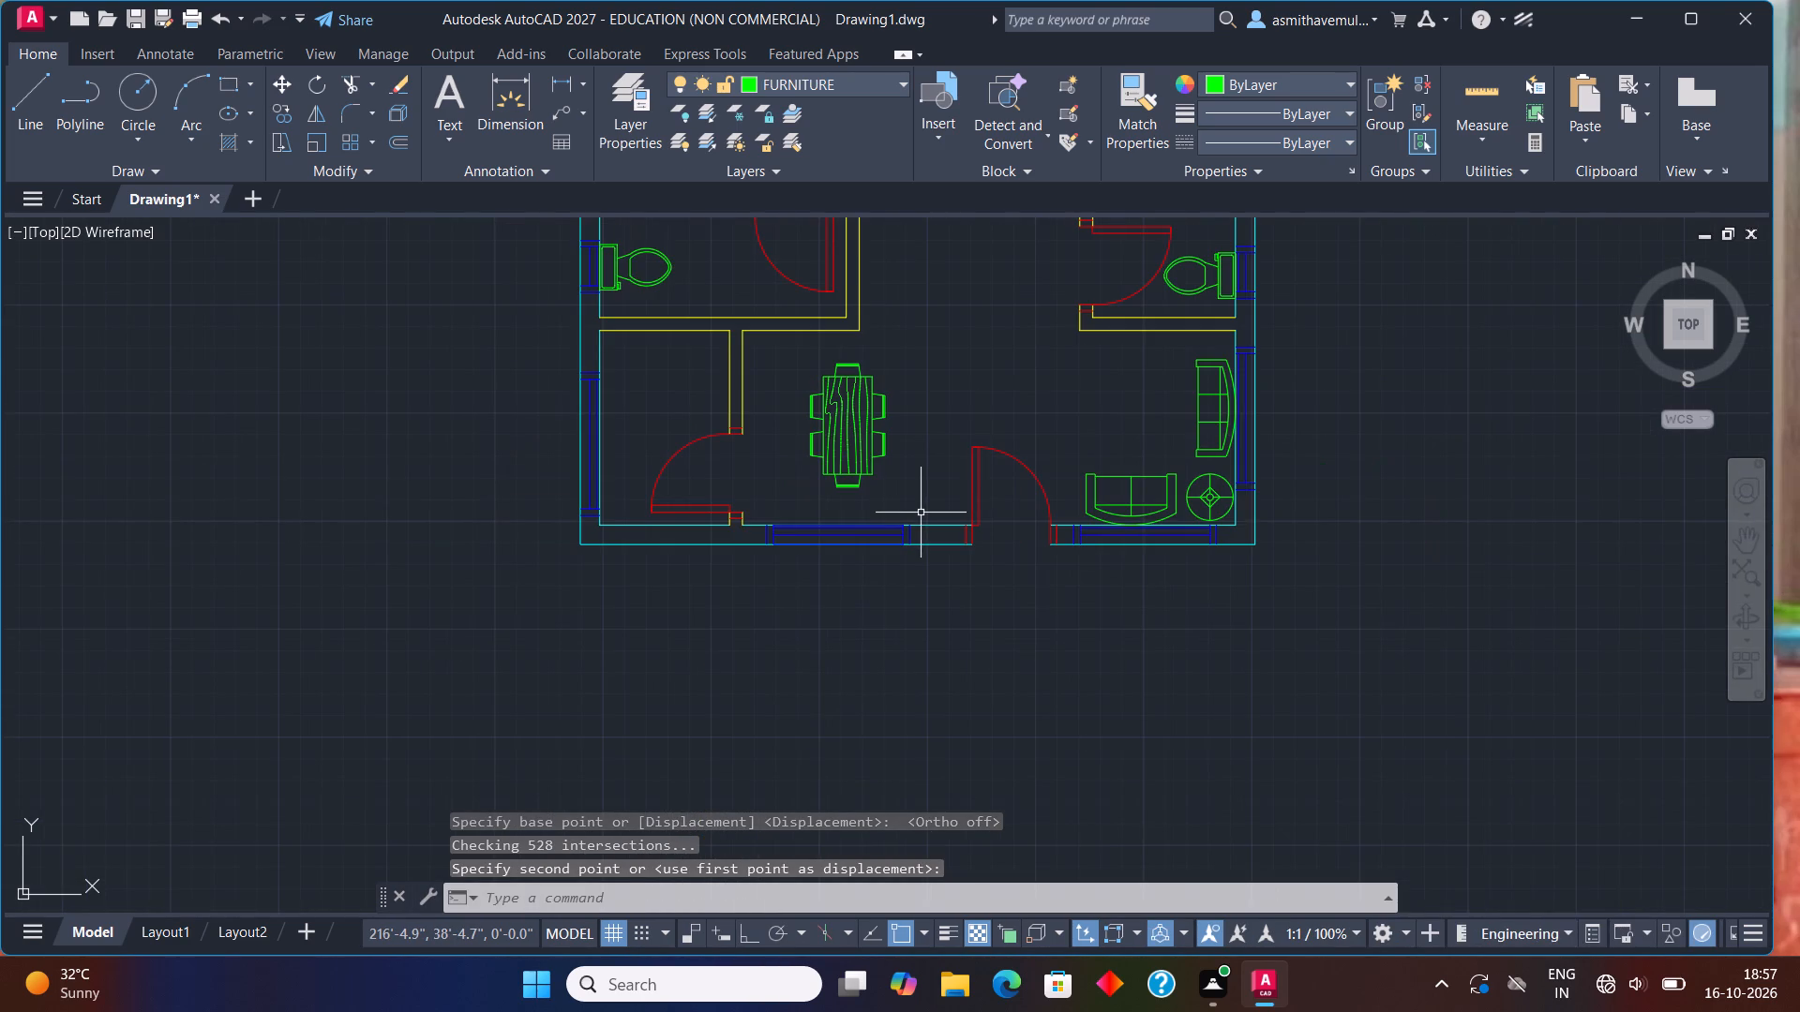
scroll(919, 522, "down", 2)
middle_click_drag(663, 521, 652, 527)
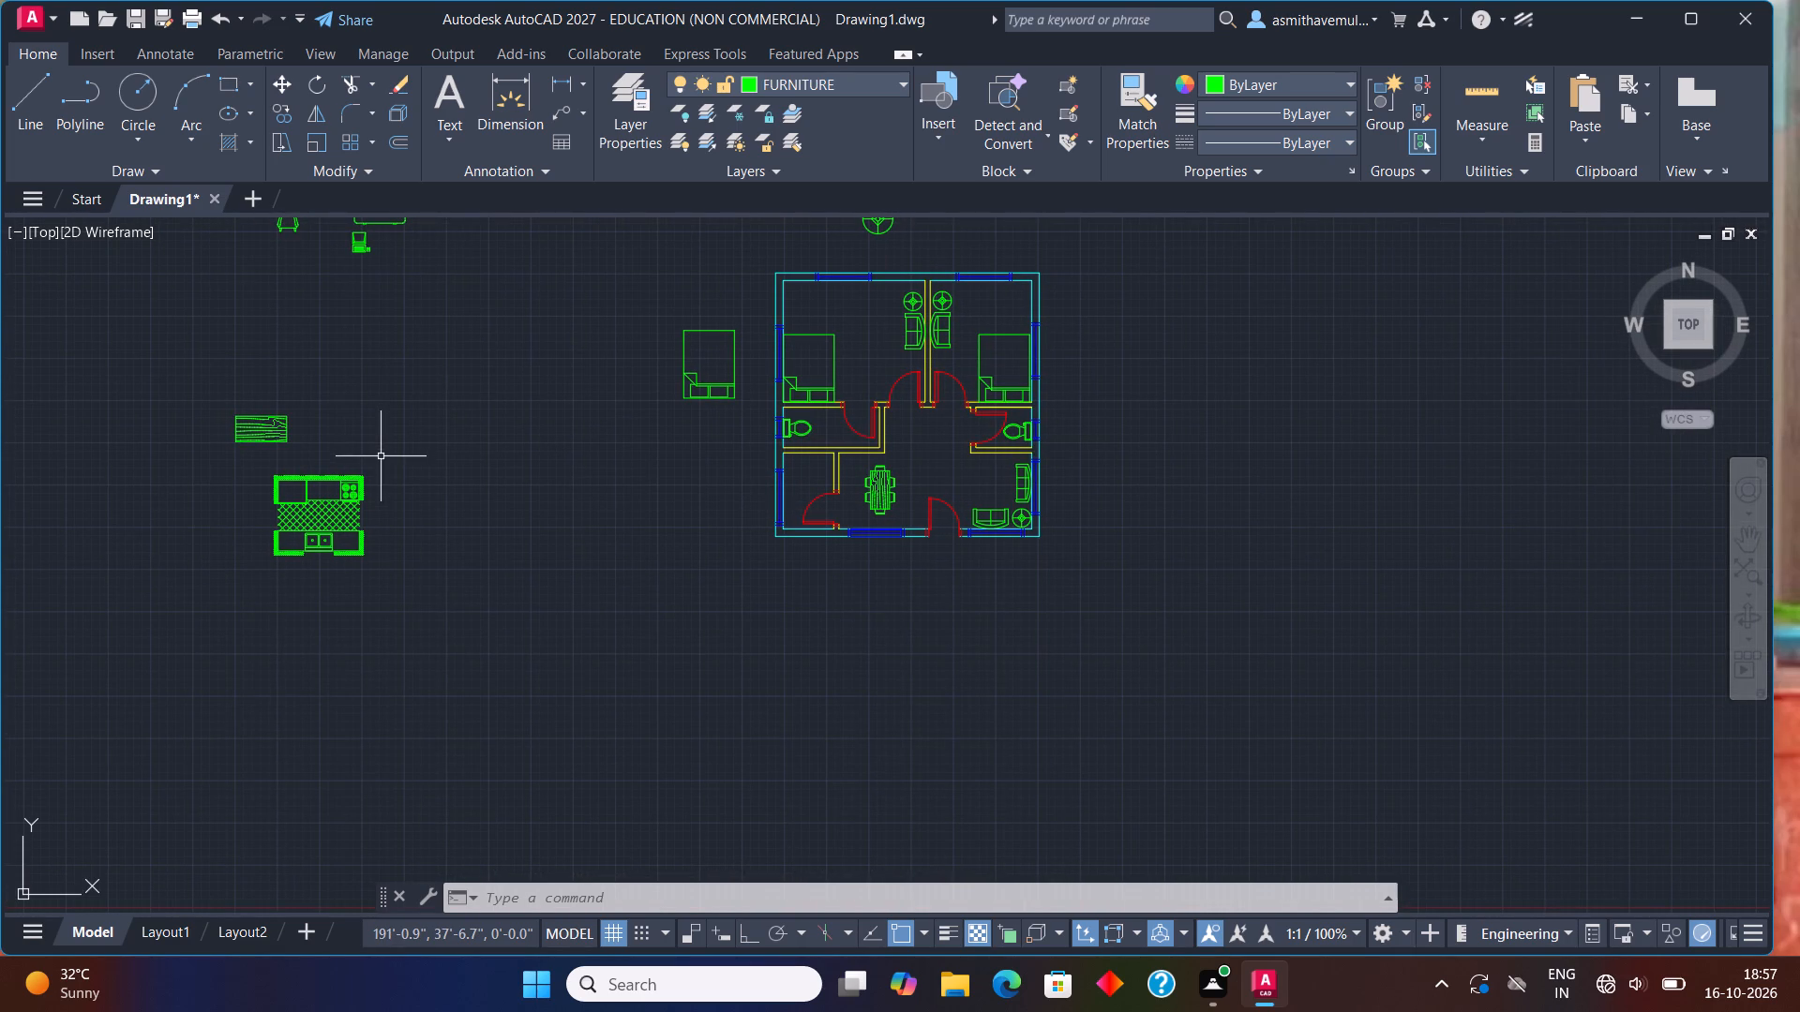
left_click_drag(351, 466, 292, 700)
type("RO")
key("Return")
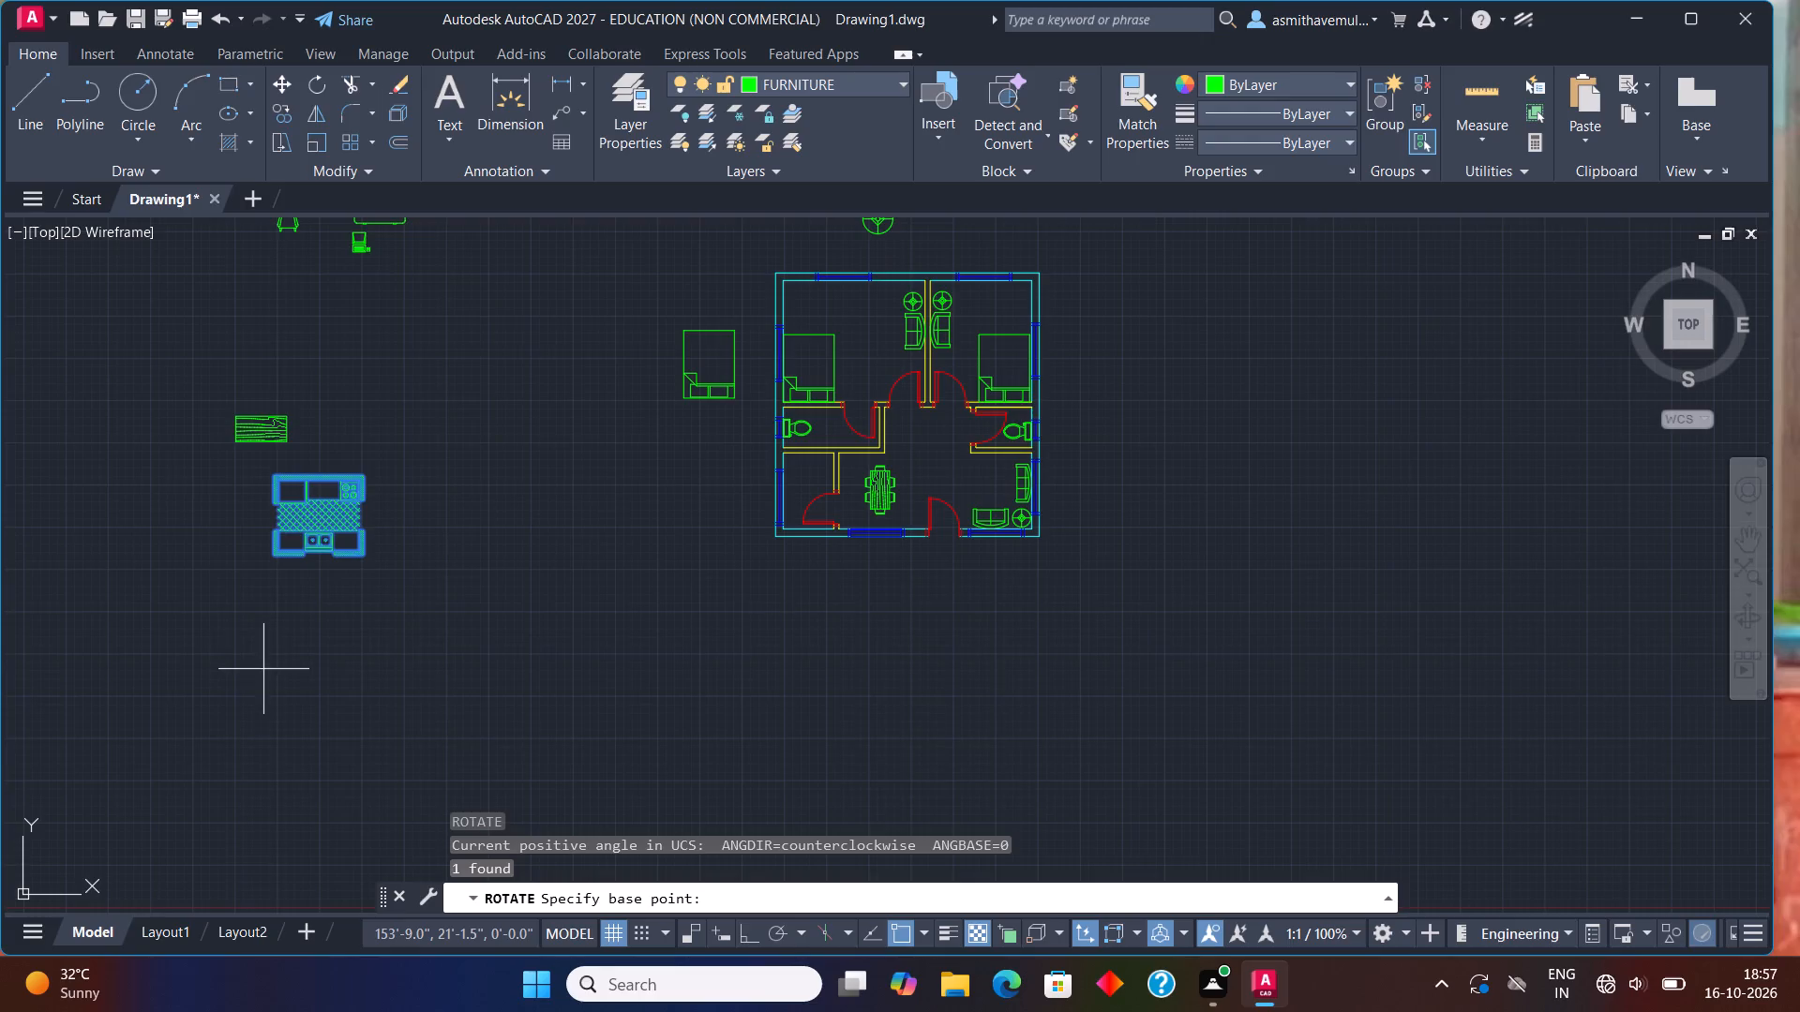
left_click(370, 469)
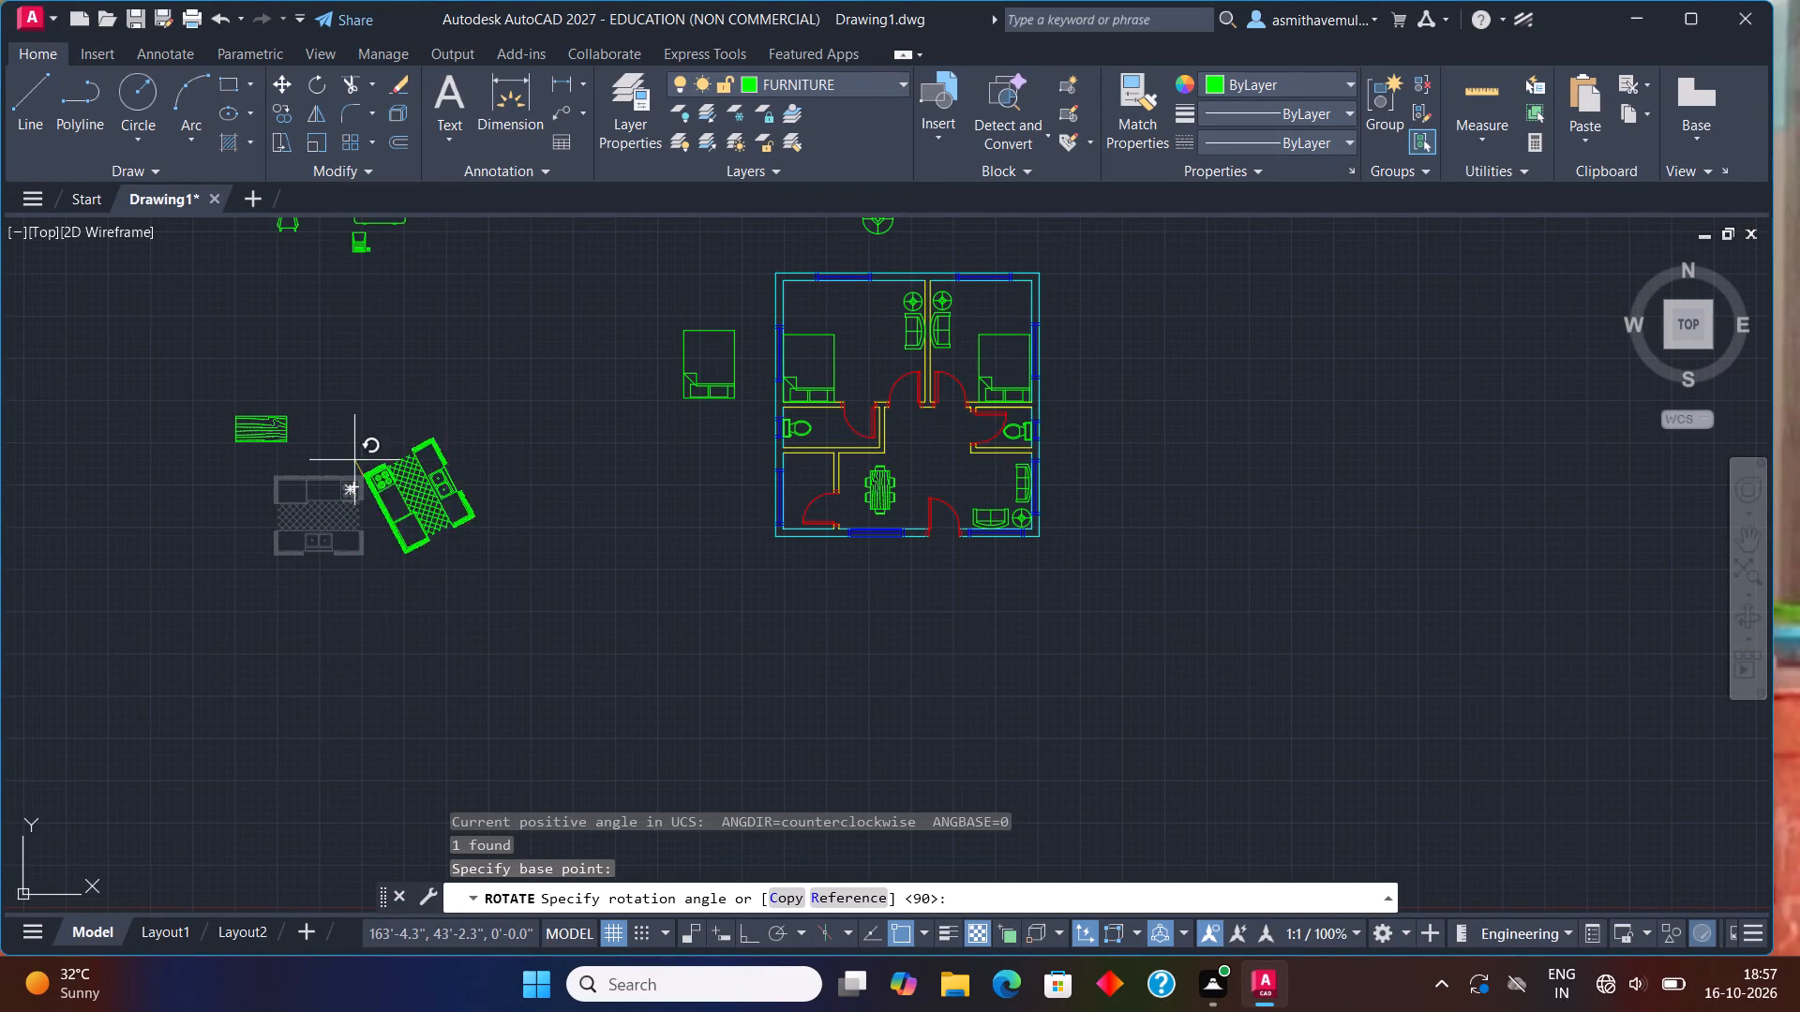
key("F8")
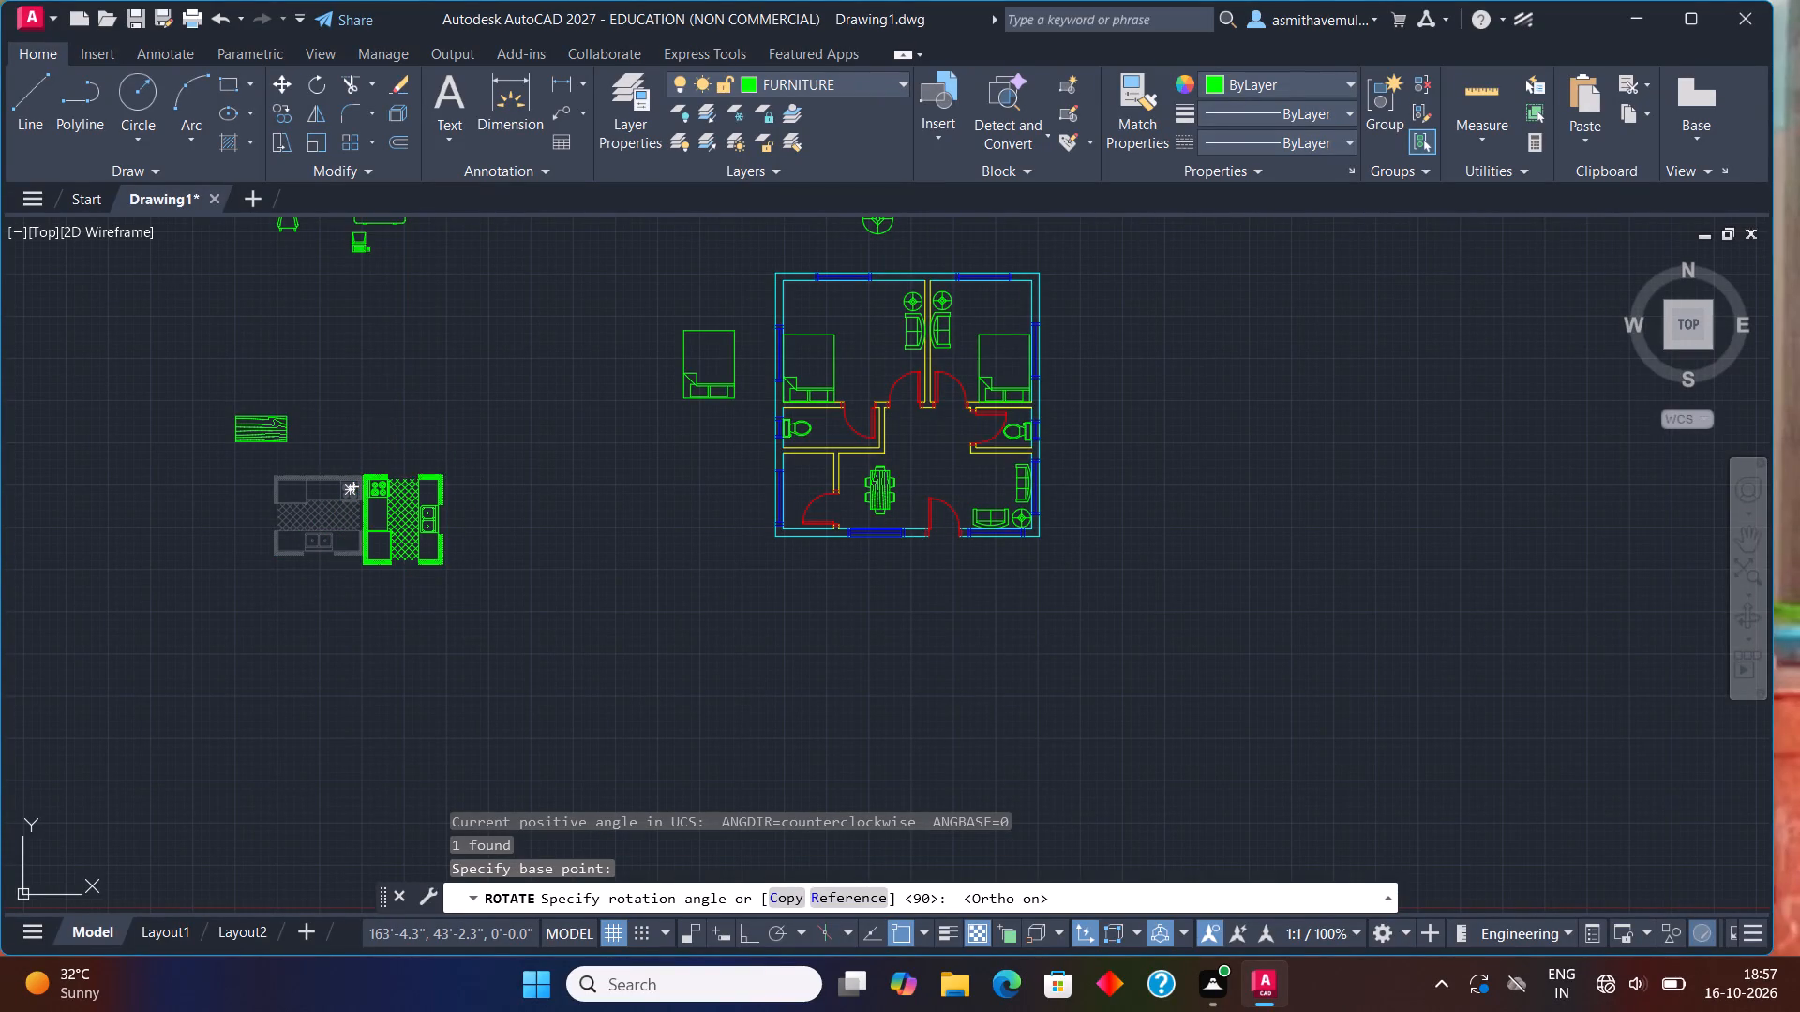
left_click(387, 429)
With Ortho off, move the rotated kitchen block by its northwest corner into the northwest corner of the southwest room.
left_click(398, 497)
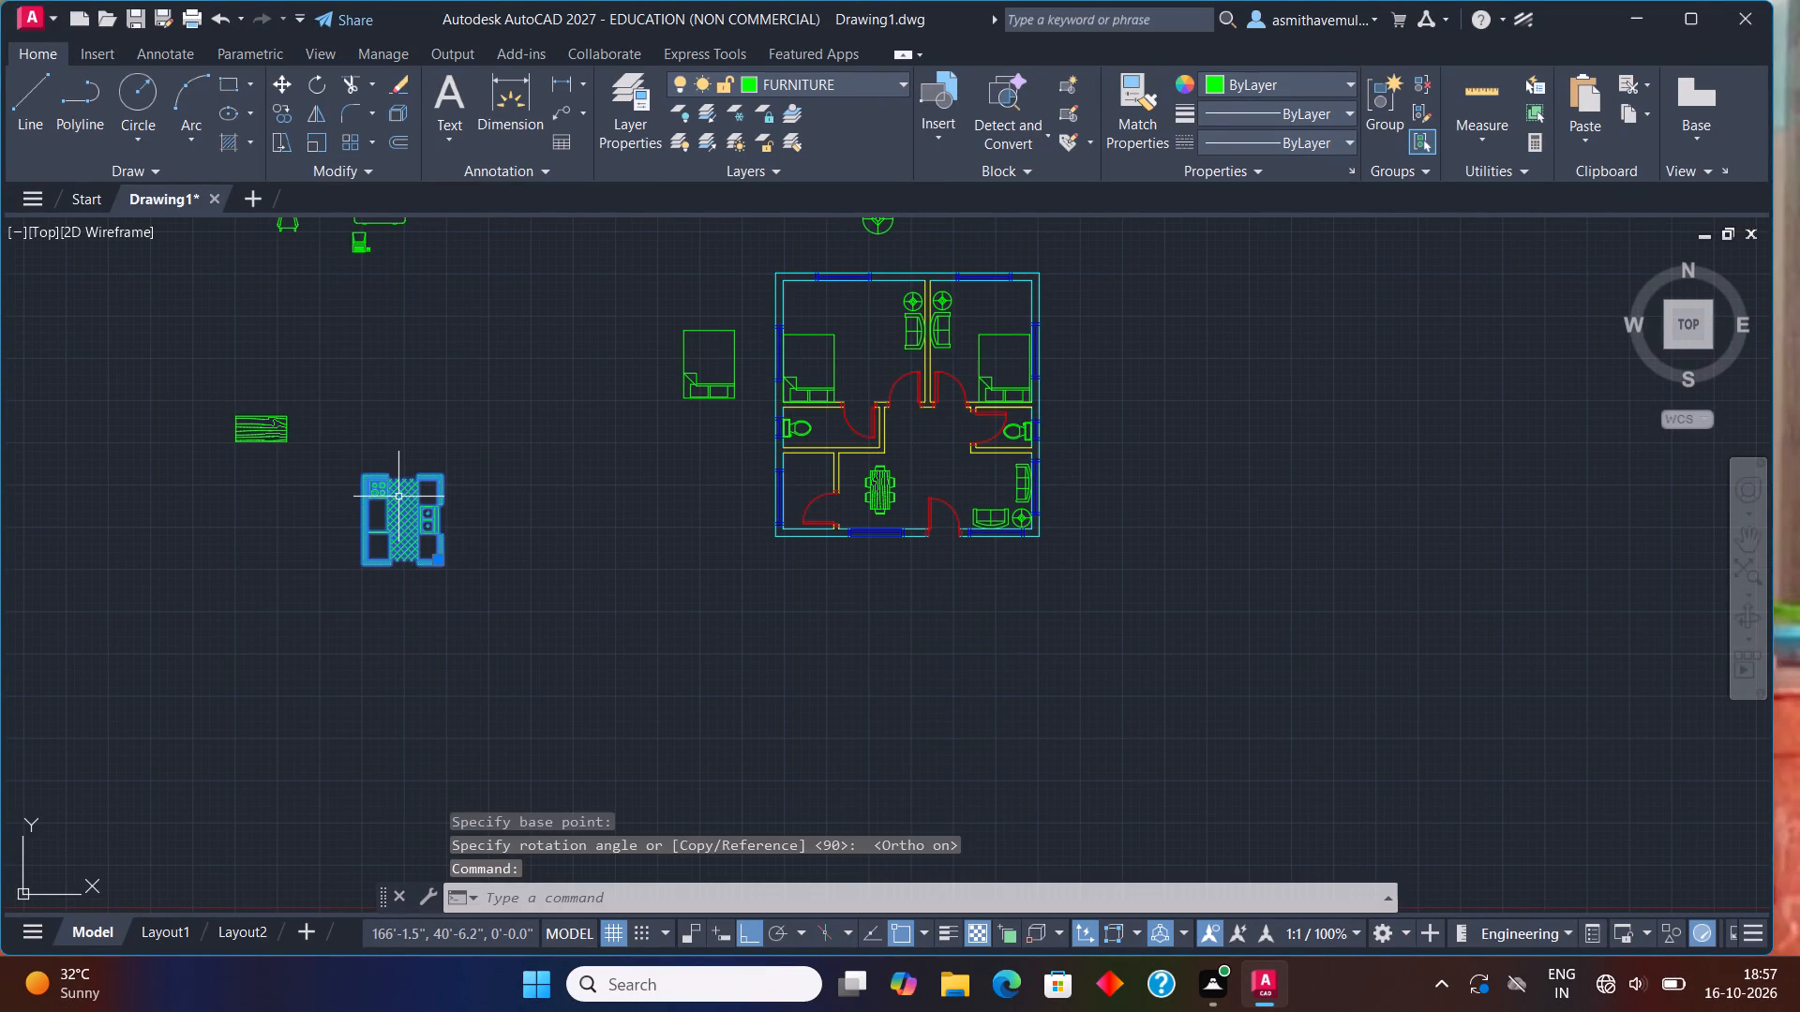
key("m")
key("Return")
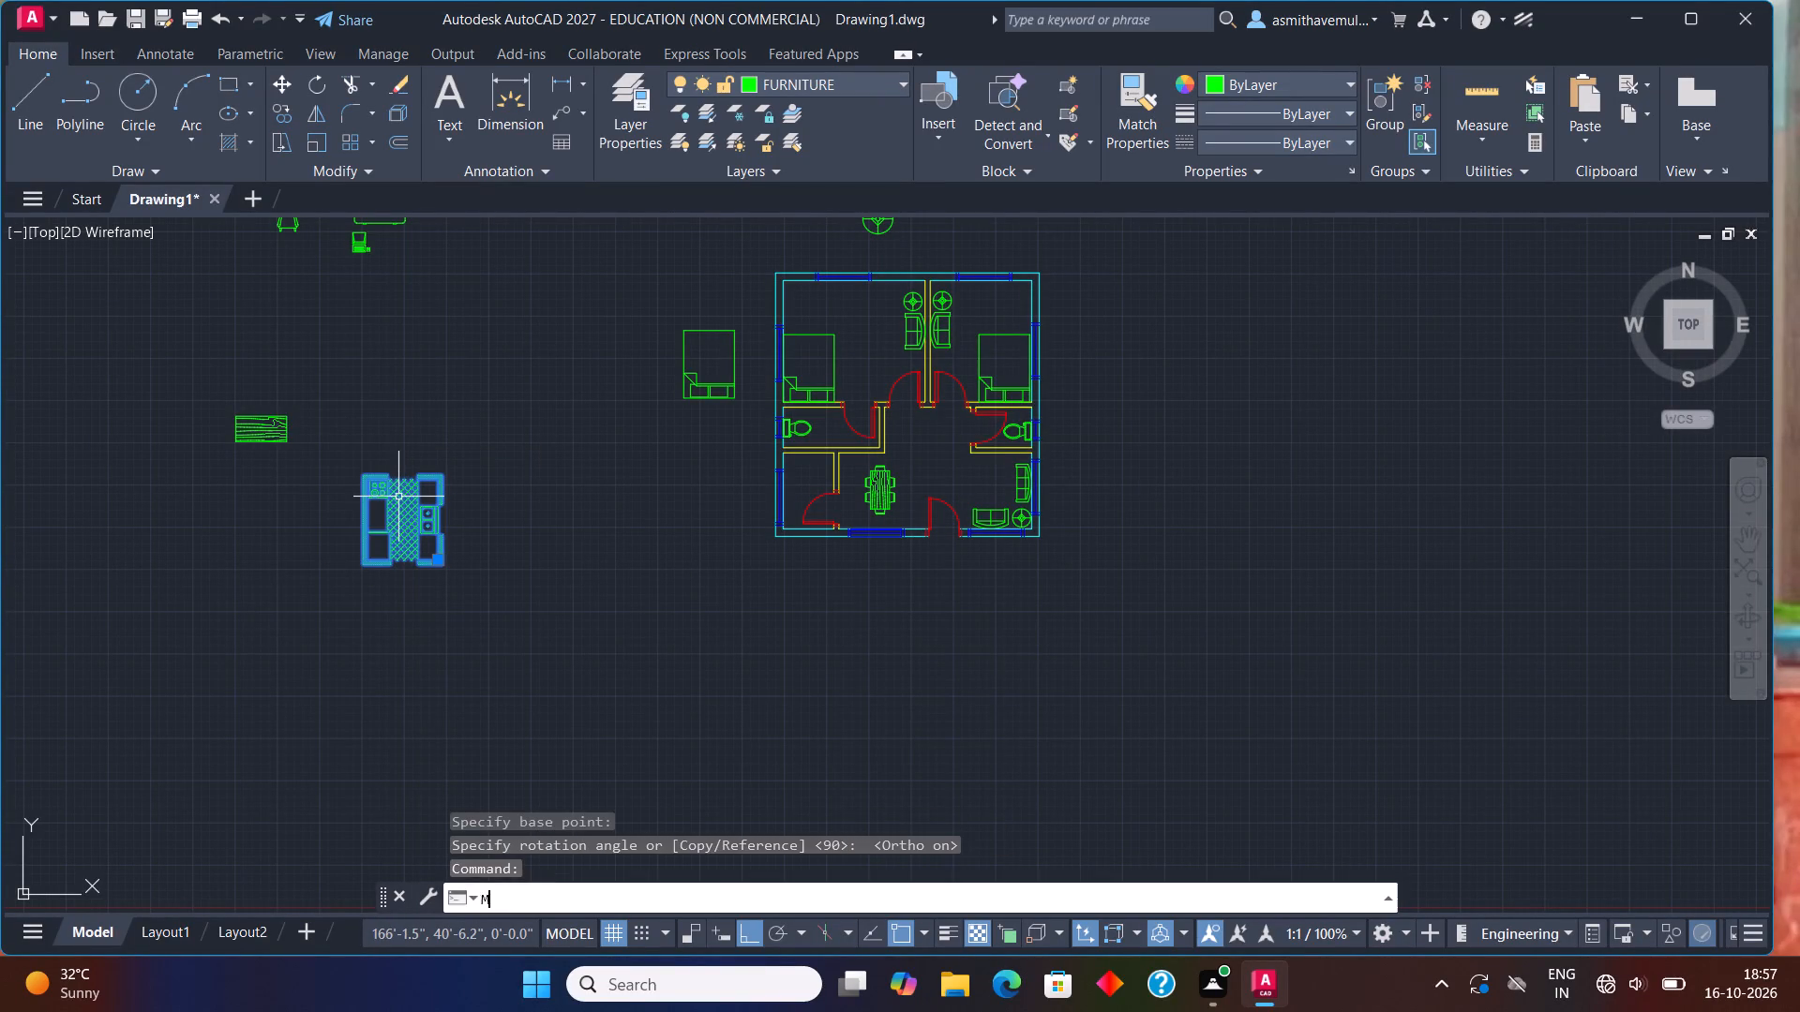
left_click(354, 474)
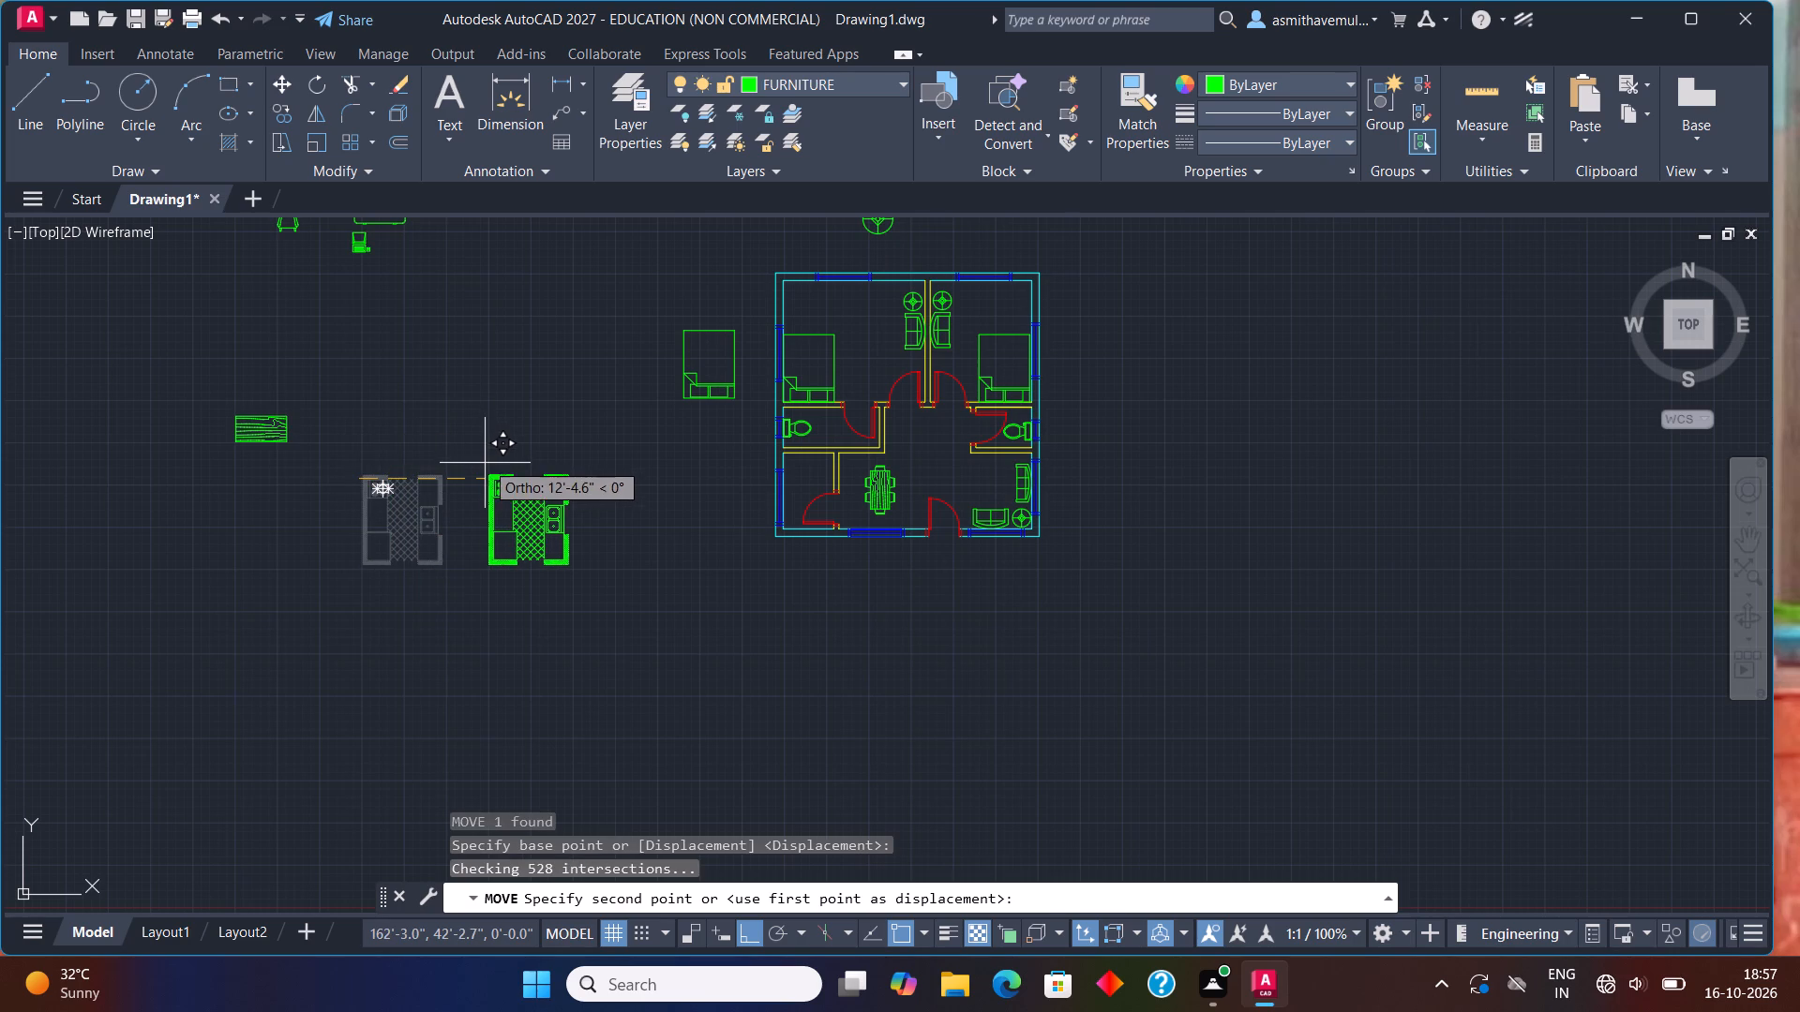
key("F8")
scroll(738, 457, "up", 3)
scroll(882, 474, "up", 2)
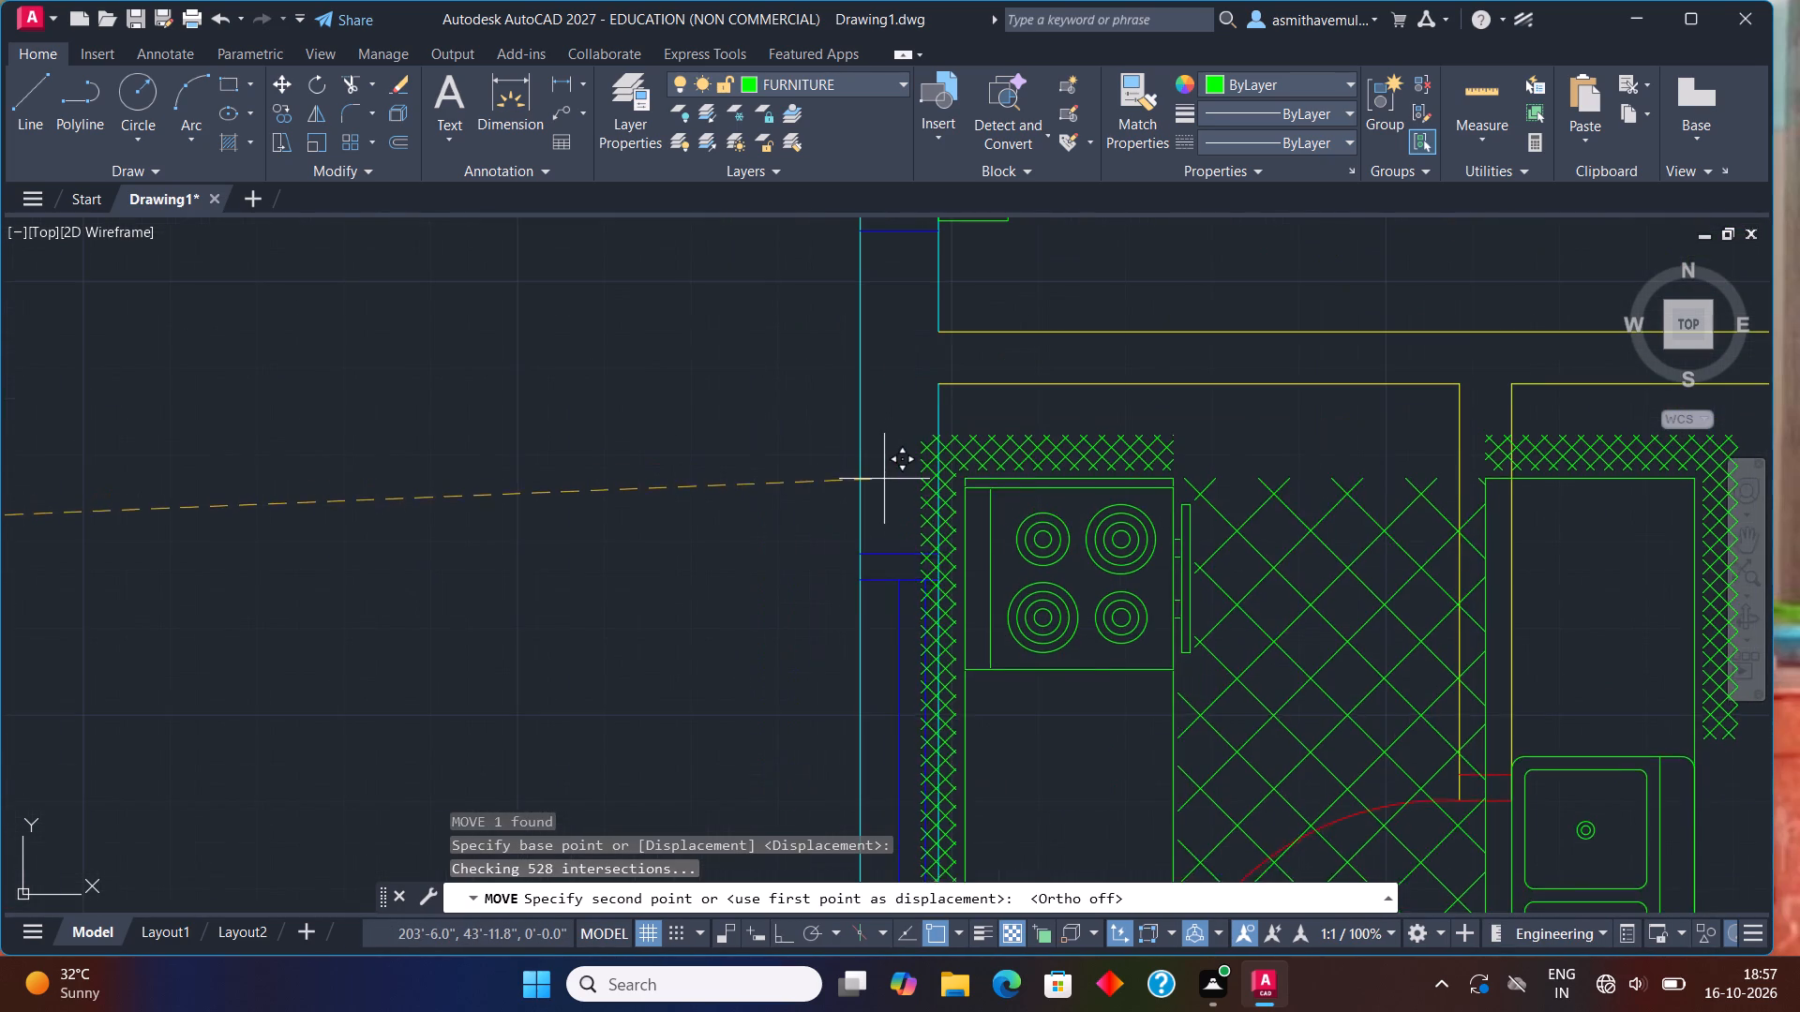
scroll(907, 439, "up", 2)
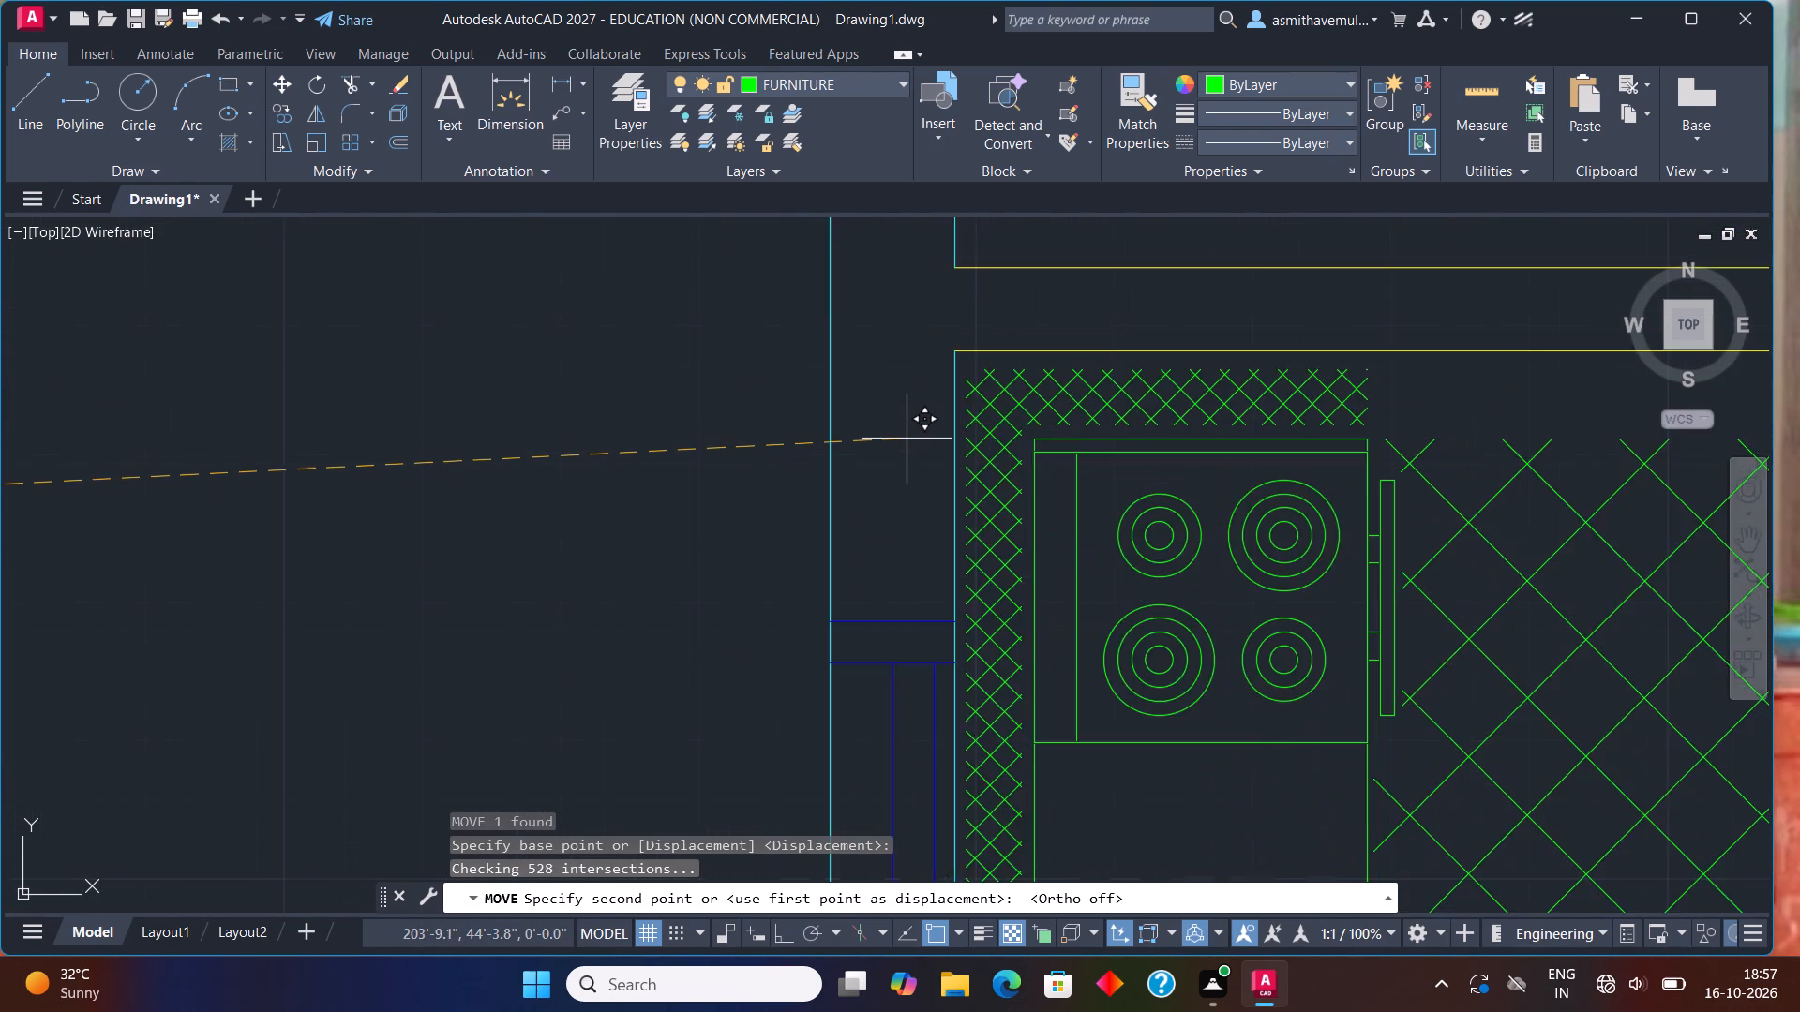
left_click(894, 415)
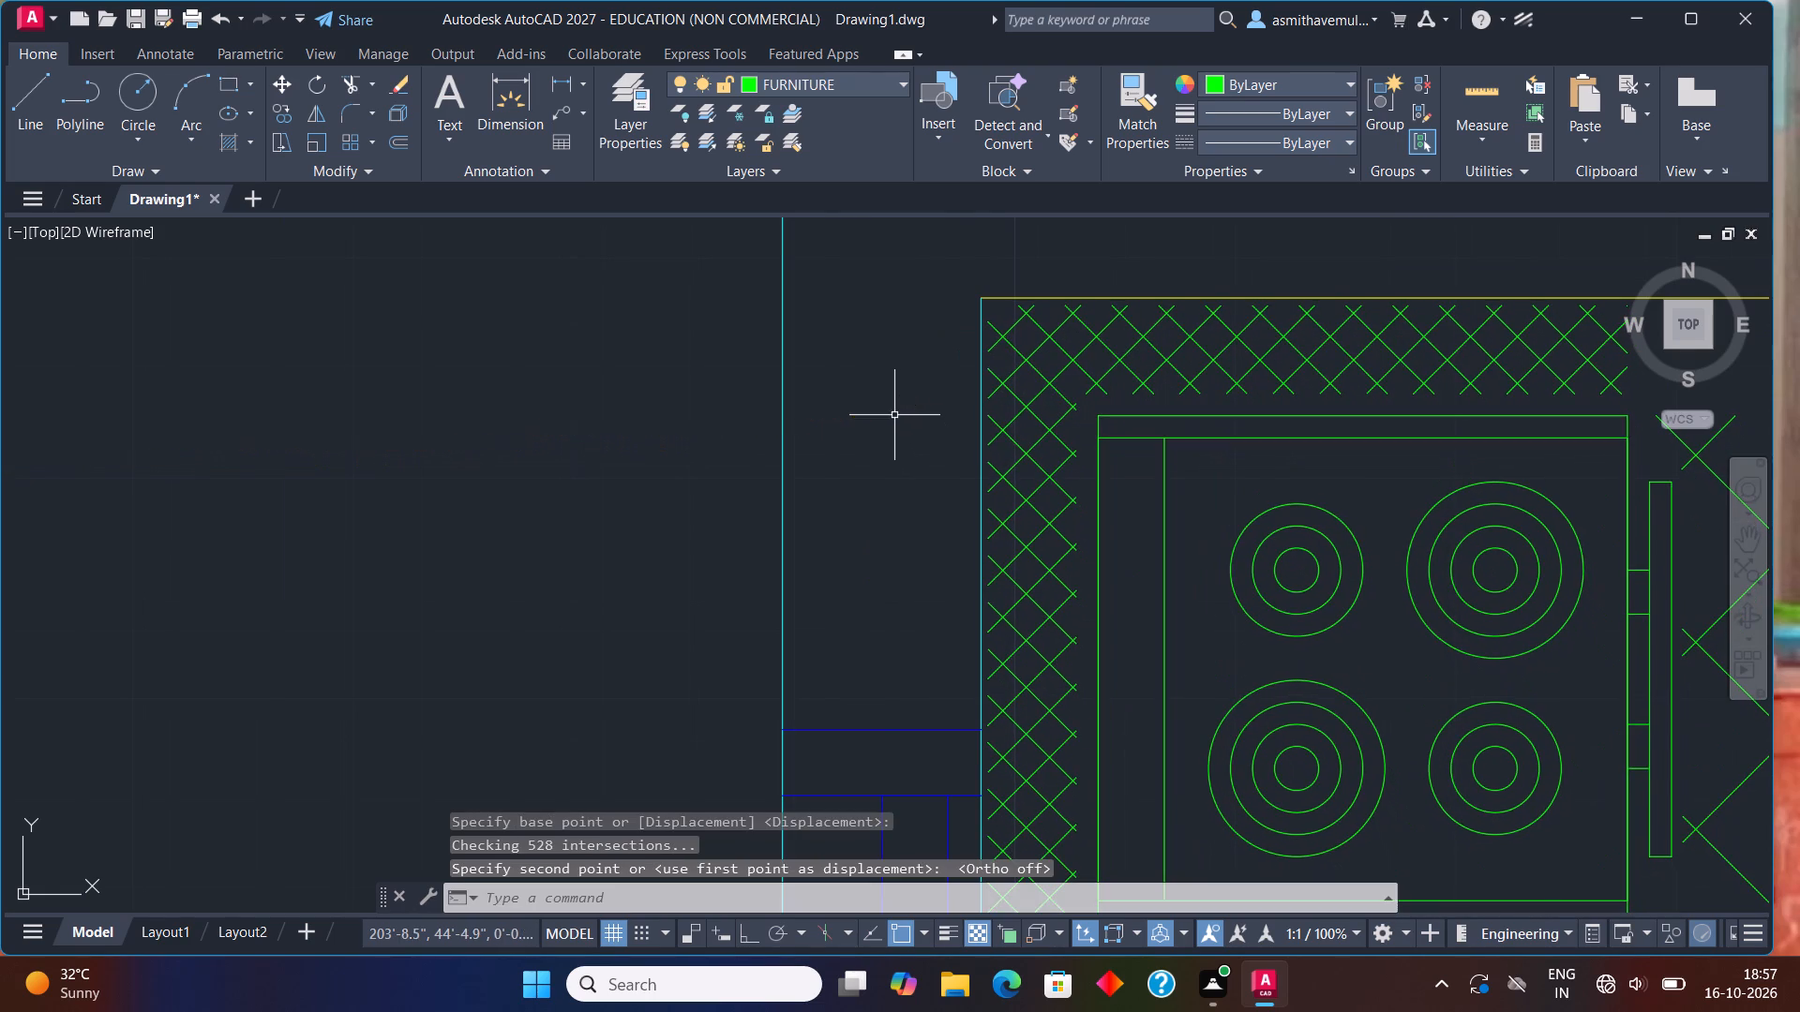
Scale the kitchen block down to slightly under half its size about its northwest corner, so it fits inside the southwest room.
left_click(1006, 348)
left_click(1012, 343)
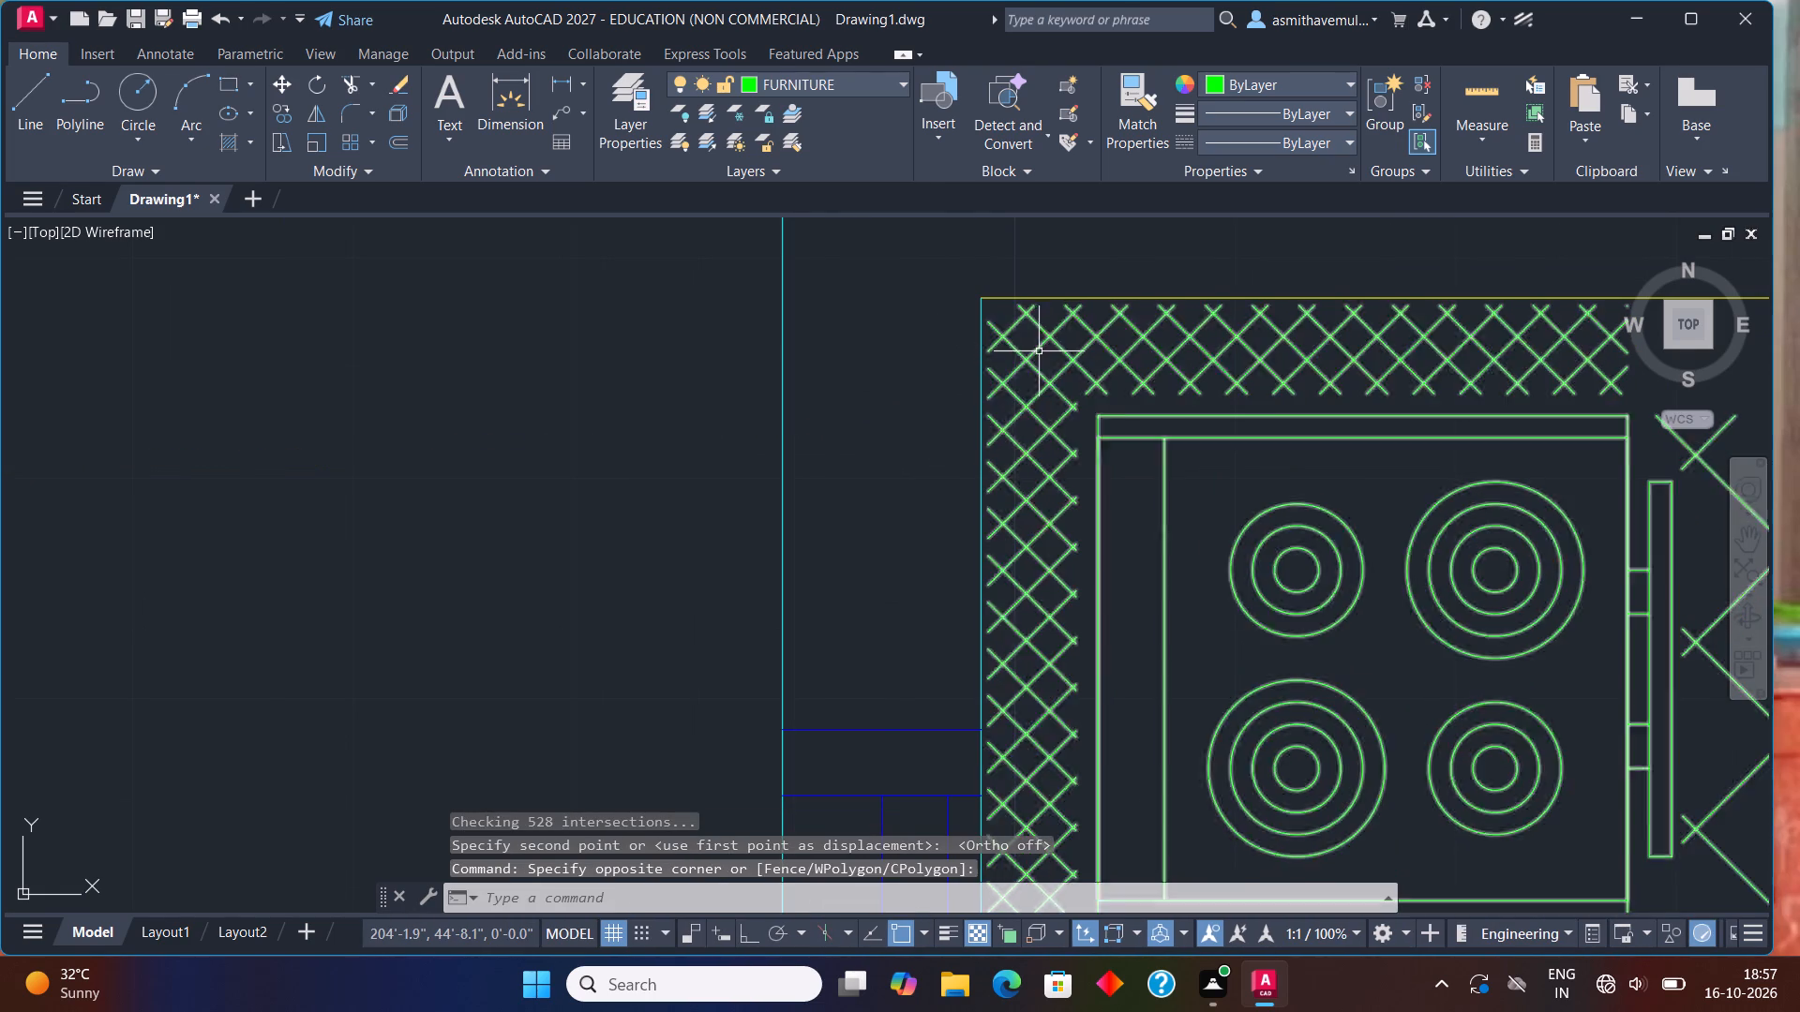
left_click(1041, 351)
type("SCALE")
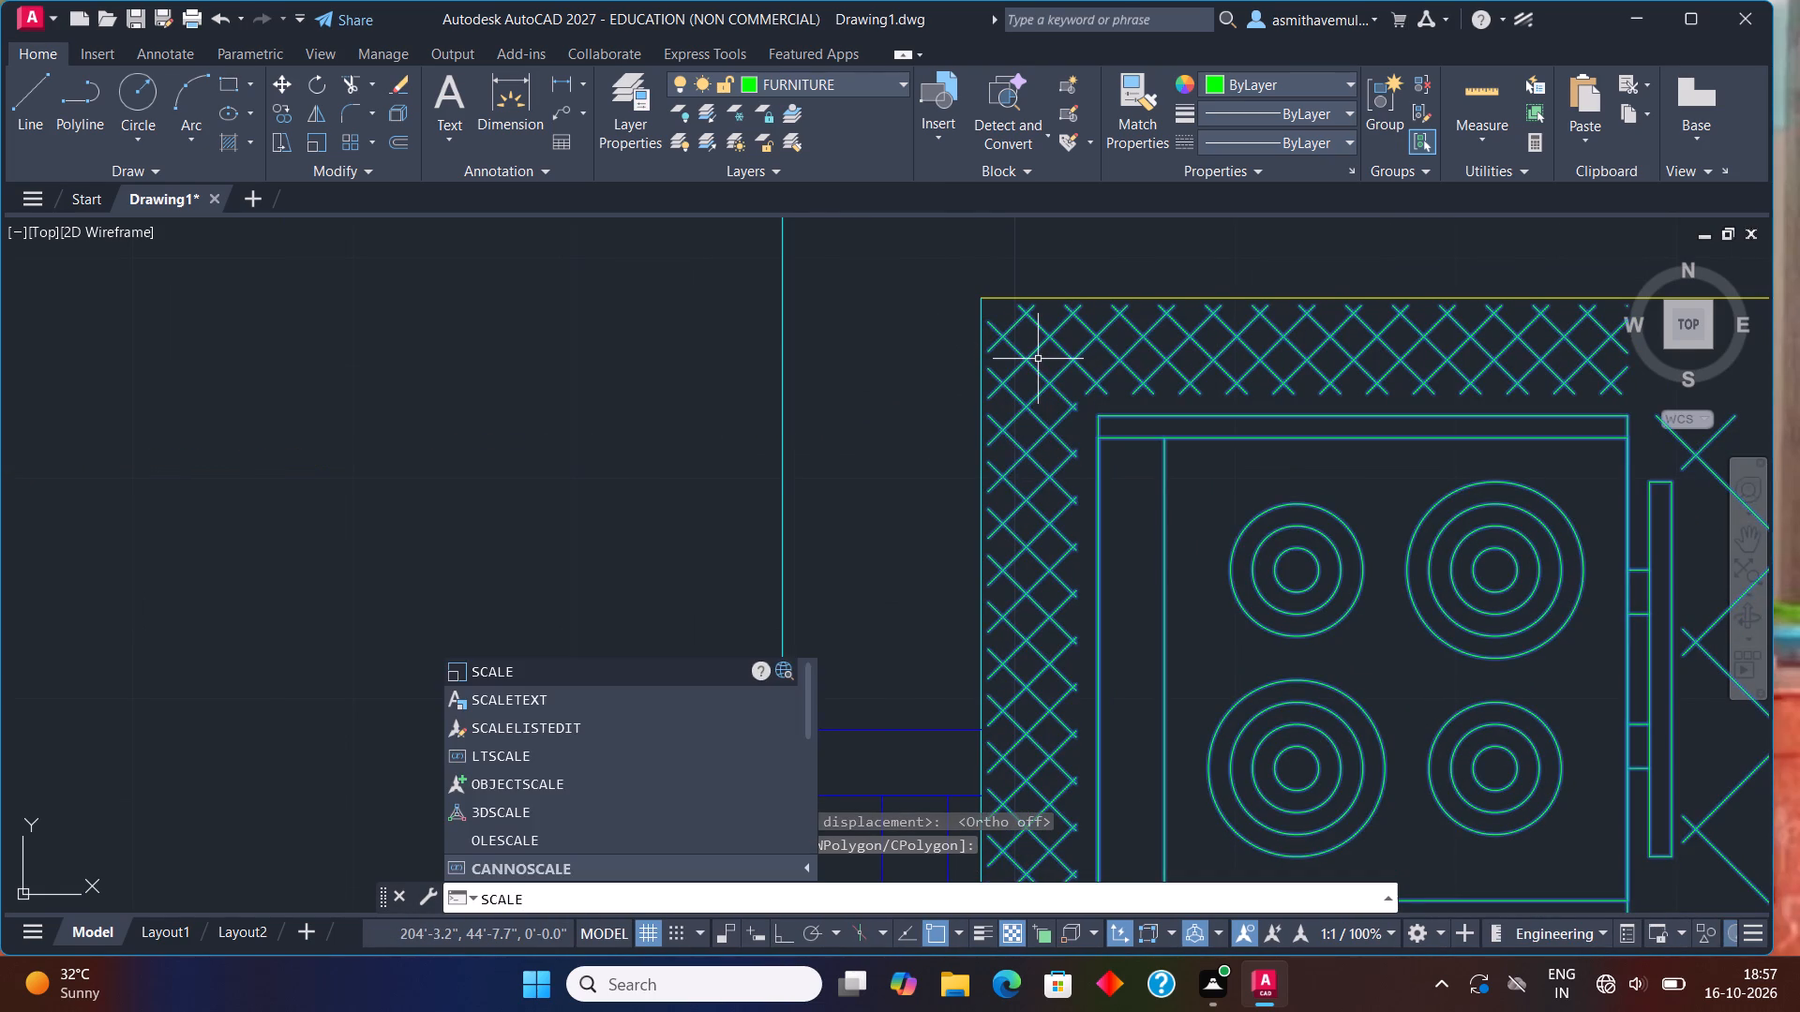
key("Return")
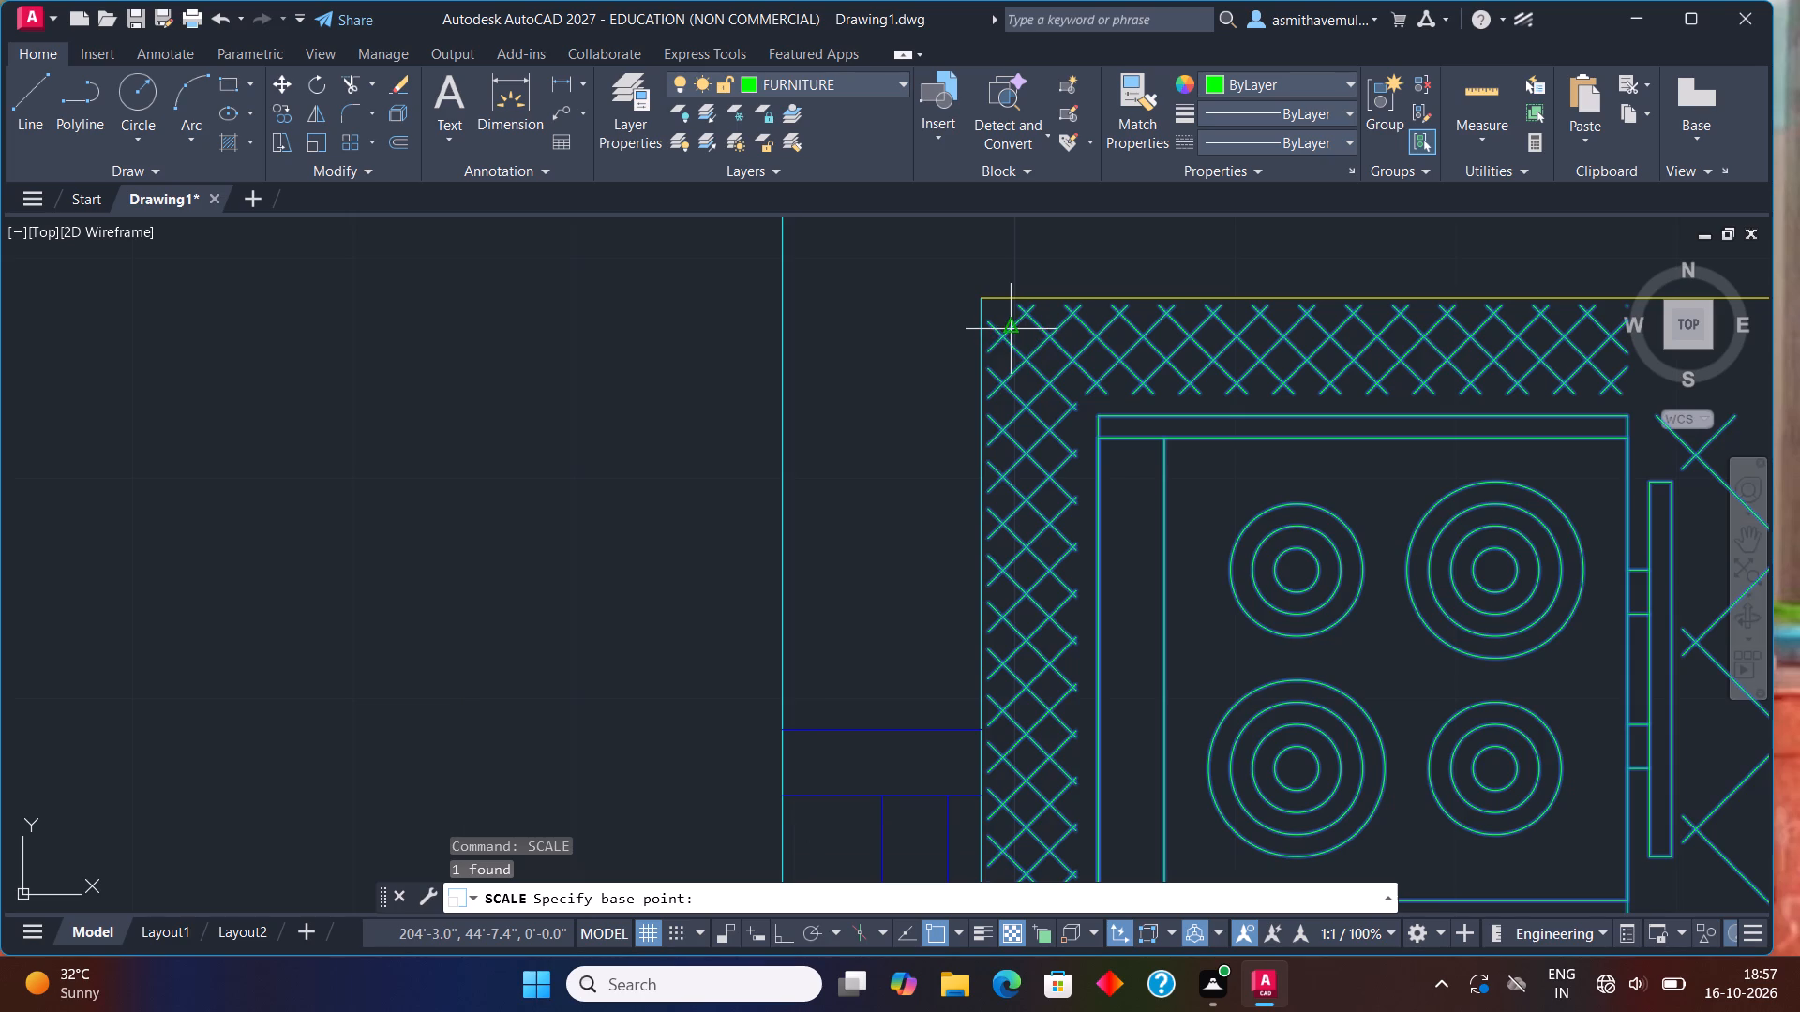
left_click(995, 319)
scroll(863, 282, "down", 2)
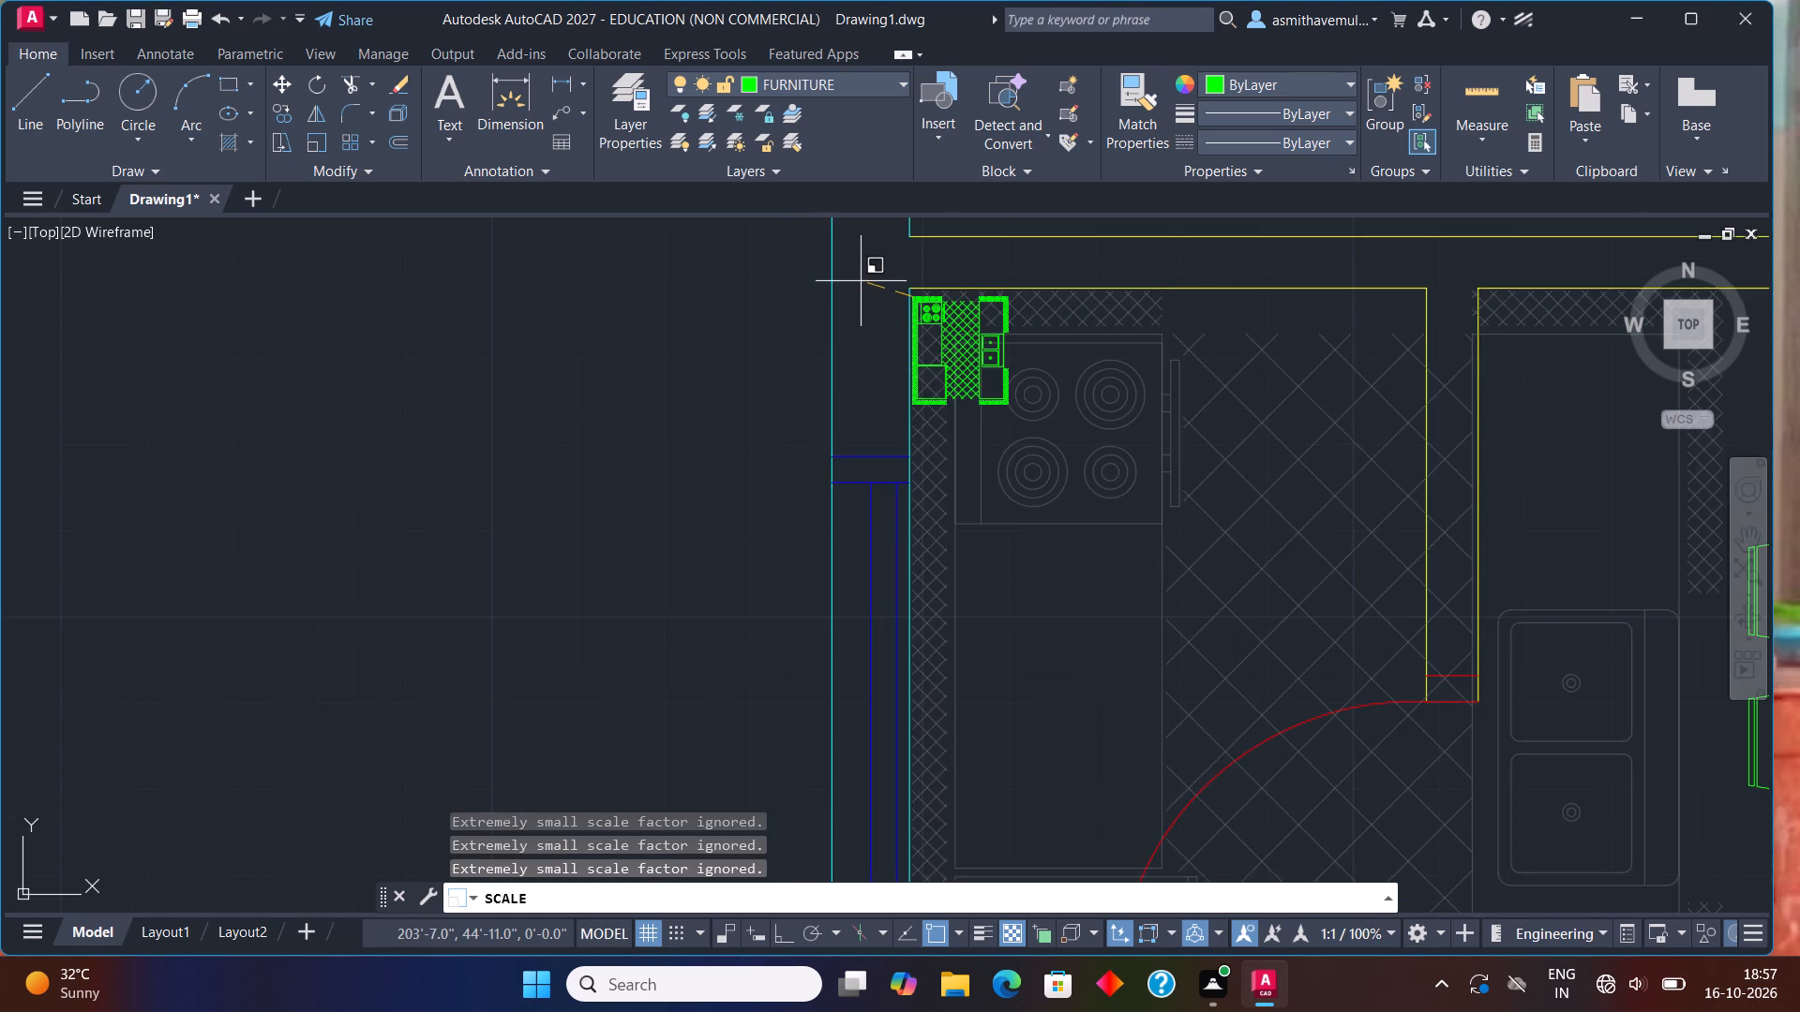
scroll(861, 281, "down", 1)
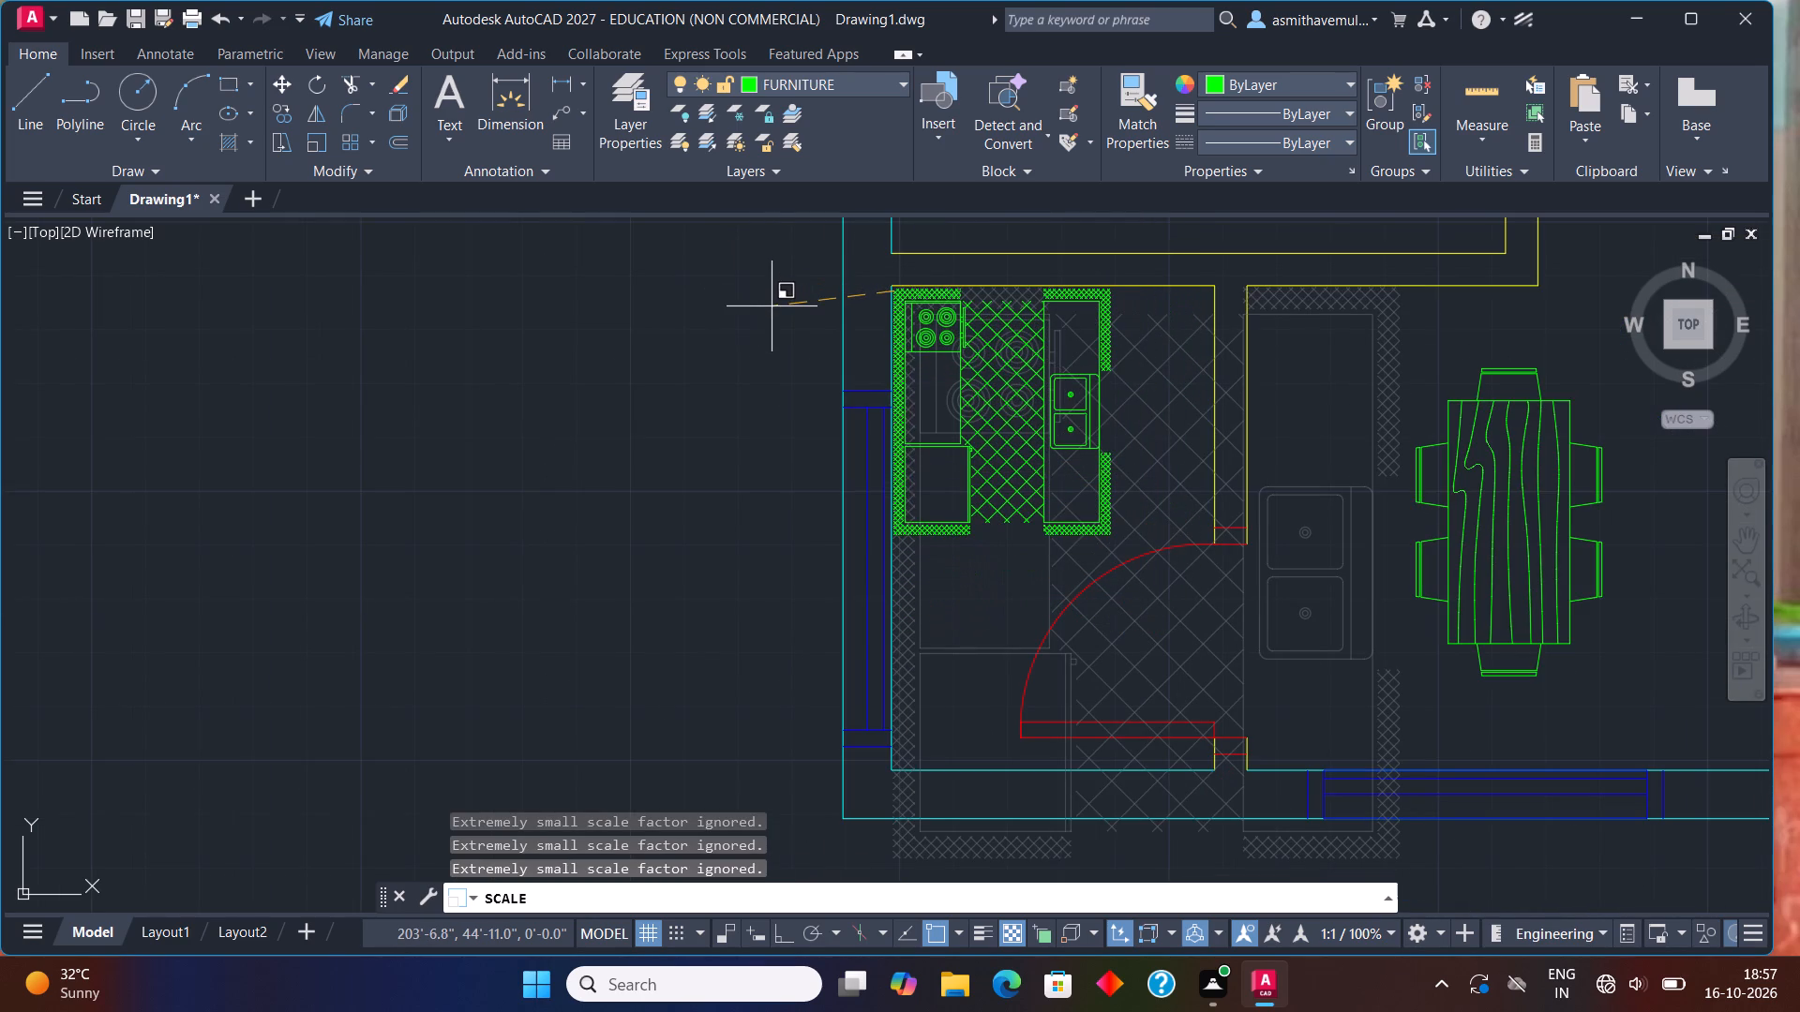
left_click(763, 297)
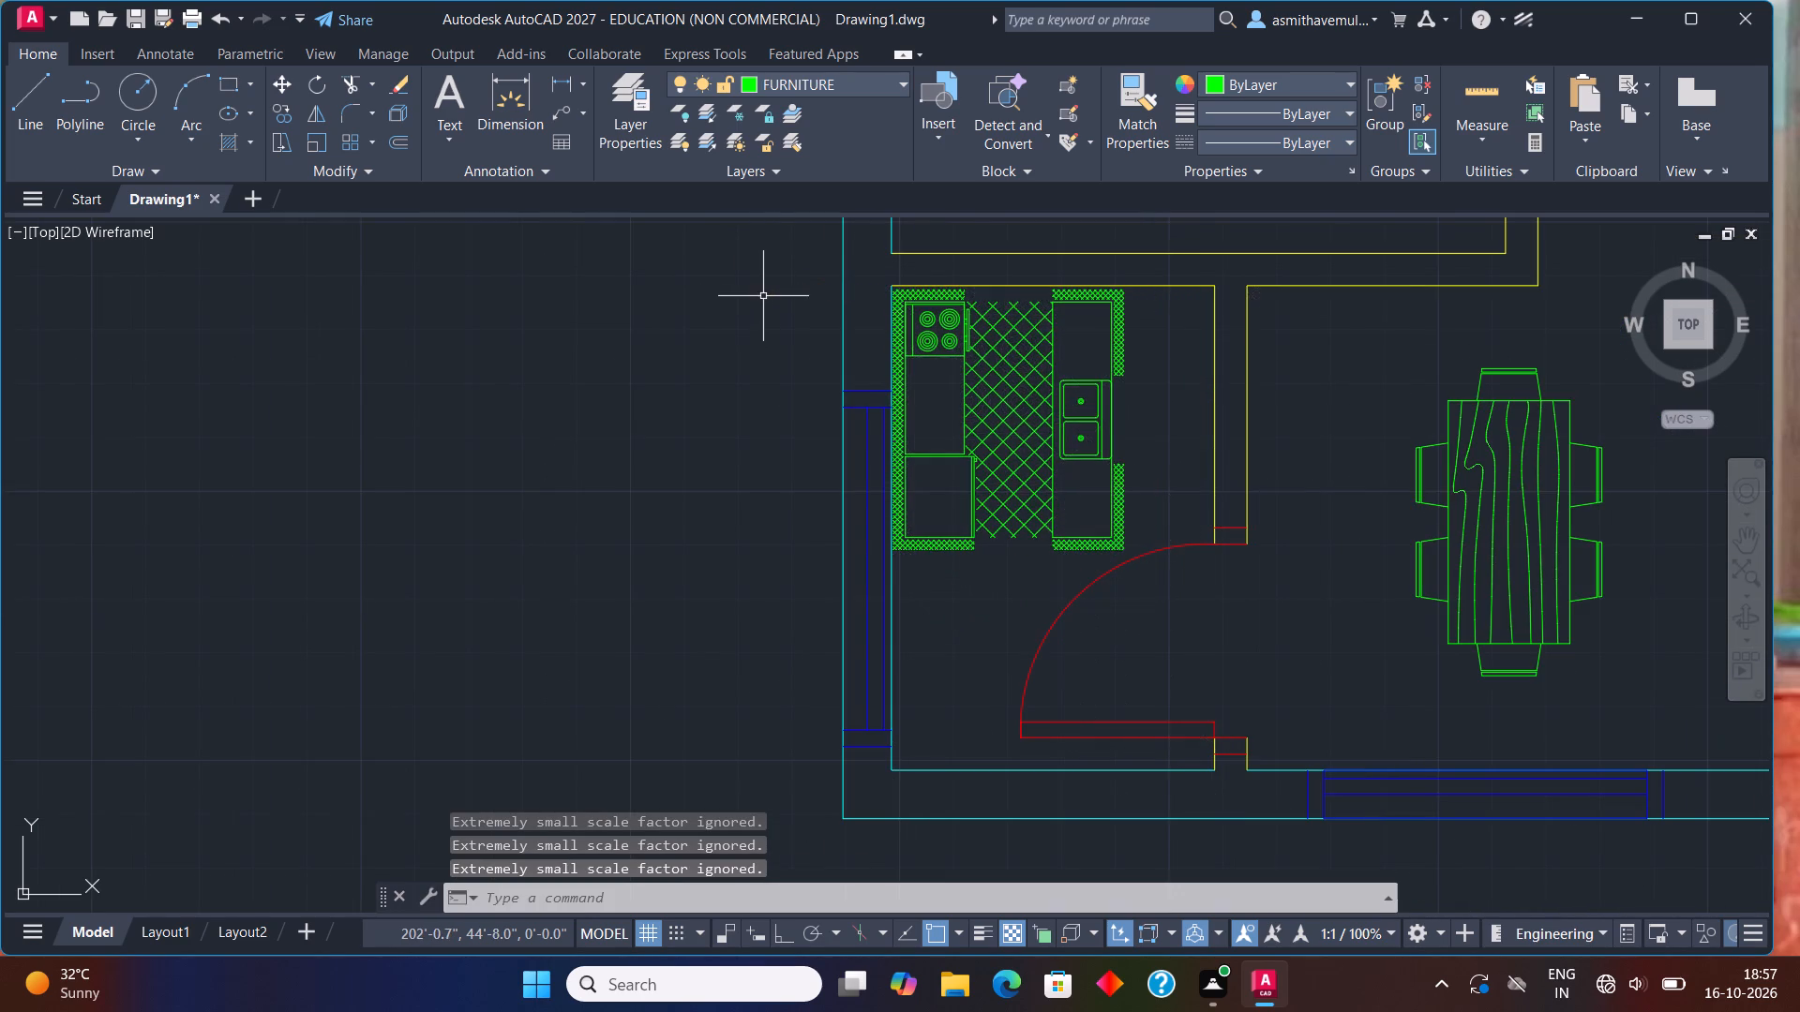
Insert the Entertainment Center block from DesignCenter's Home - Space Planner.dwg into the empty area east of the plan.
scroll(947, 363, "down", 2)
scroll(1128, 487, "down", 2)
middle_click_drag(1164, 459, 1072, 508)
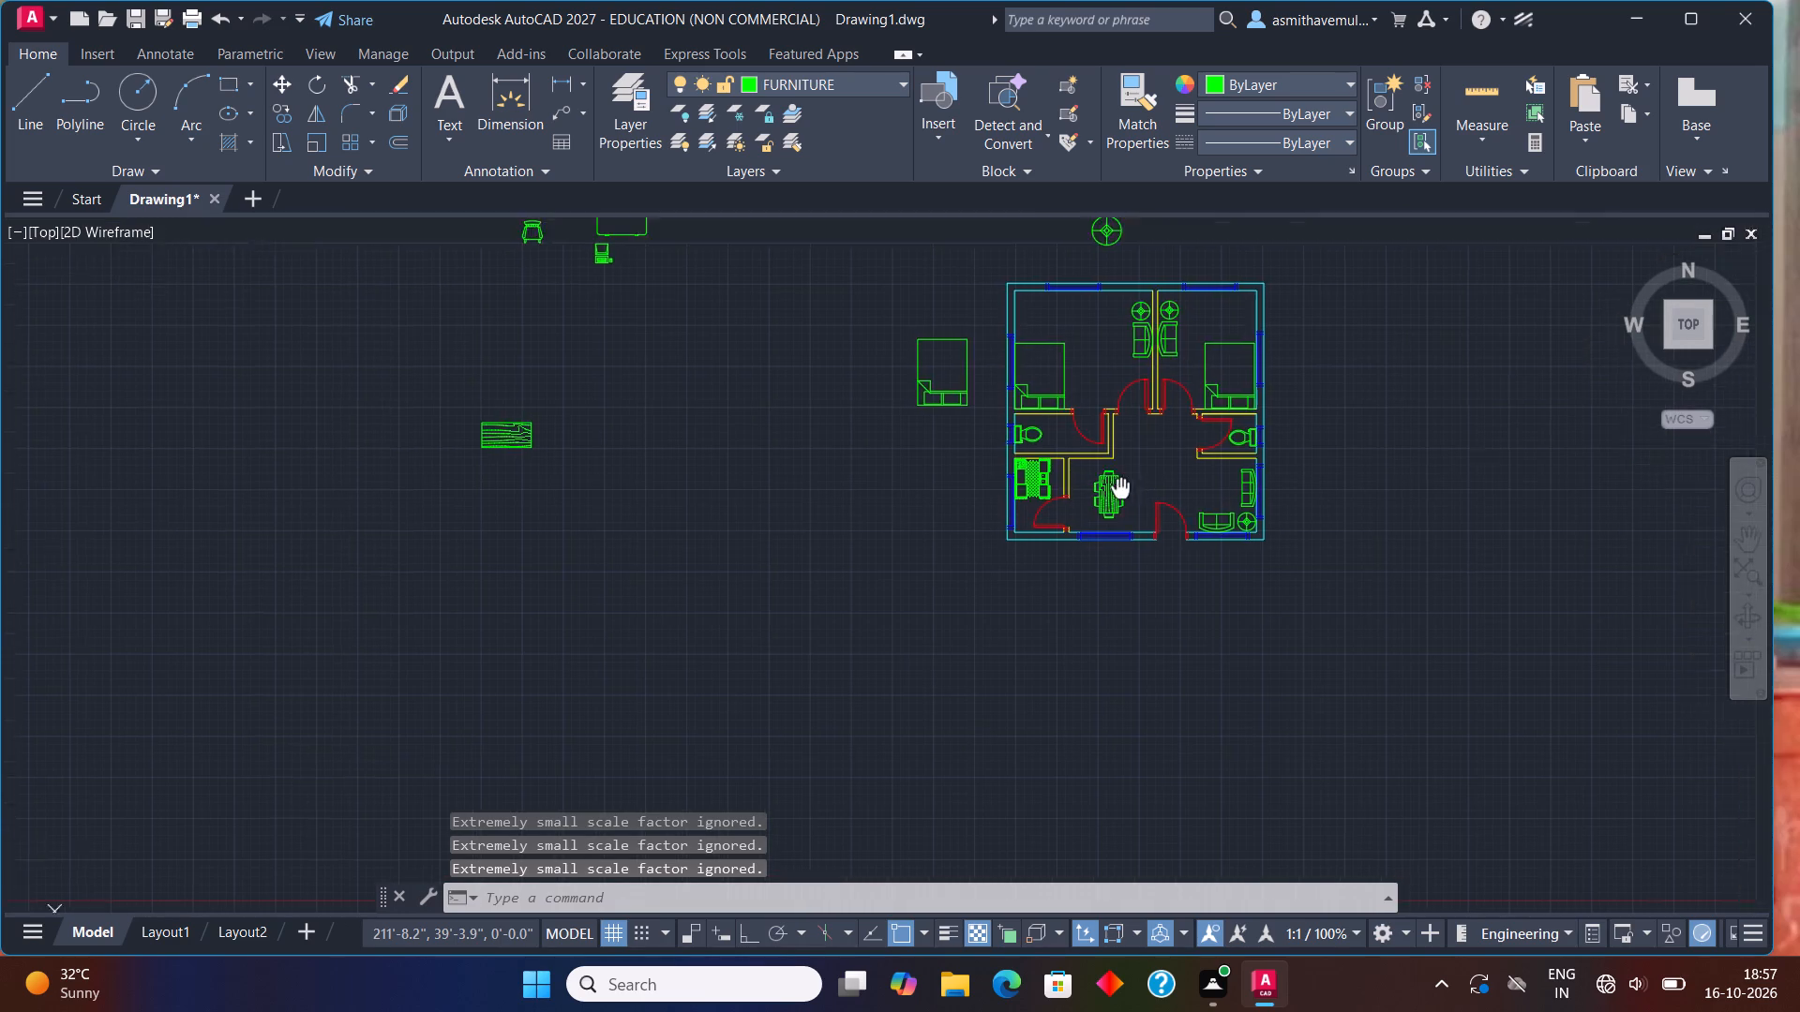
middle_click_drag(1072, 508, 797, 625)
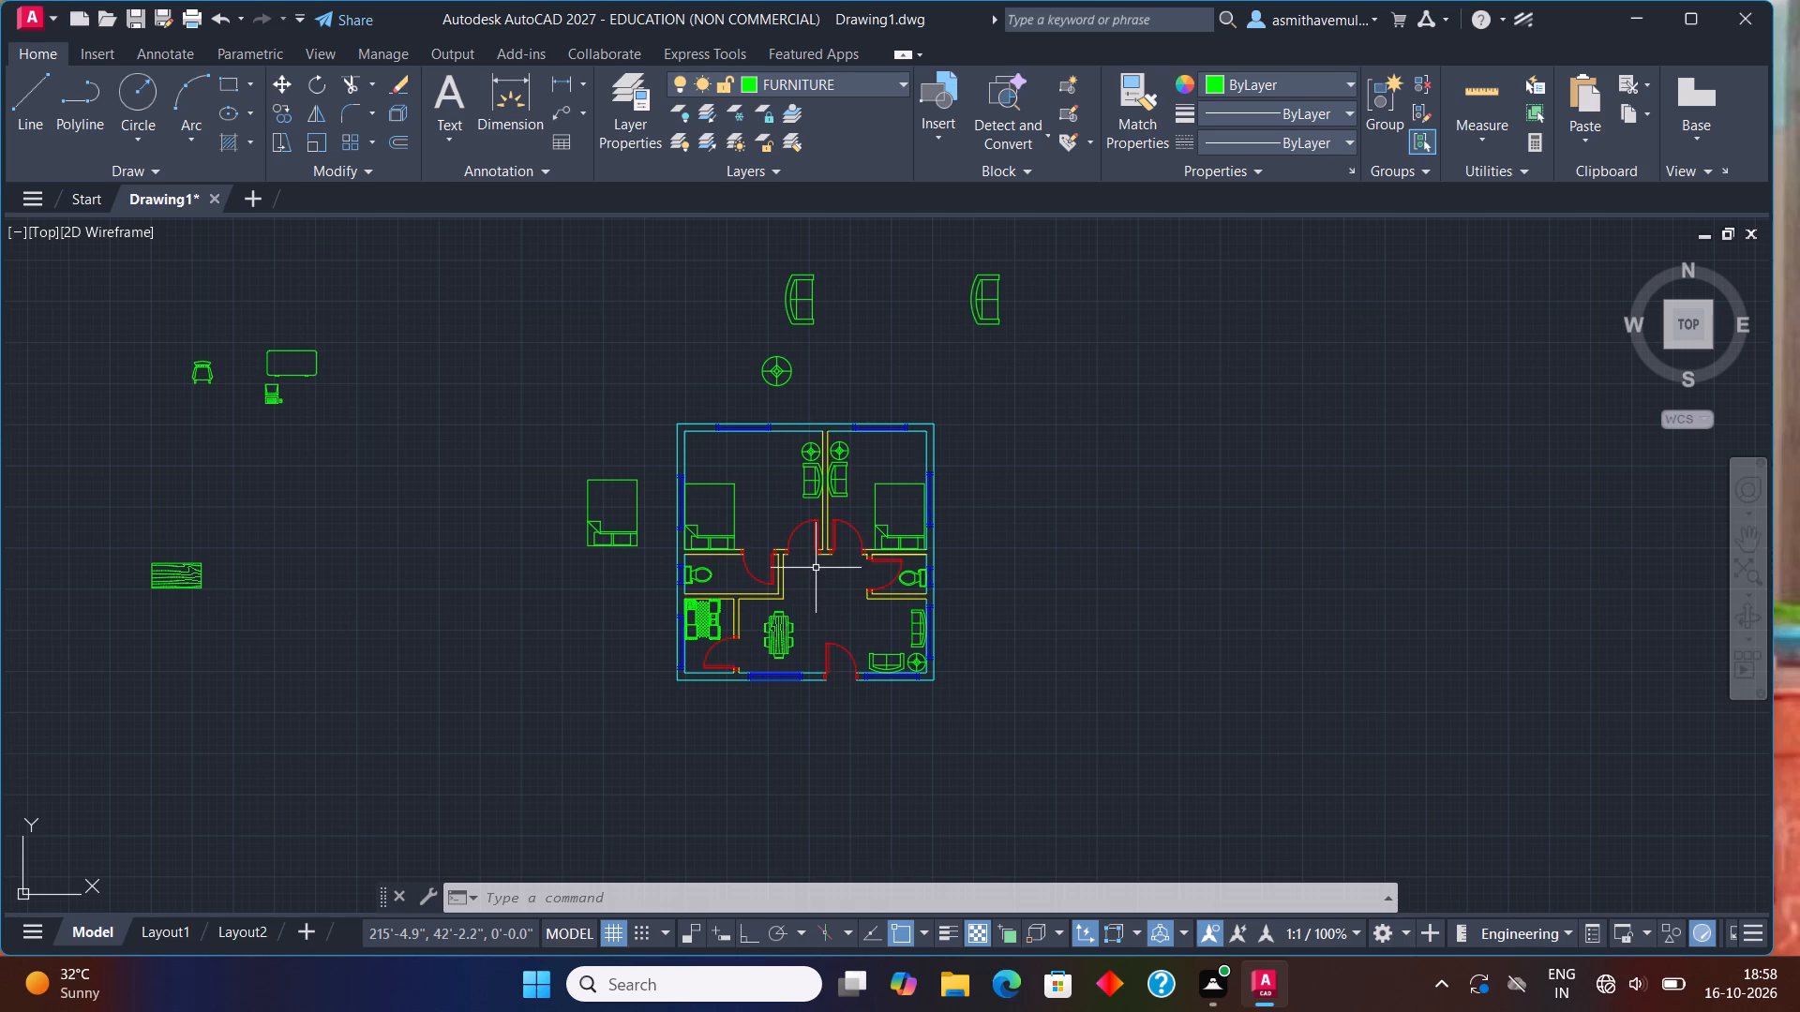
key("ctrl+2")
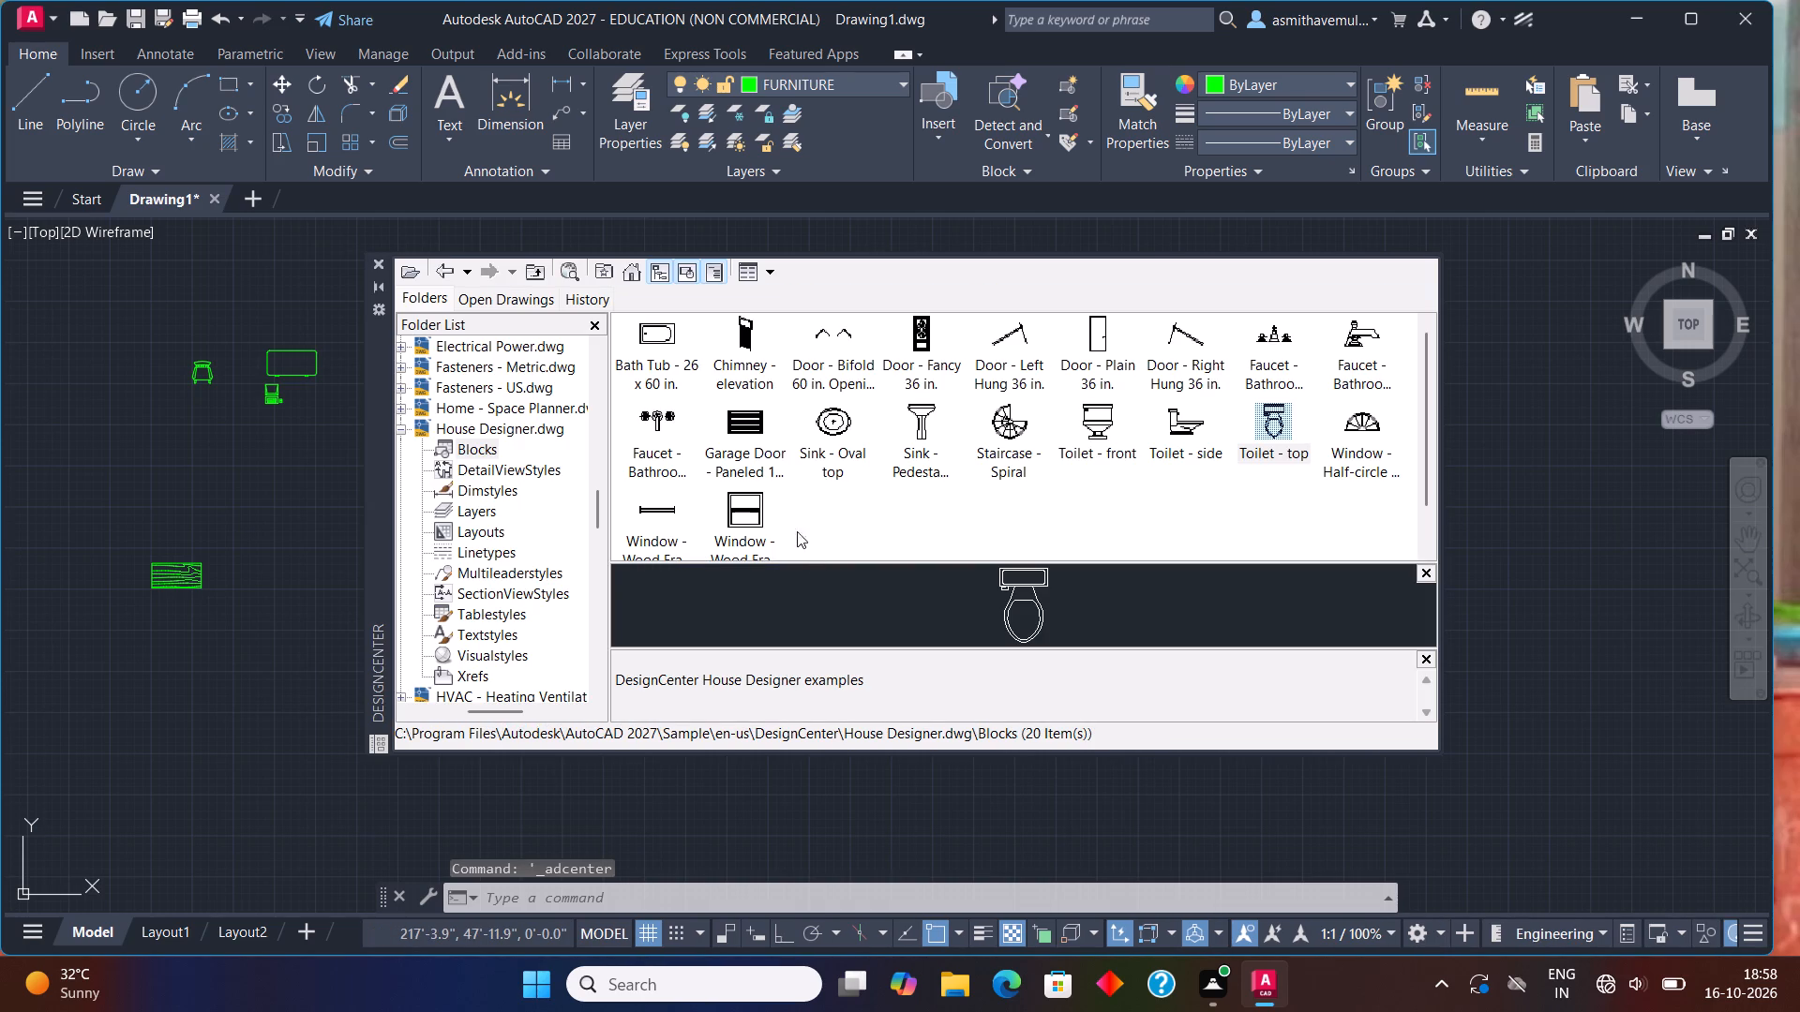
left_click(637, 271)
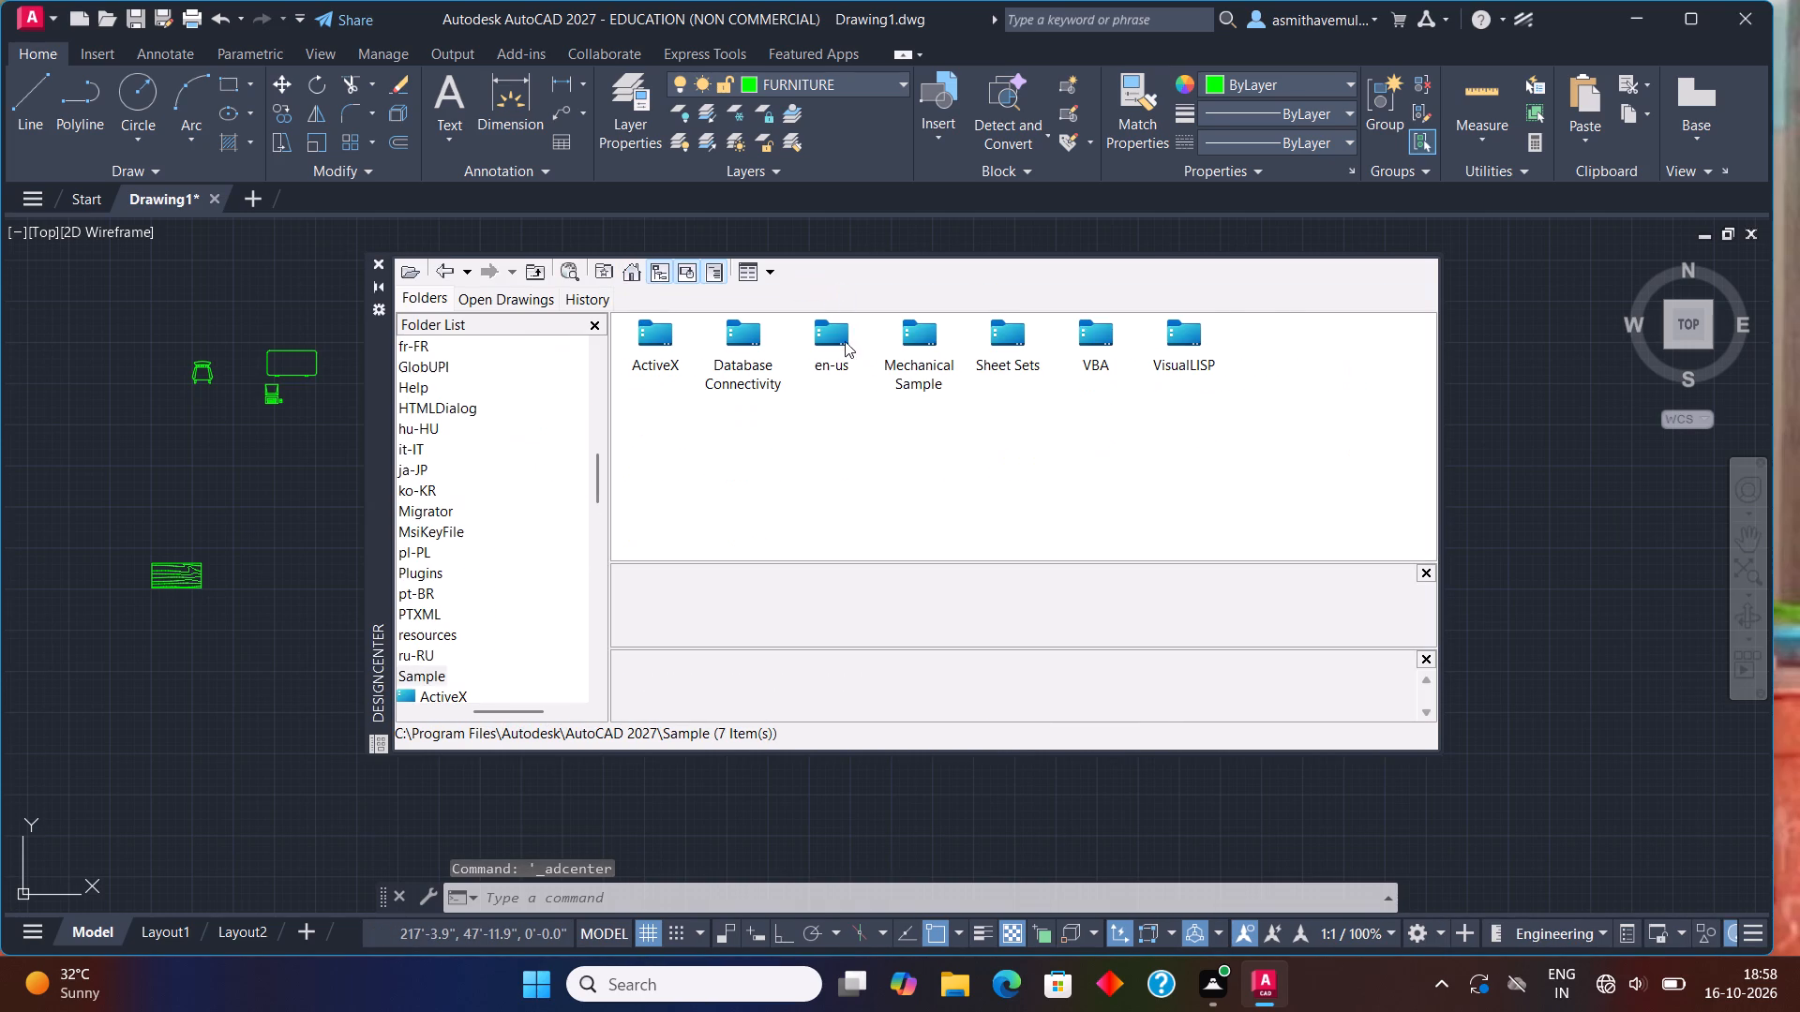
double_click(832, 341)
double_click(644, 335)
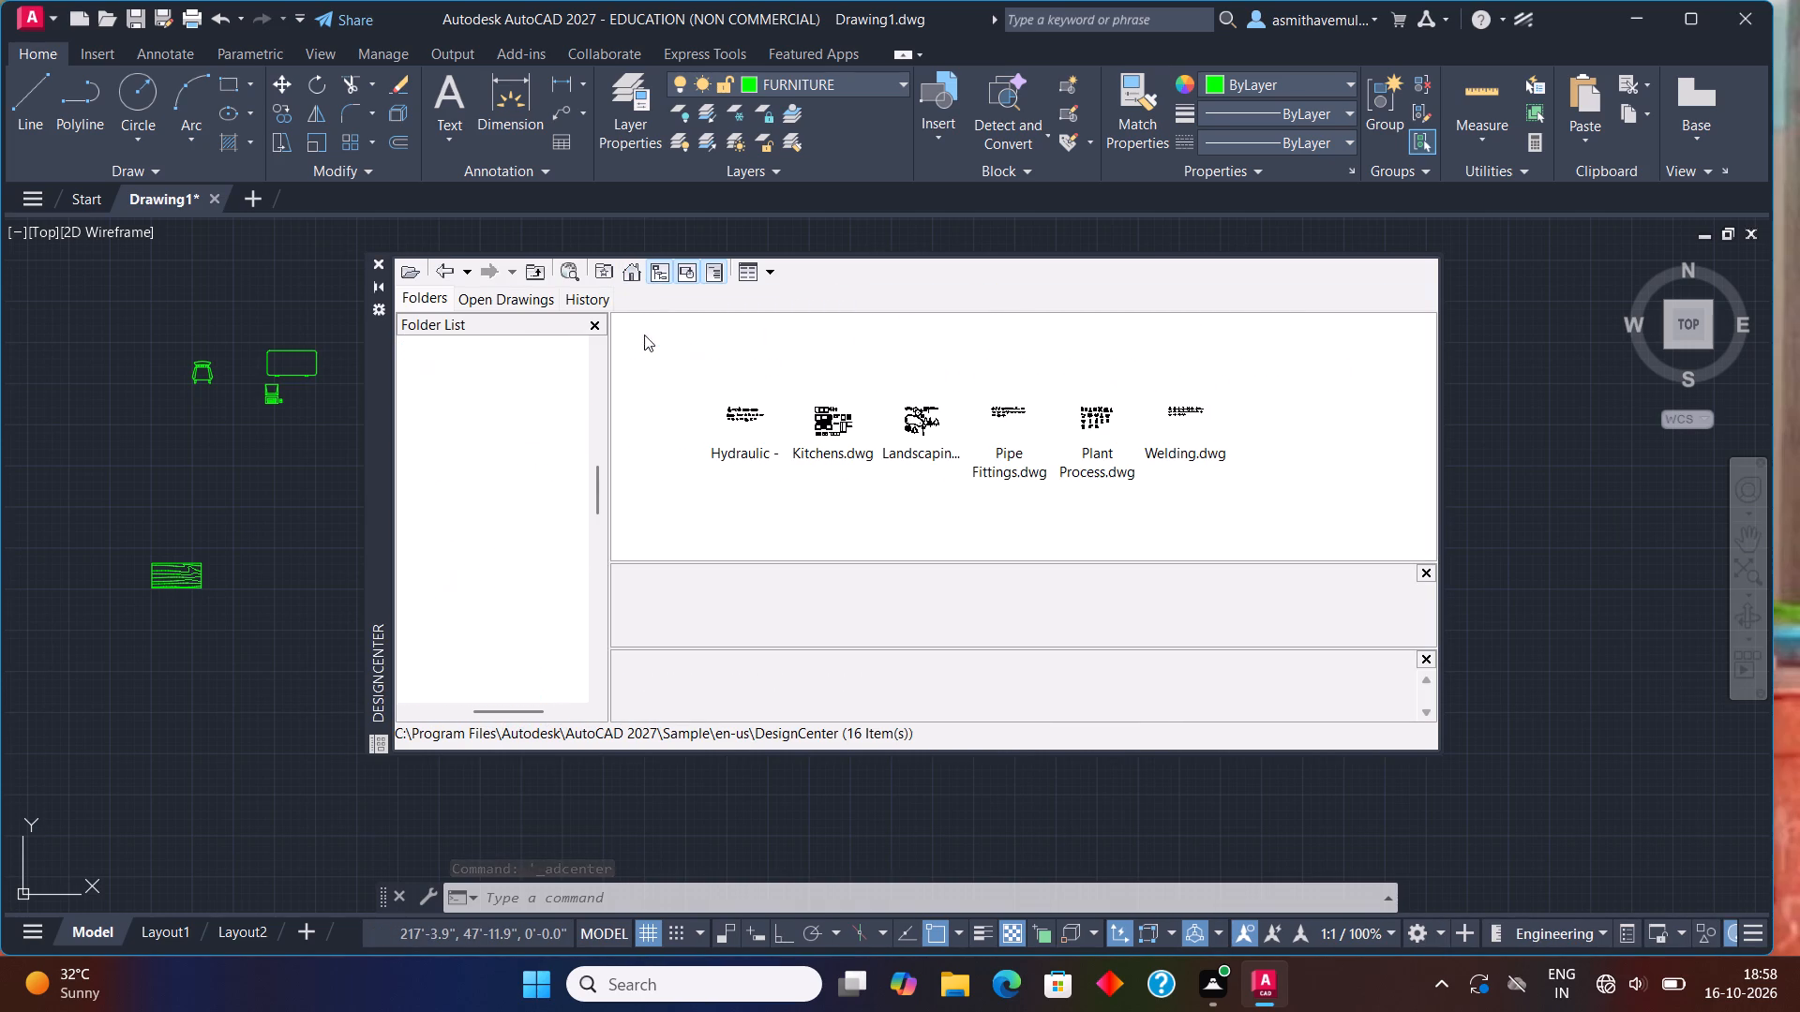
double_click(1267, 351)
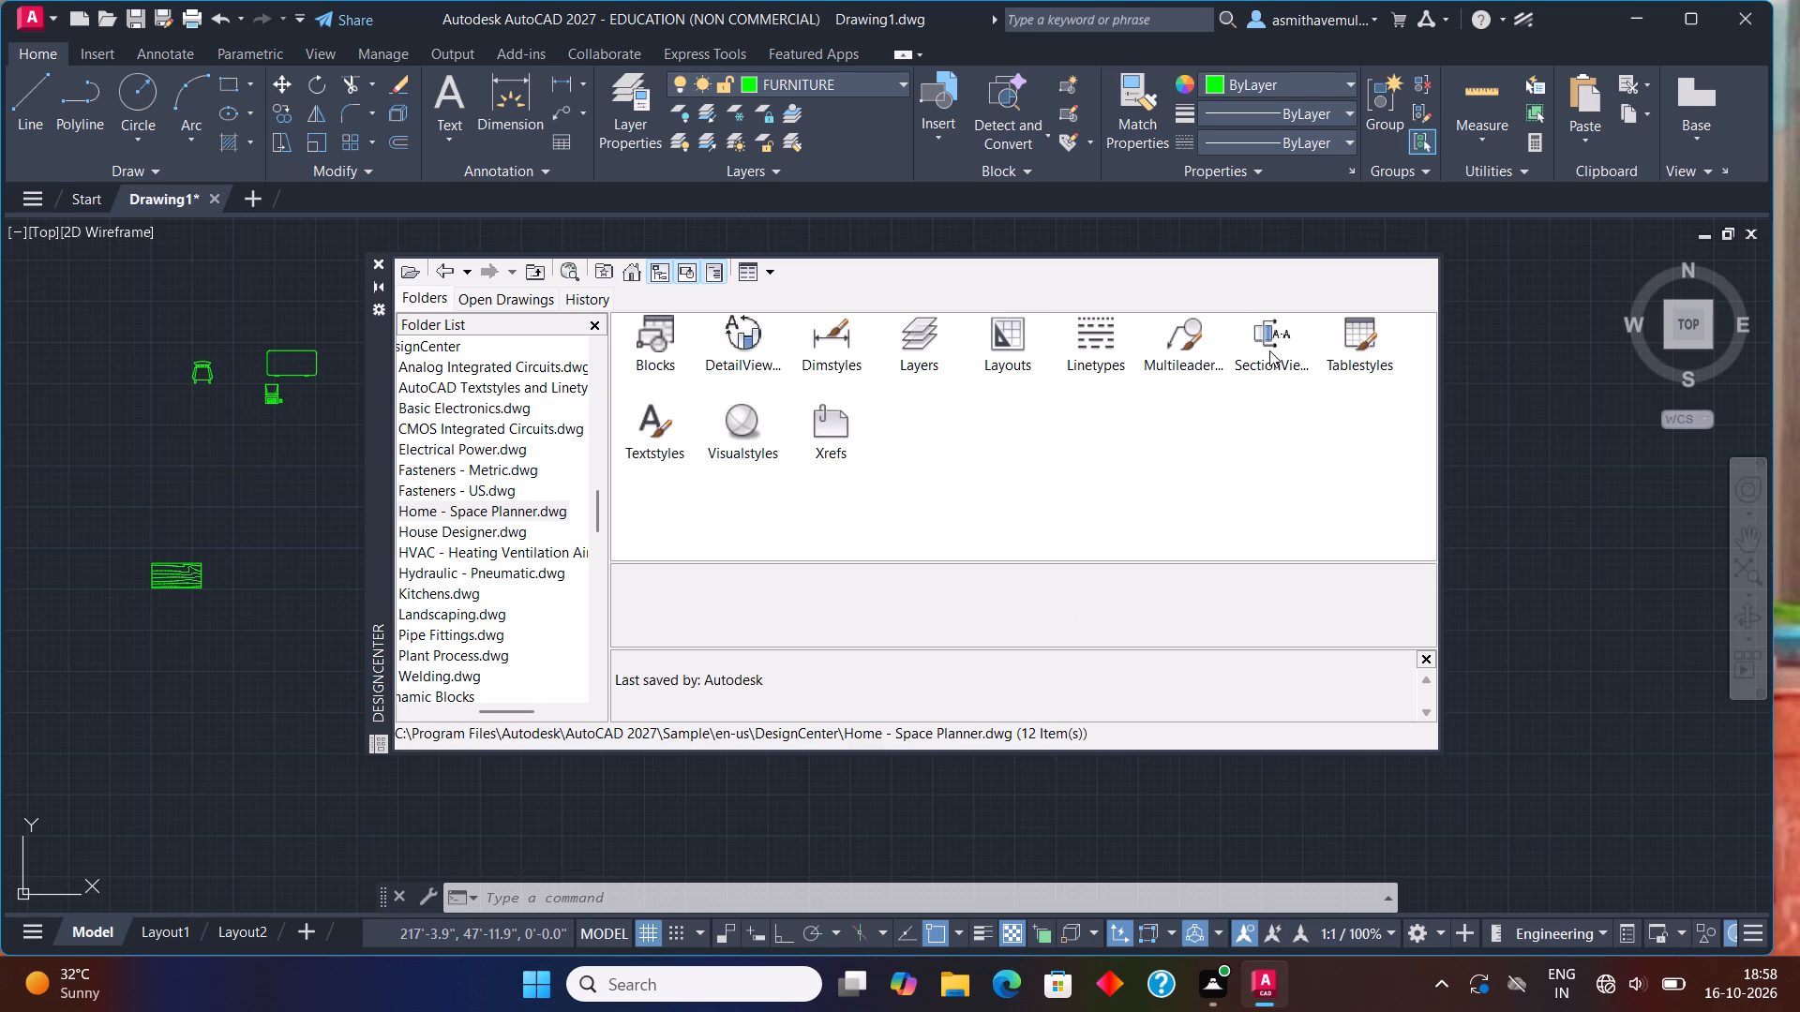
double_click(665, 361)
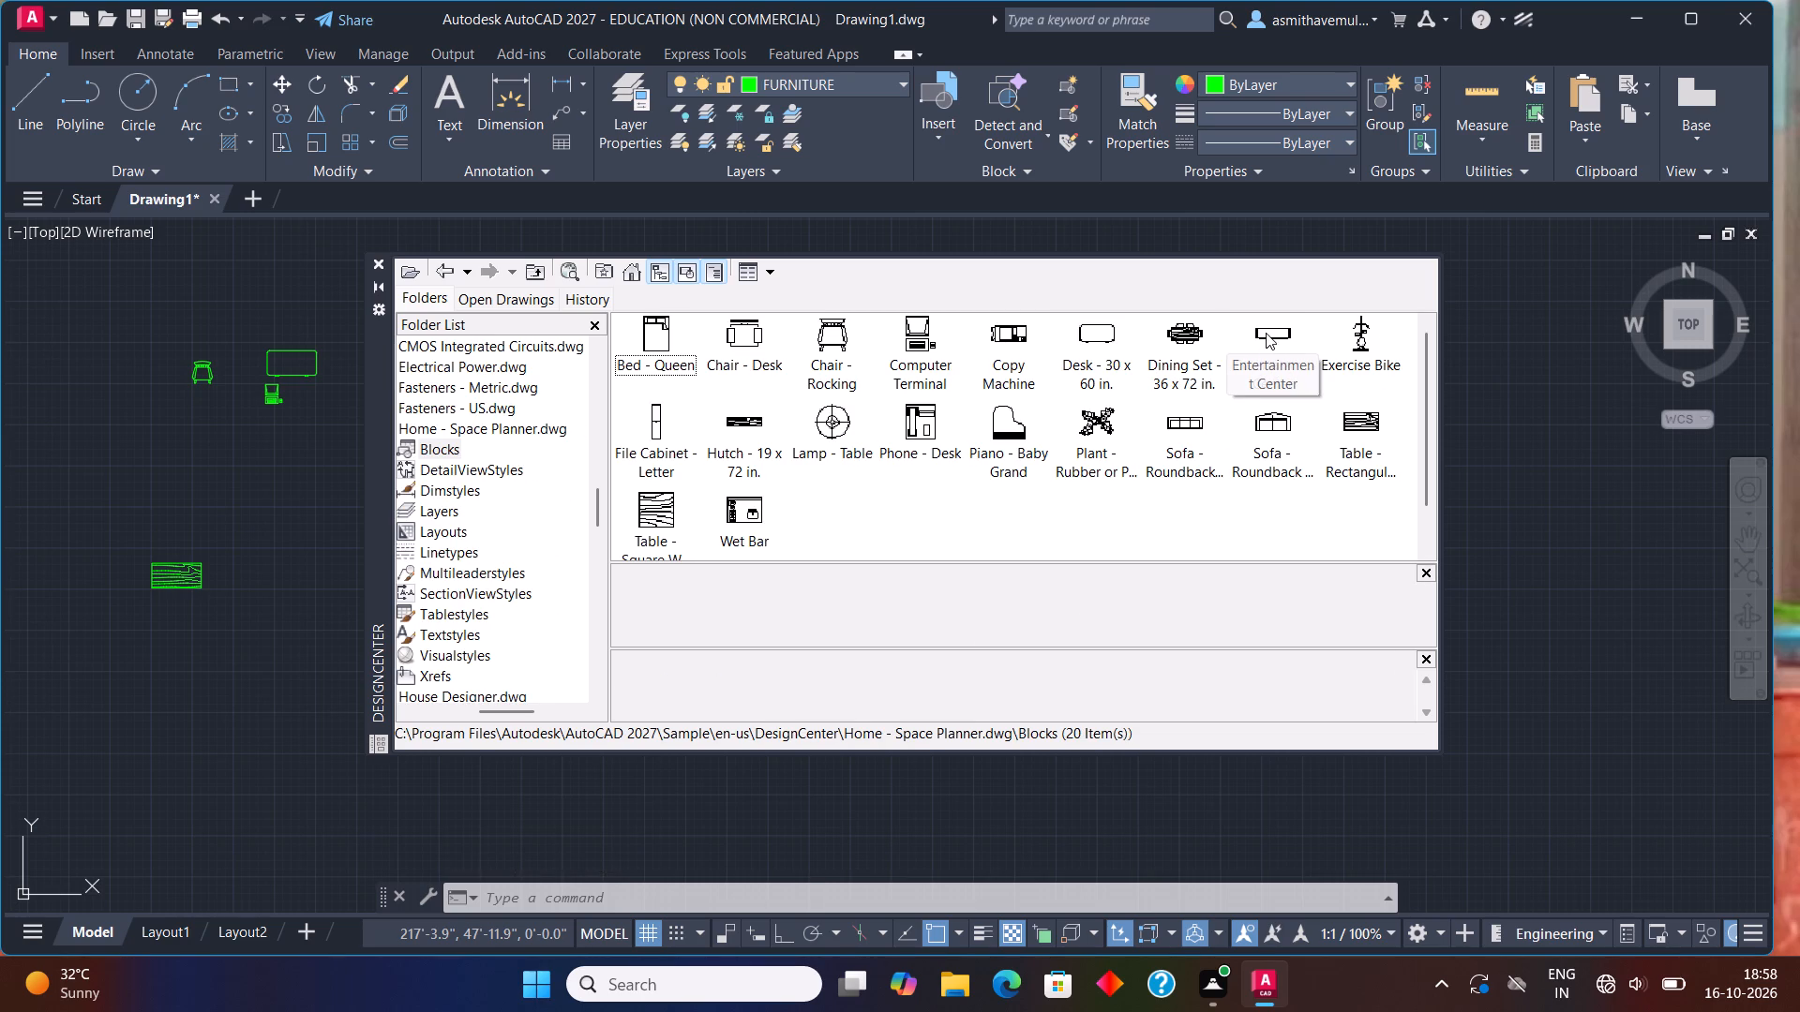
left_click_drag(1266, 333, 1488, 498)
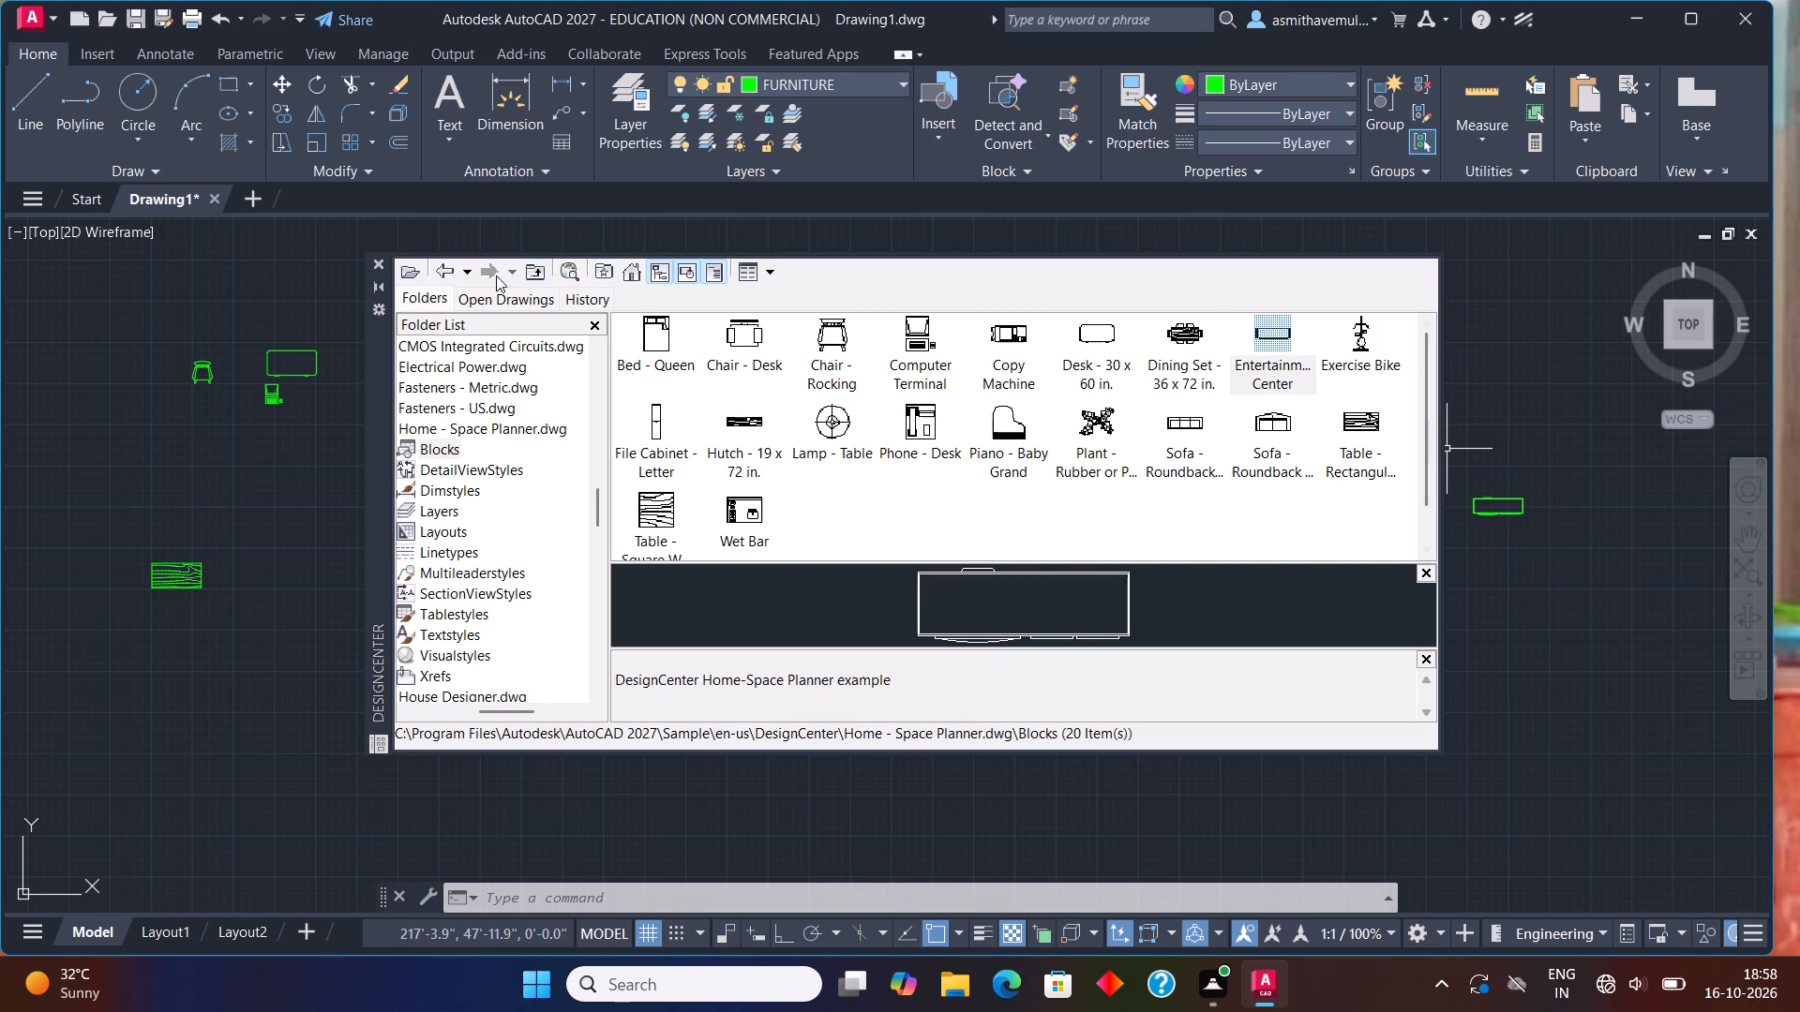
left_click(382, 258)
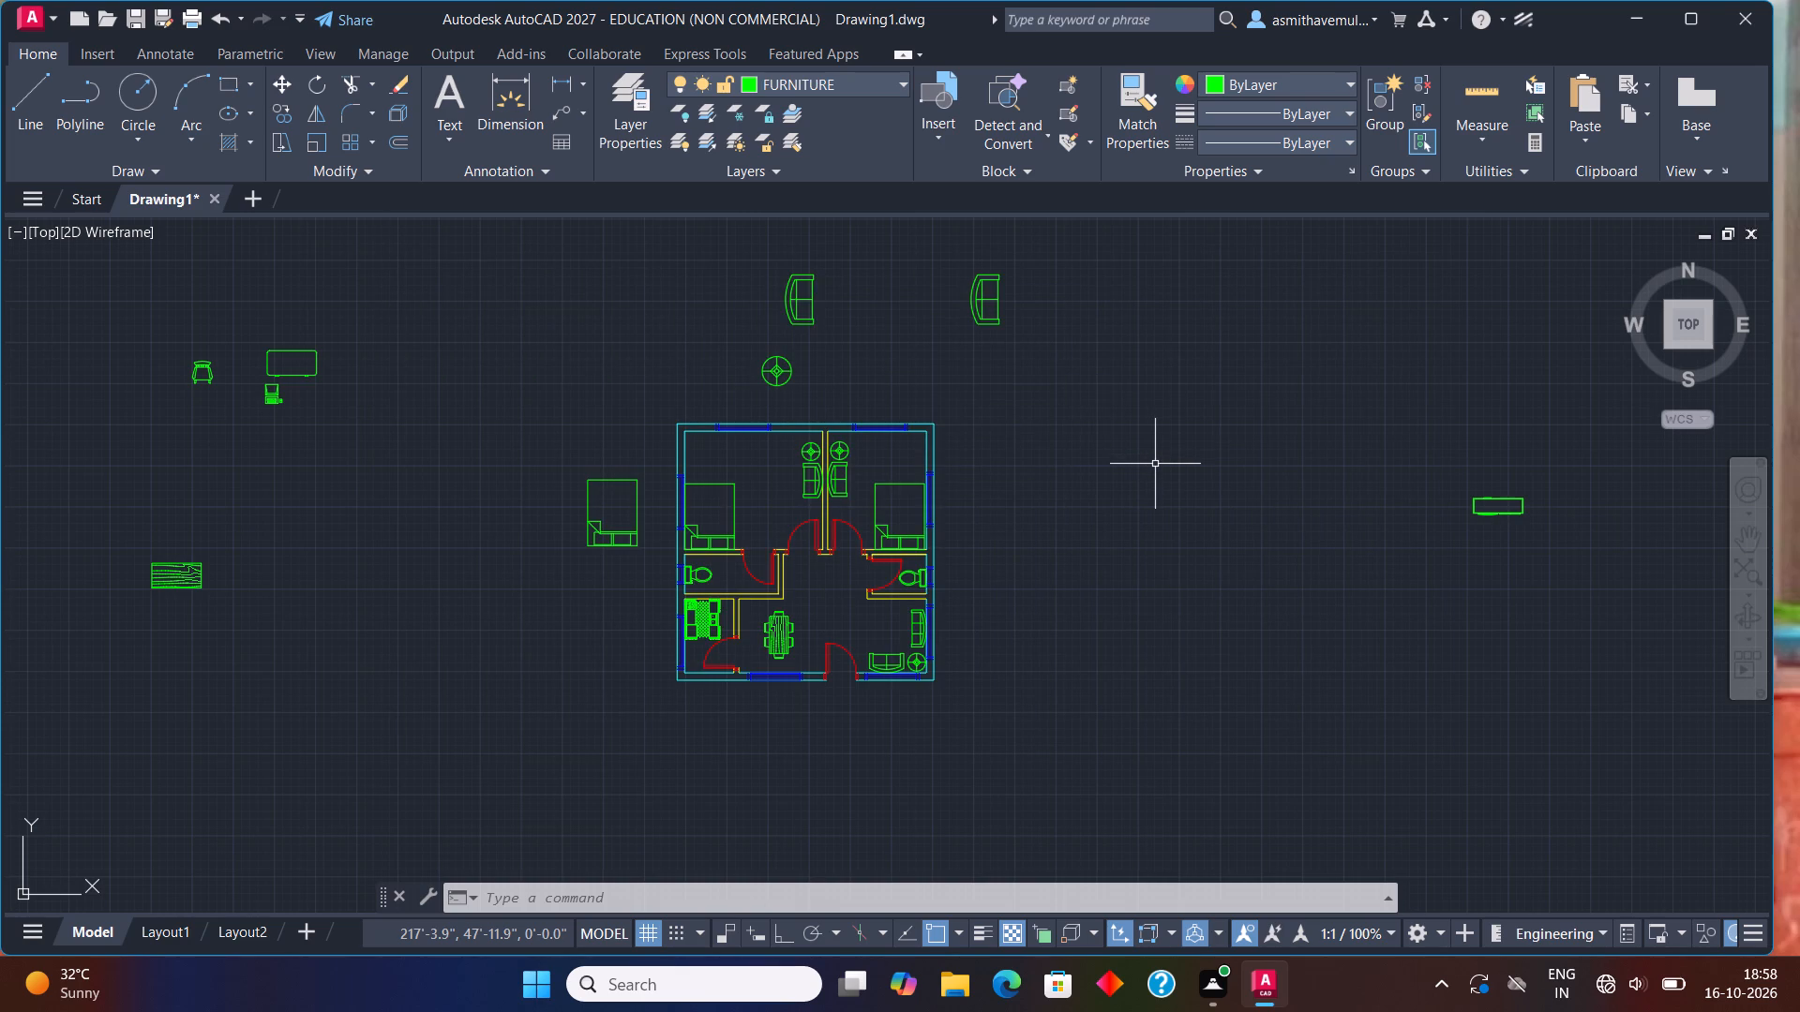
Copy the entertainment center into the northwest corner of the northwest bedroom, with its back against the north wall.
type("COPY")
key("Return")
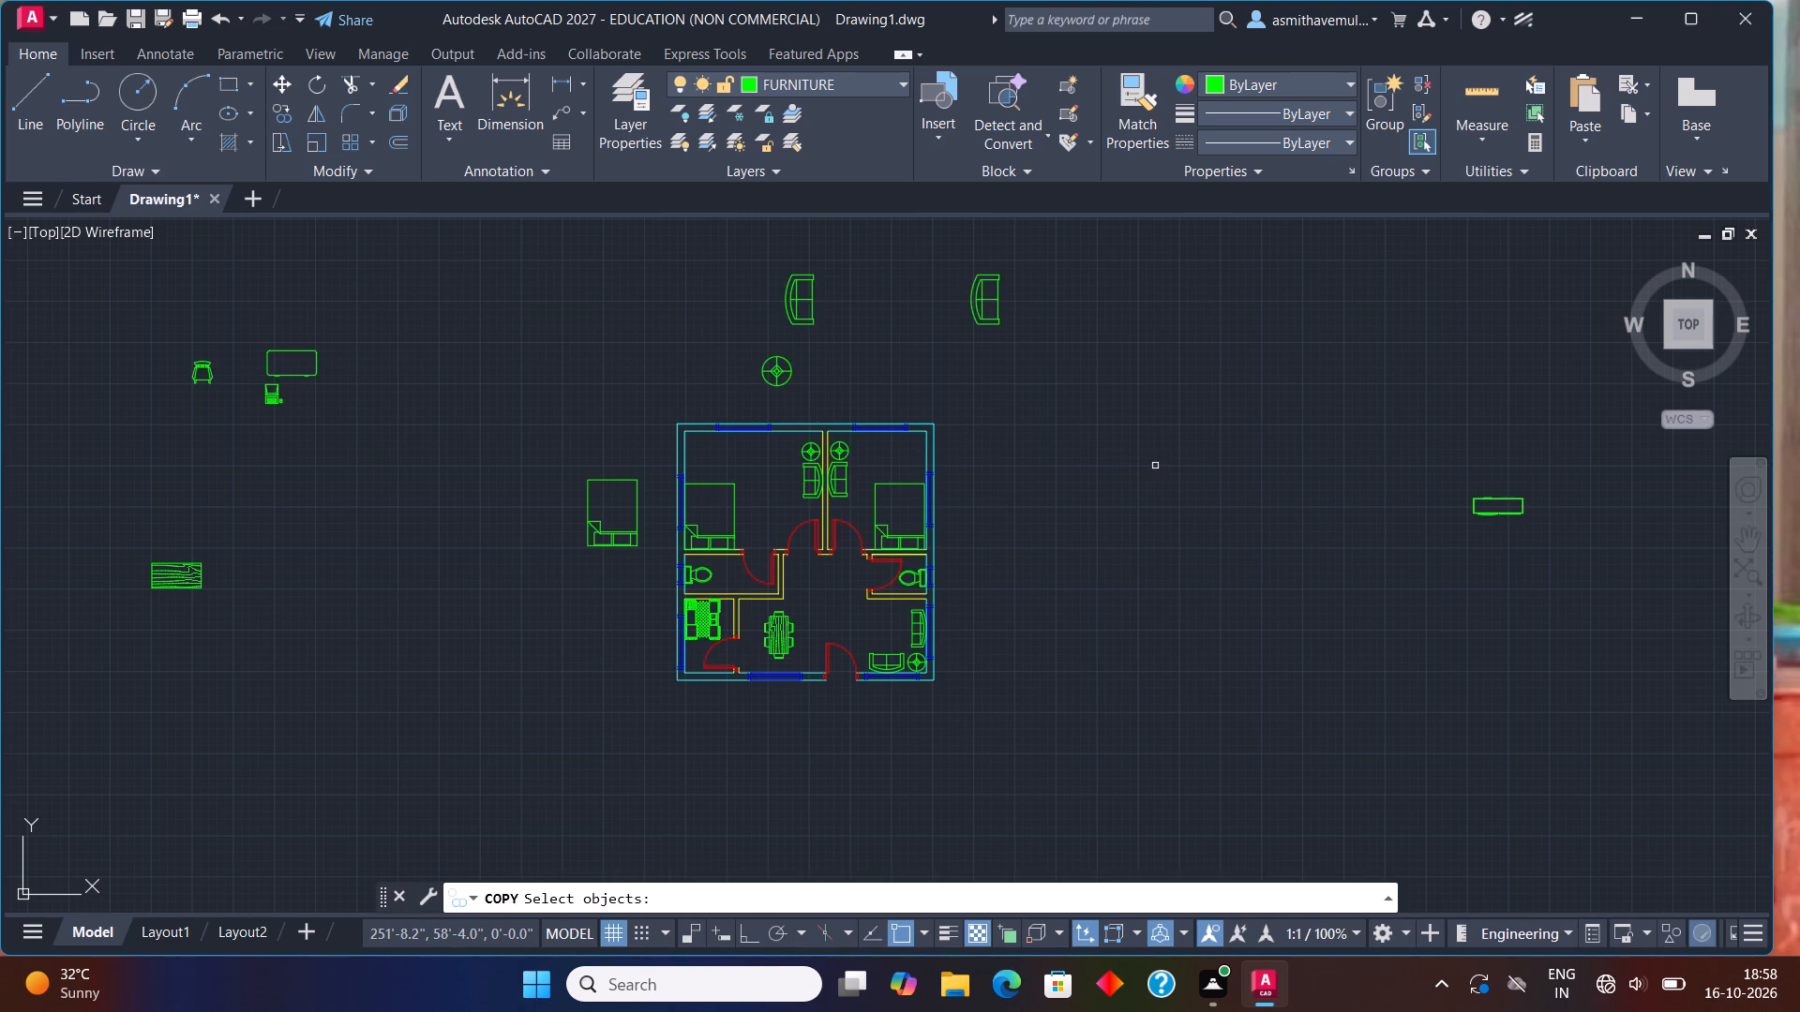
left_click(1512, 496)
key("Return")
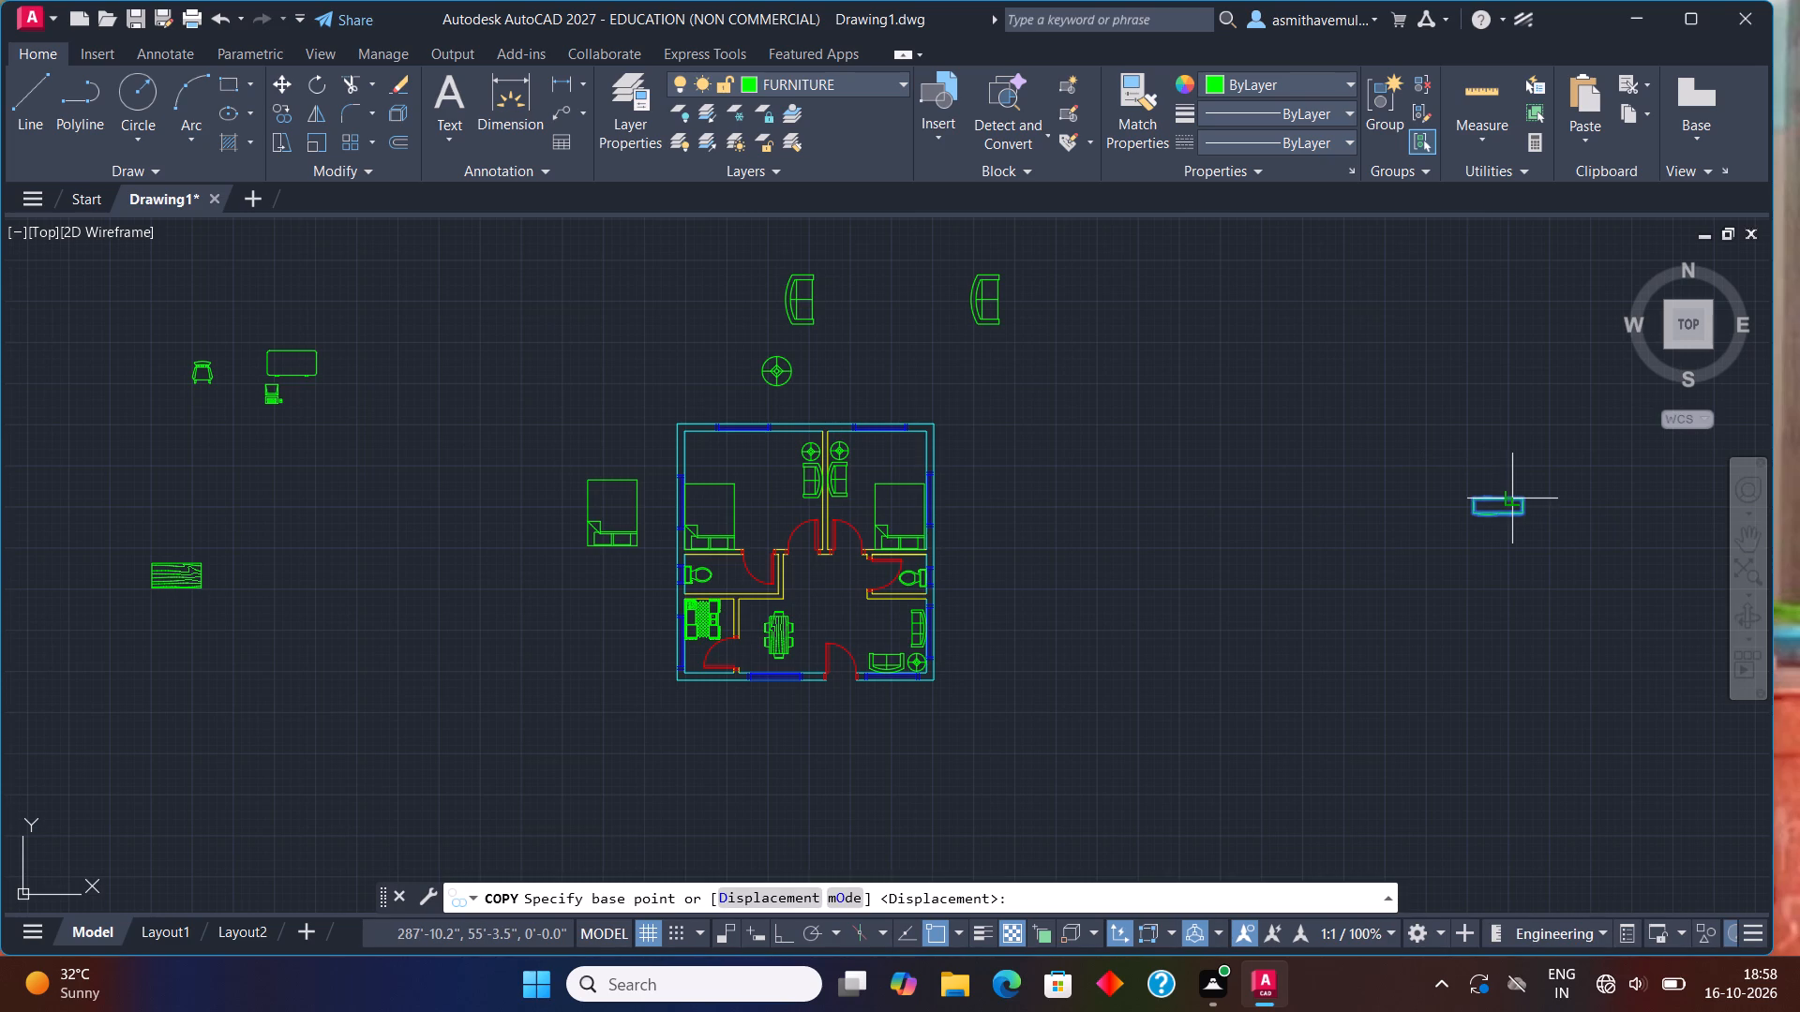
left_click(1499, 505)
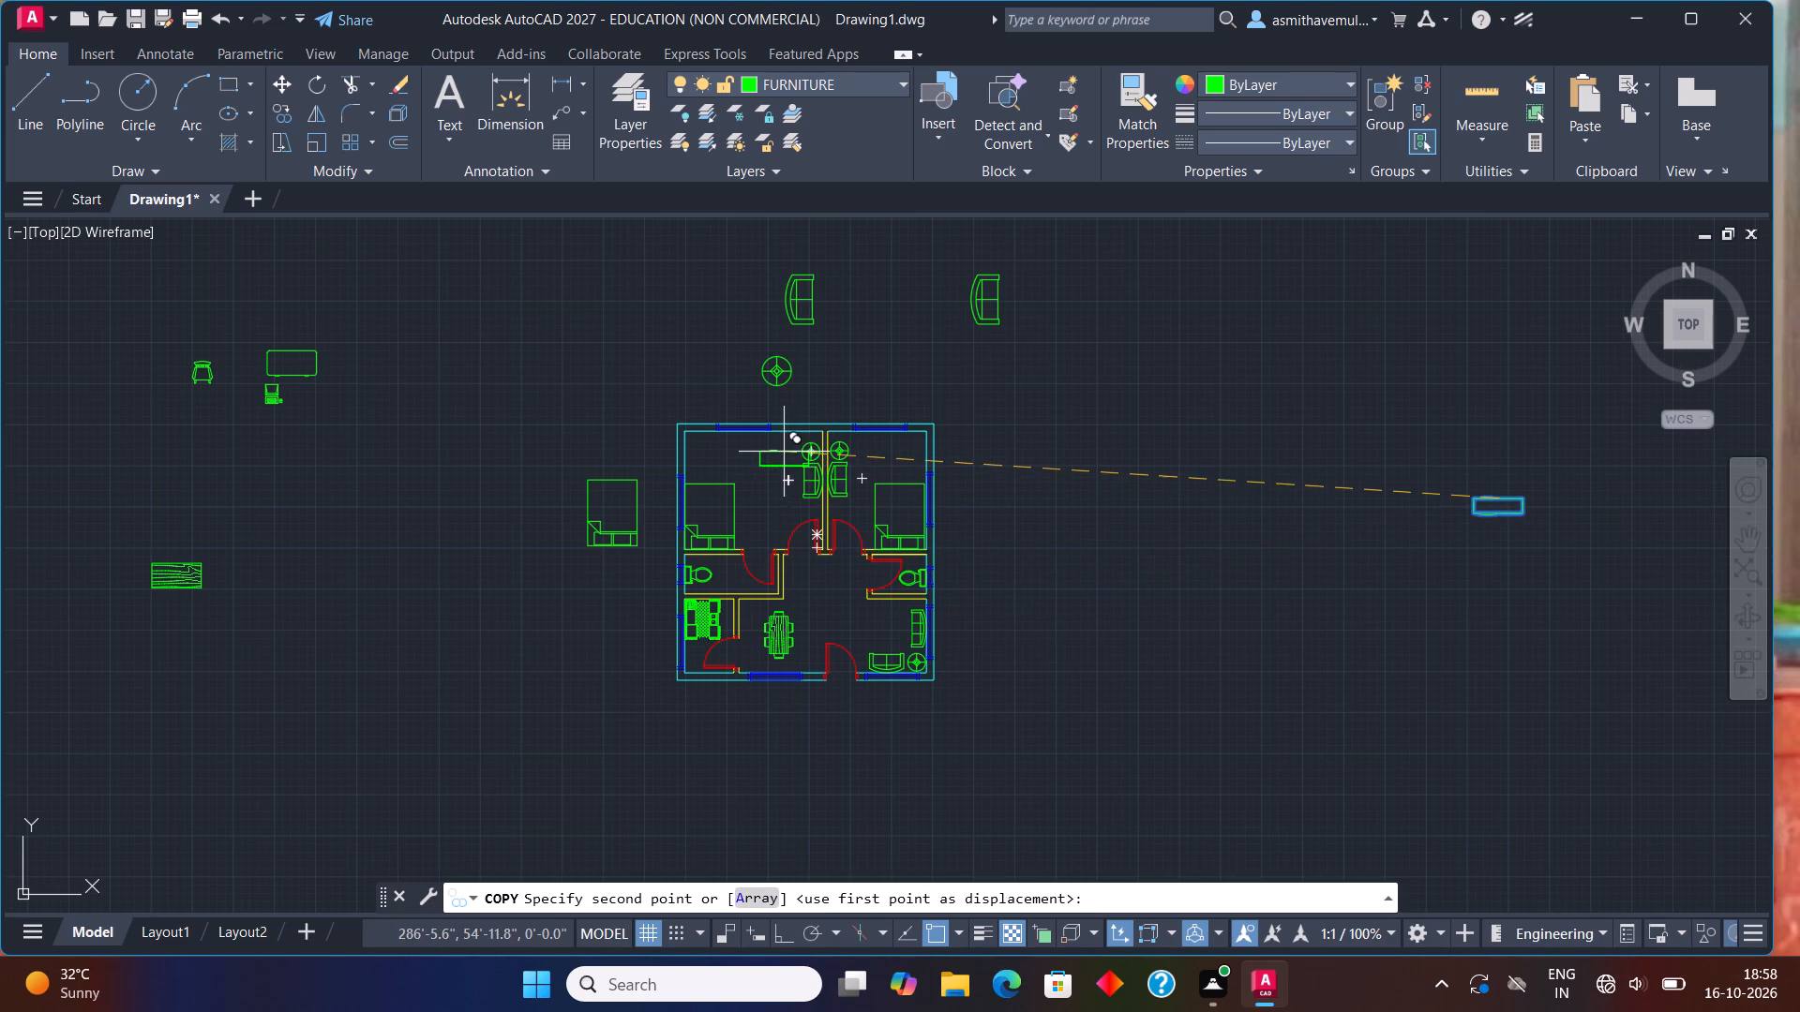
scroll(784, 450, "up", 2)
scroll(607, 425, "up", 2)
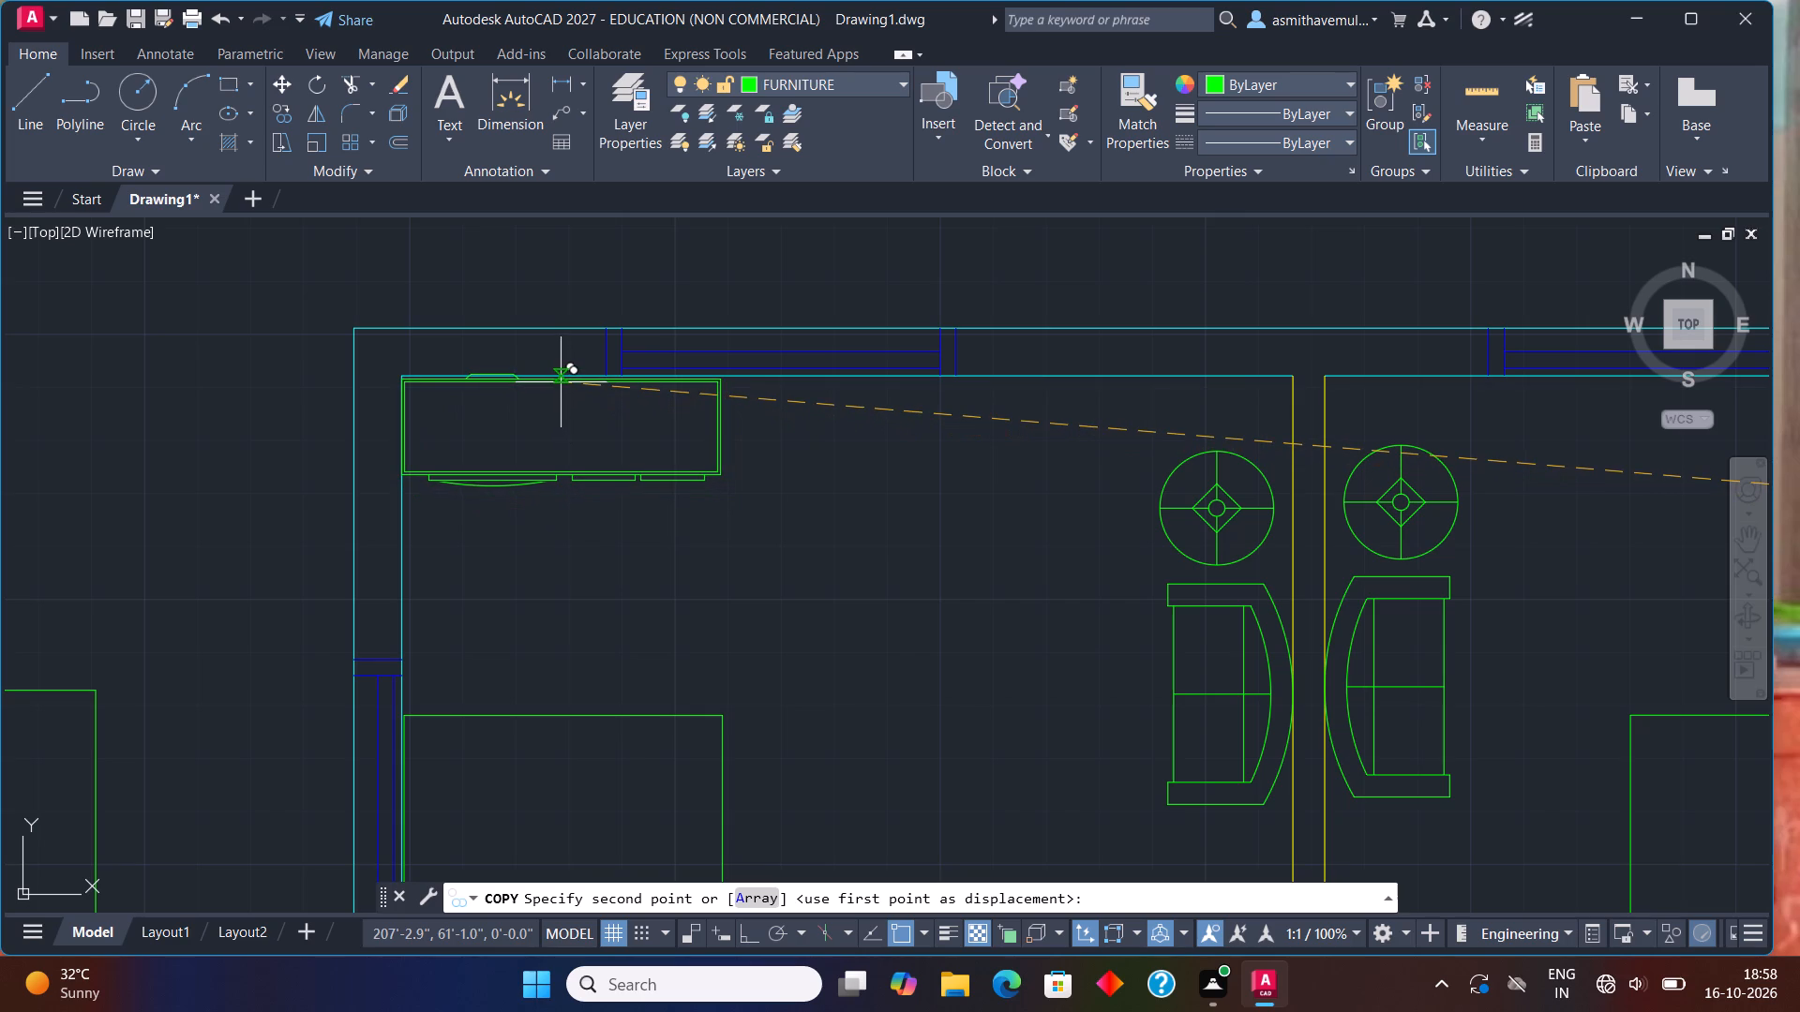
scroll(572, 386, "up", 1)
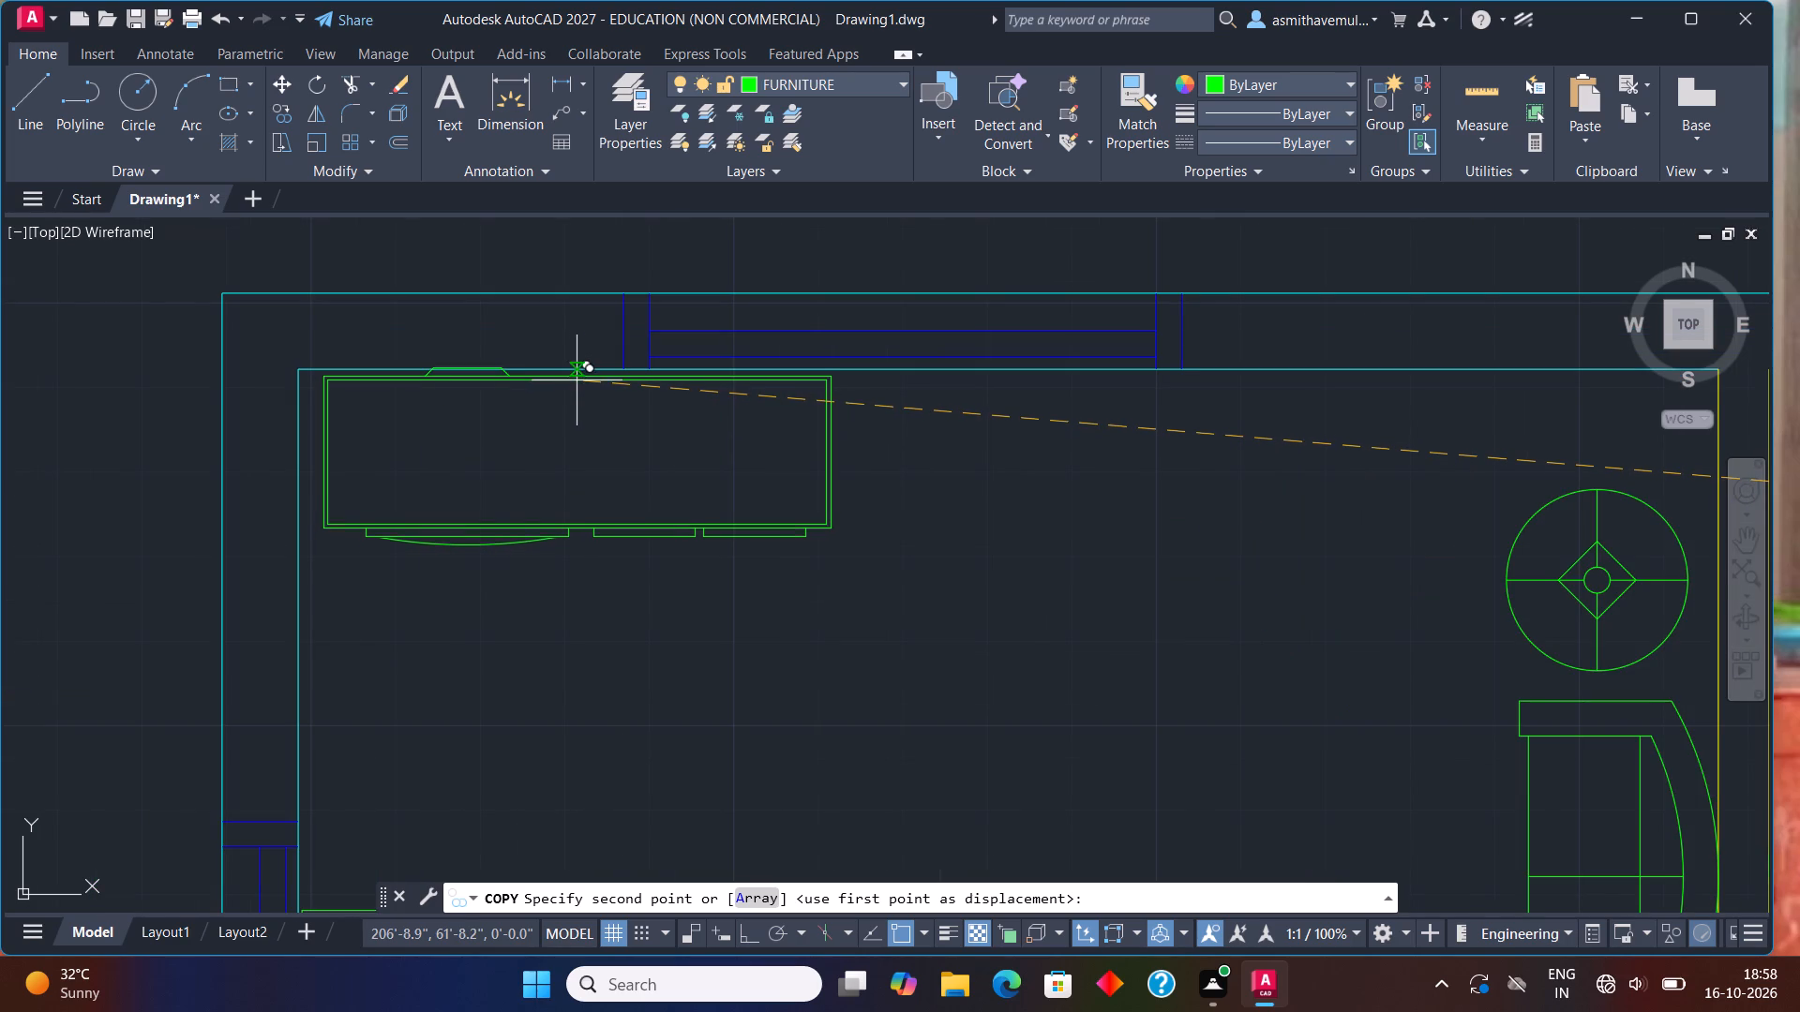
left_click(577, 383)
Place a second copy of the entertainment center in the northeast corner of the northeast bedroom, against the north wall.
scroll(1000, 451, "down", 3)
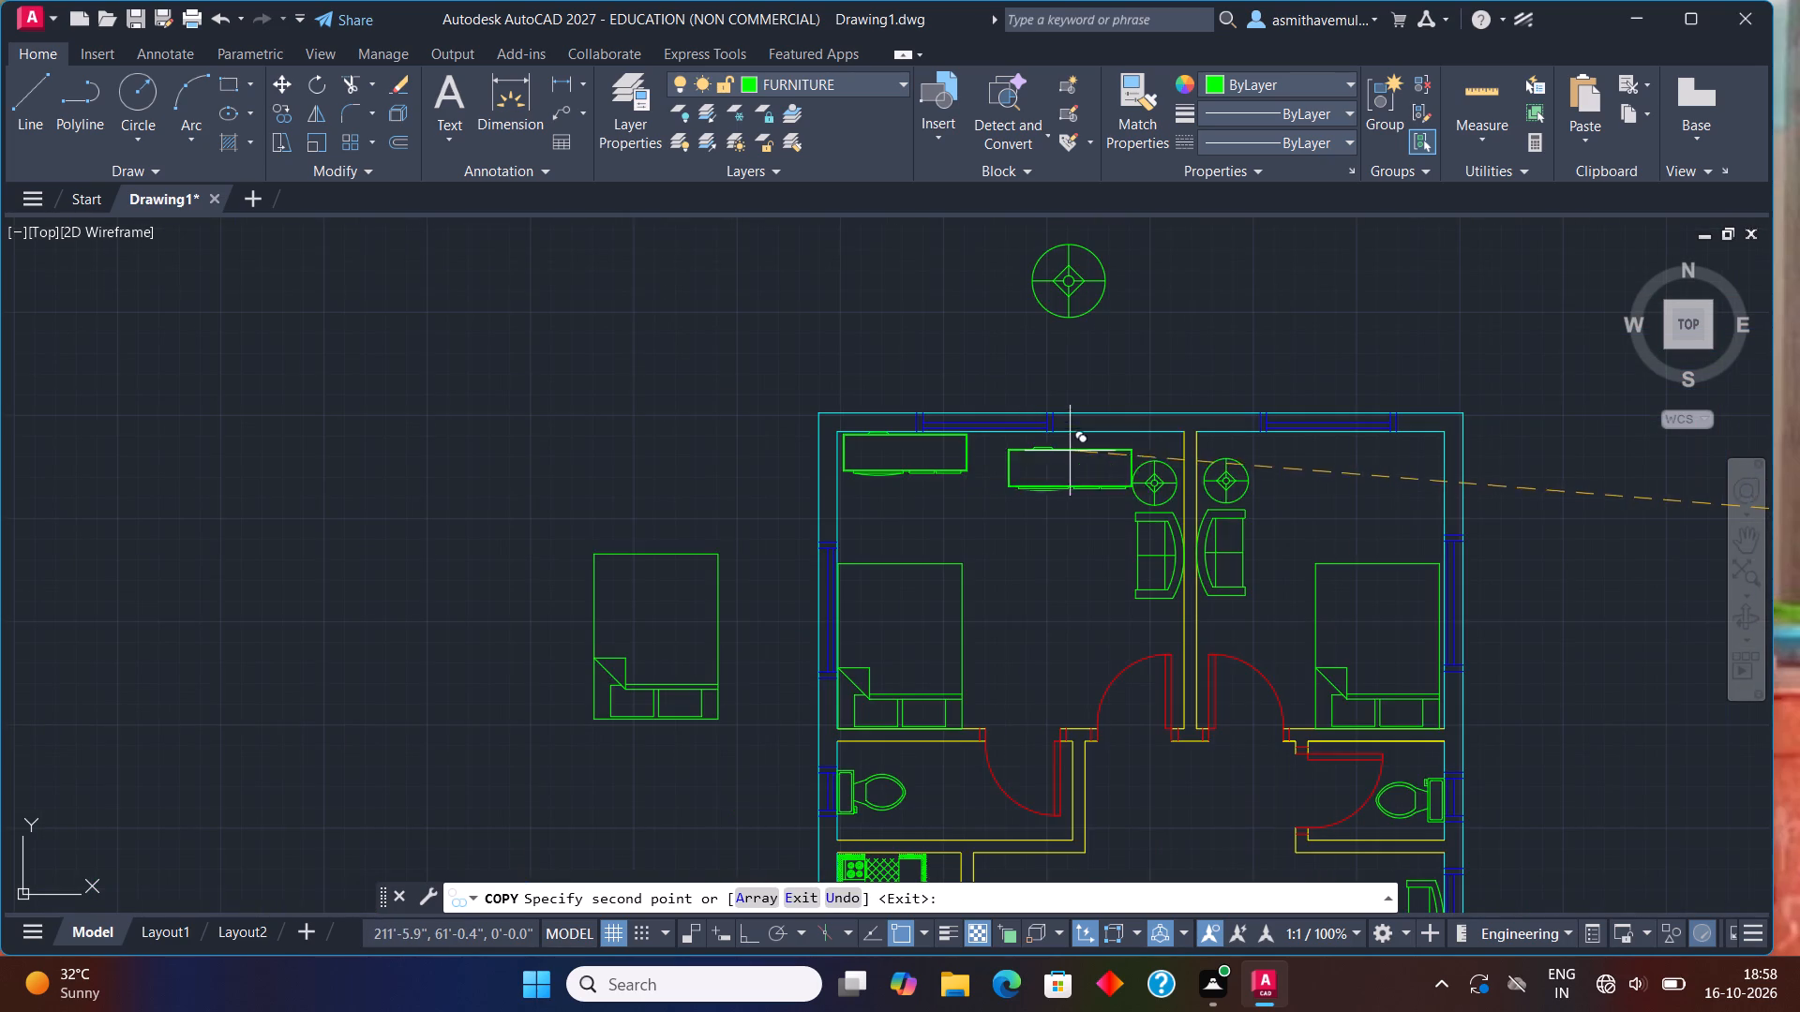
middle_click_drag(1170, 453, 153, 499)
scroll(382, 487, "up", 3)
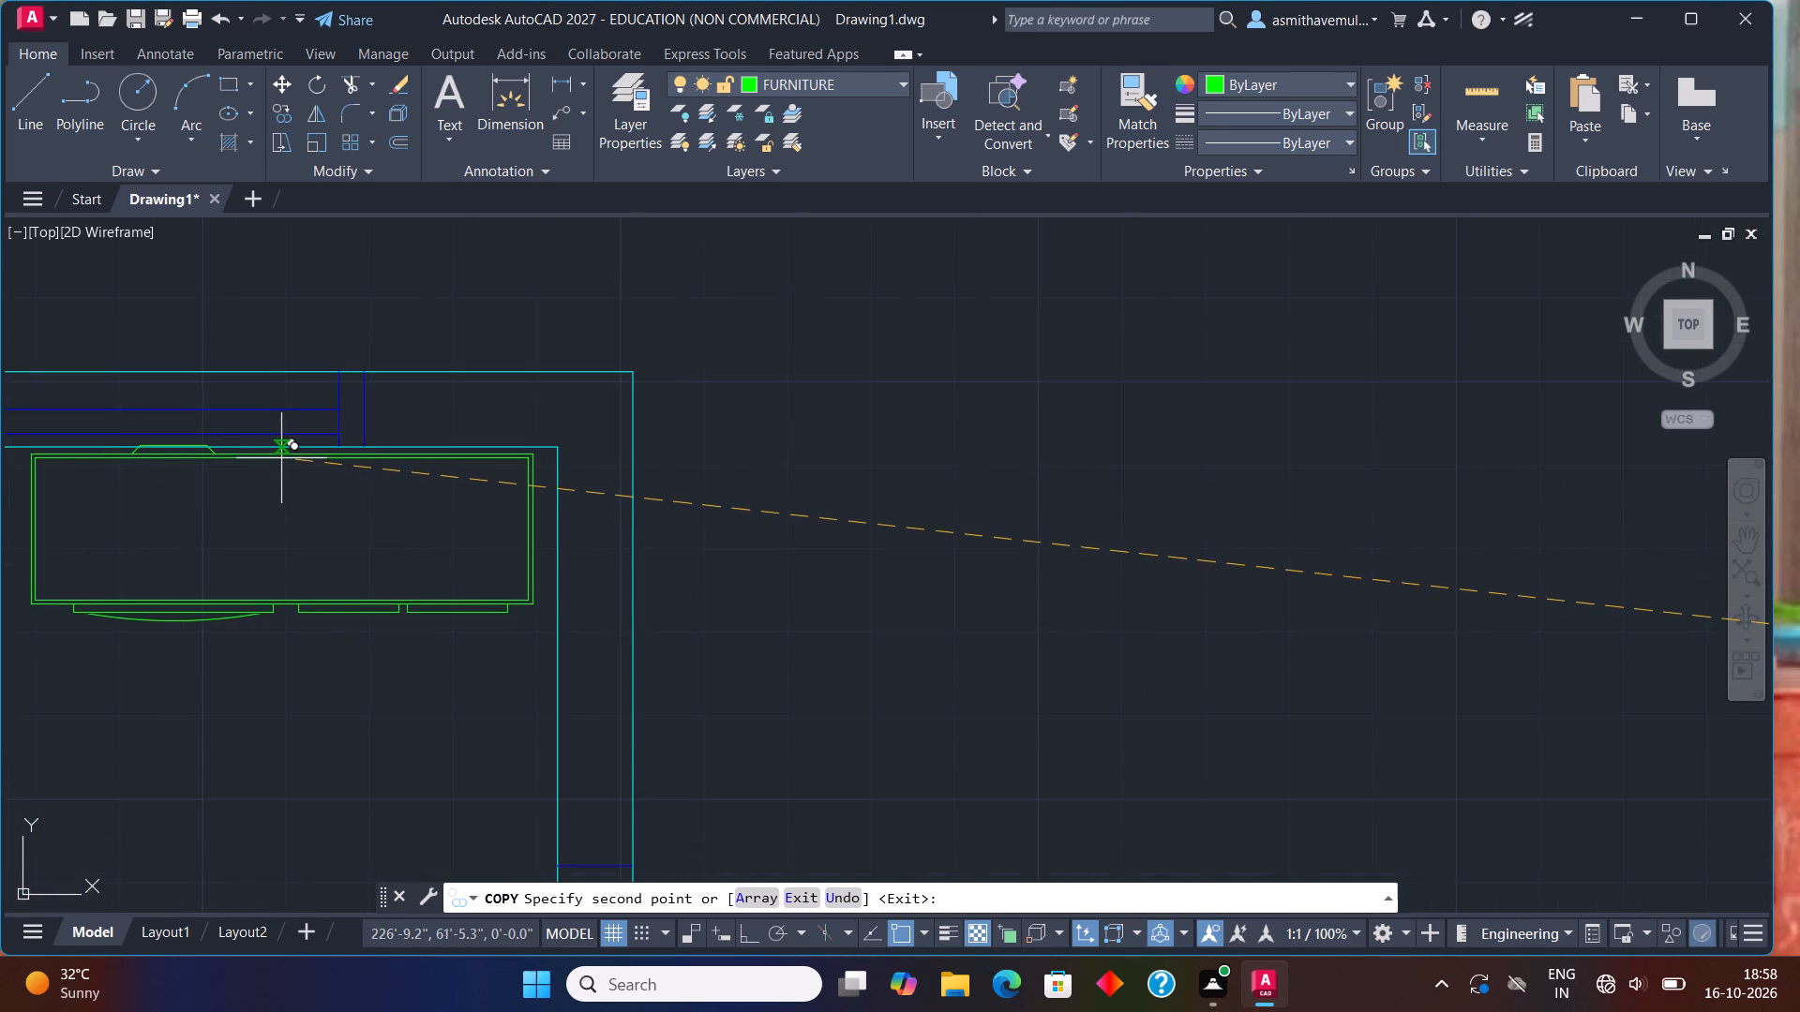
left_click(278, 459)
scroll(388, 503, "down", 3)
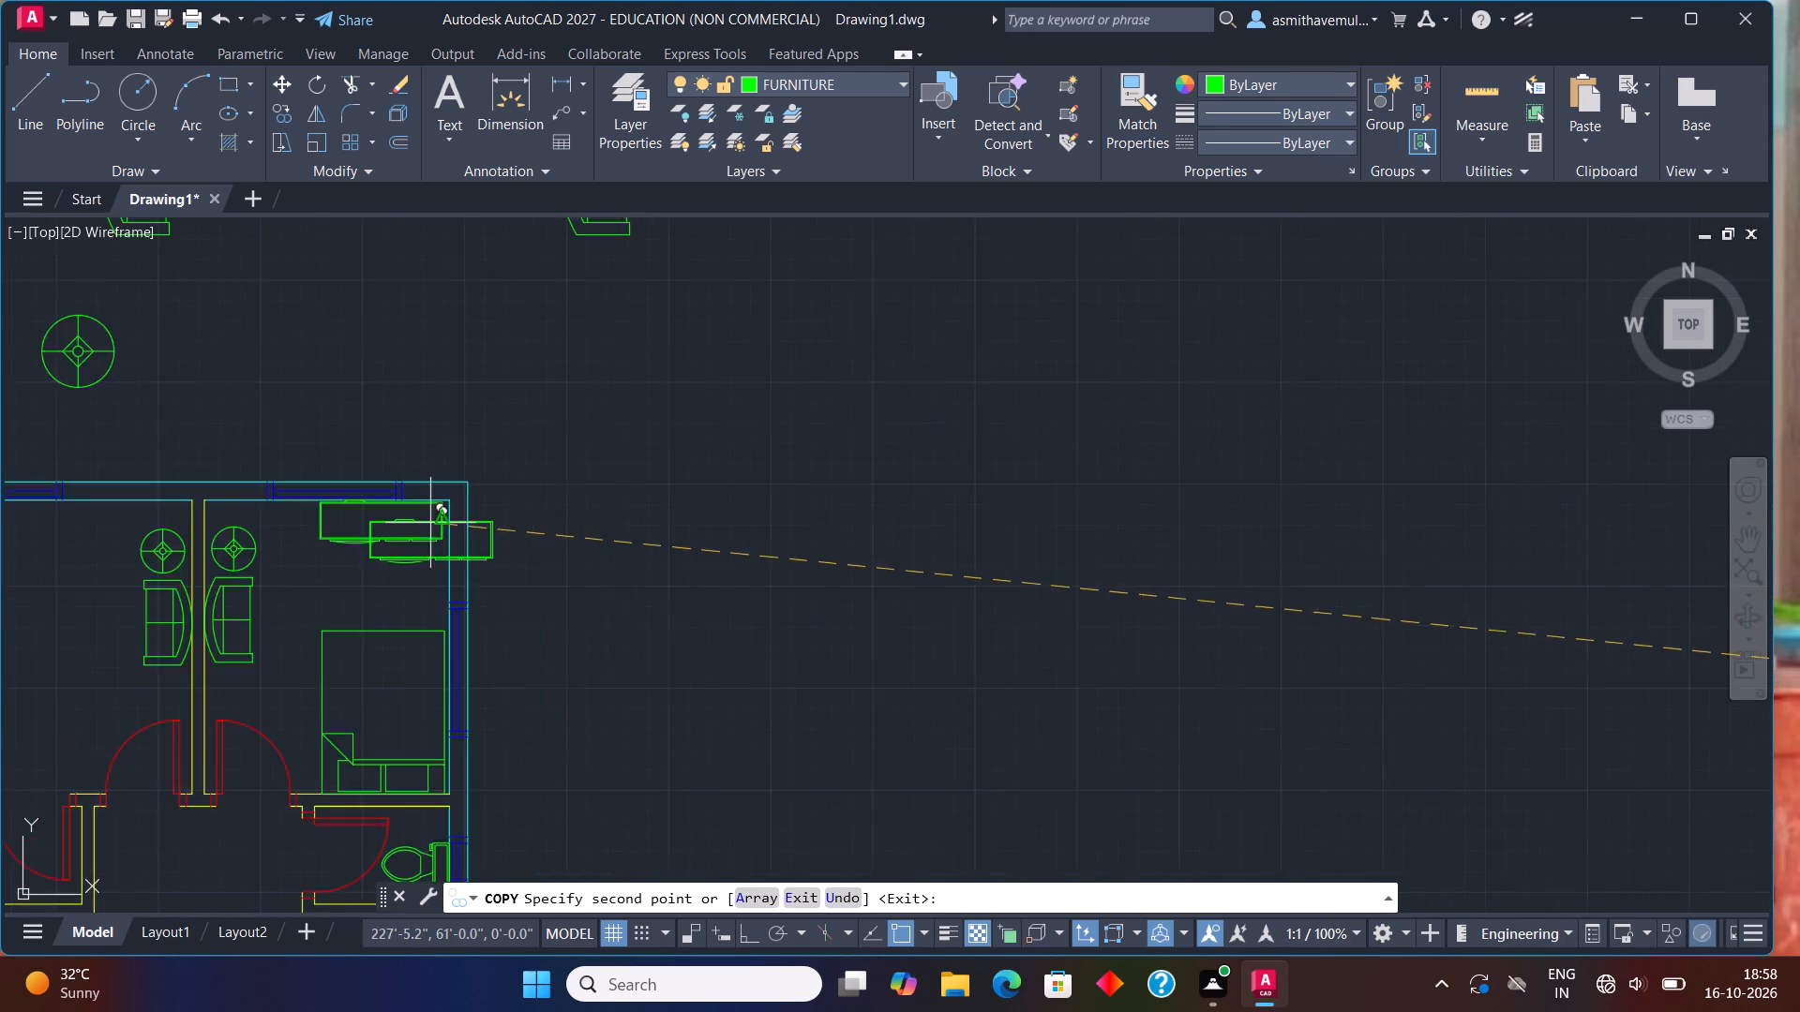
scroll(430, 524, "down", 1)
middle_click_drag(452, 552, 503, 541)
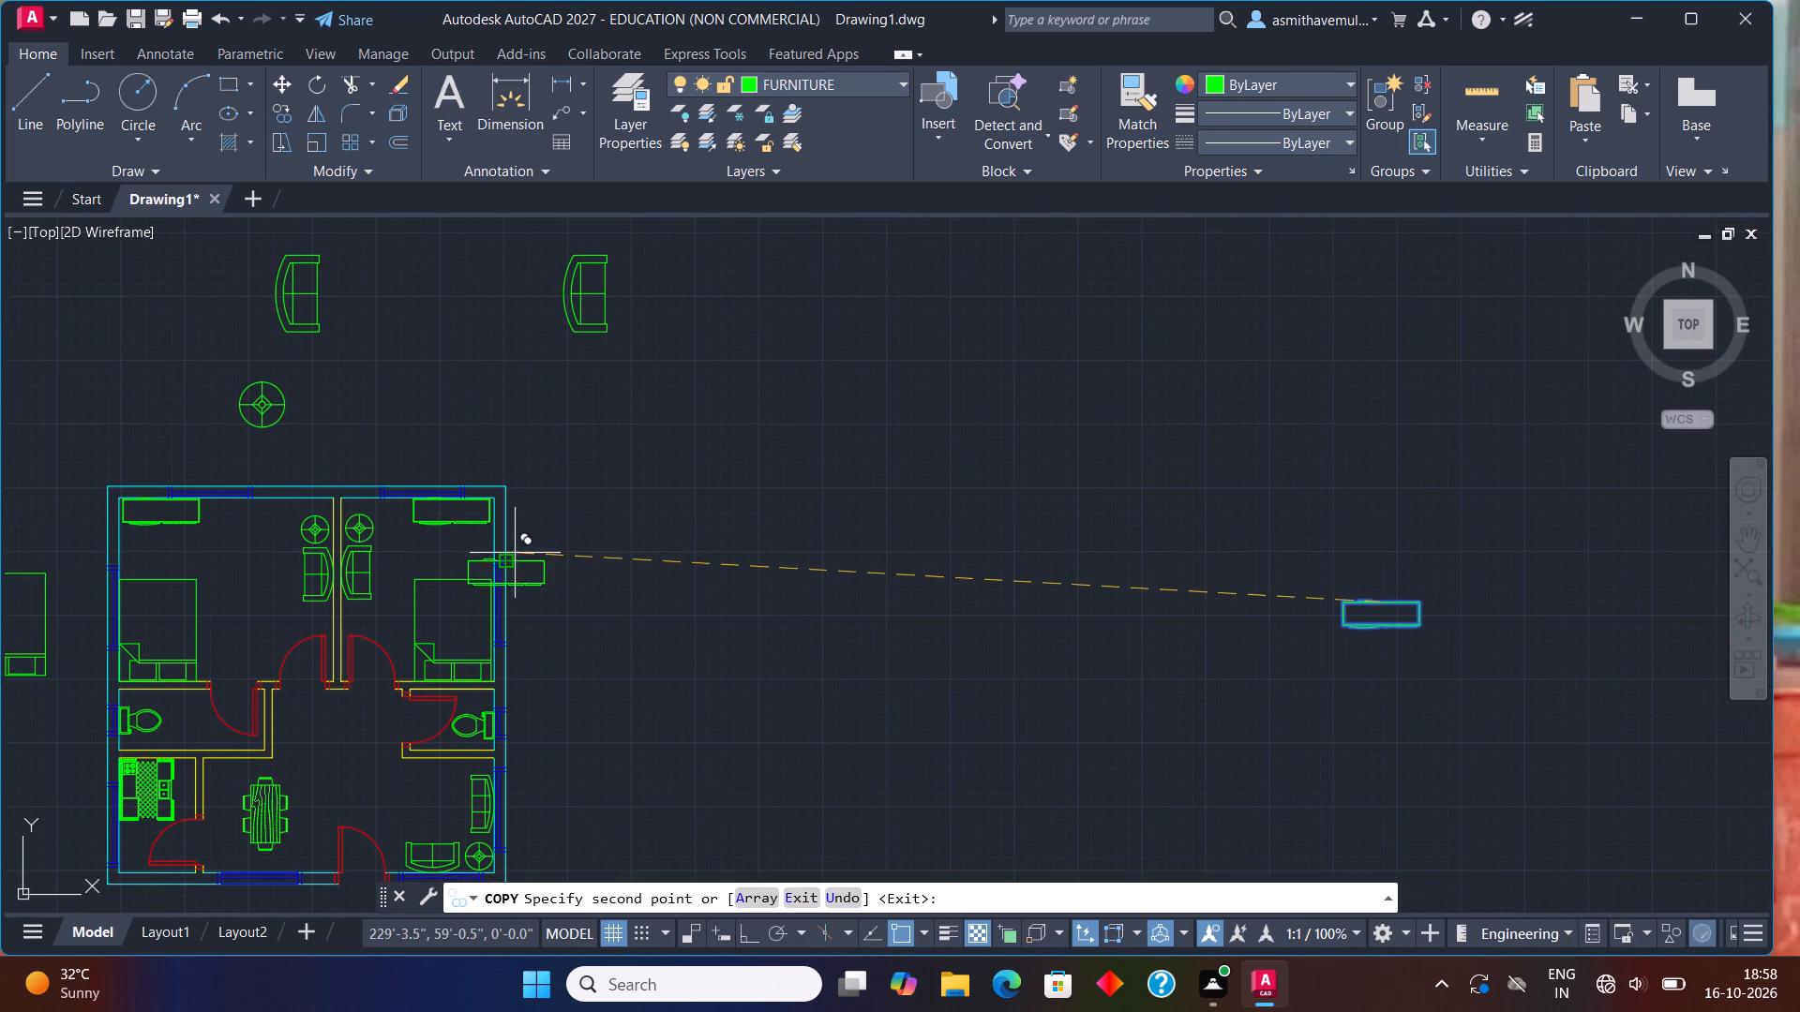
key("Escape")
Move the wood-grain table from the empty area west of the plan to just outside the south wall, below the southeast sofas.
middle_click_drag(569, 549, 661, 508)
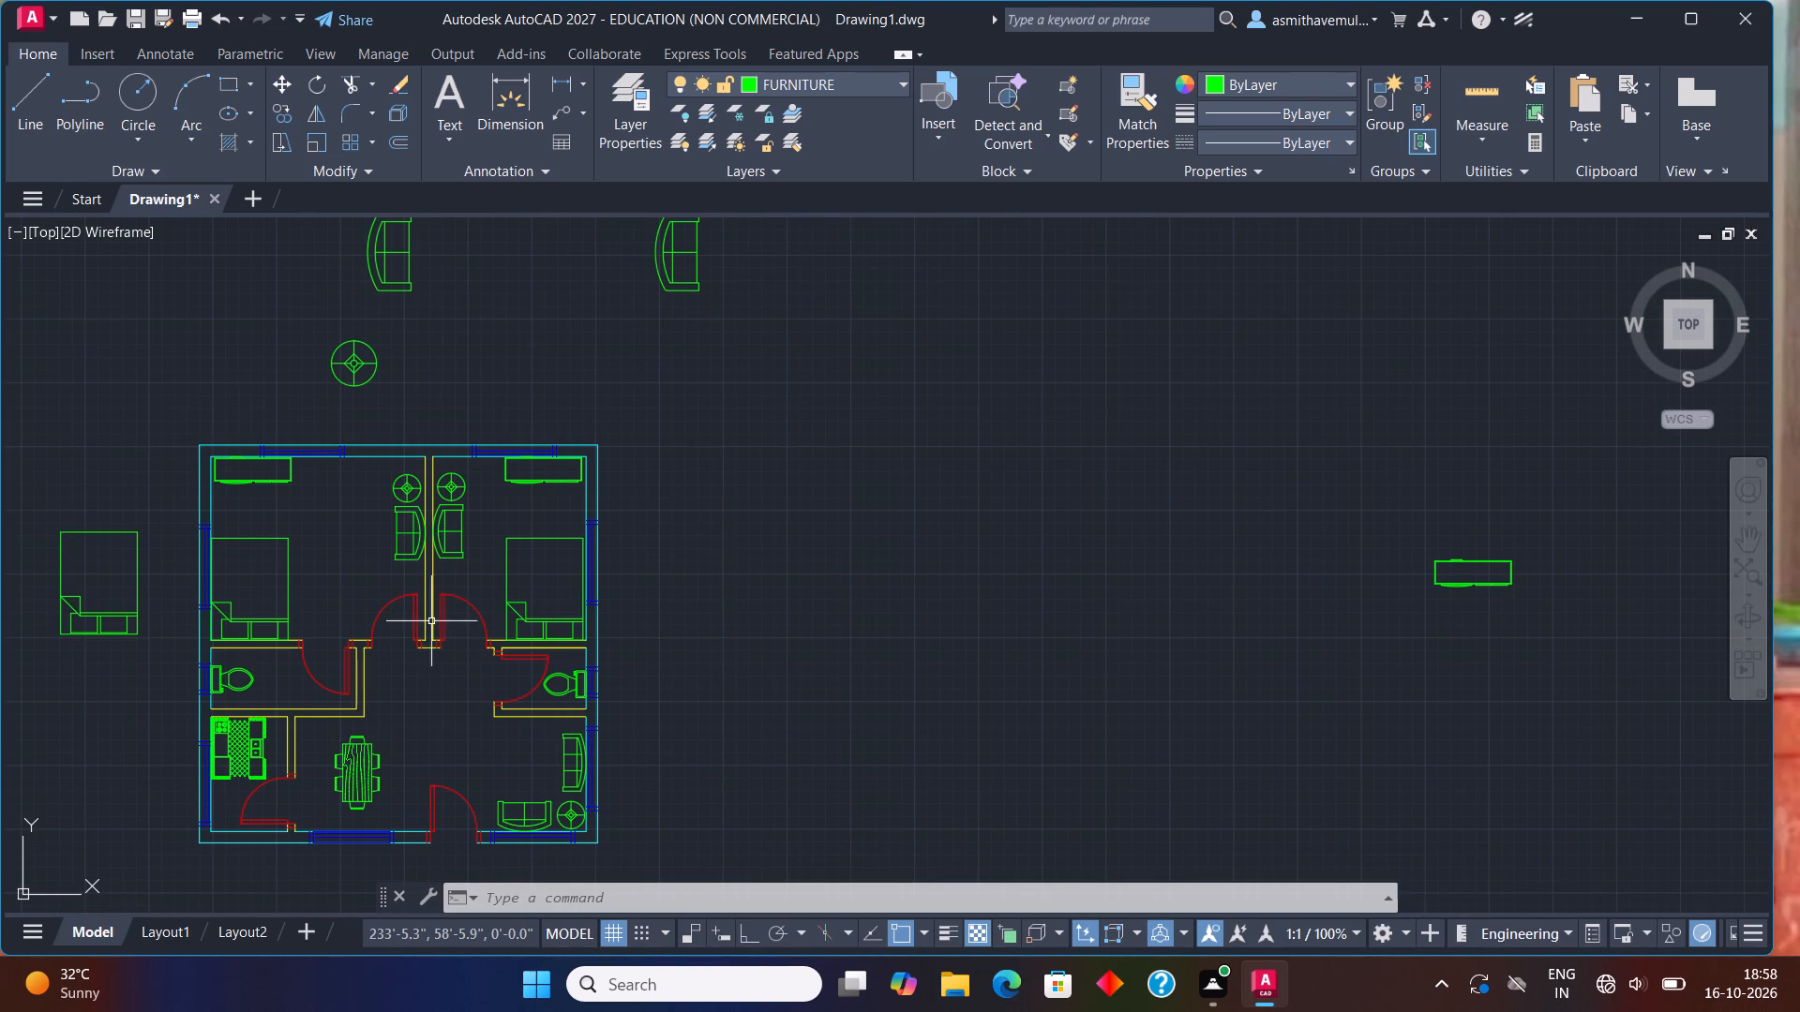
scroll(431, 621, "down", 2)
middle_click_drag(429, 632, 732, 484)
scroll(655, 526, "up", 1)
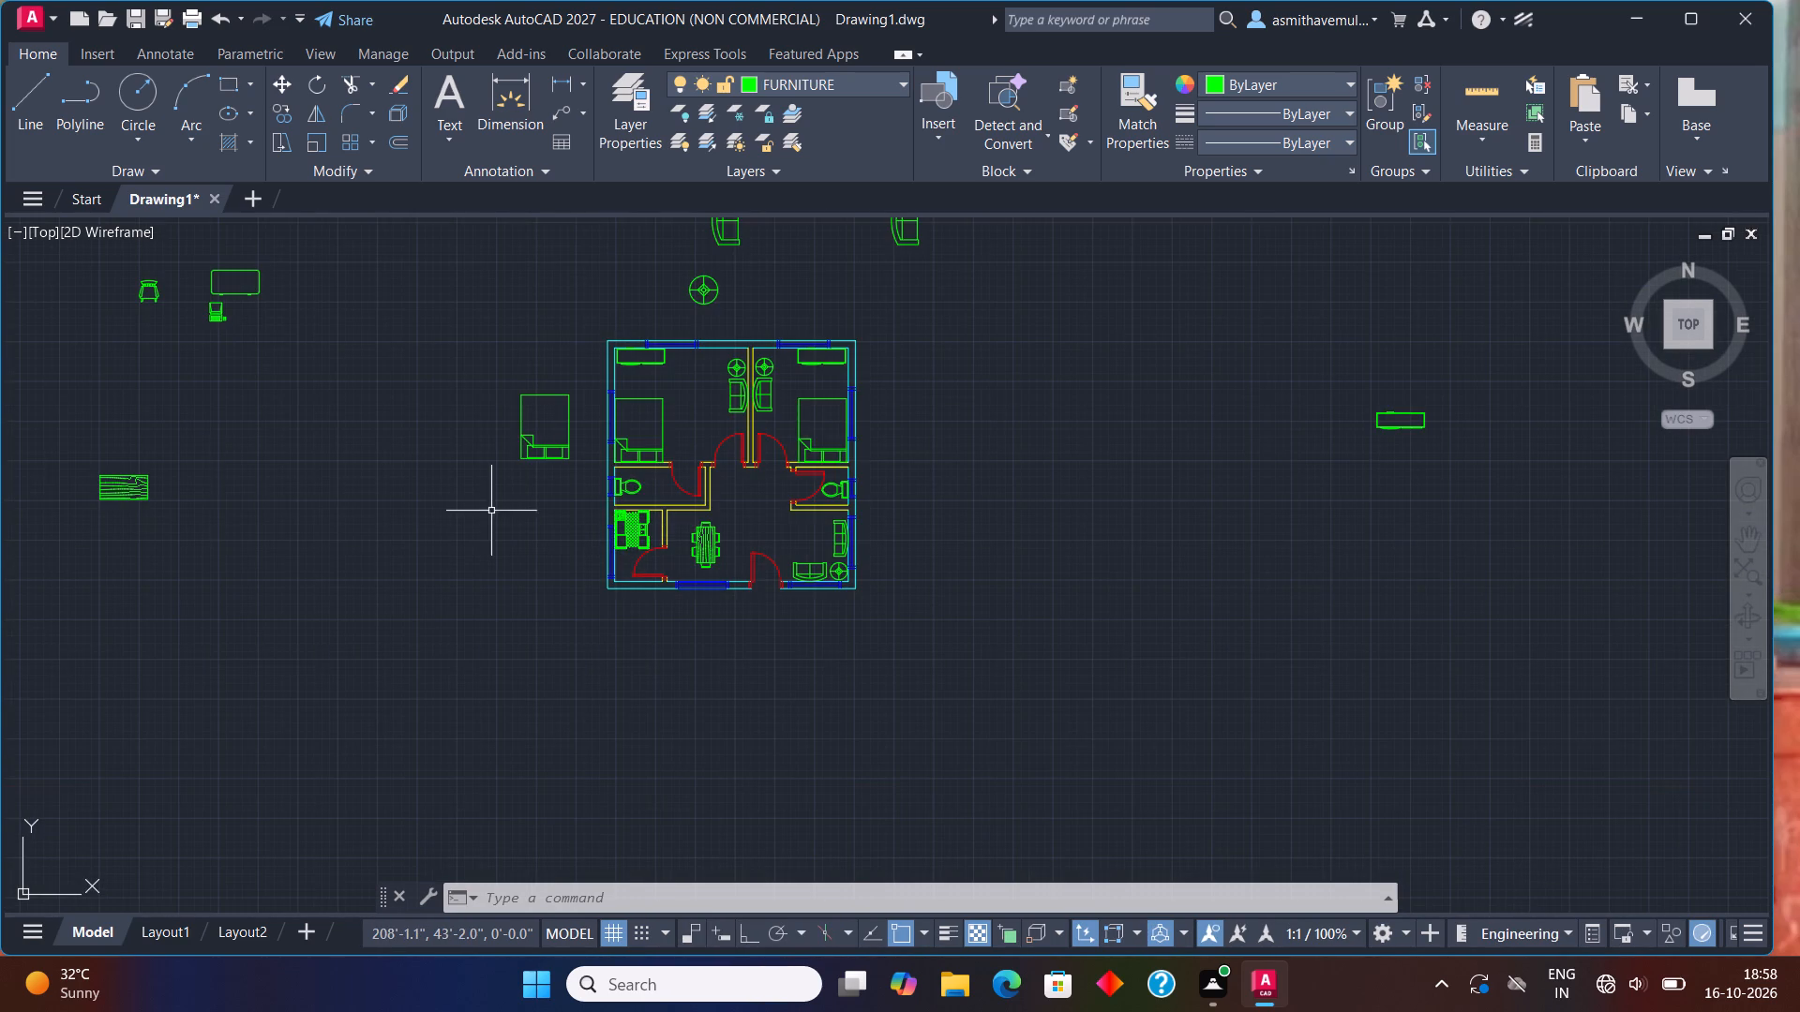
left_click(112, 498)
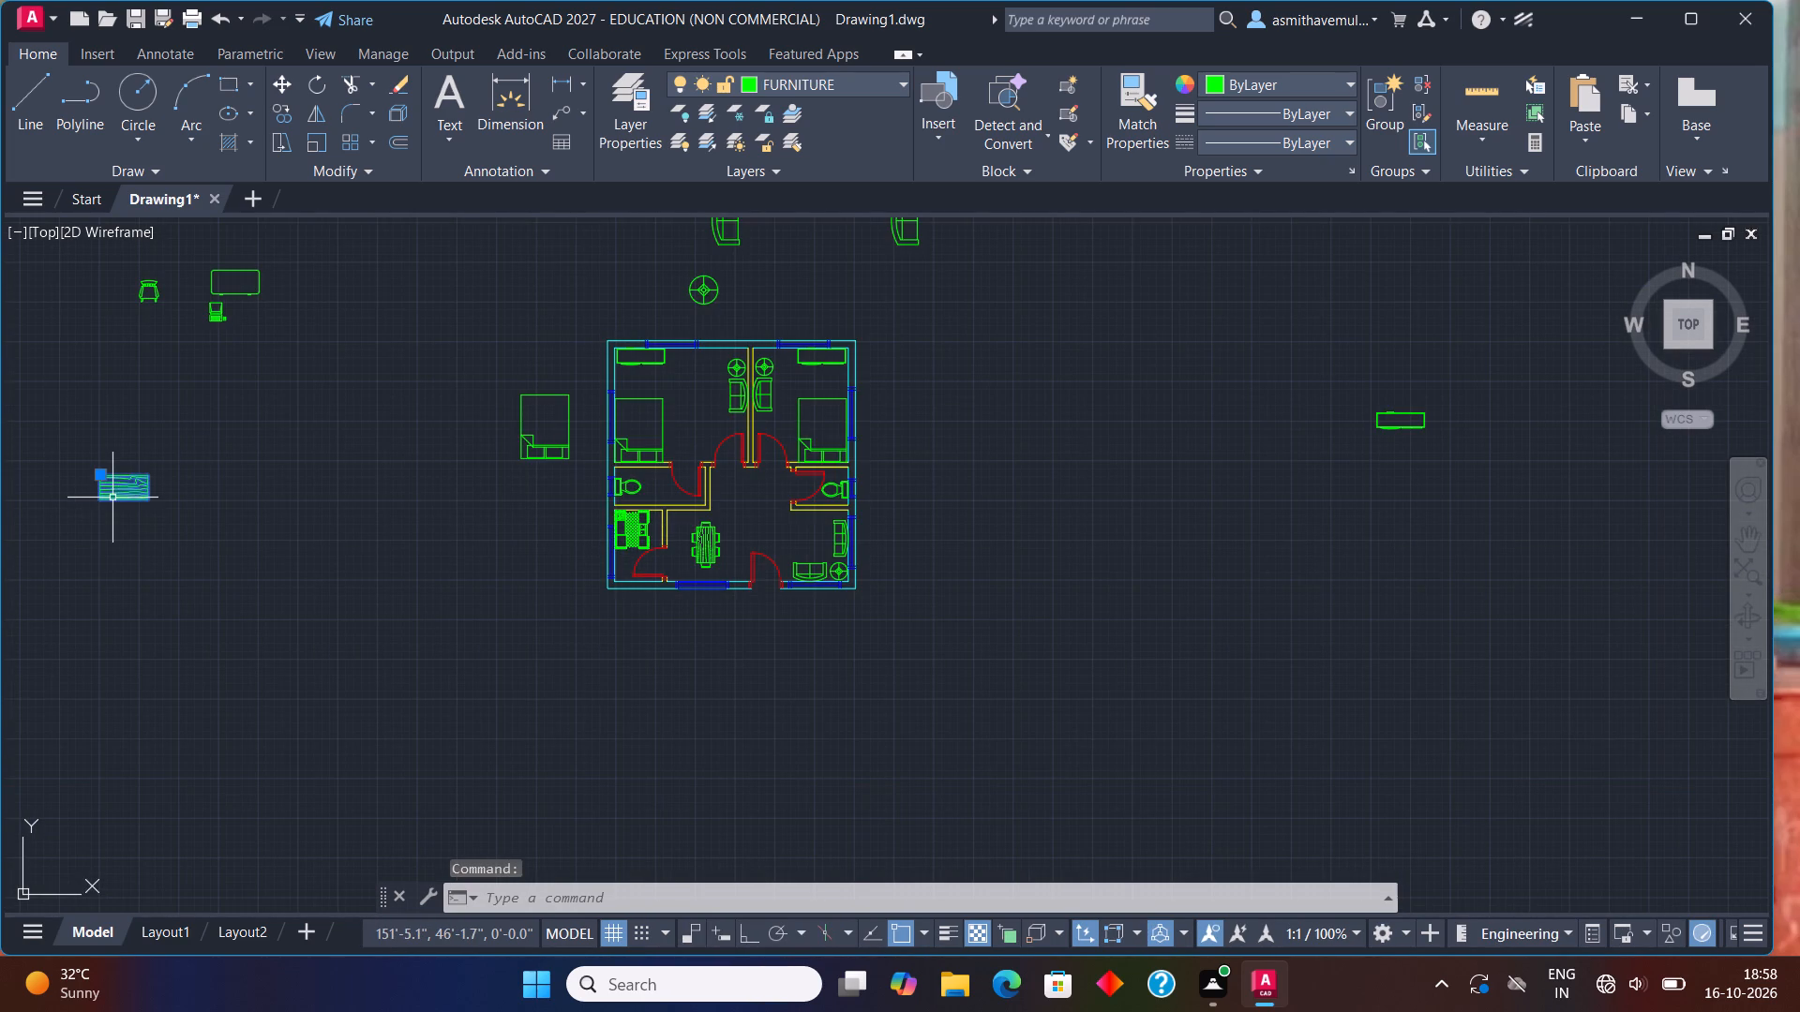
key("m")
key("Return")
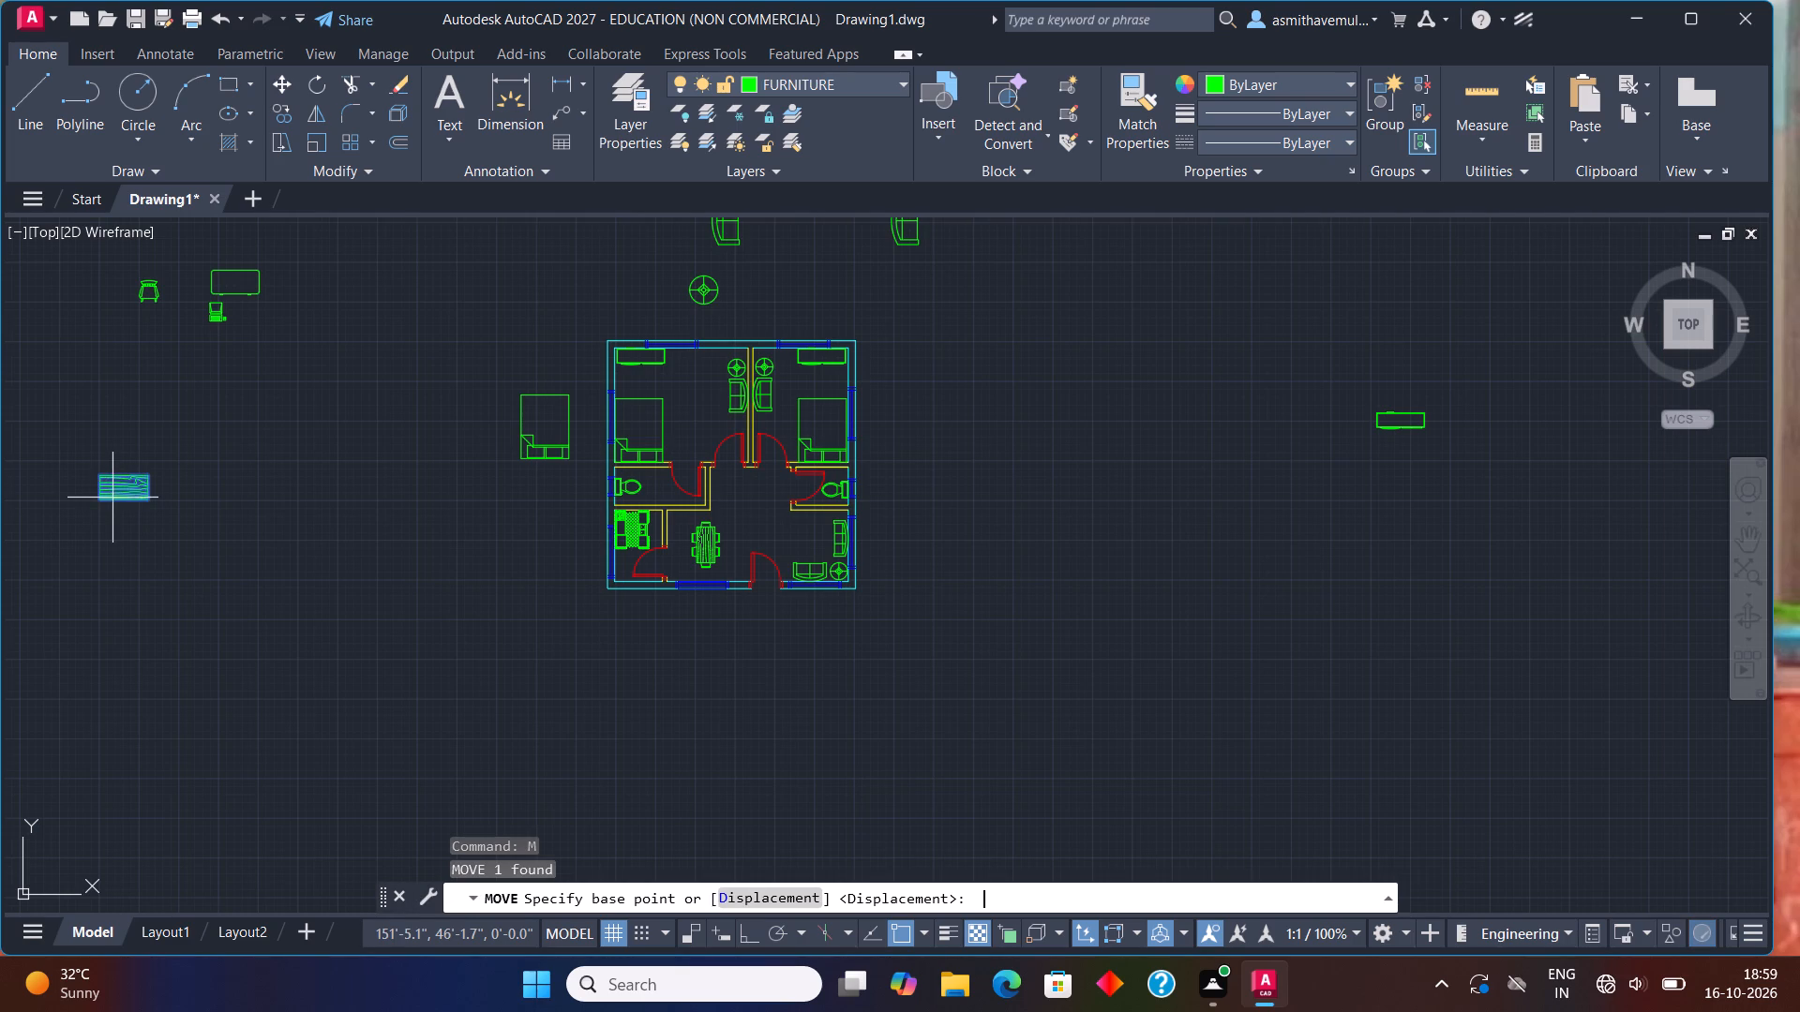
left_click(115, 490)
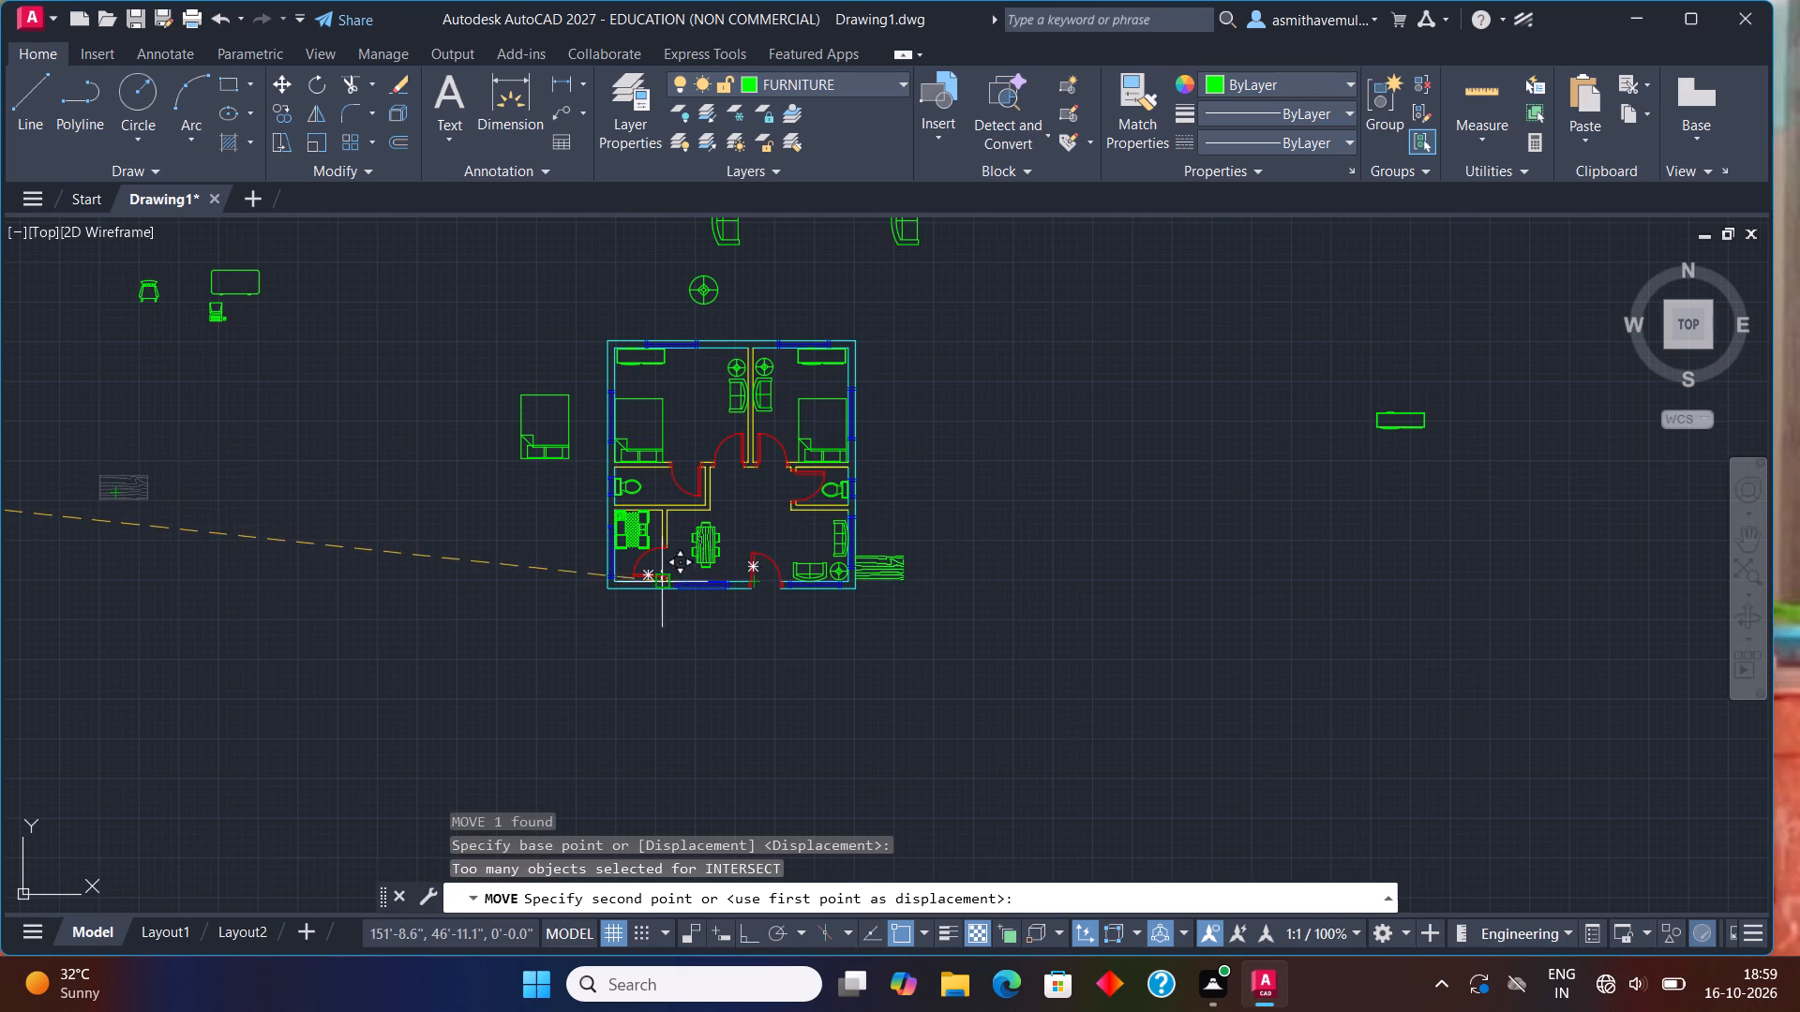
scroll(626, 563, "up", 2)
scroll(518, 528, "up", 2)
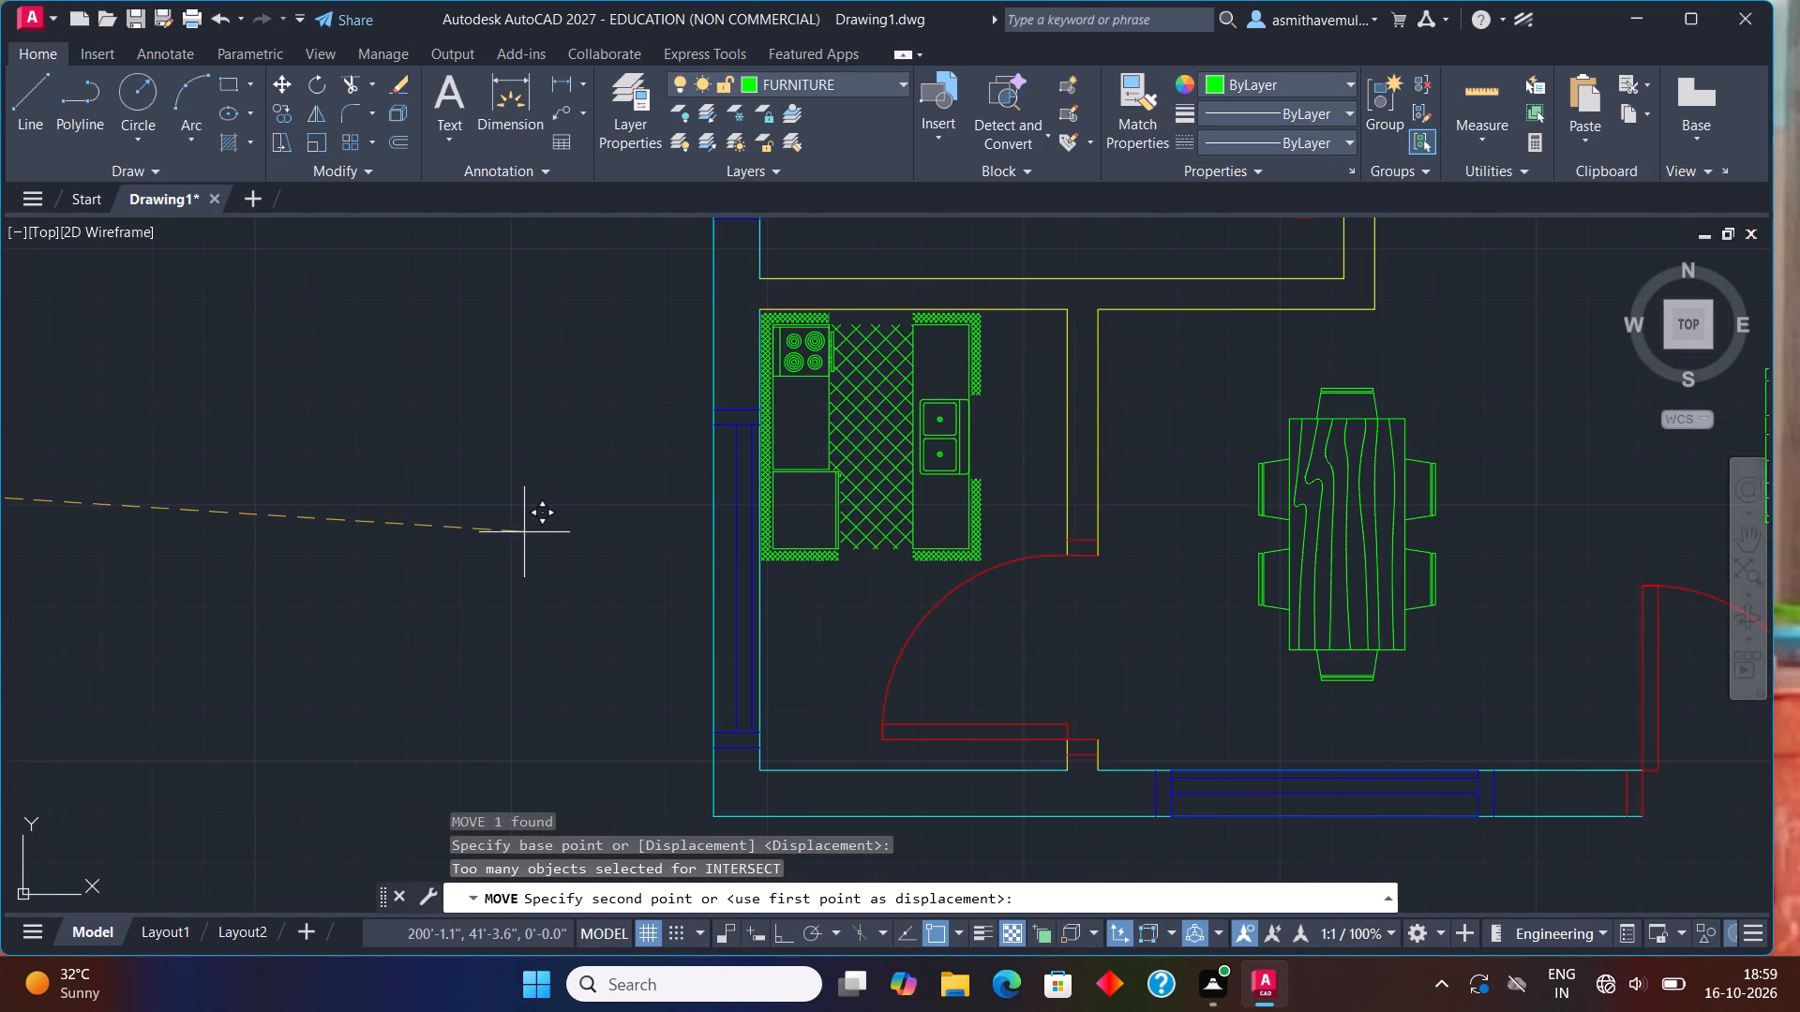
scroll(708, 523, "down", 2)
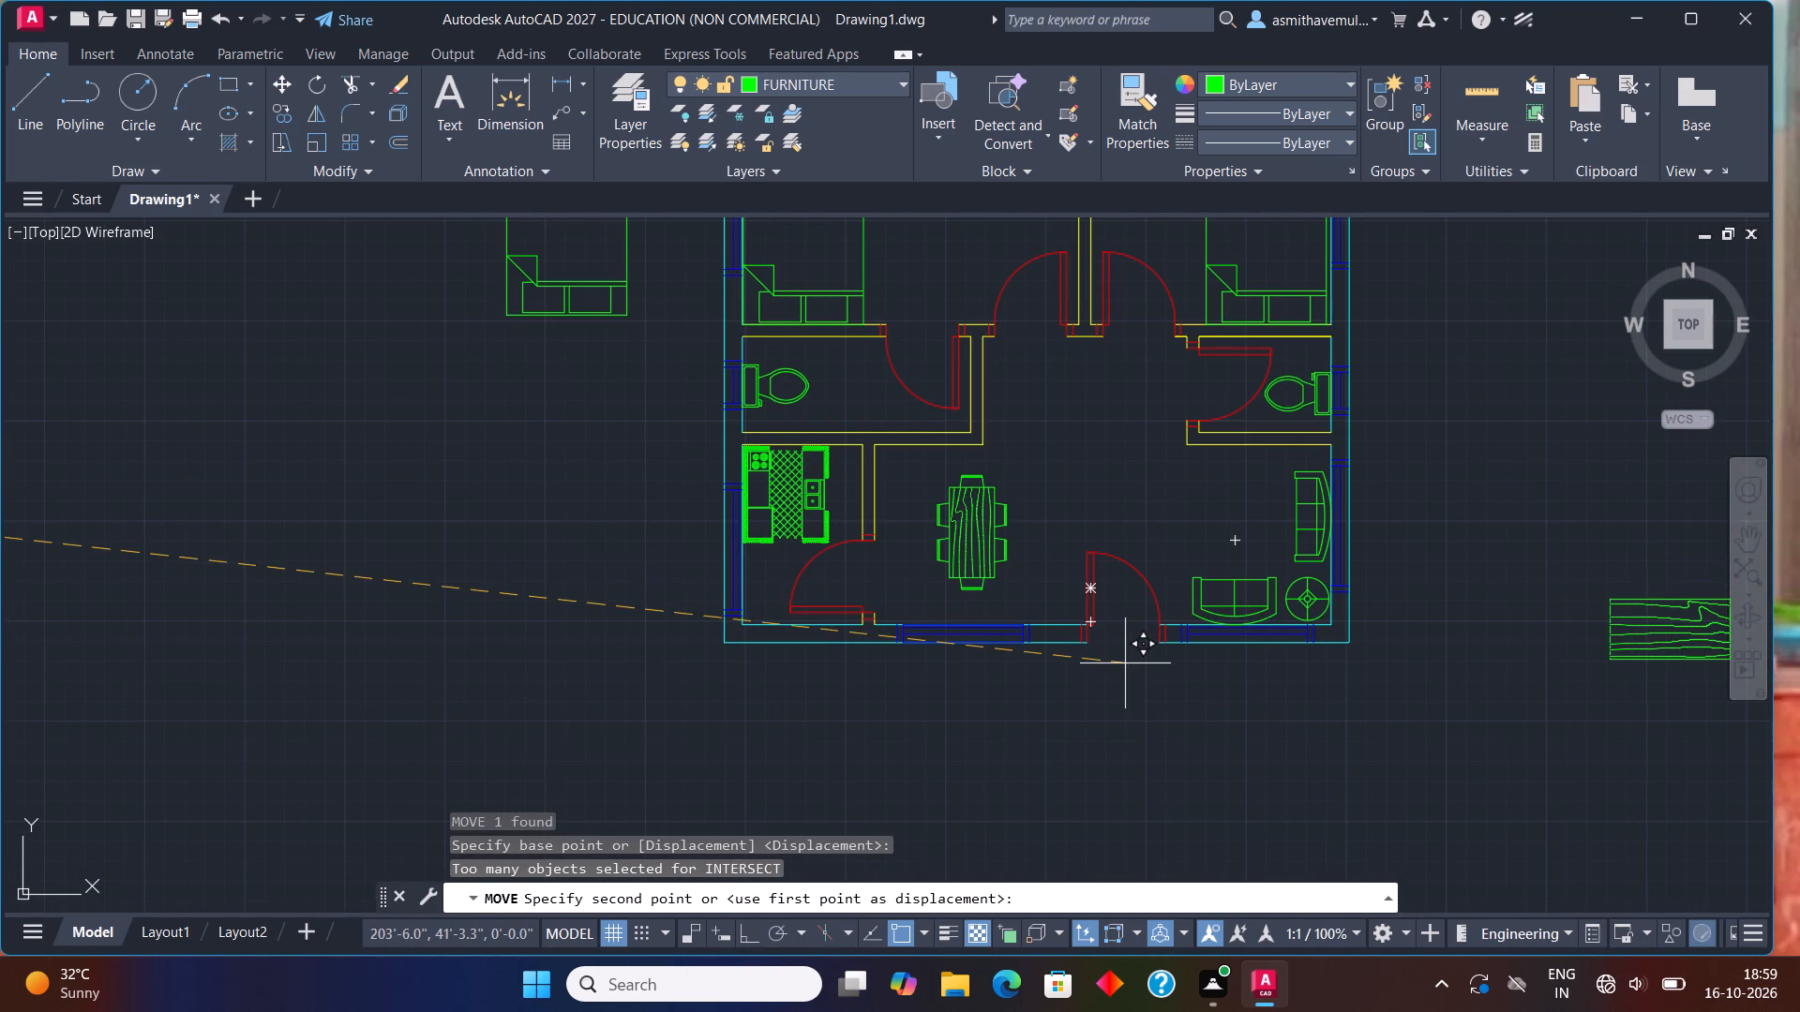
key("F8")
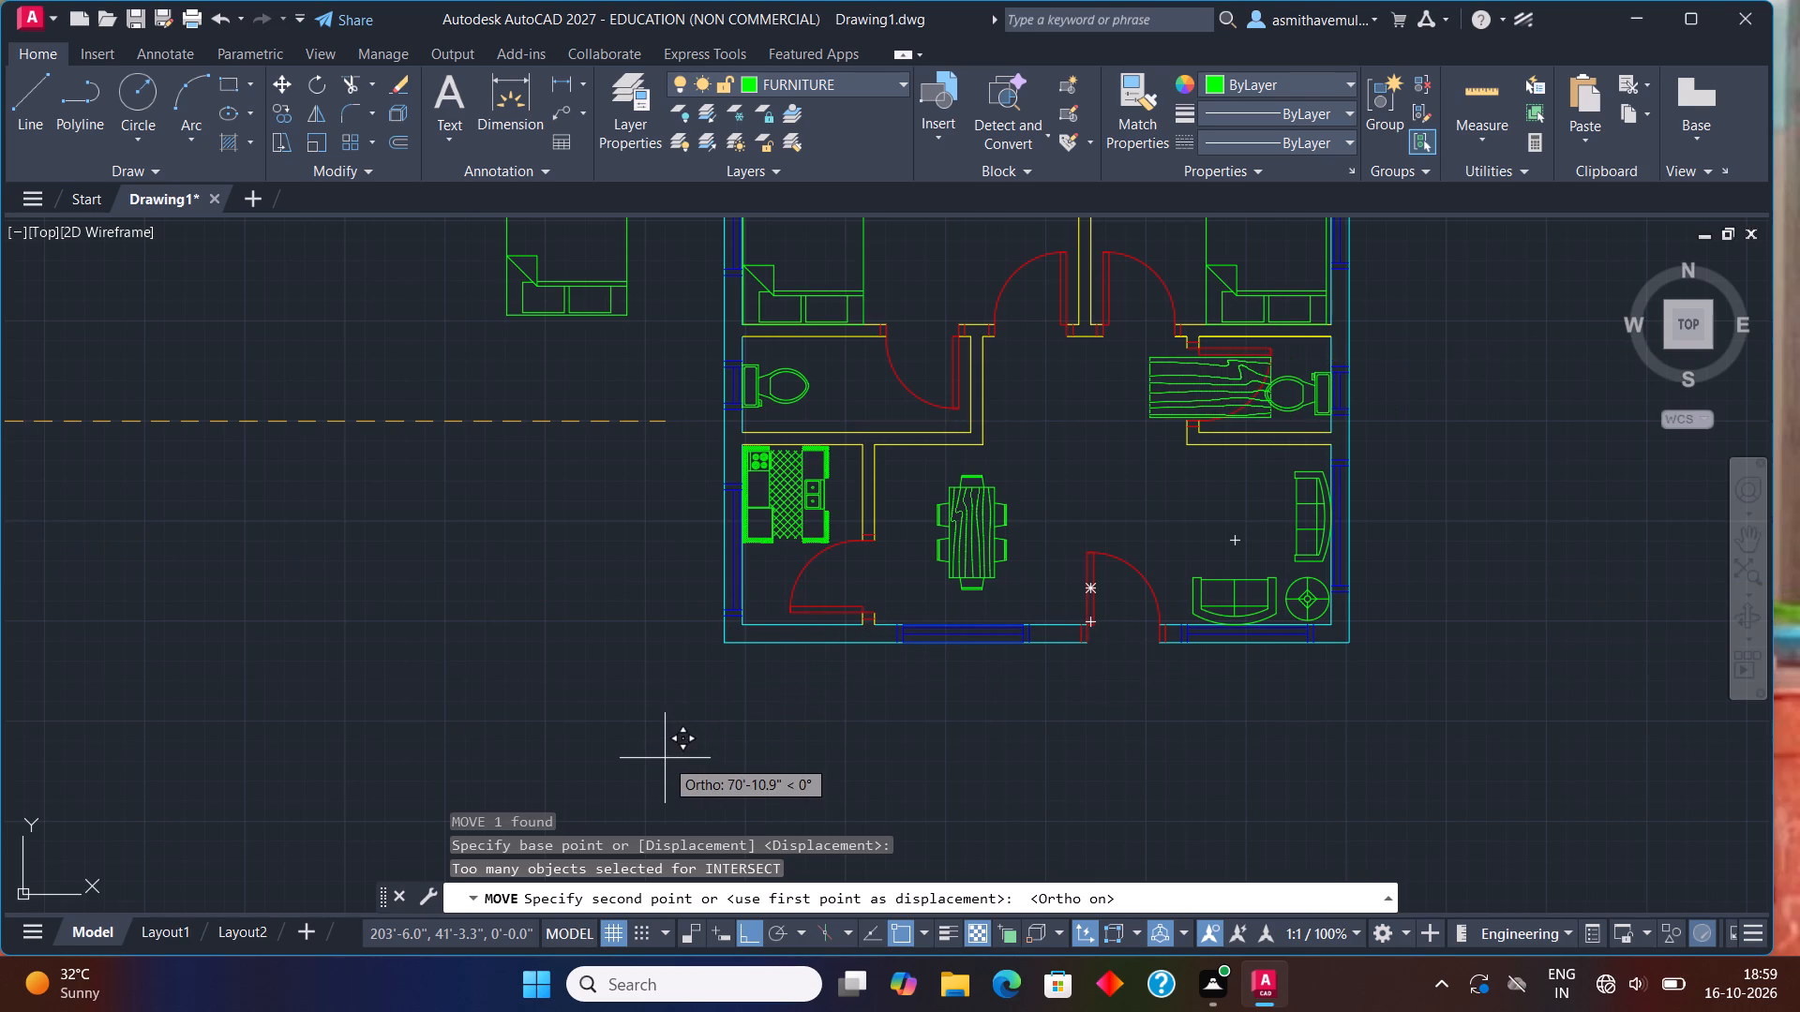
key("F8")
left_click(682, 749)
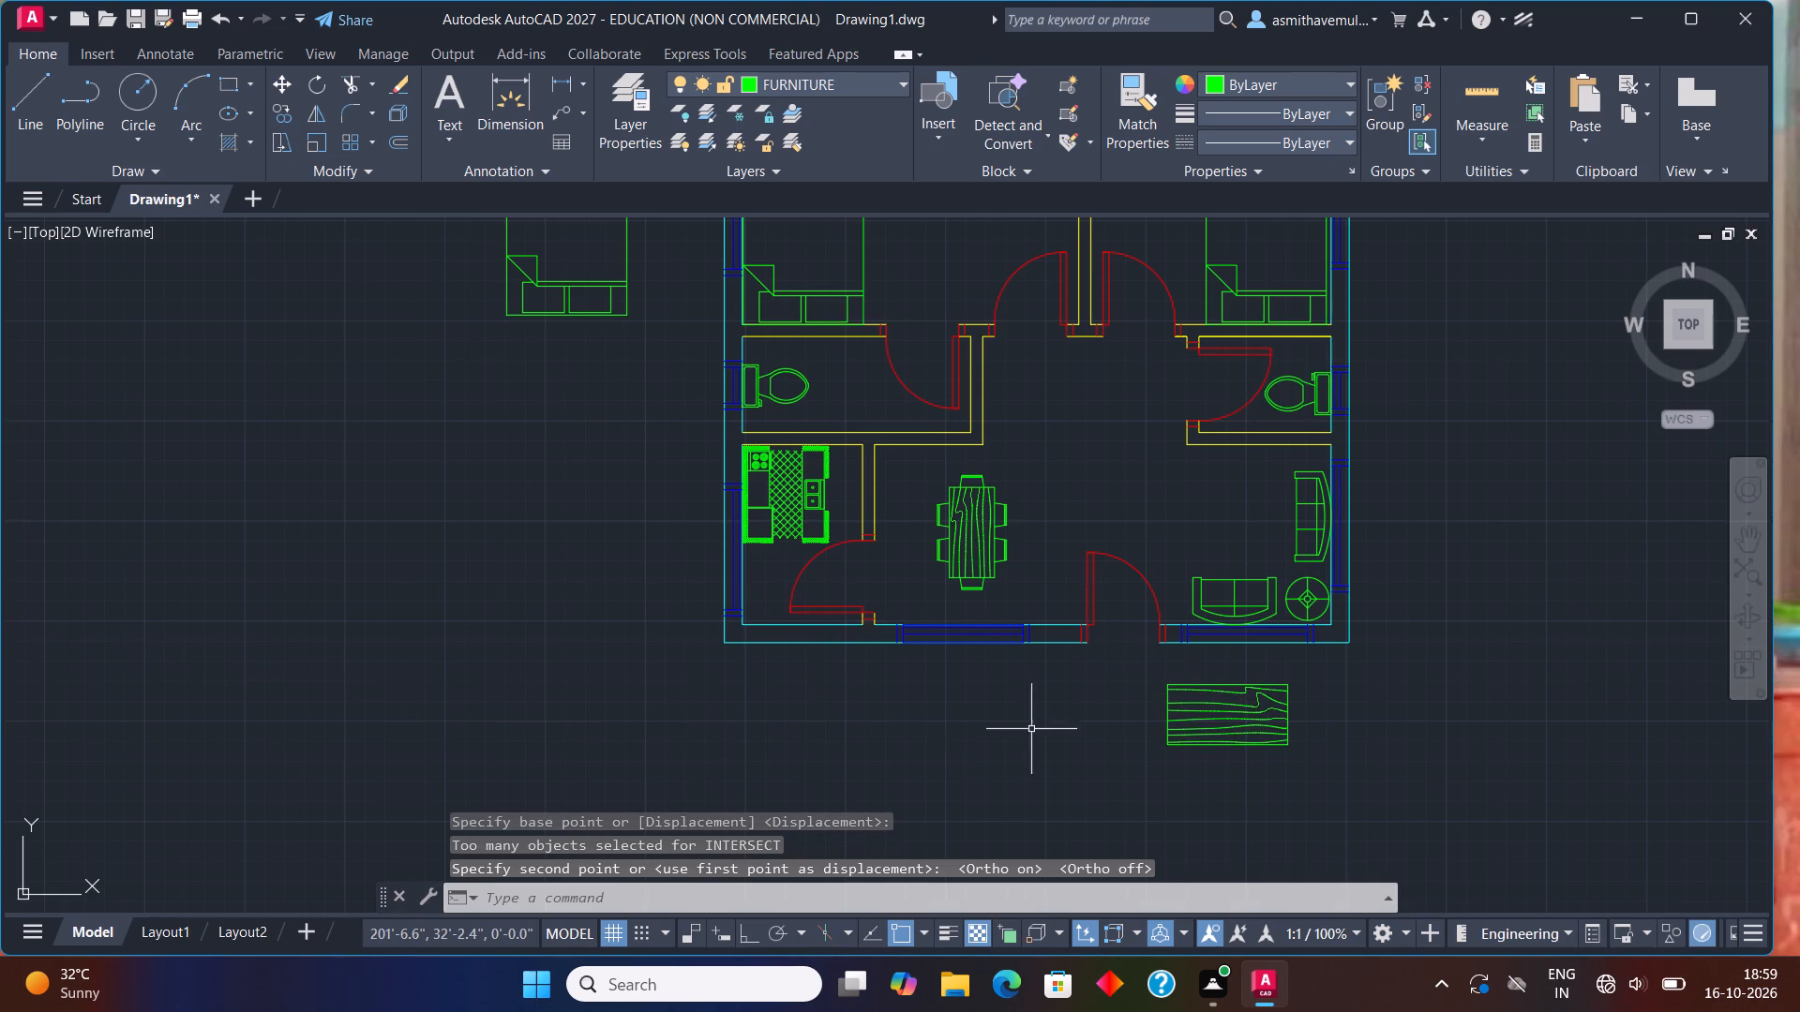
Move the wood-grain table into the southeast living area, west of the east-wall sofa and north of the south-wall sofa.
left_click(1244, 731)
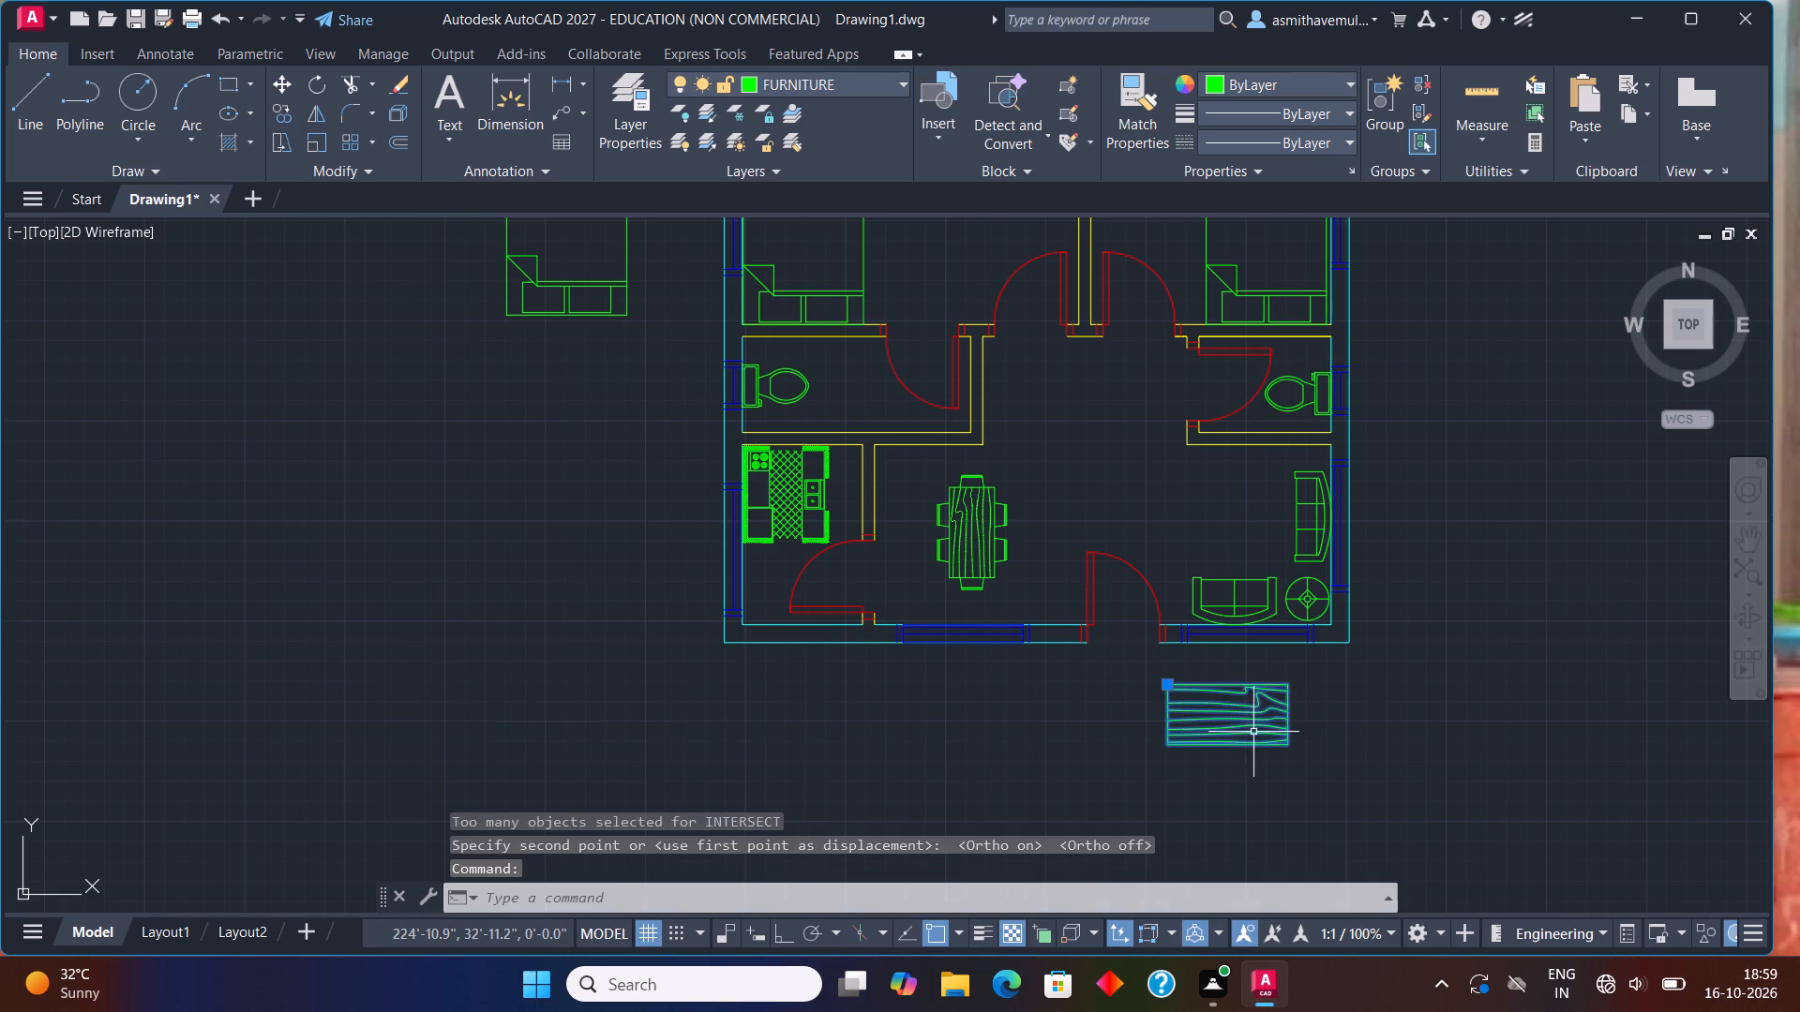
key("m")
key("Return")
left_click(1206, 714)
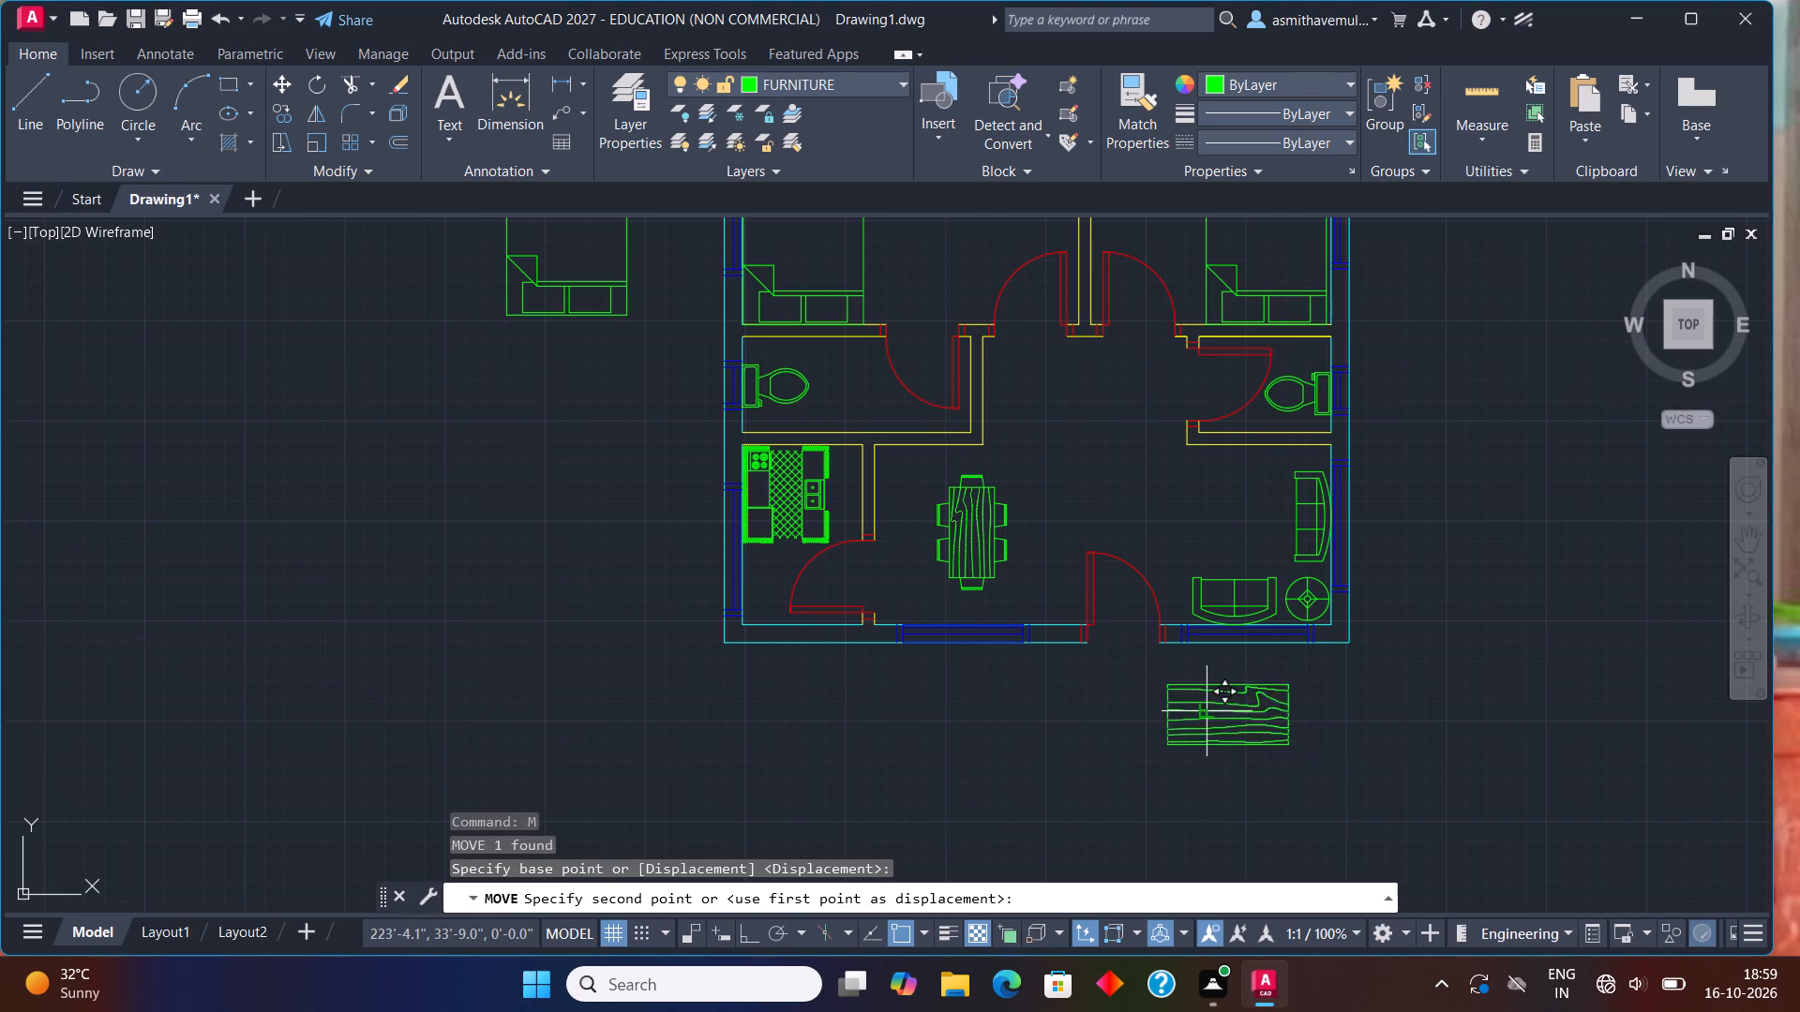
scroll(1197, 531, "up", 2)
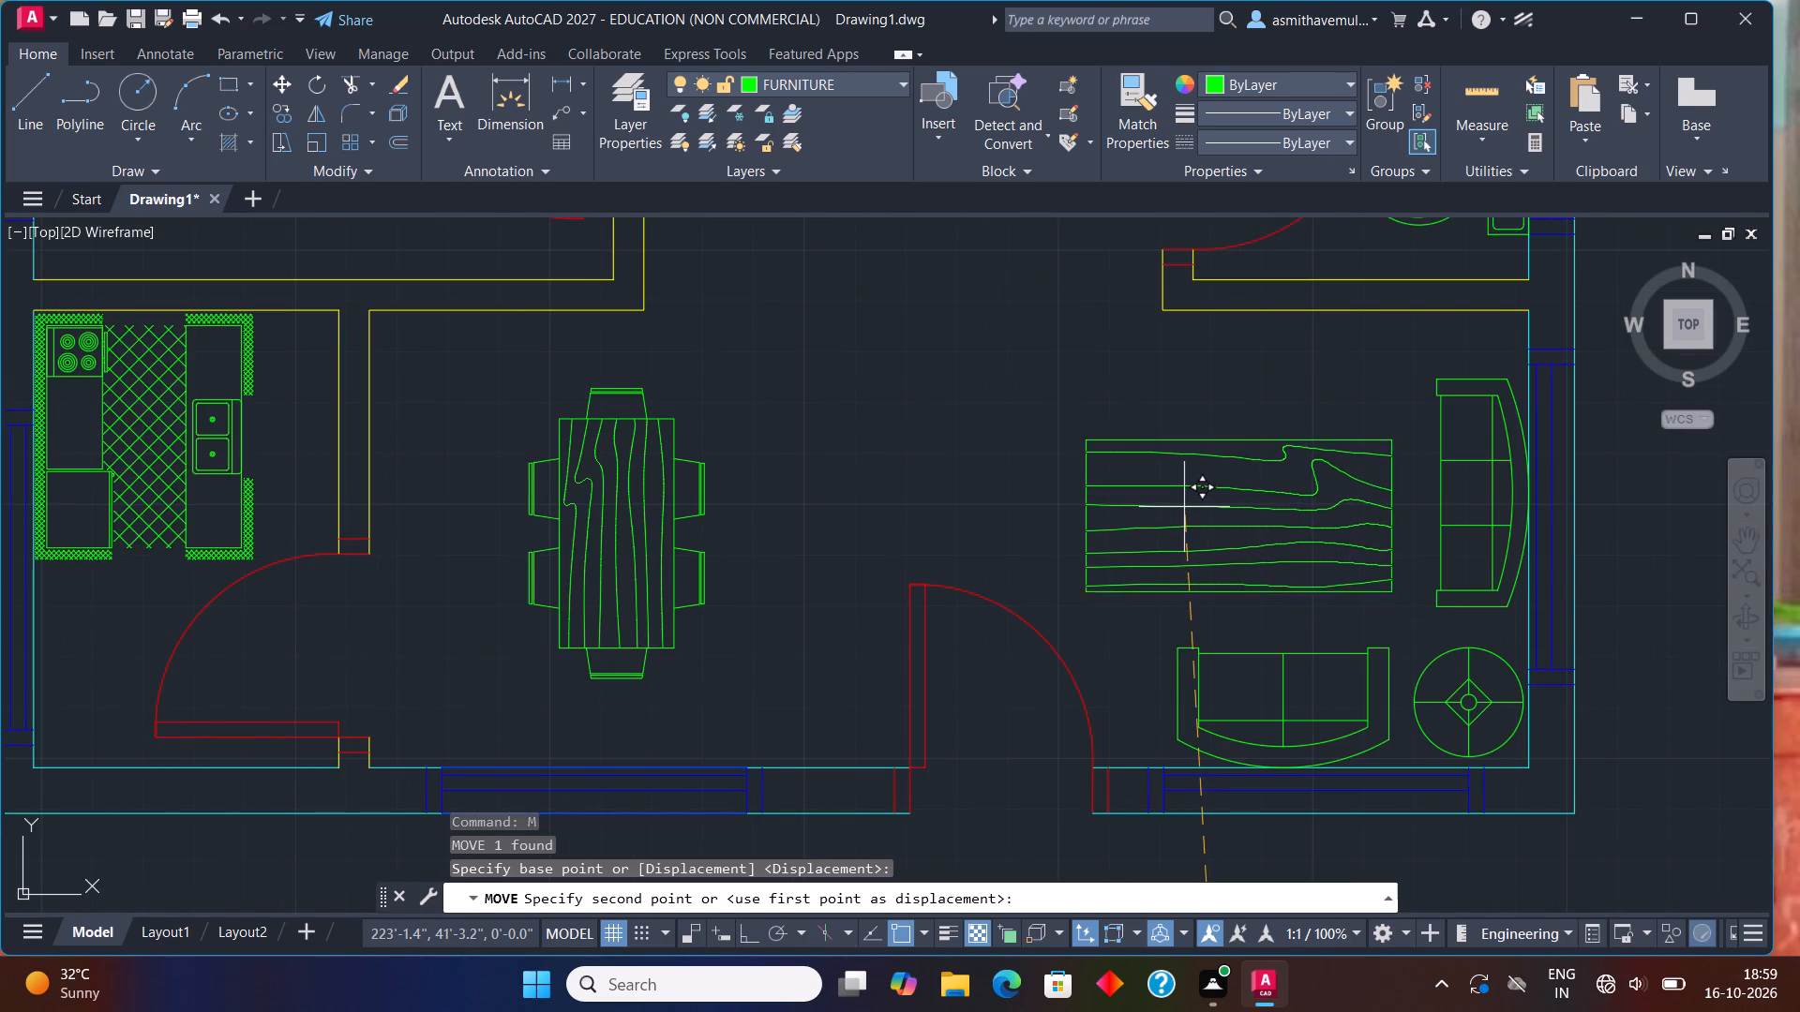
left_click(1197, 497)
Scale the living-area wood-grain table down to about 85% of its size about its southeast corner.
left_click(1228, 511)
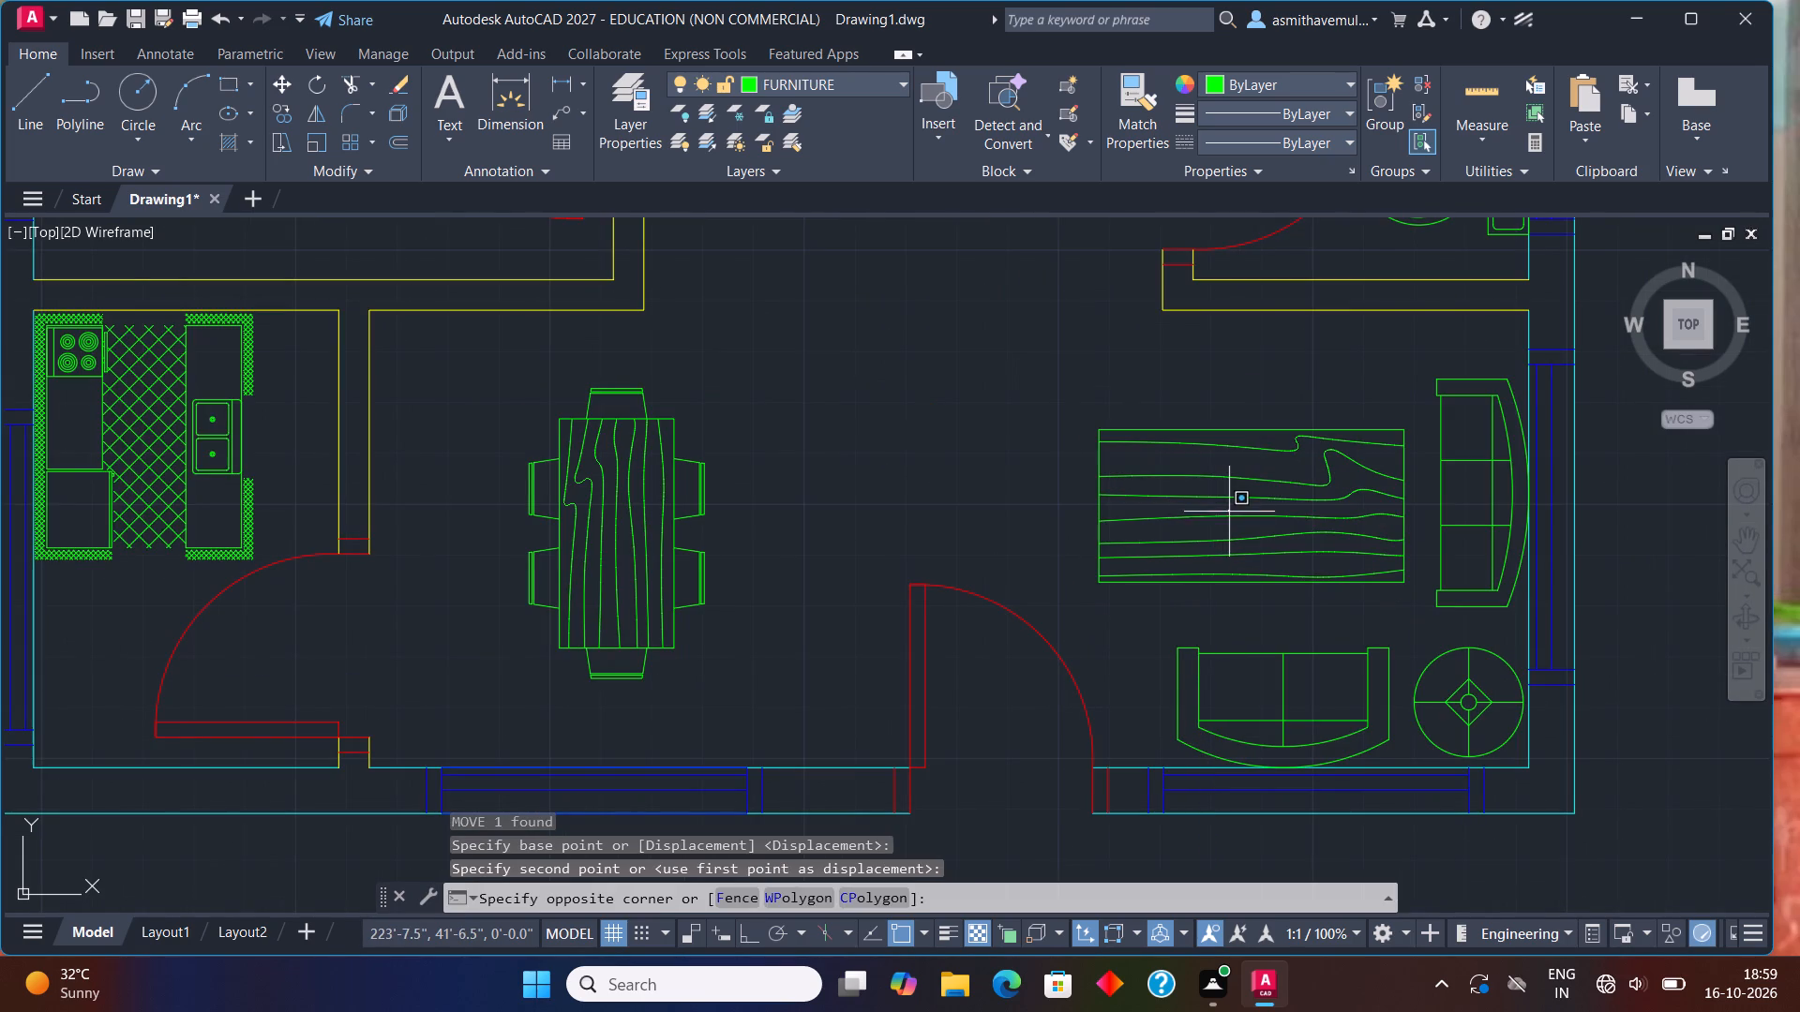
left_click(1229, 520)
left_click(1251, 554)
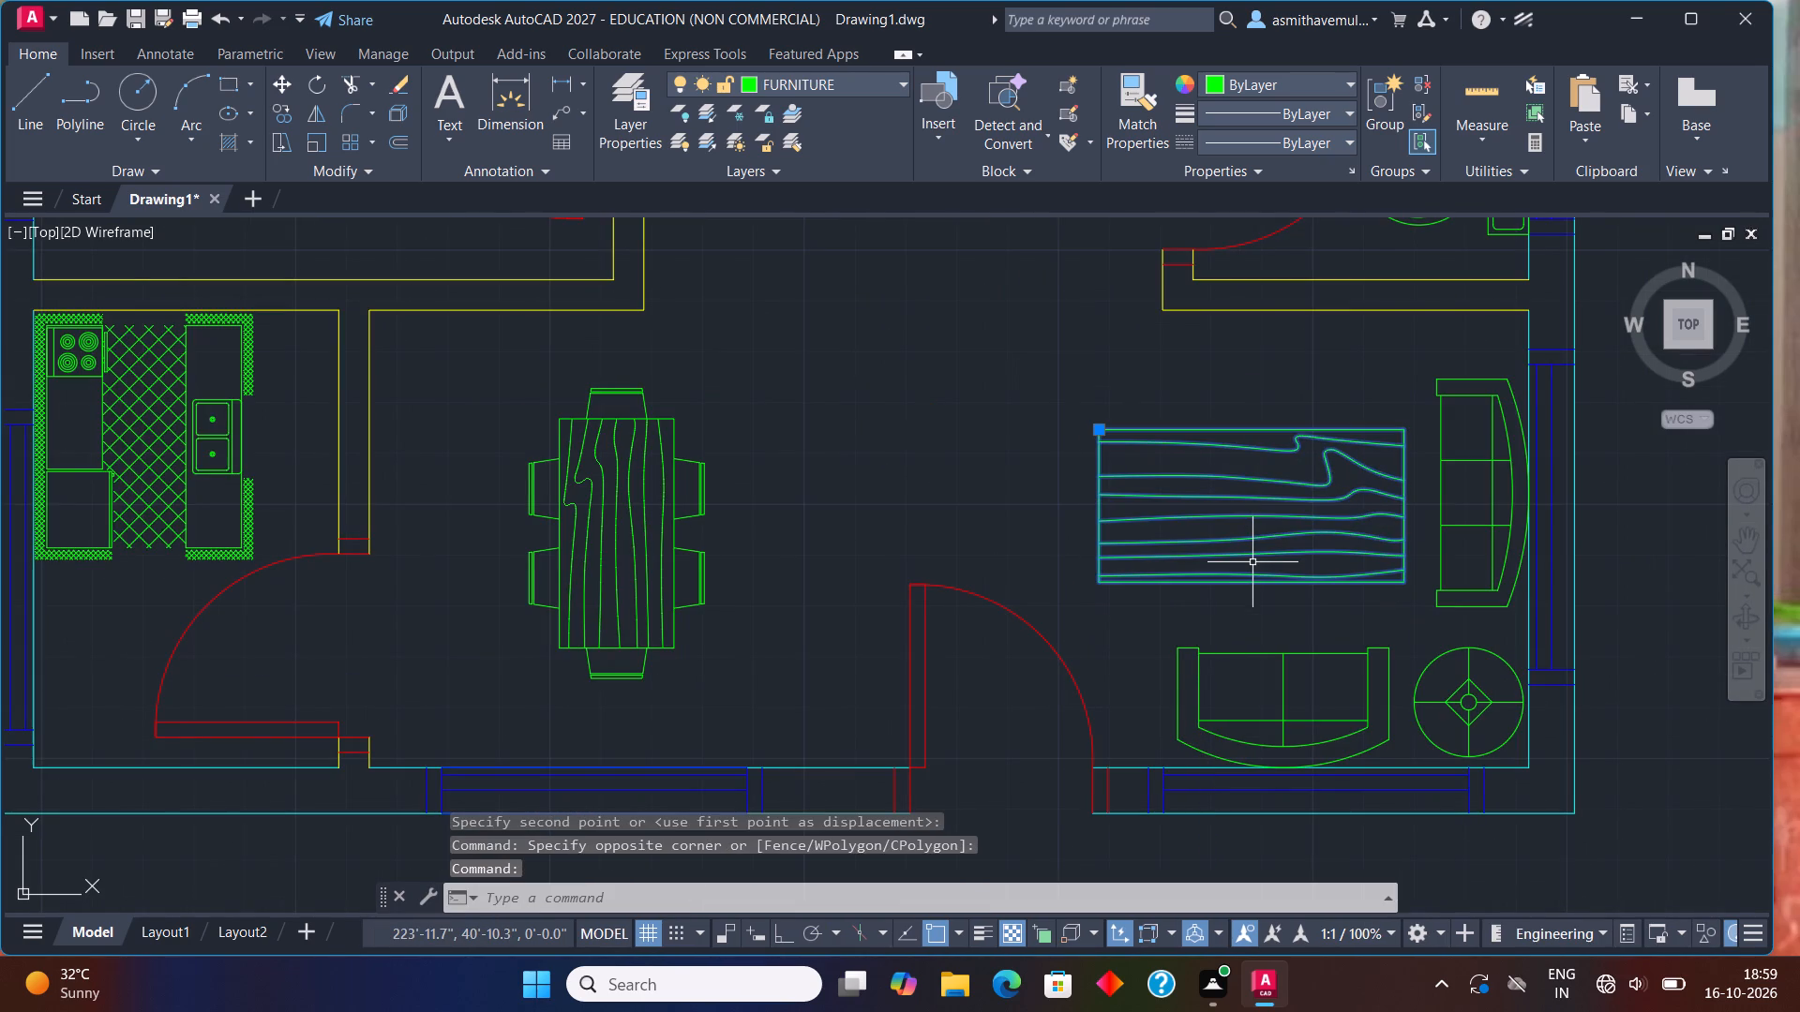
type("SCA")
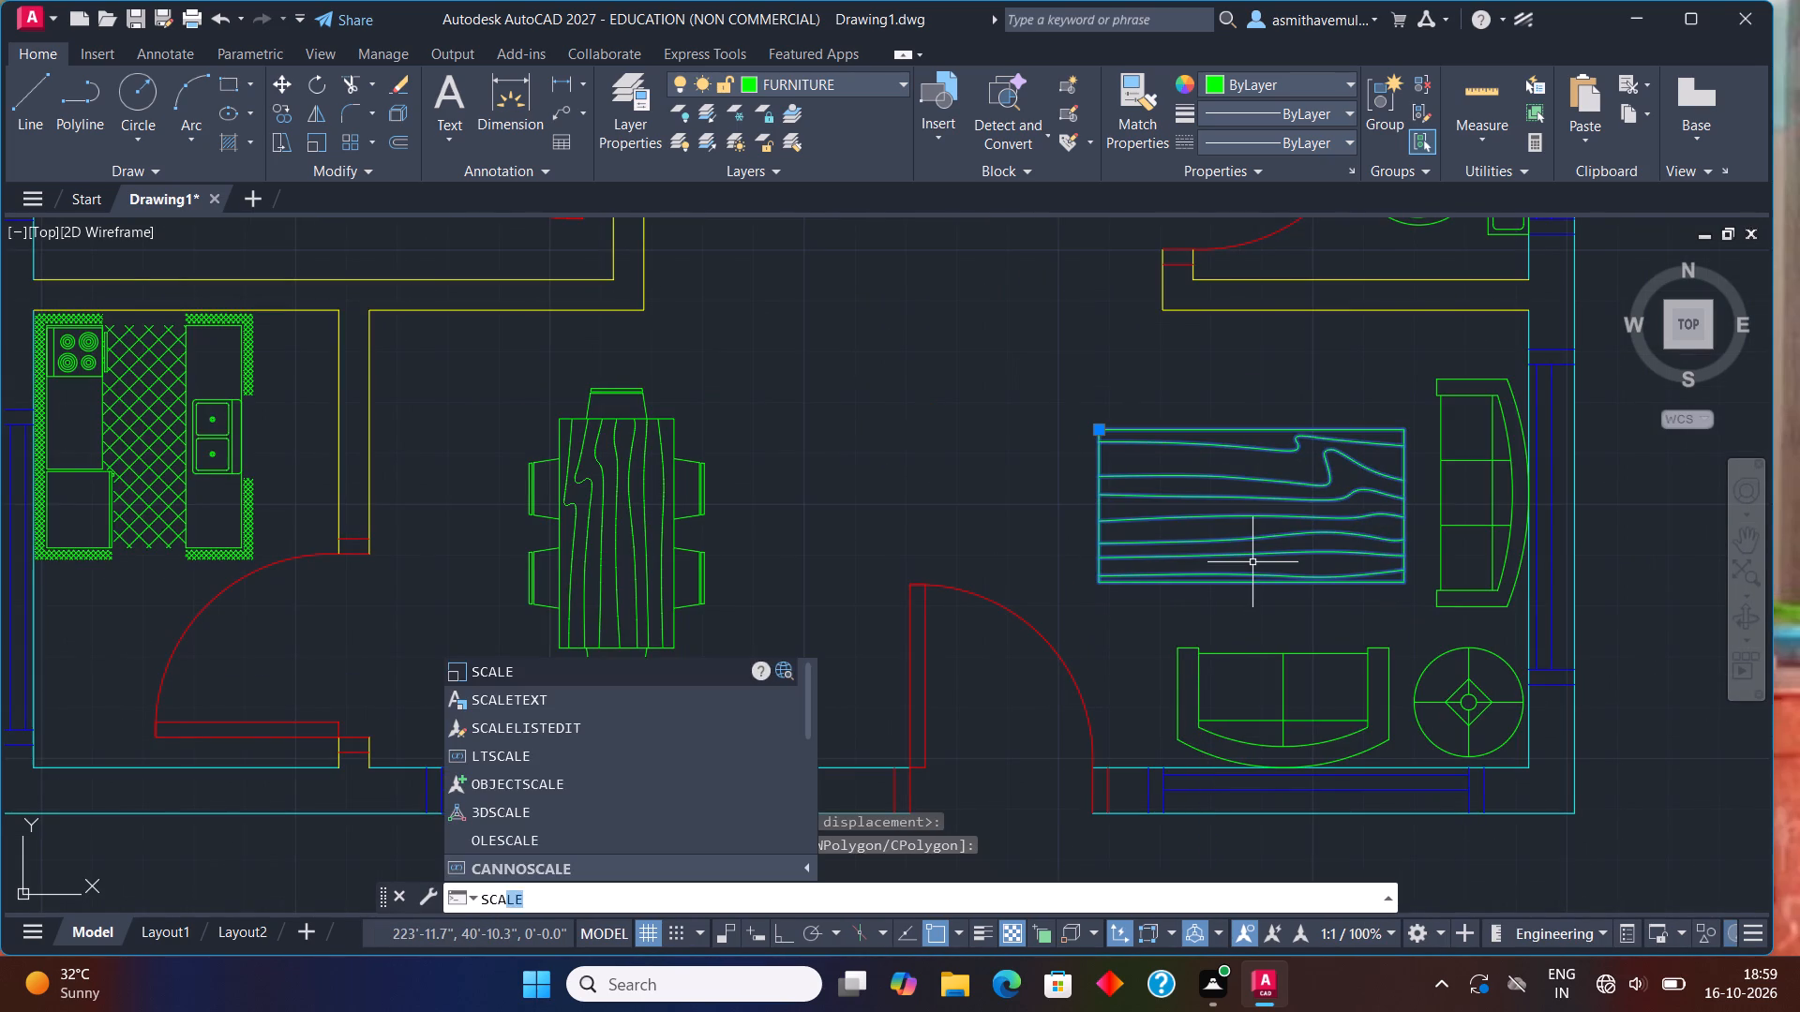
type("LE")
key("Return")
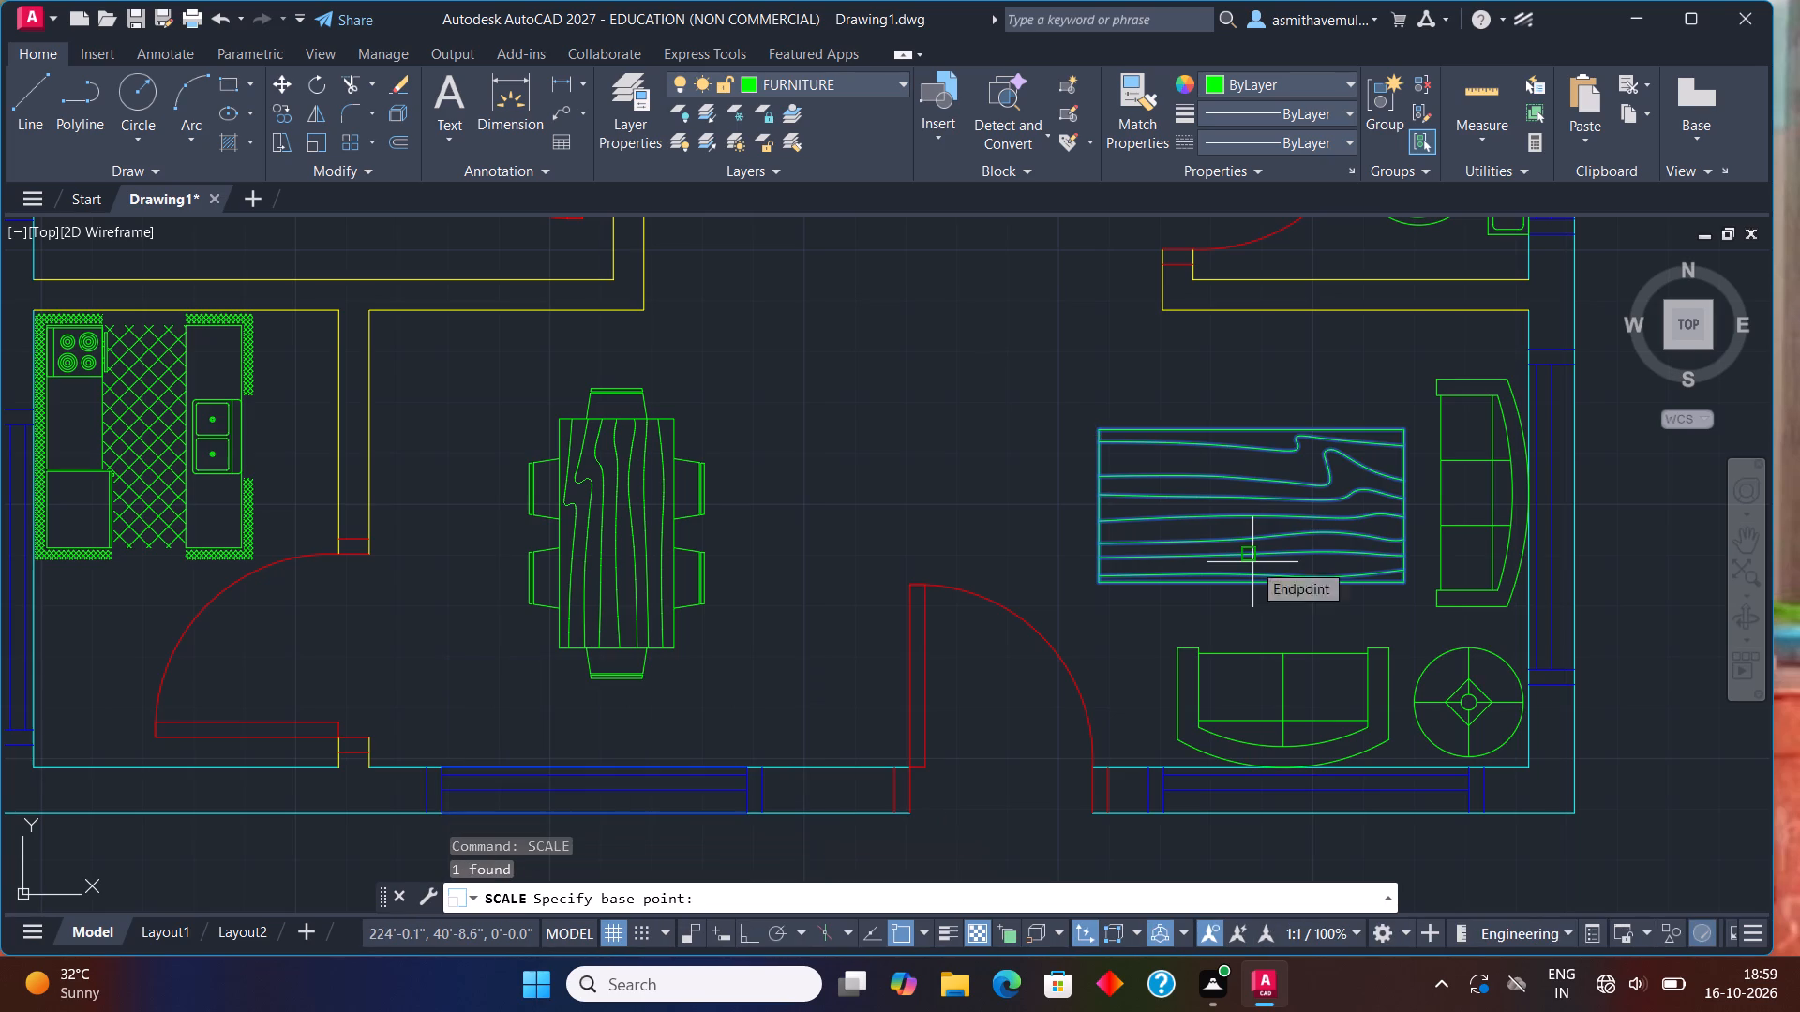
left_click(1409, 579)
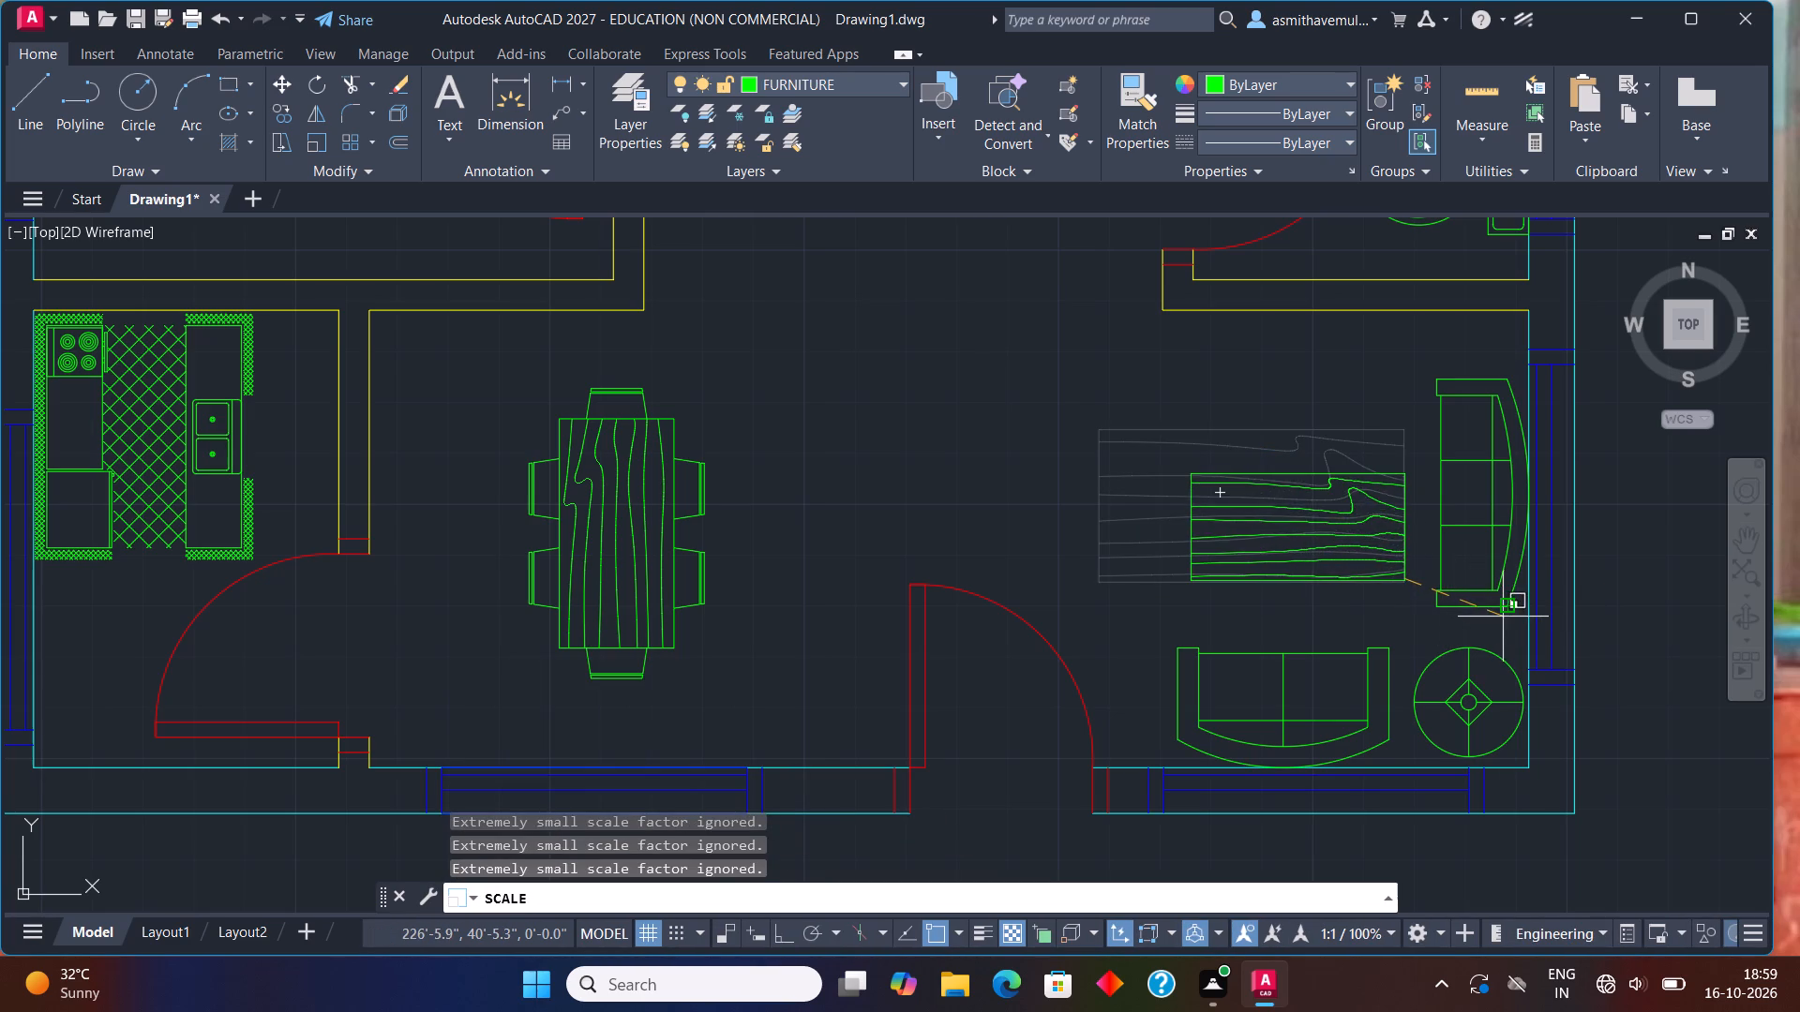
left_click(1520, 619)
Erase the spare entertainment center east of the plan and the two spare sofas and round table north of it.
scroll(1411, 602, "down", 2)
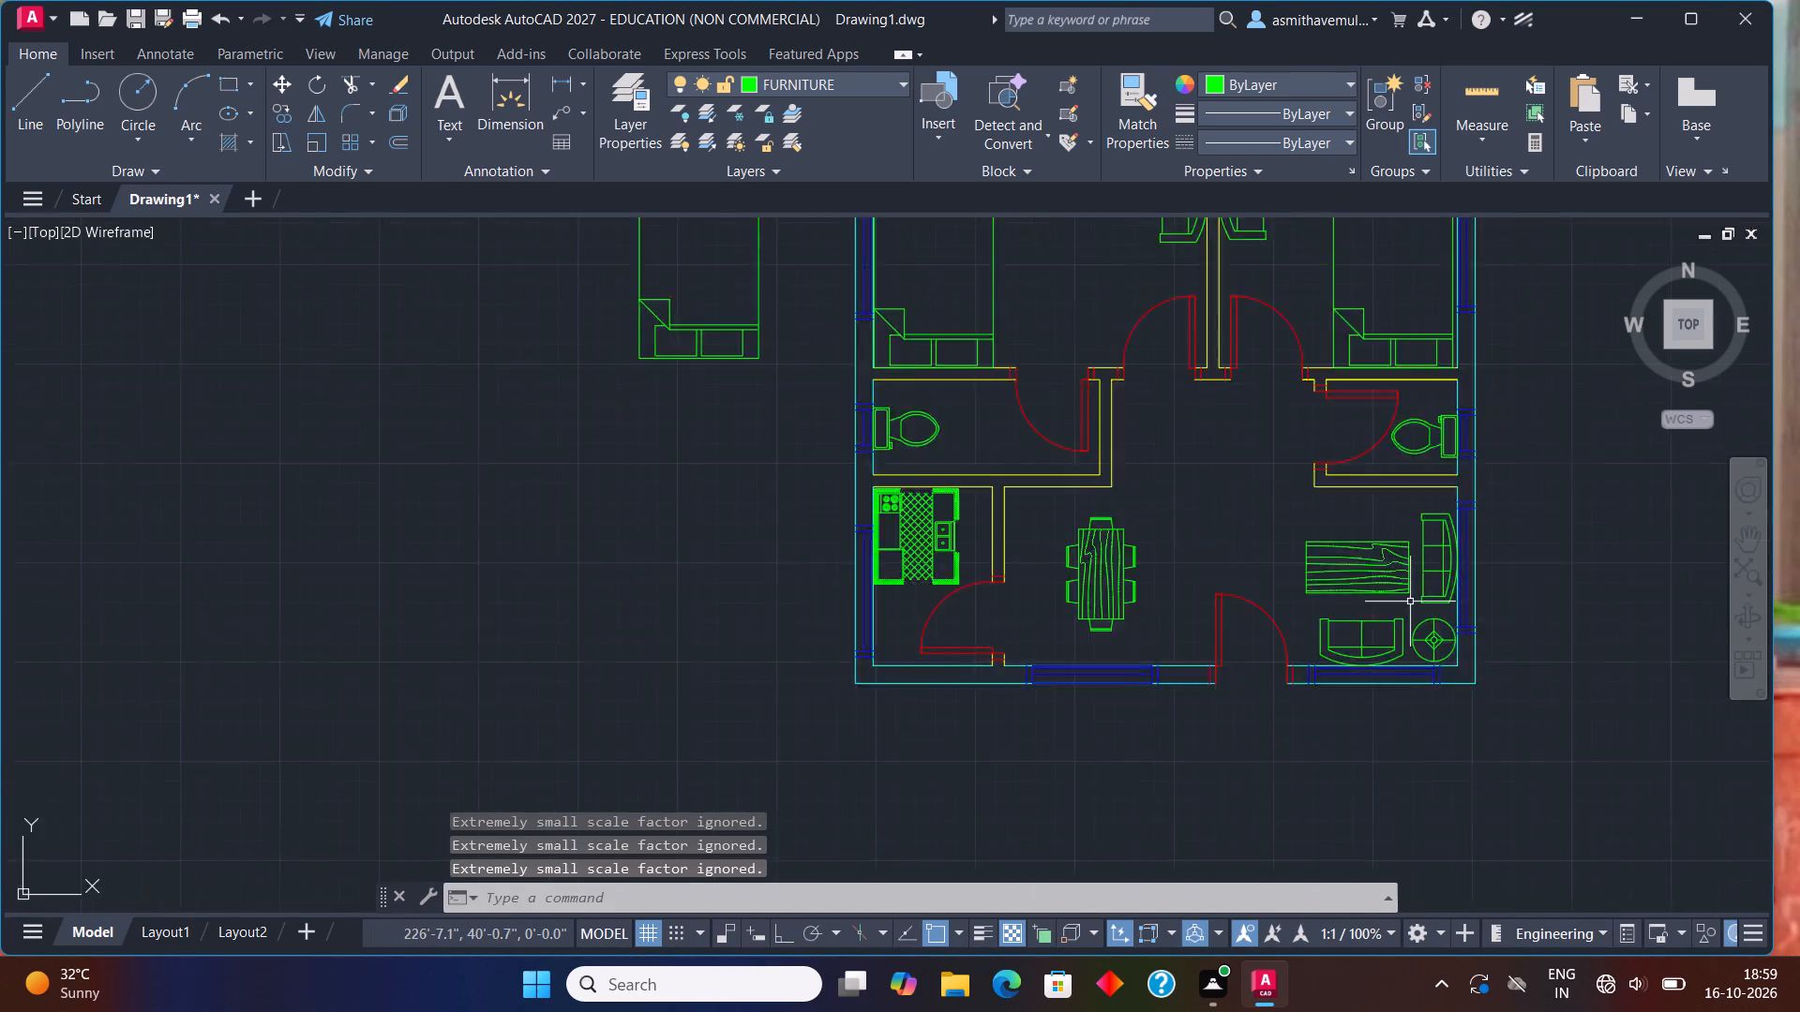
scroll(1410, 602, "down", 1)
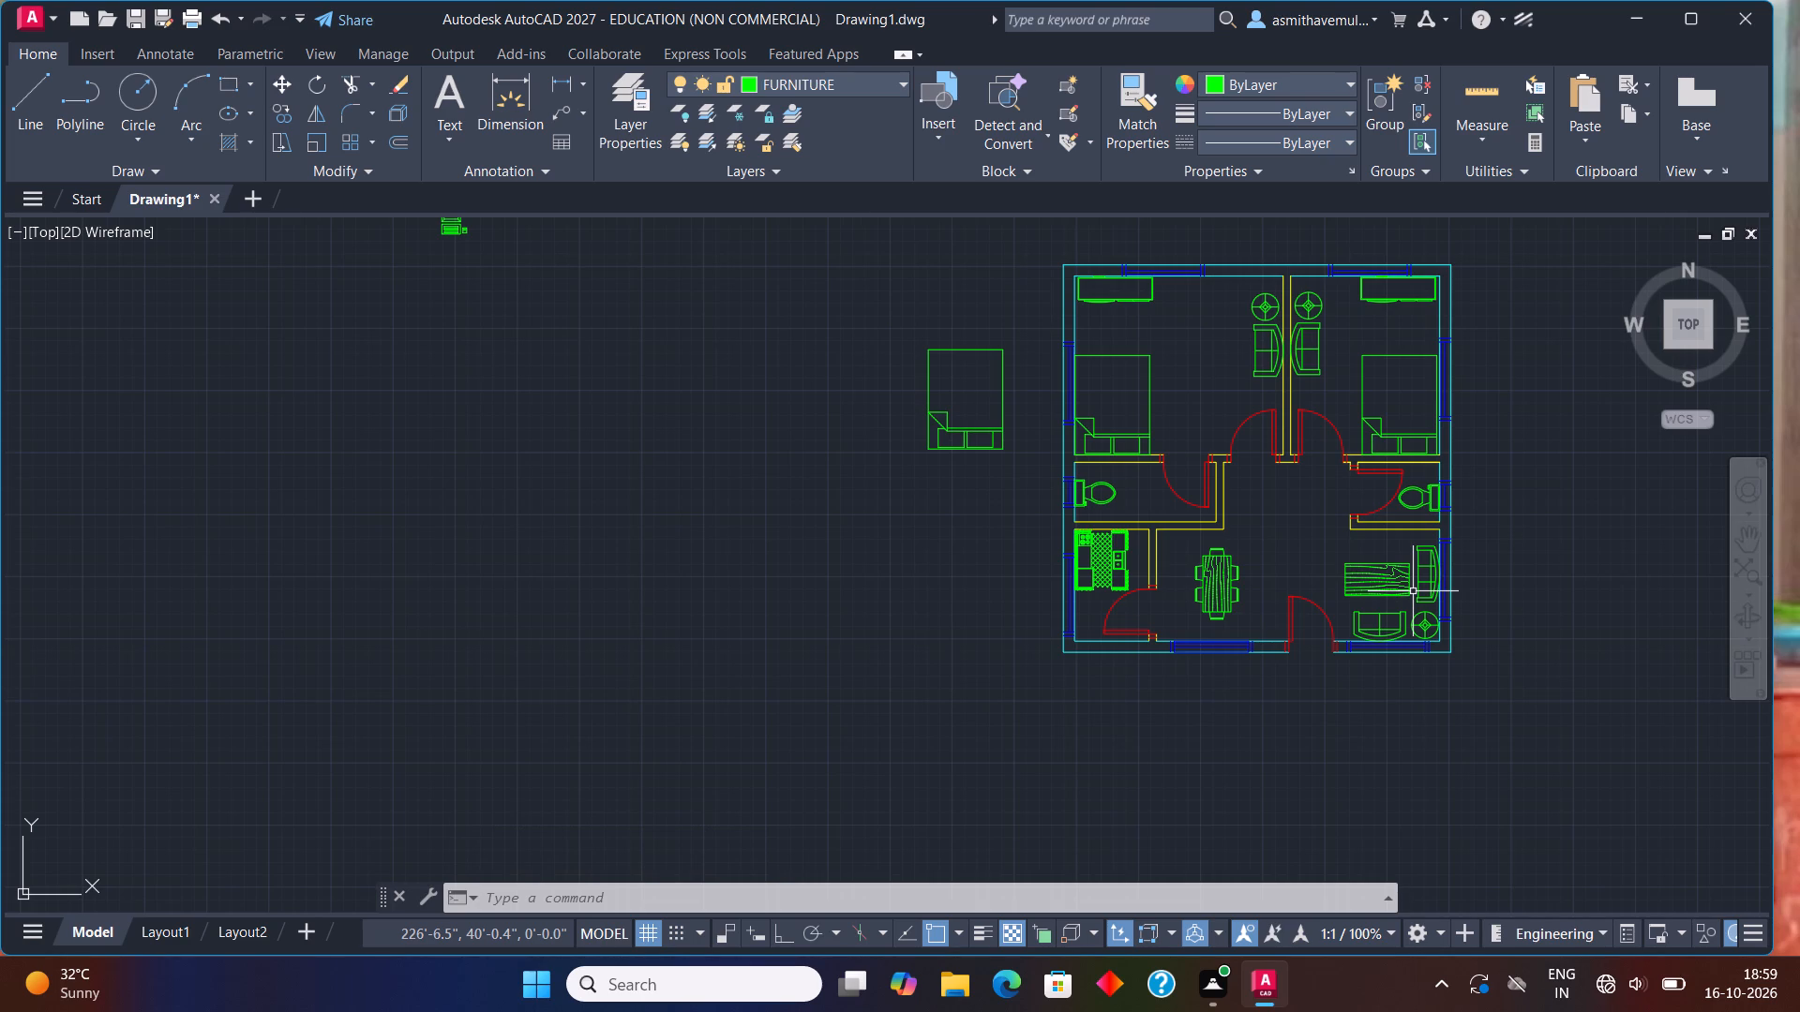
scroll(764, 335, "down", 1)
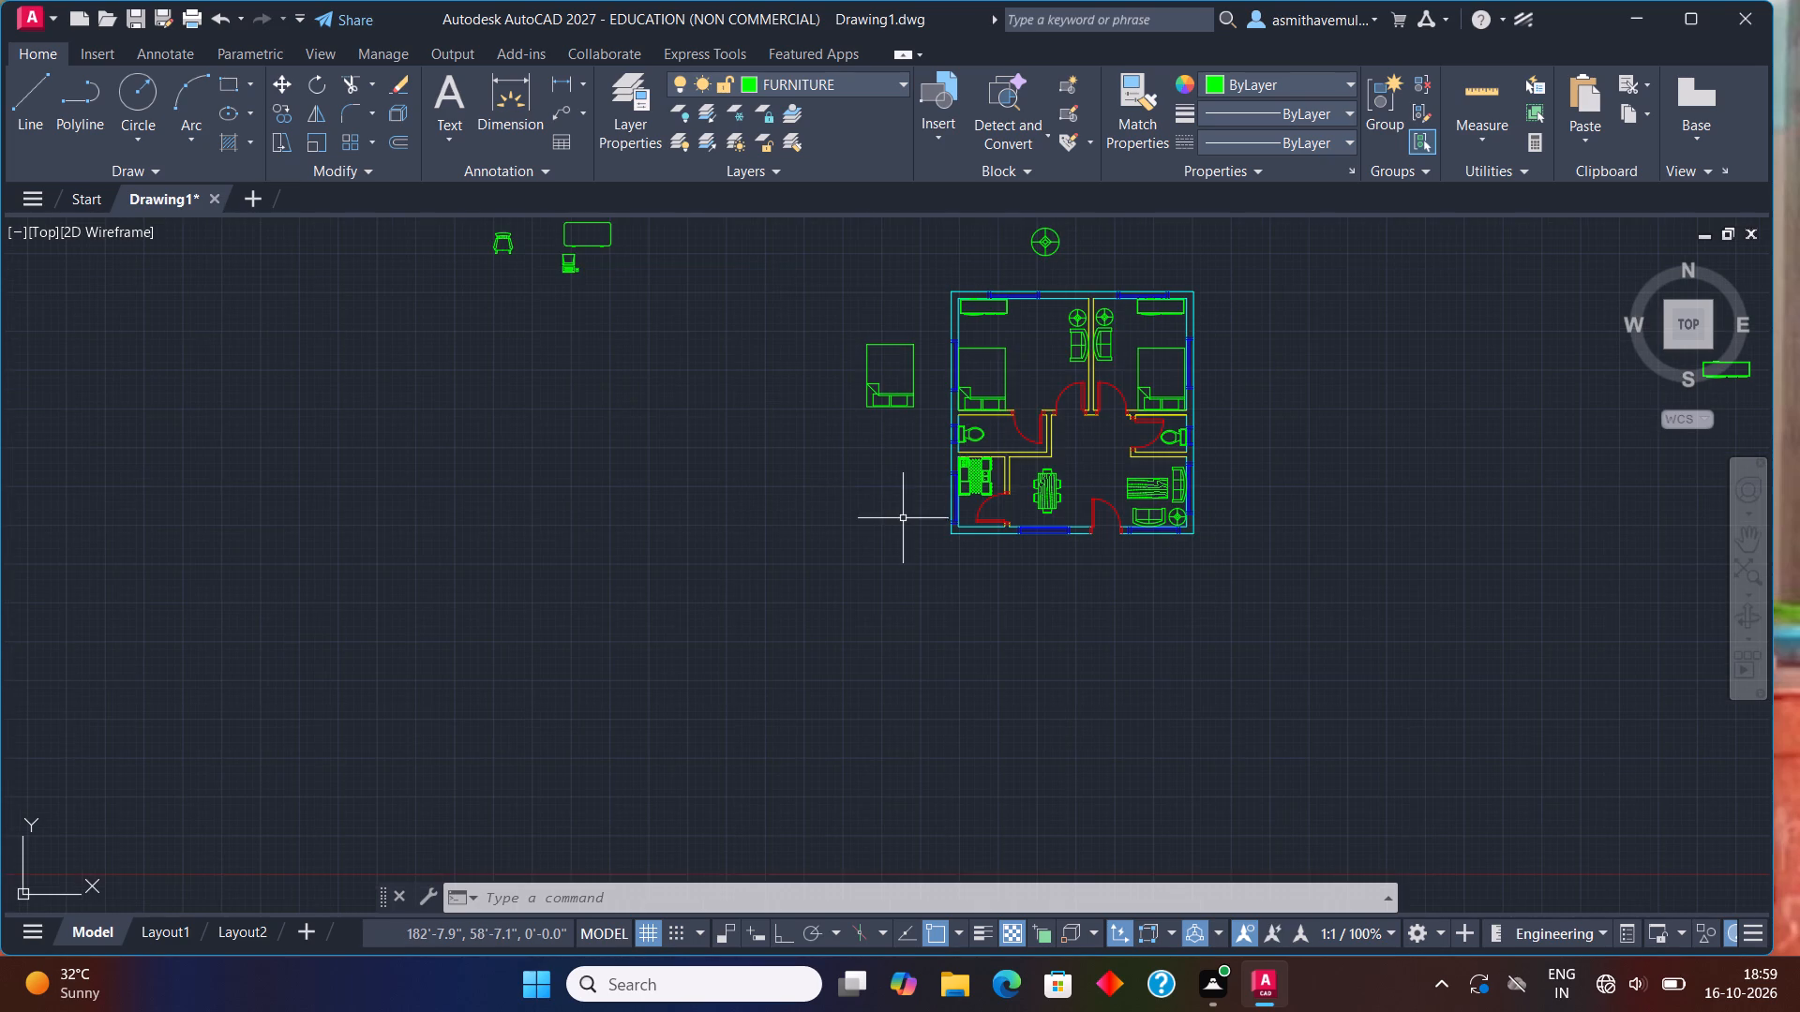
middle_click_drag(904, 528, 800, 772)
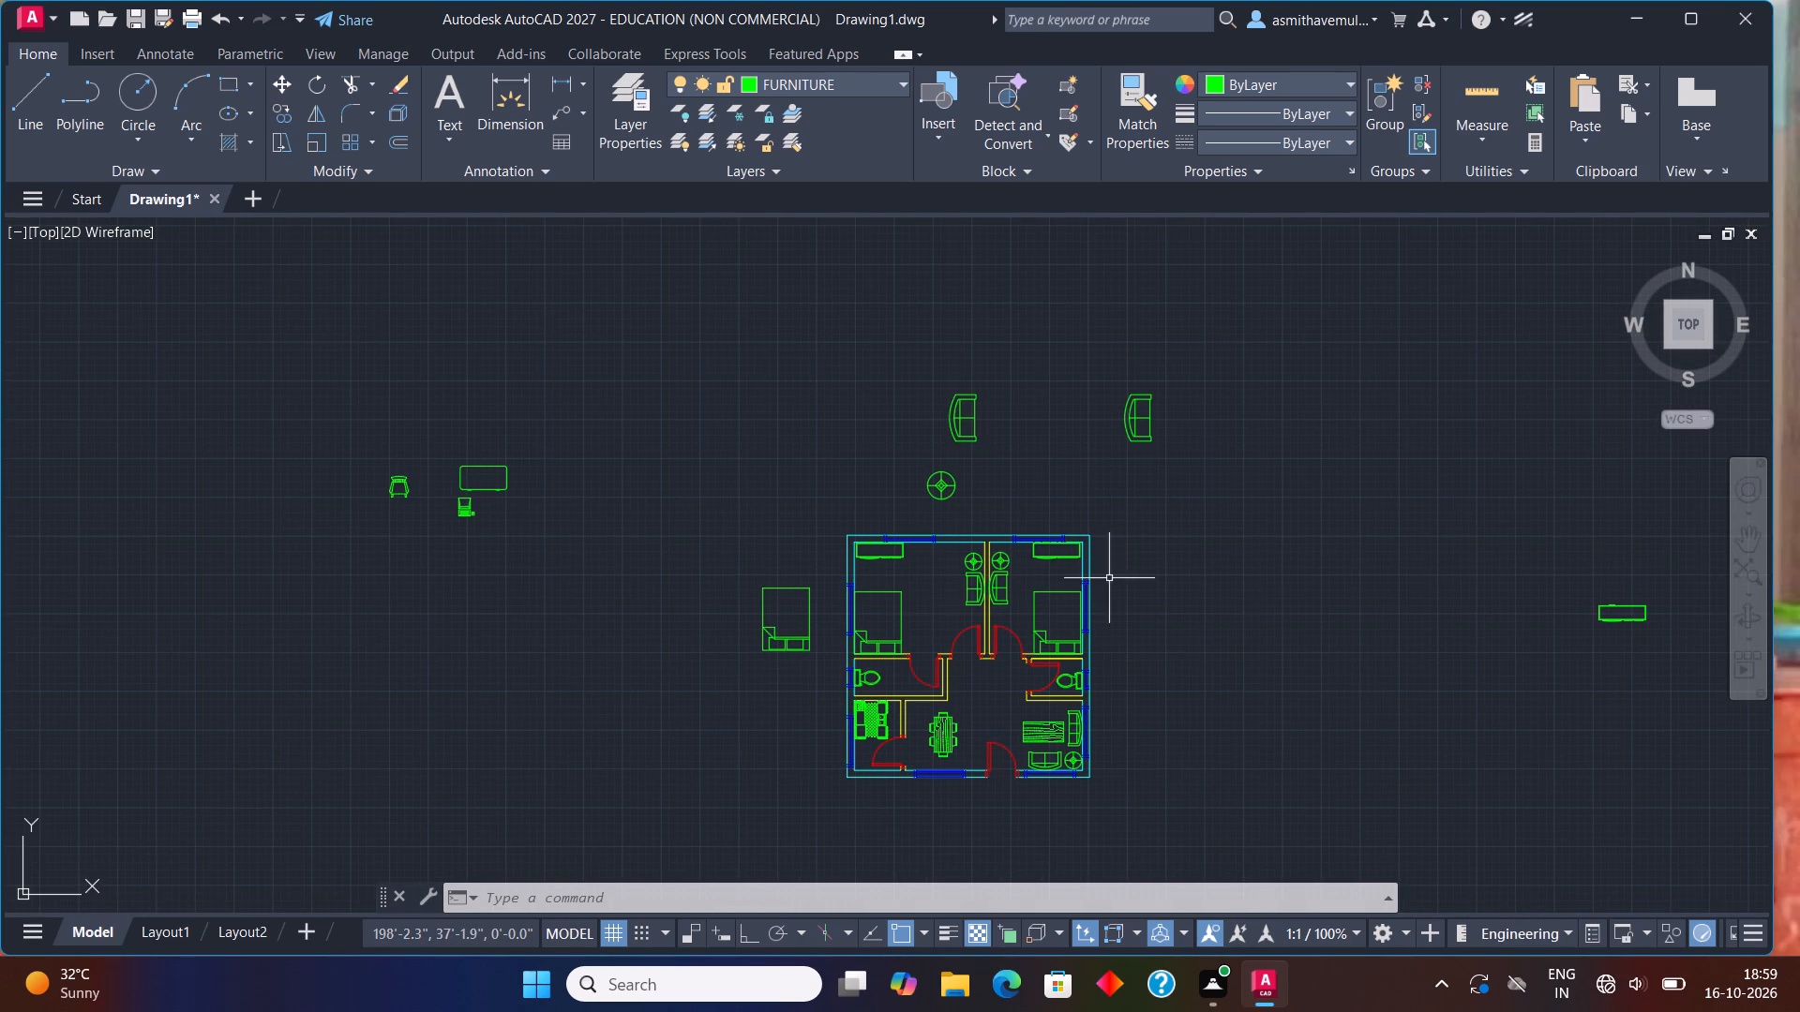
left_click(1639, 605)
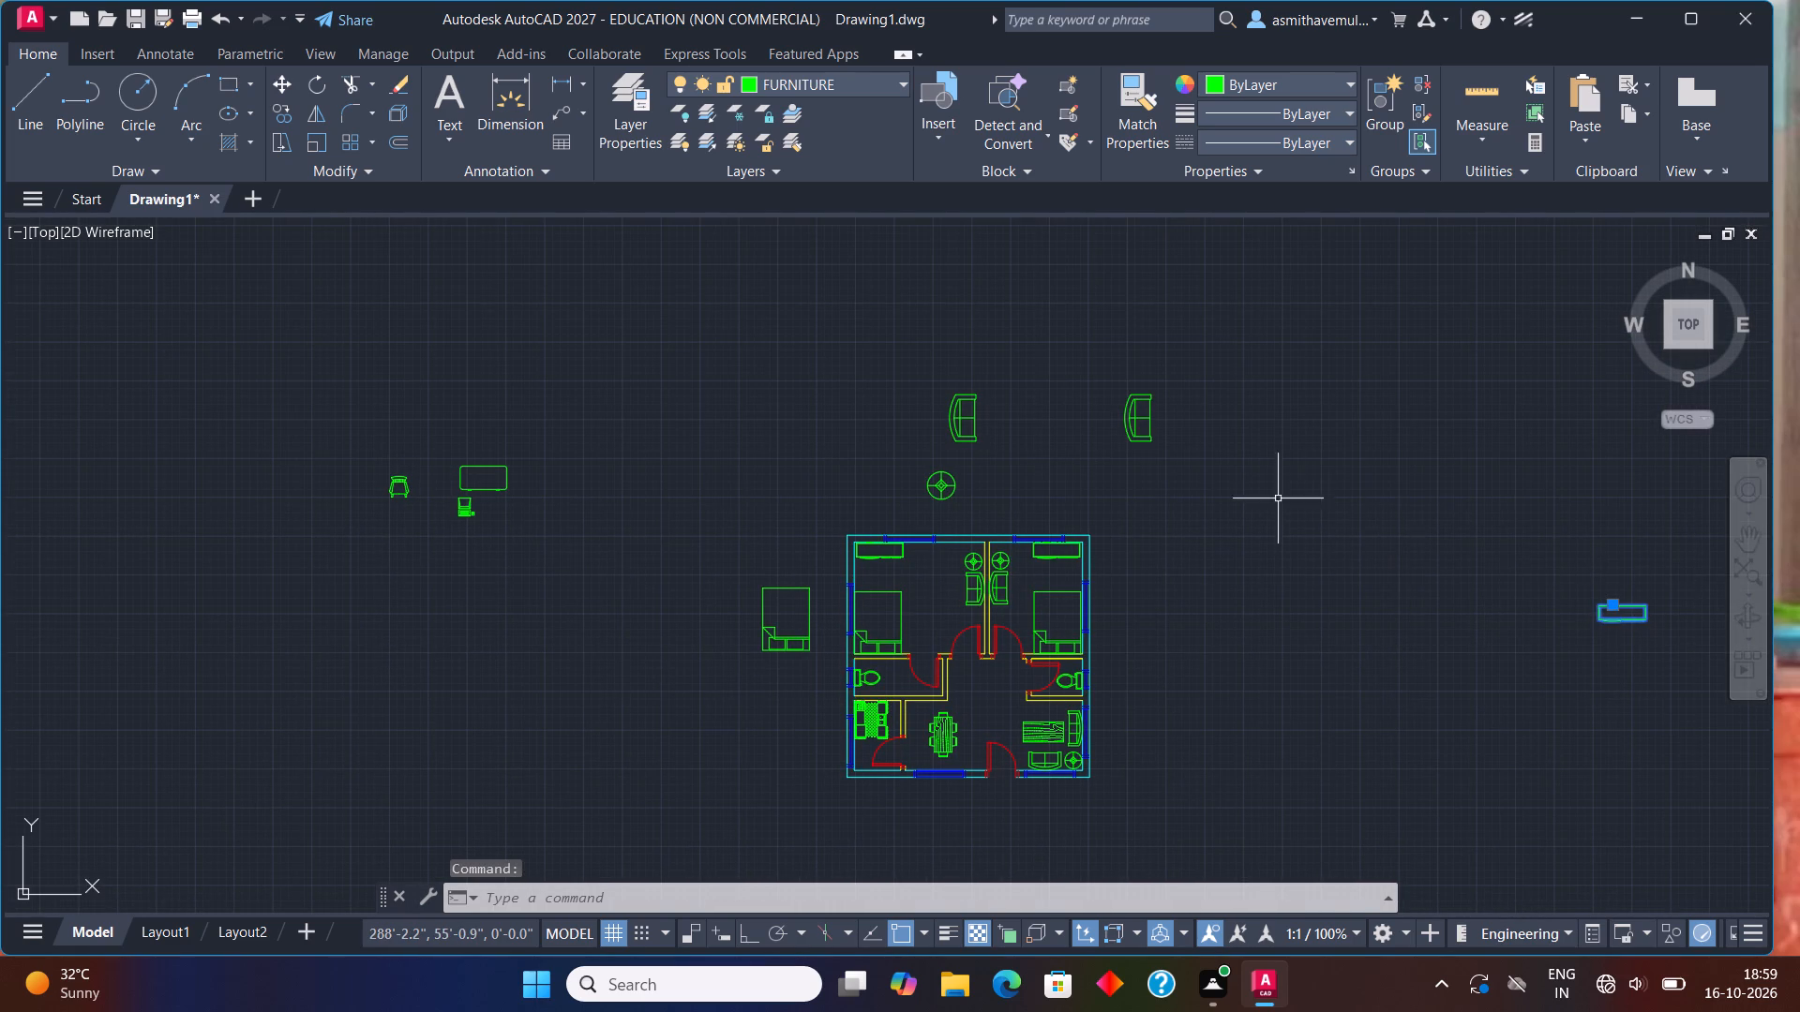
left_click_drag(1234, 475, 922, 482)
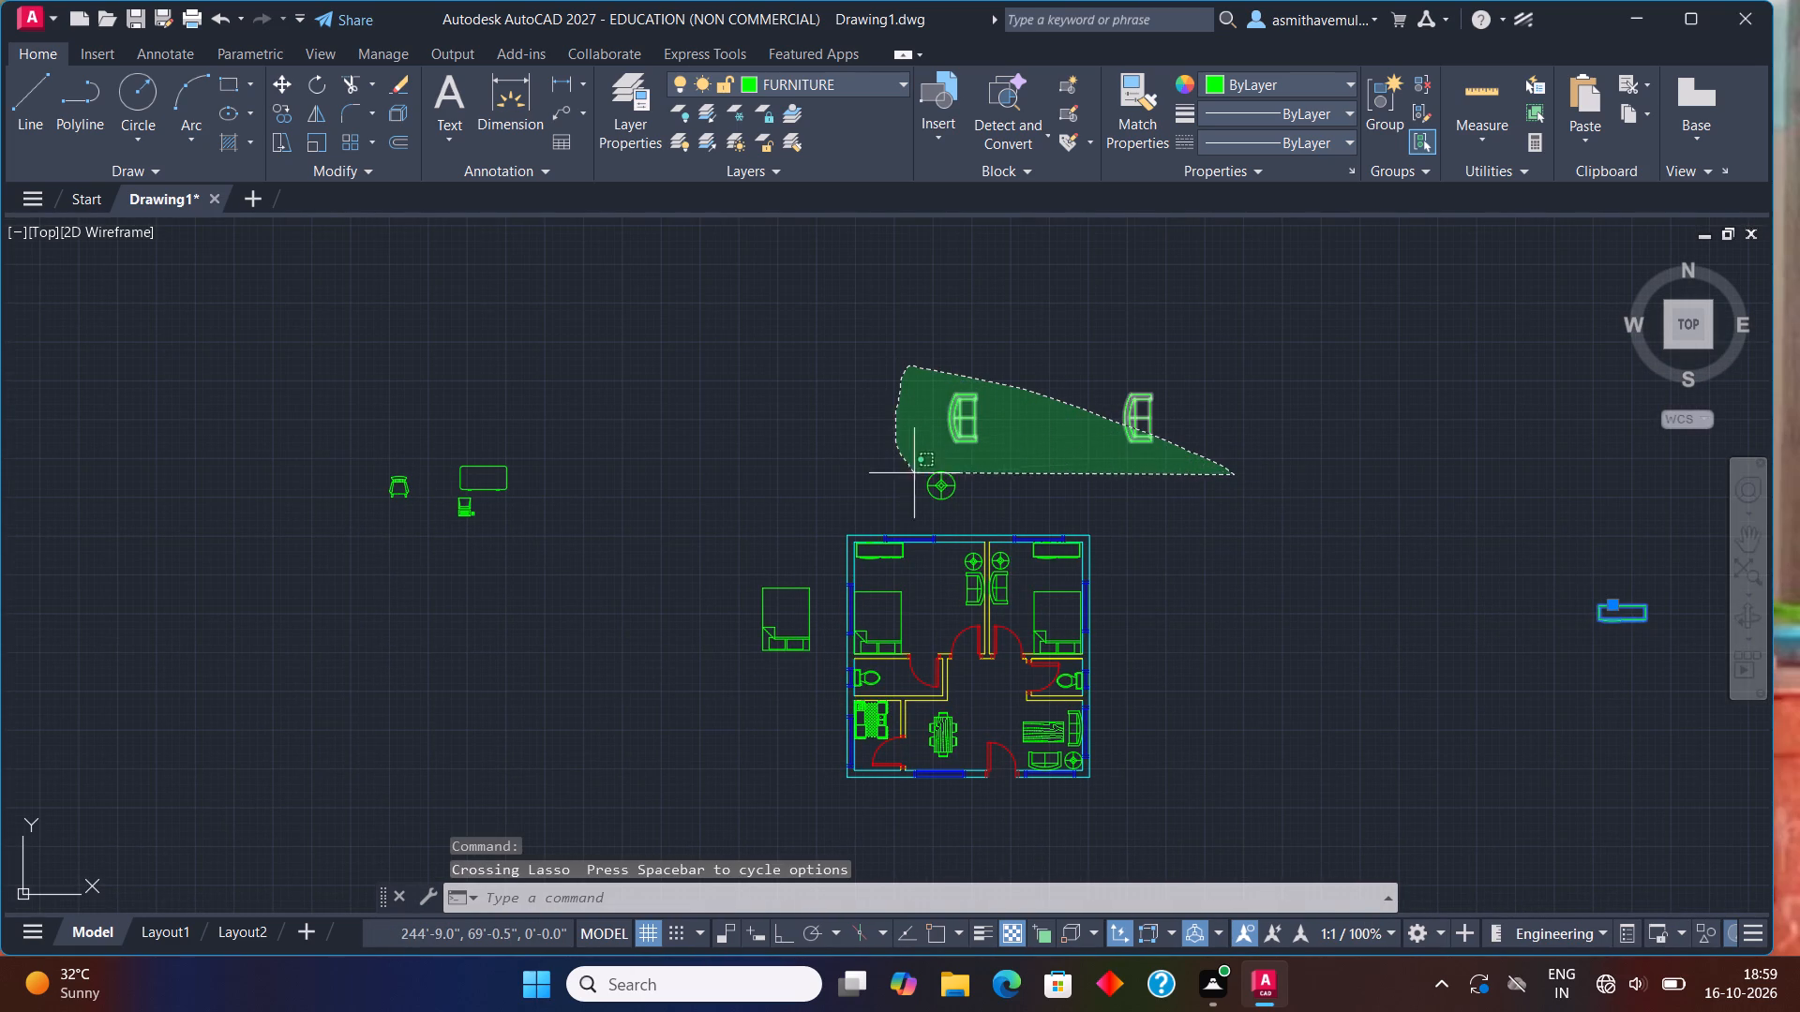
left_click_drag(922, 482, 955, 501)
key("Delete")
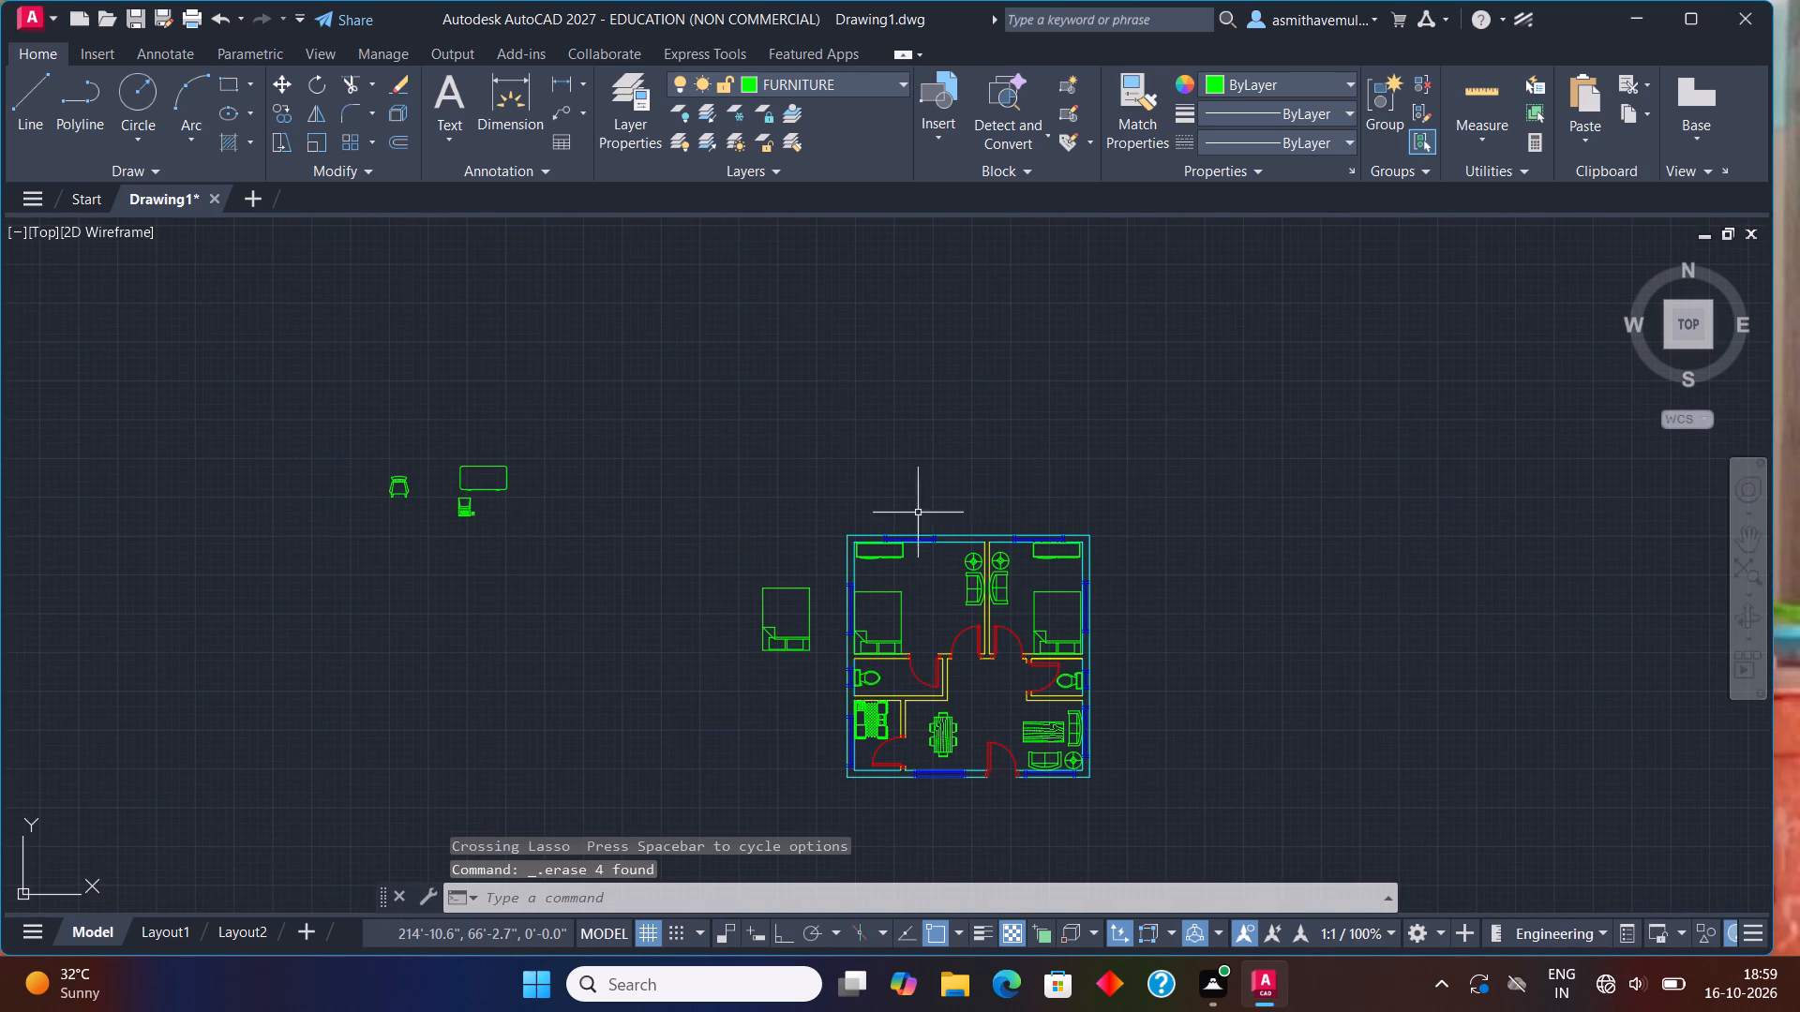
Erase the spare bed, desk, chair and computer blocks lying west of the plan.
left_click(800, 581)
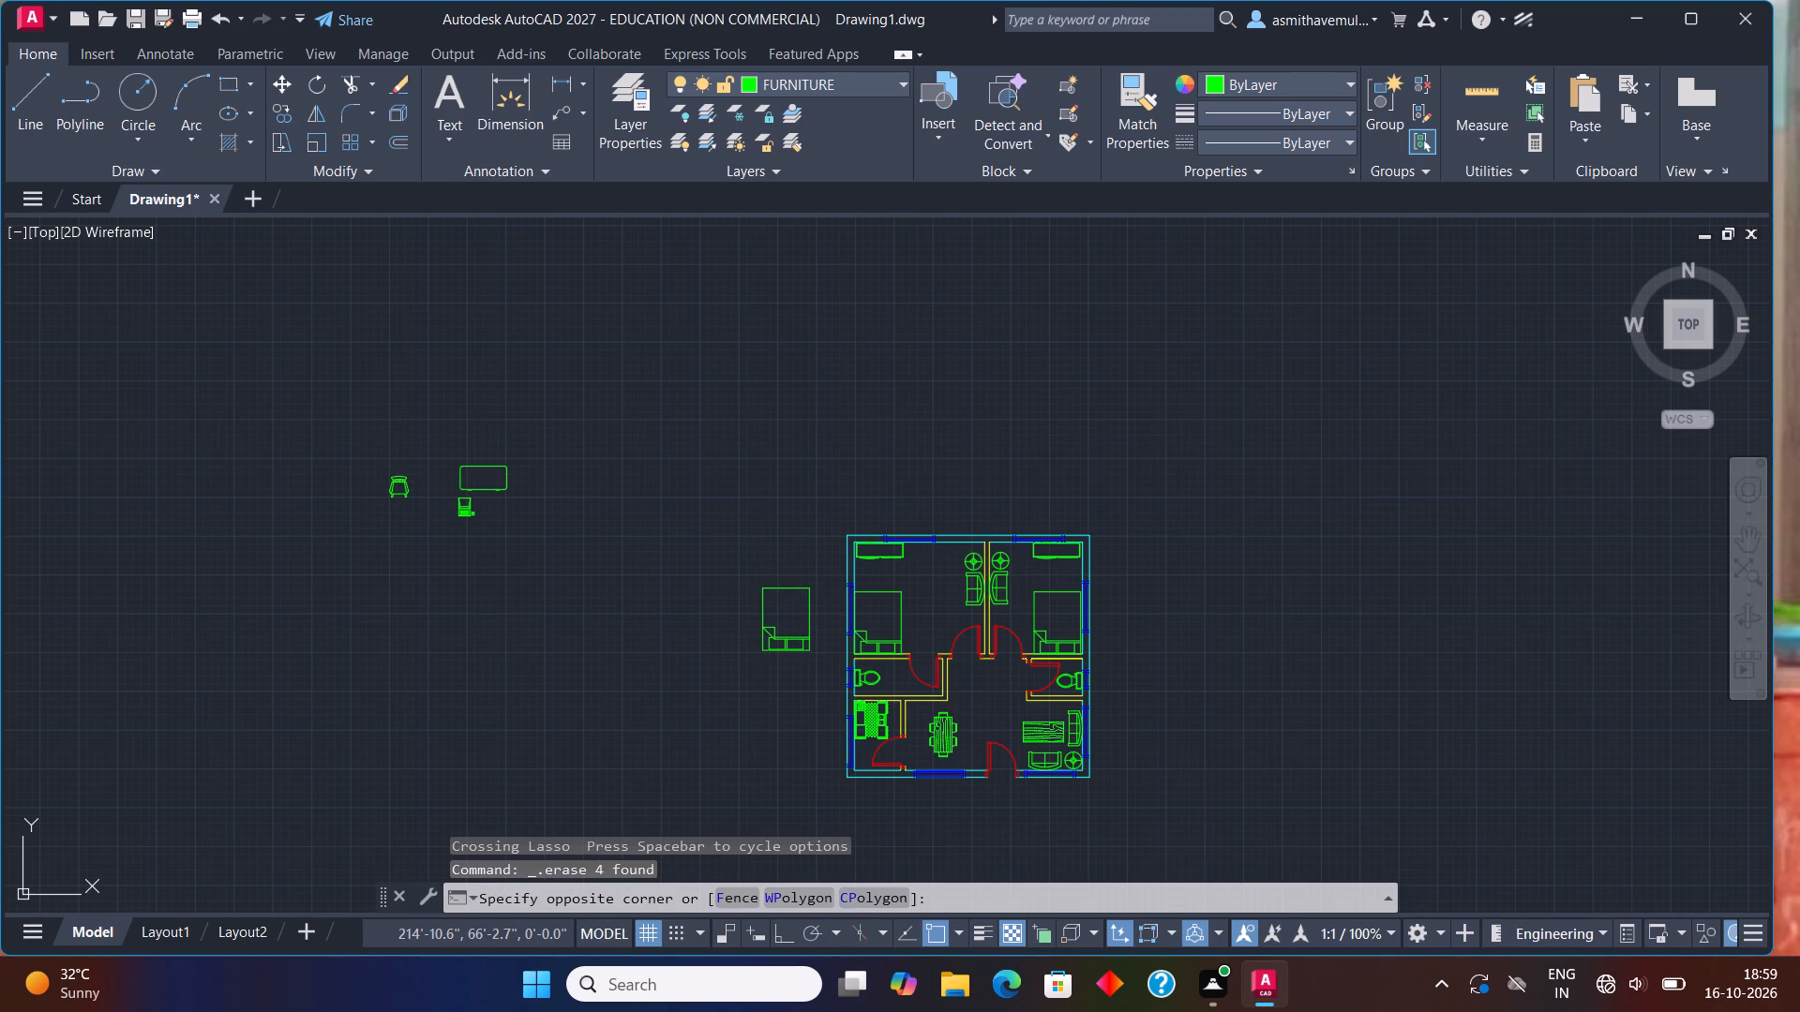
left_click_drag(788, 597, 784, 609)
left_click_drag(524, 468, 481, 448)
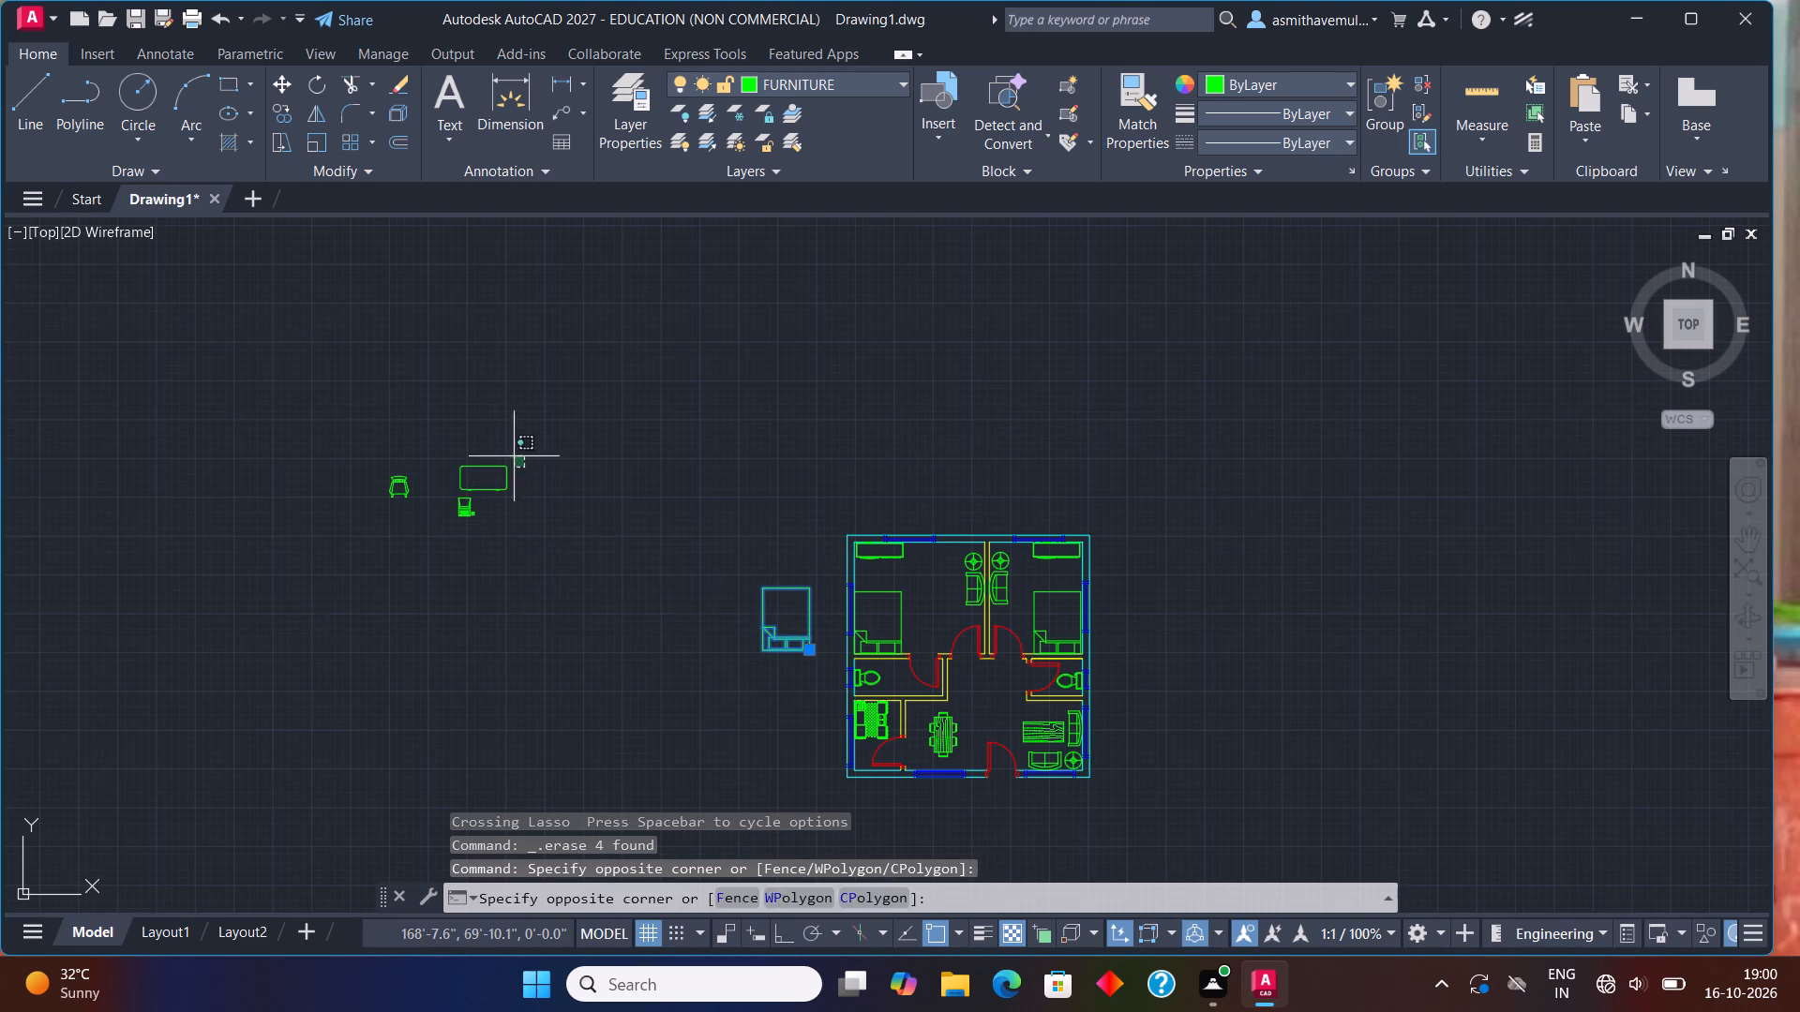
left_click_drag(481, 448, 514, 534)
key("Delete")
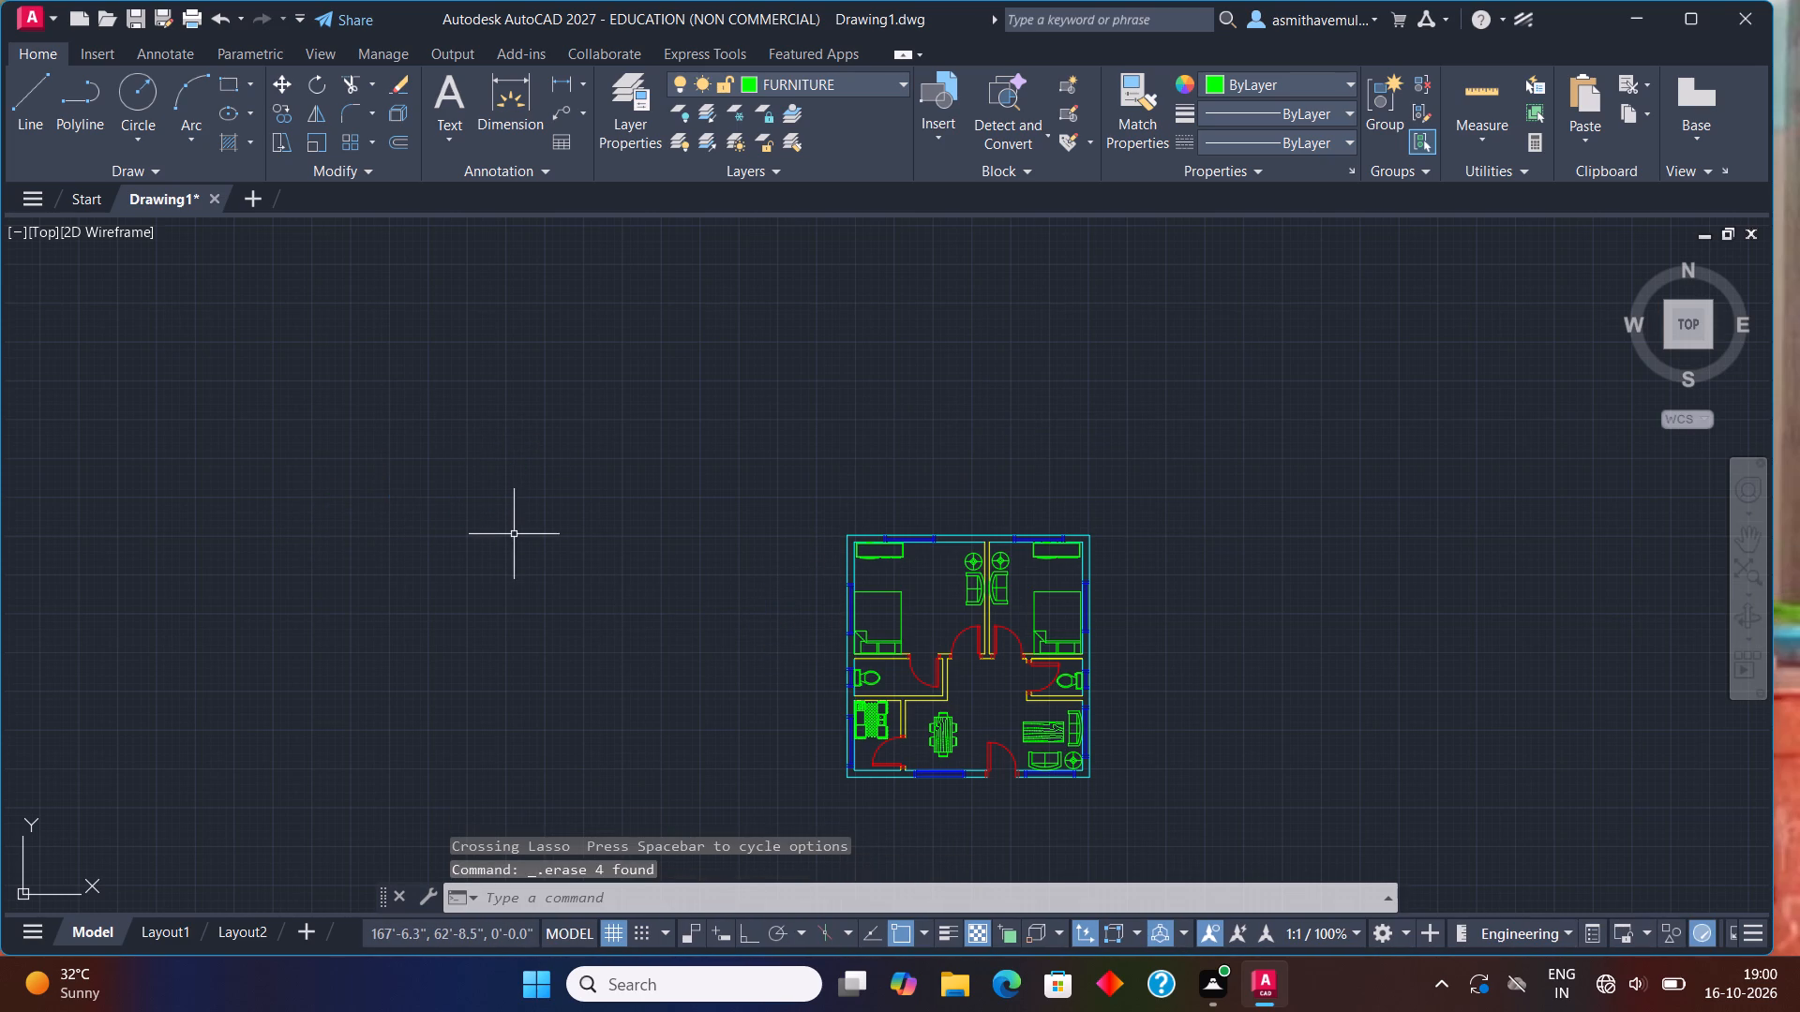
Scale the living-area wood-grain table down again to about 80% of its size about its southeast corner.
middle_click_drag(945, 577, 721, 419)
scroll(747, 592, "up", 1)
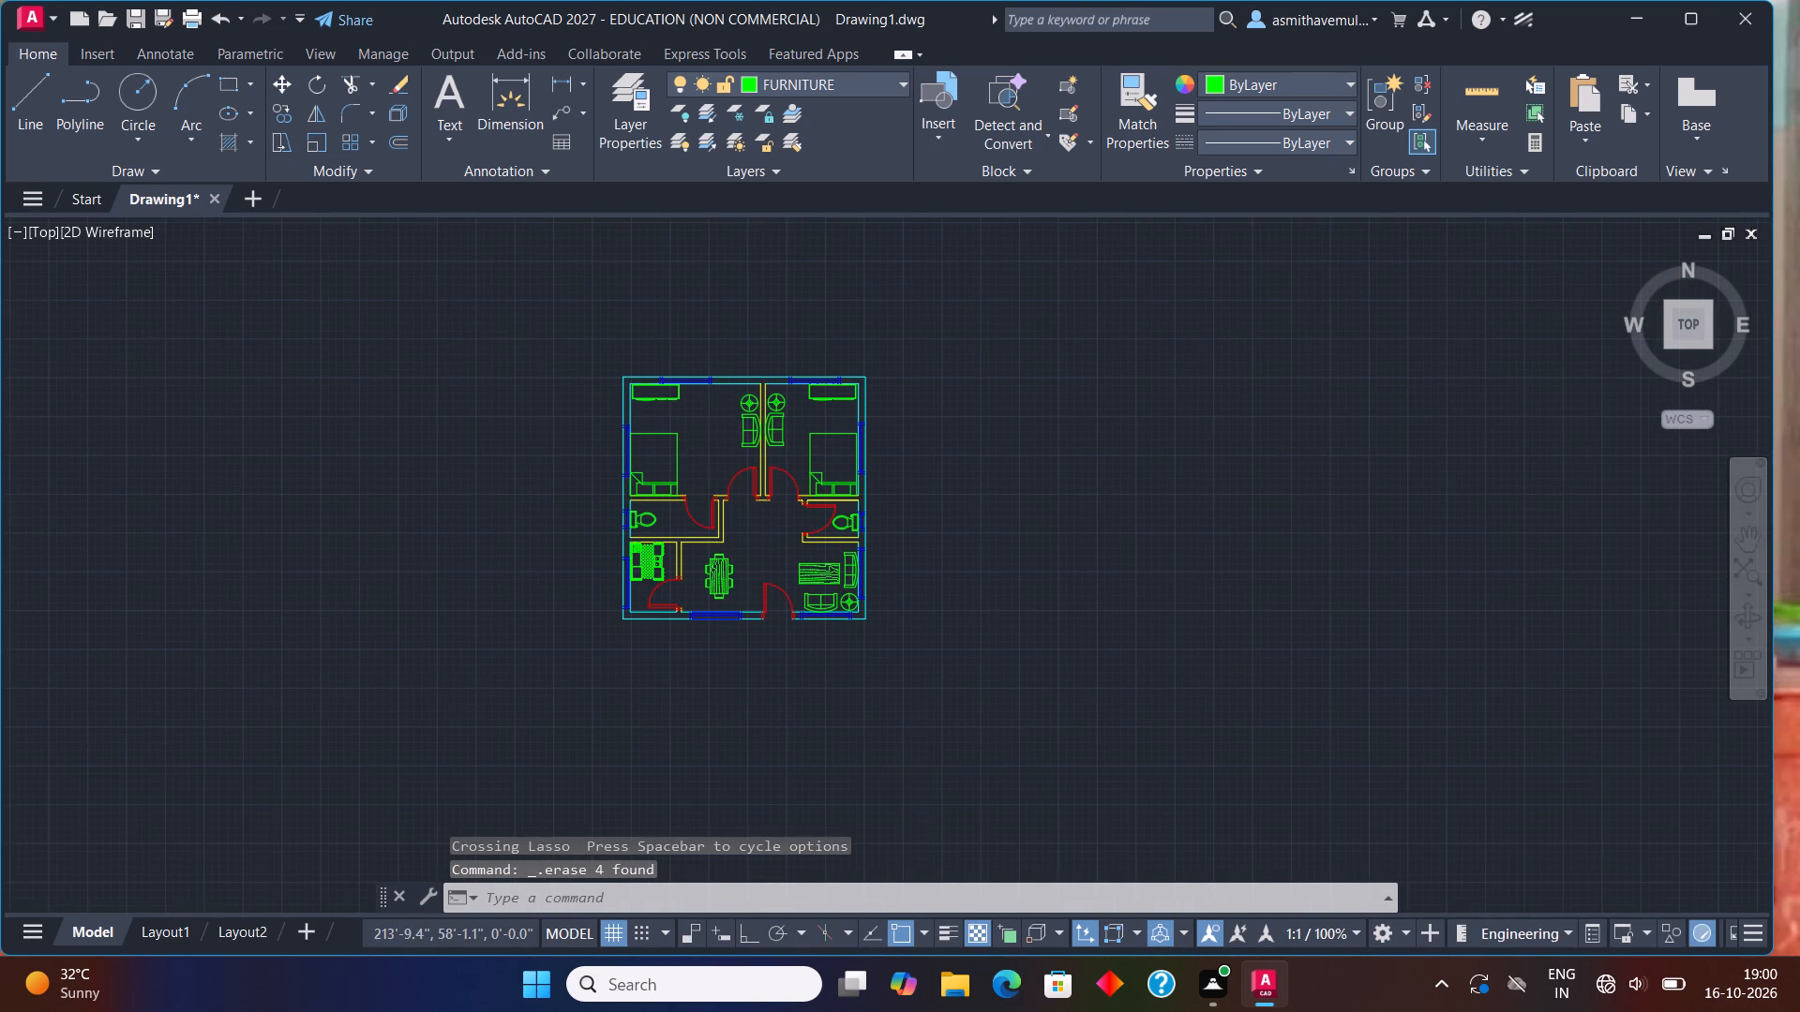
scroll(741, 539, "up", 1)
middle_click_drag(741, 538, 746, 564)
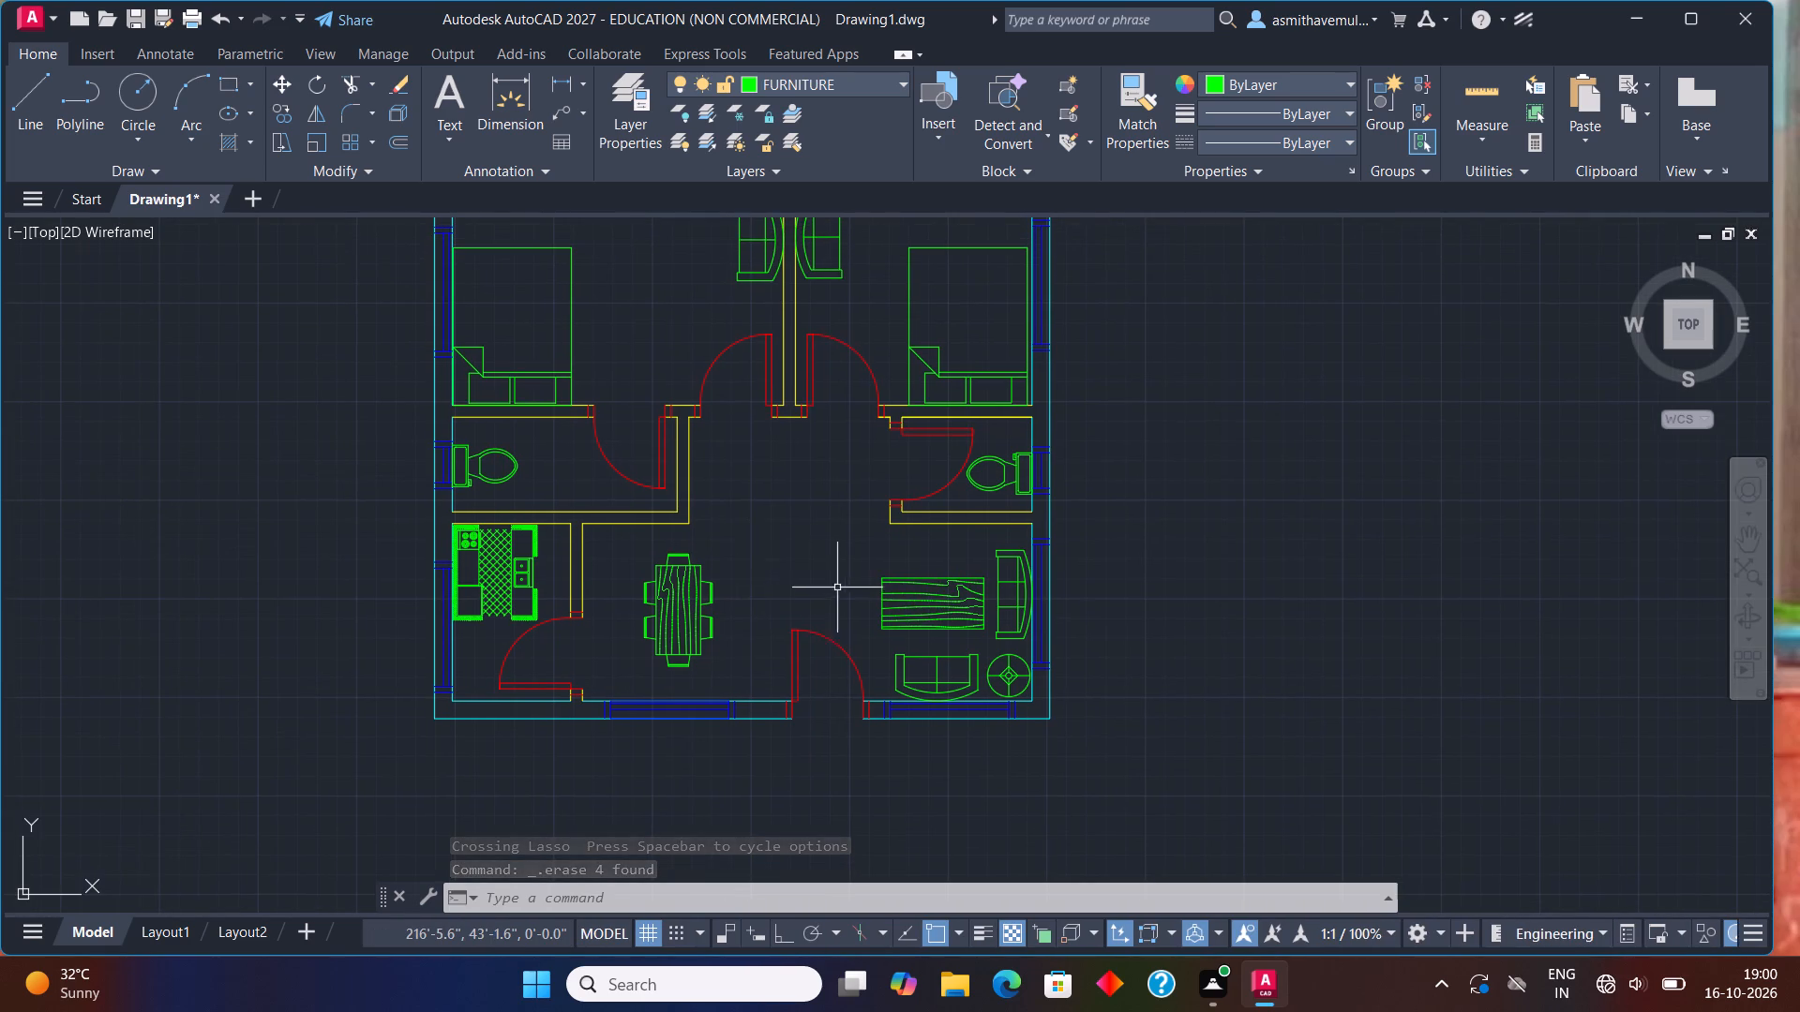
left_click(879, 600)
type("SCALE")
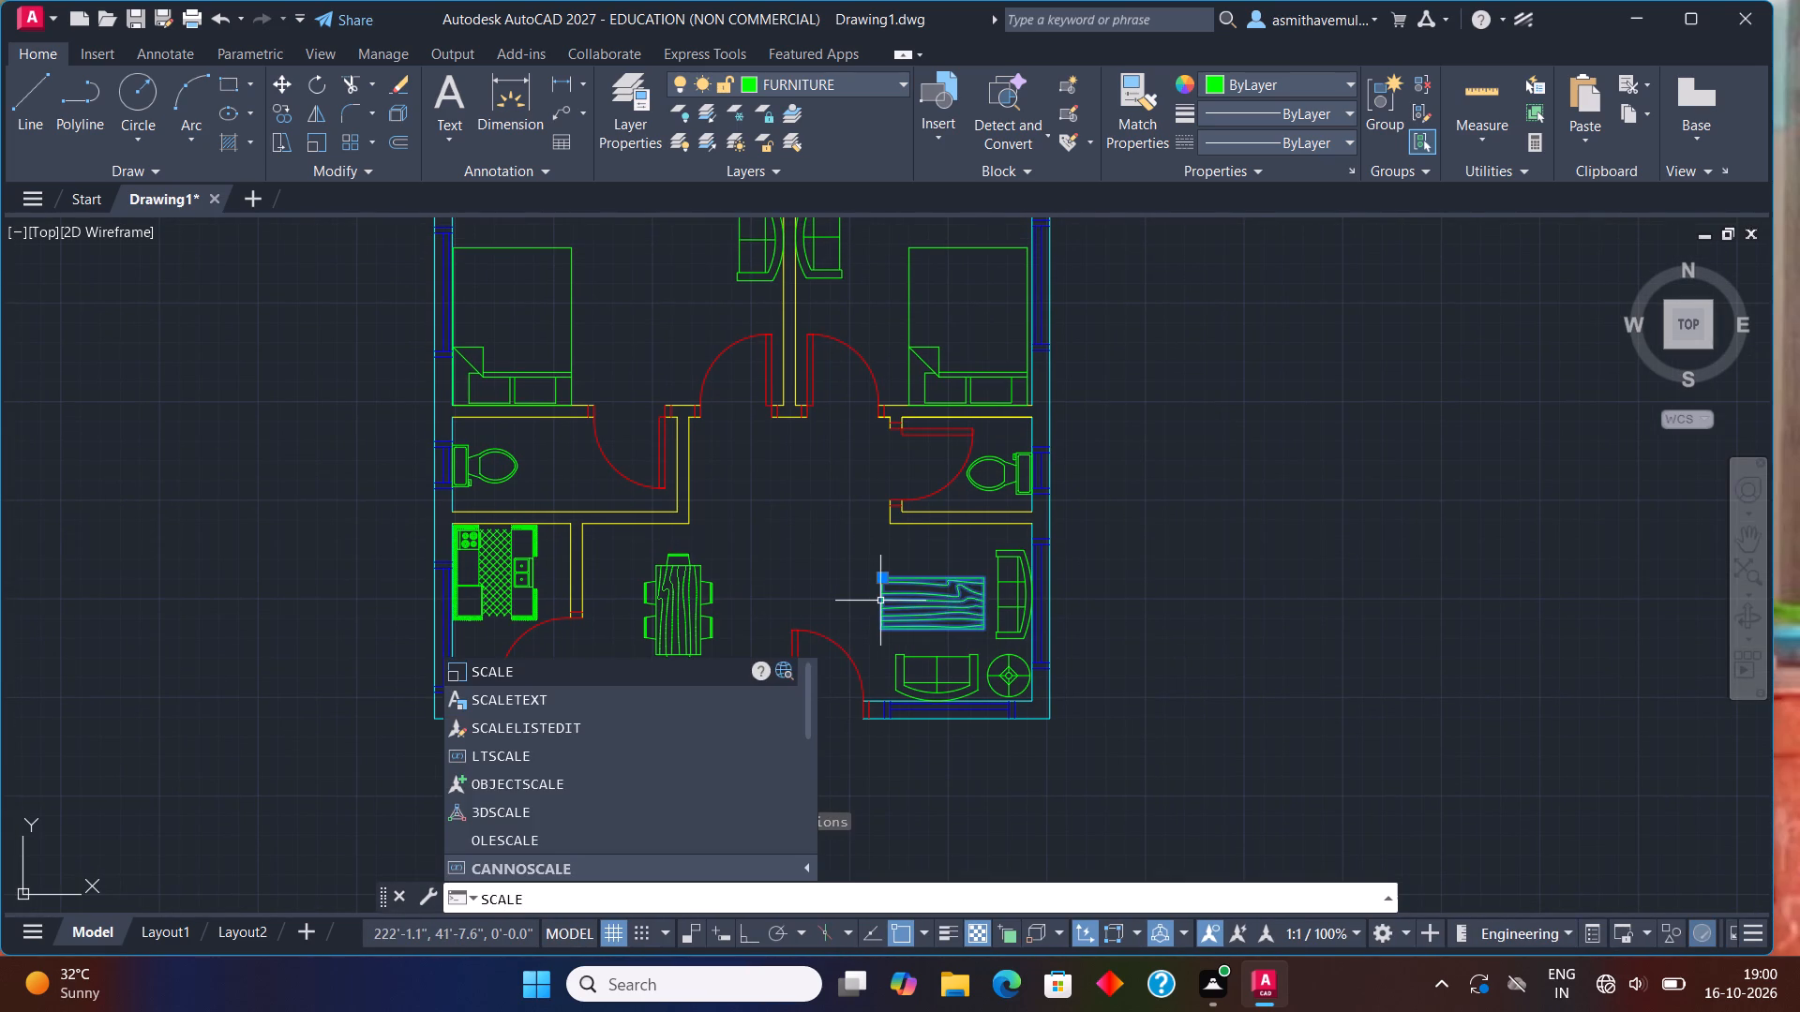
key("Return")
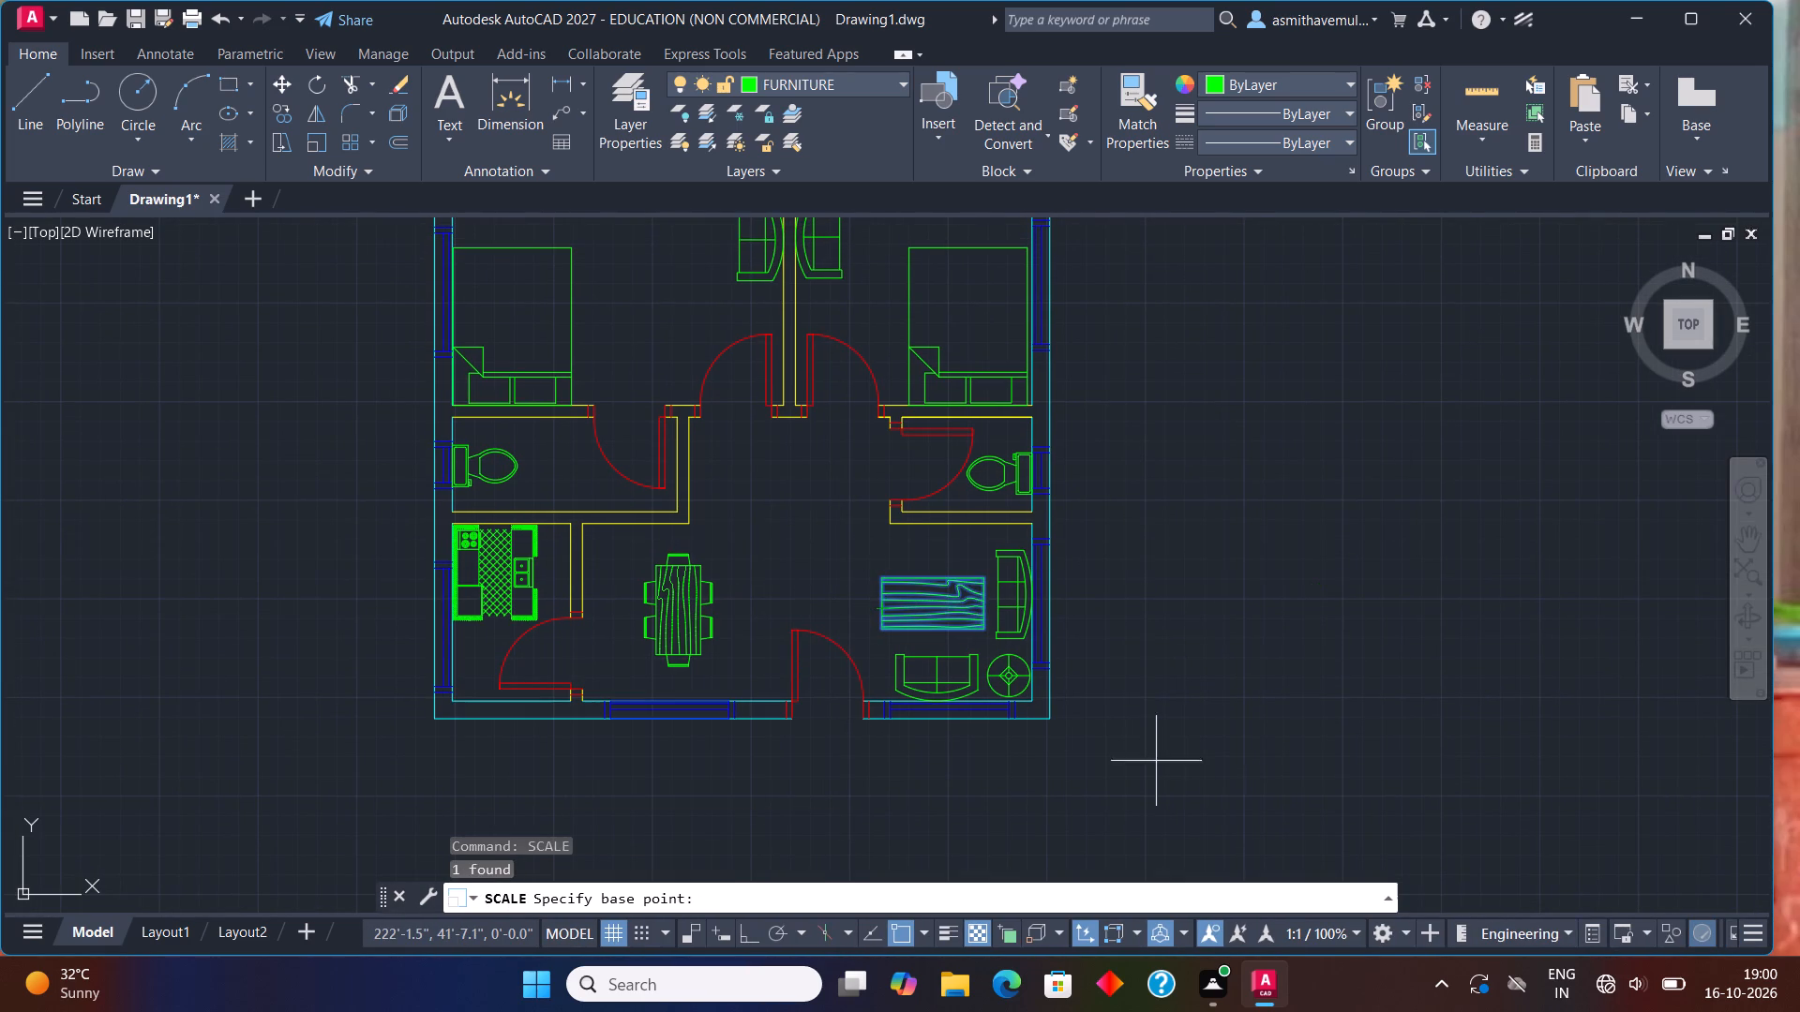
left_click(981, 627)
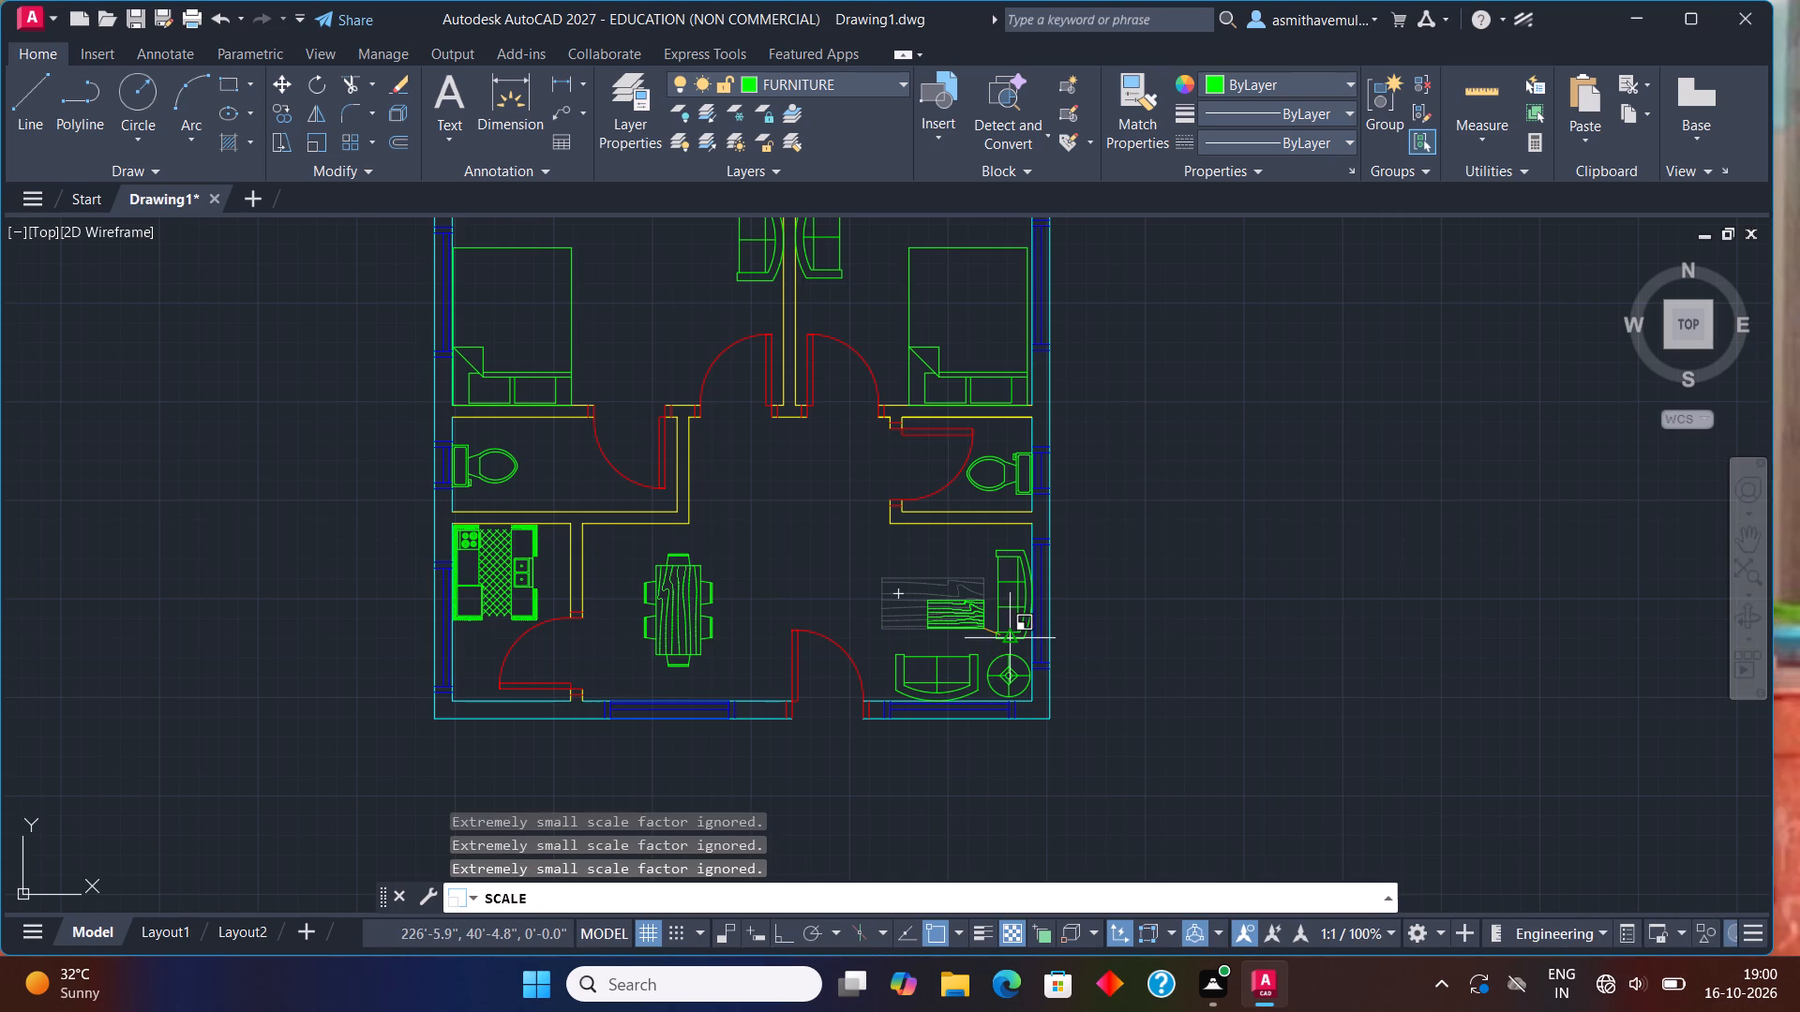
left_click(1019, 648)
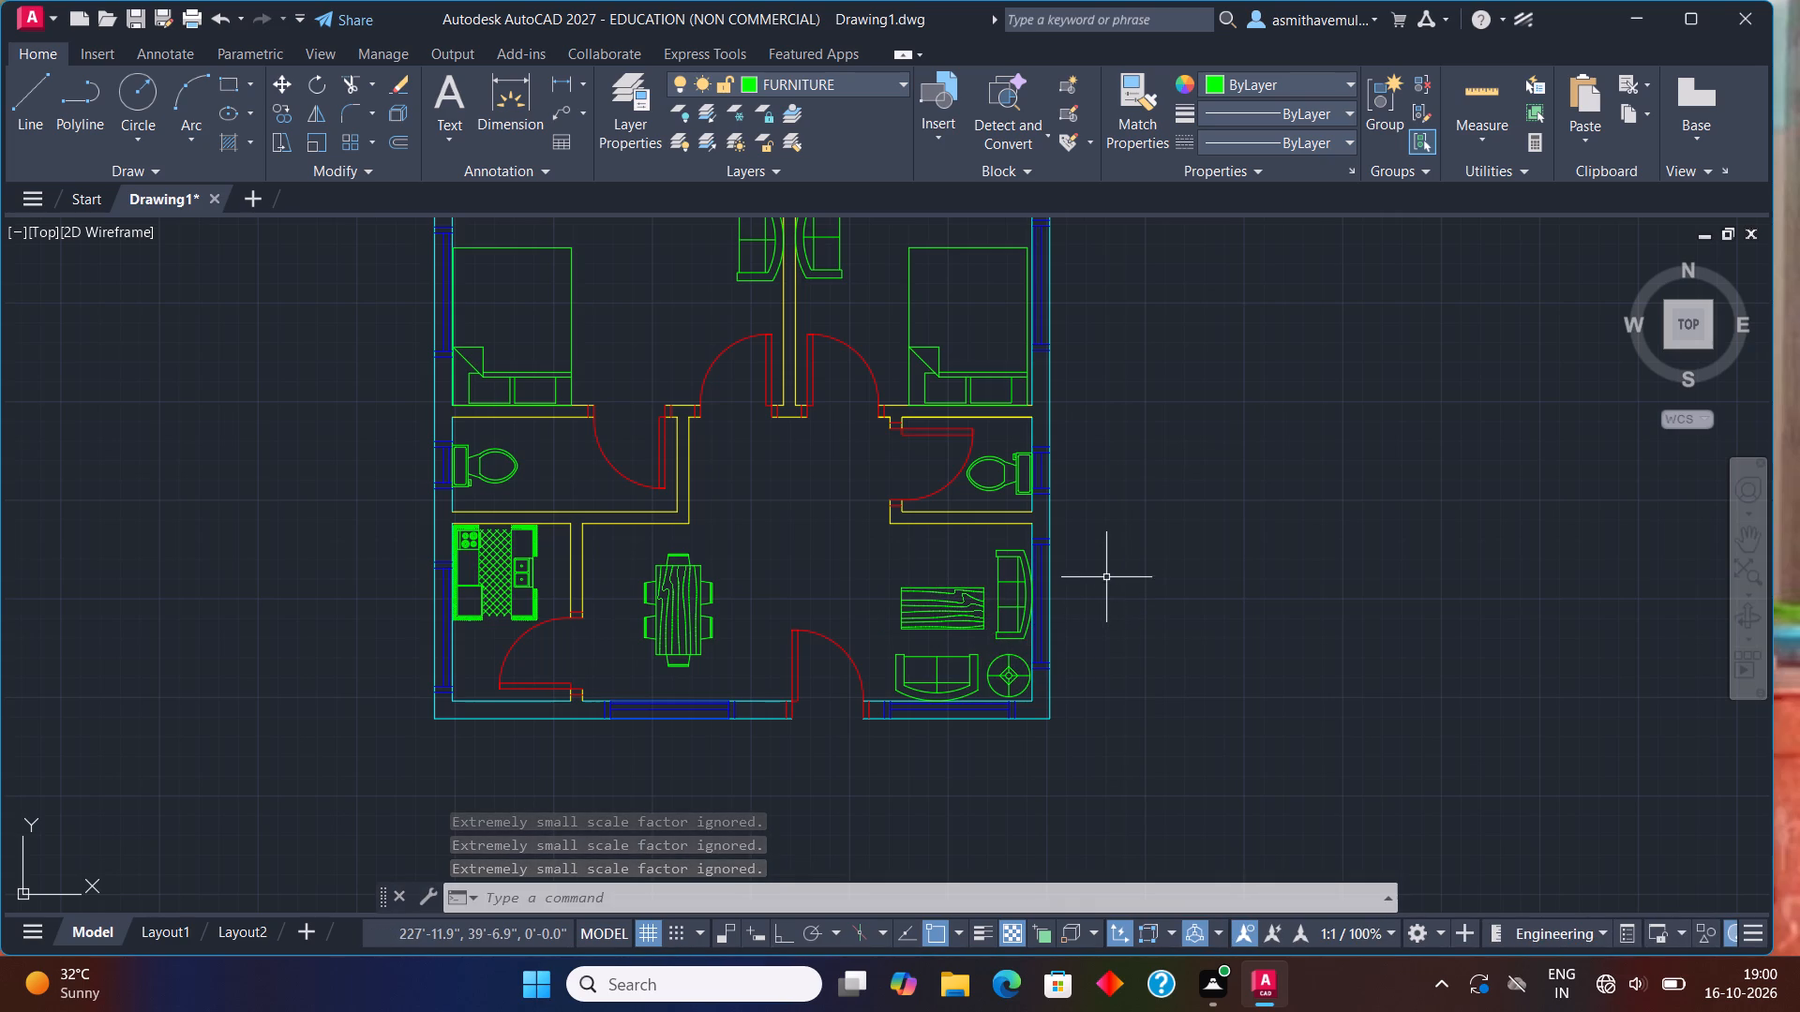
Make layer 0 the current layer.
scroll(1045, 559, "down", 1)
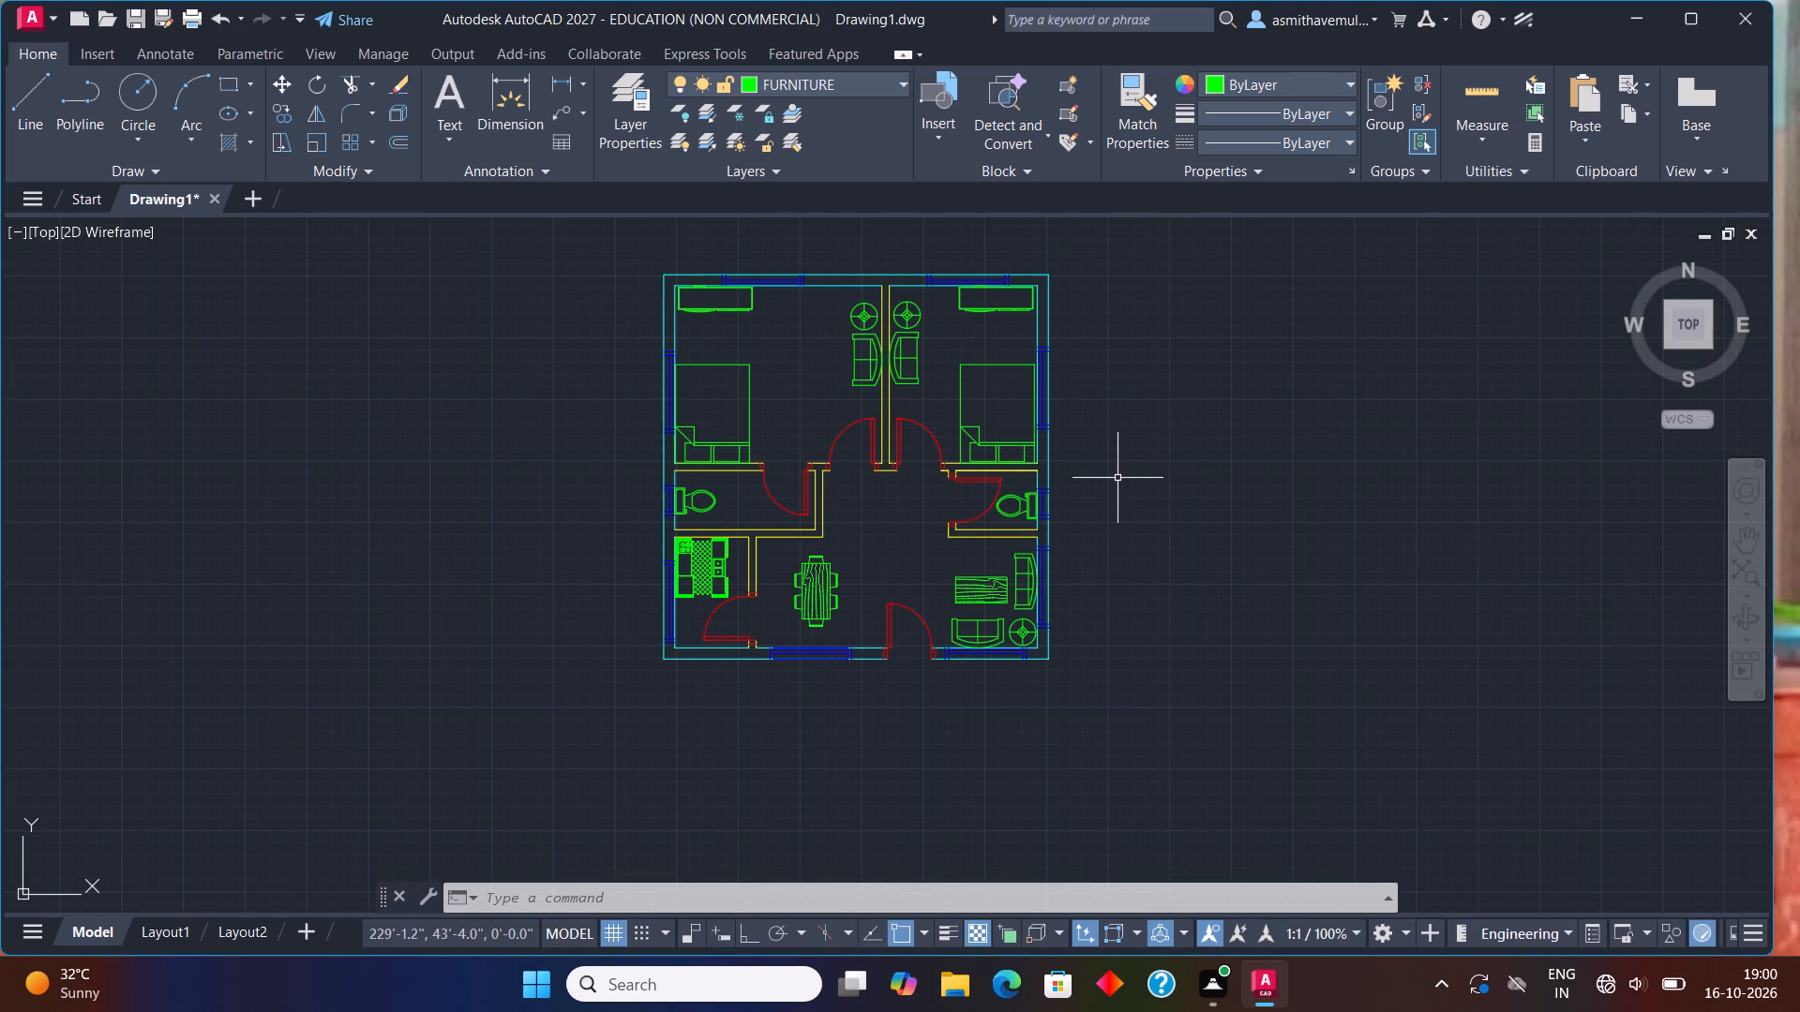
key("r")
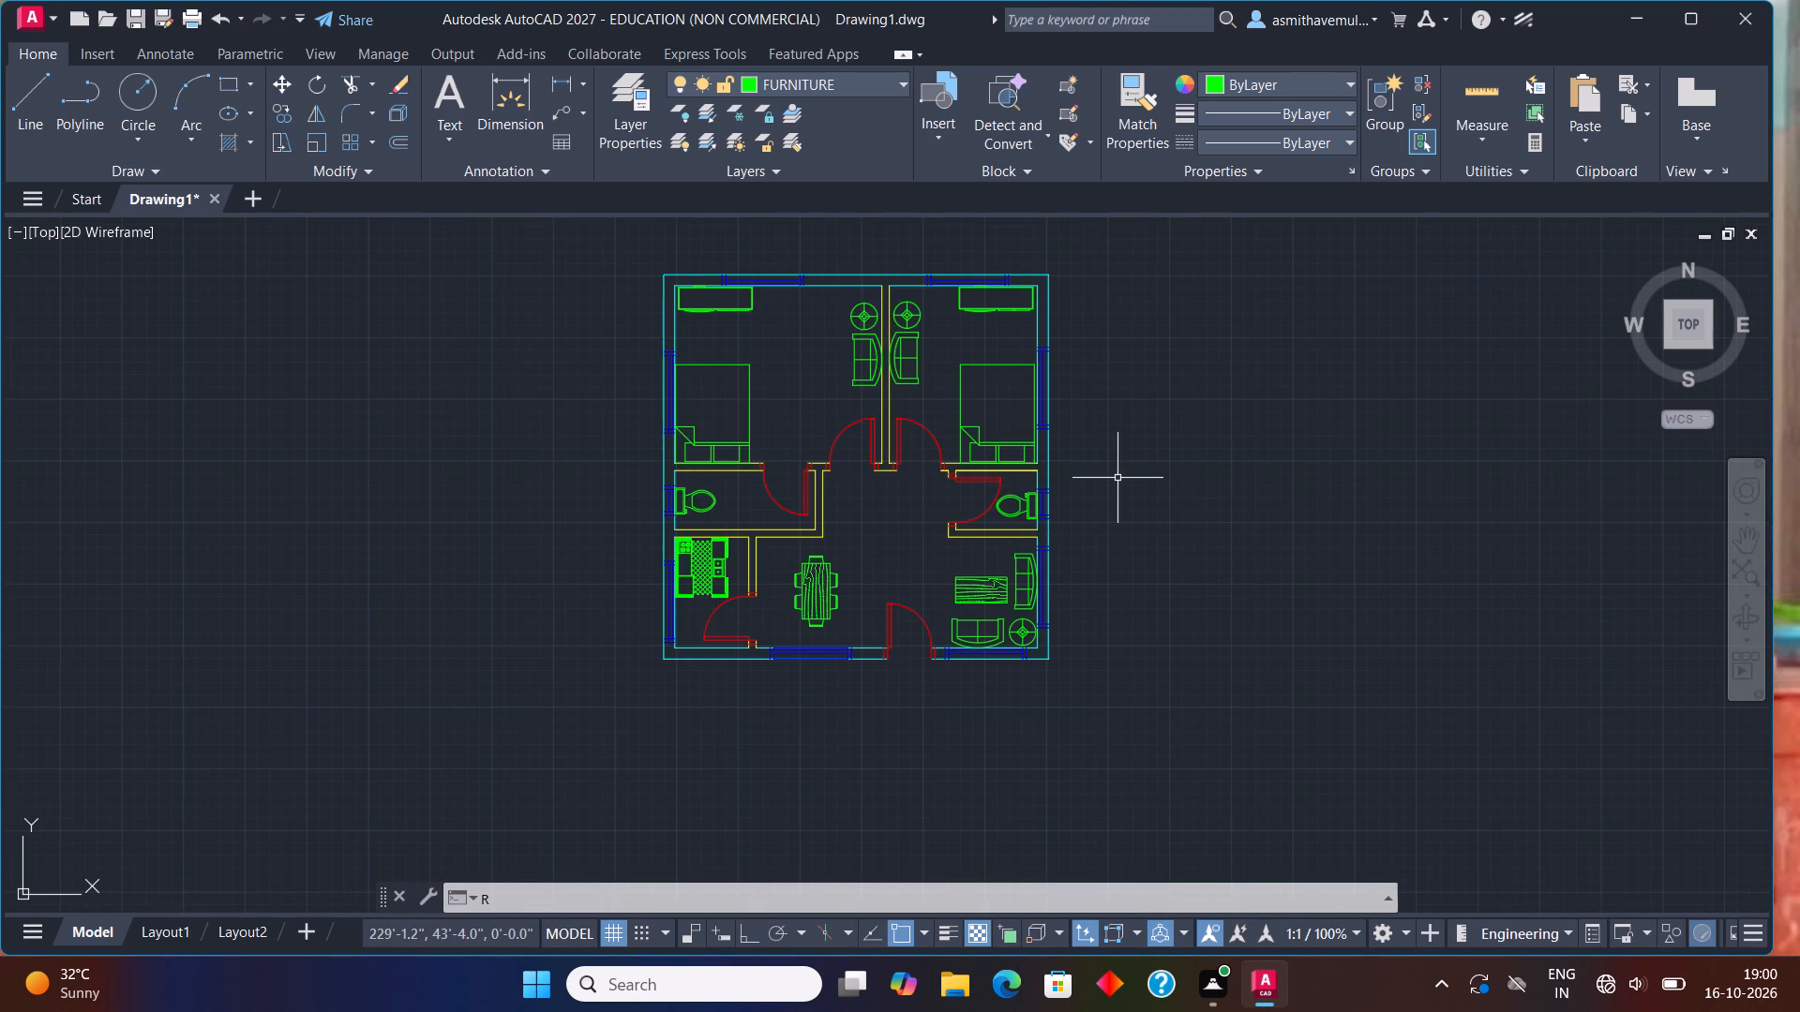
key("Escape")
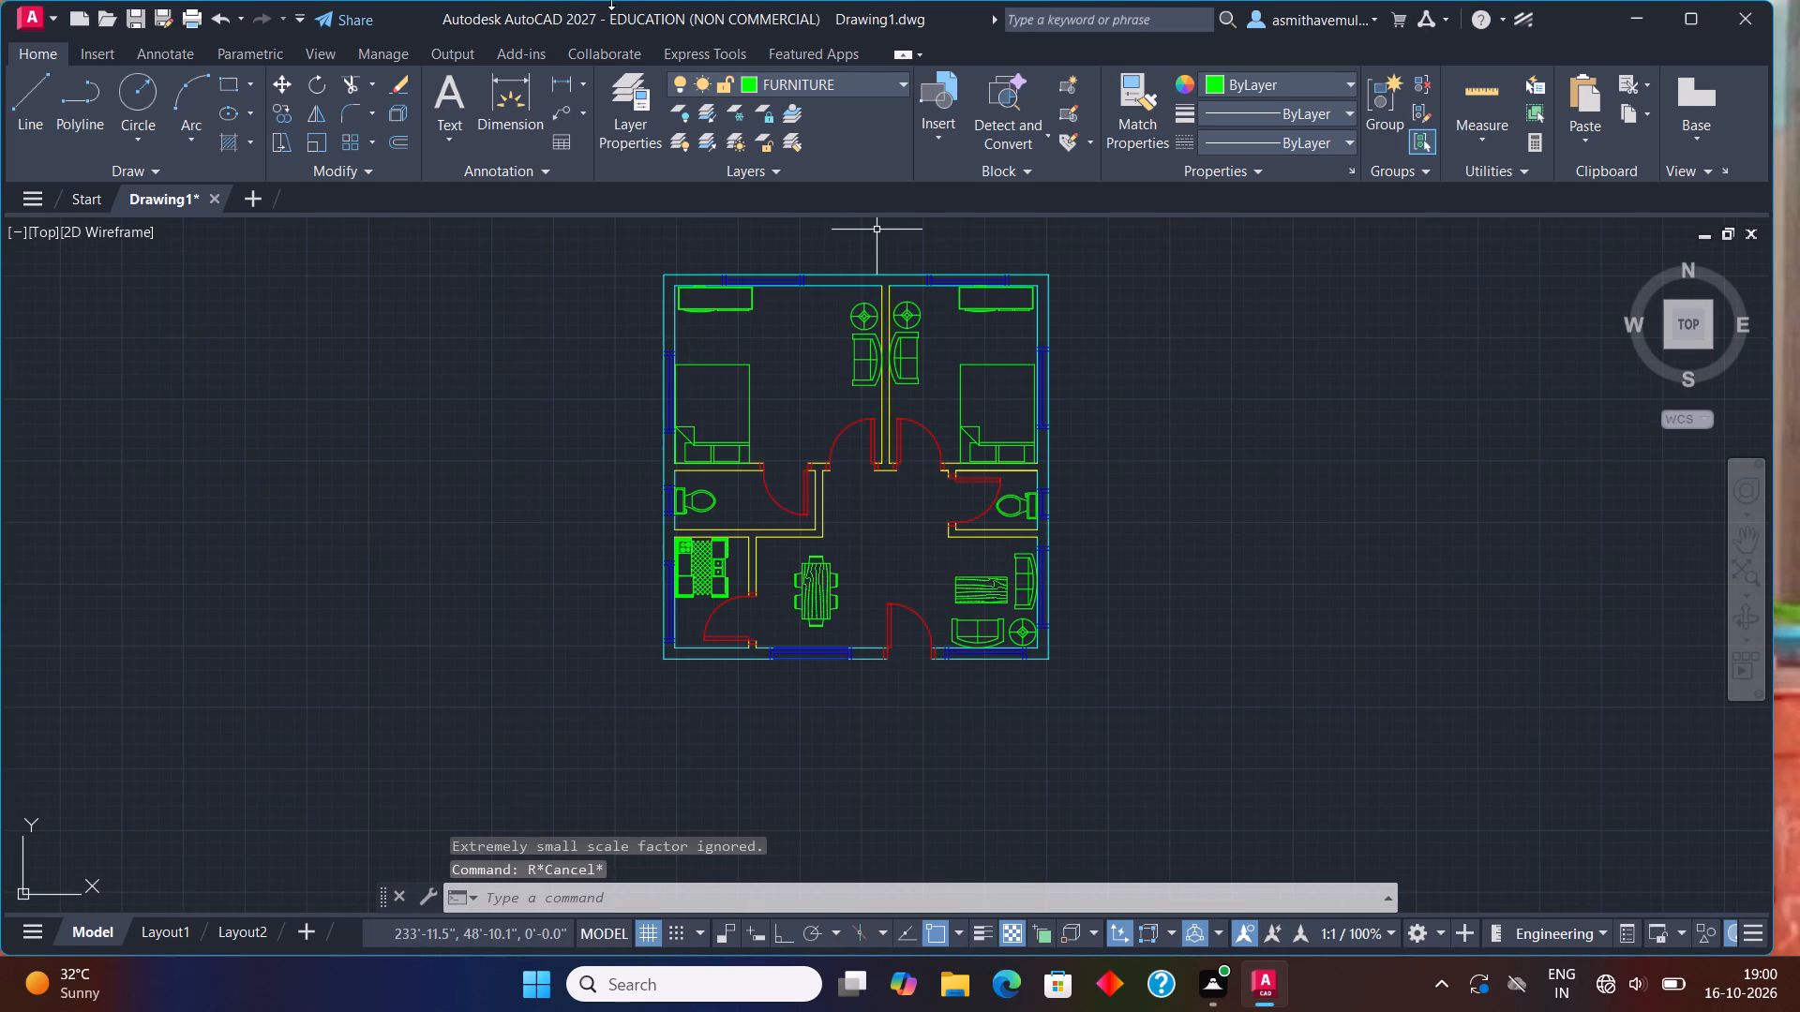
left_click(799, 74)
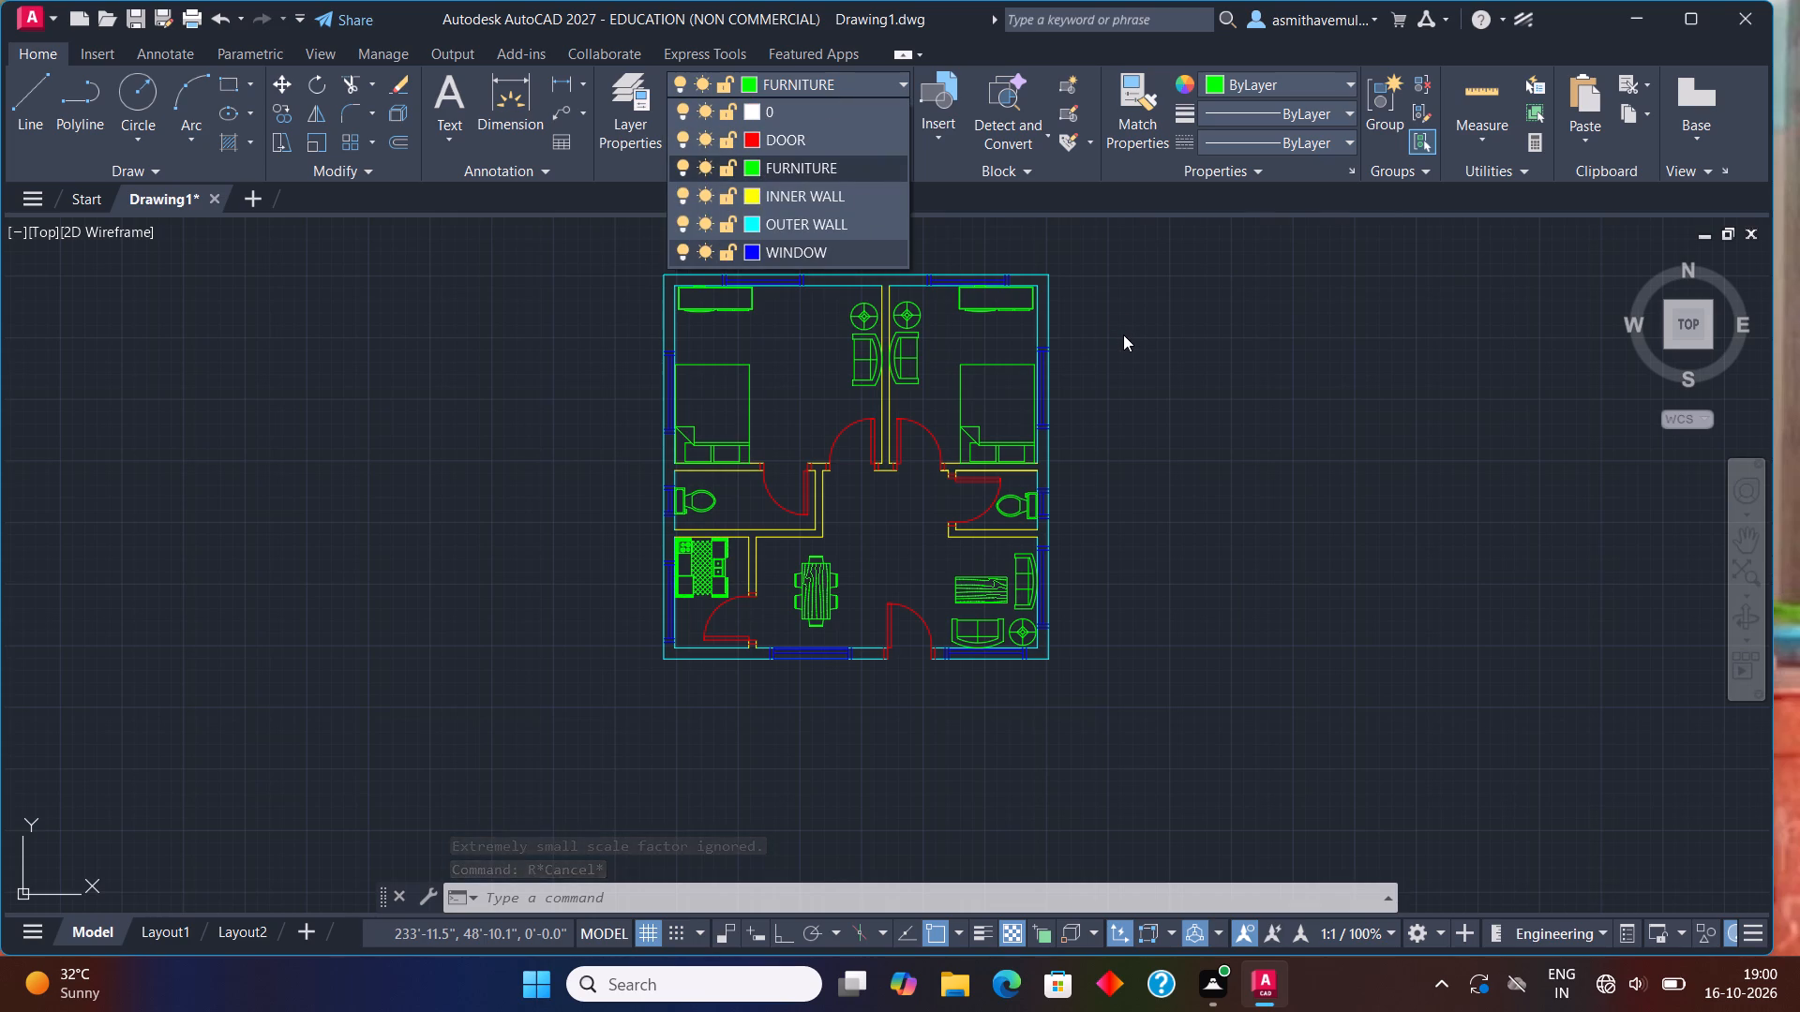
key("Escape")
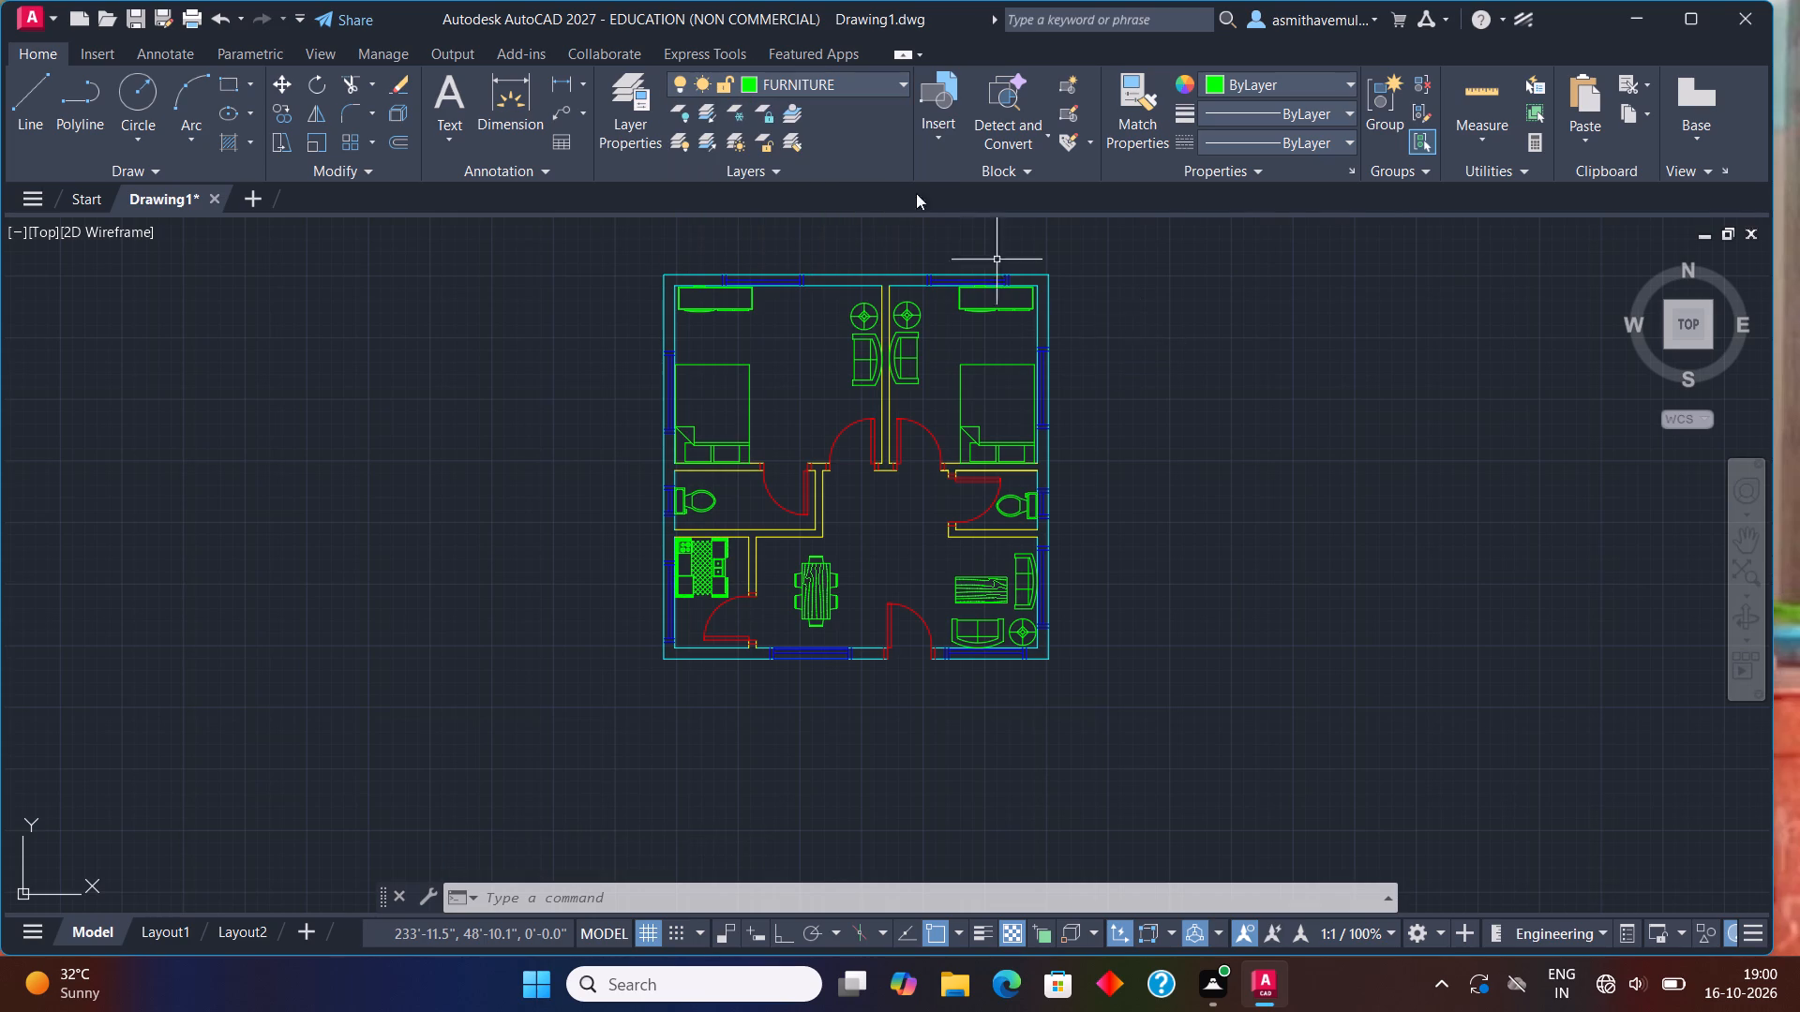
left_click(818, 77)
left_click(834, 109)
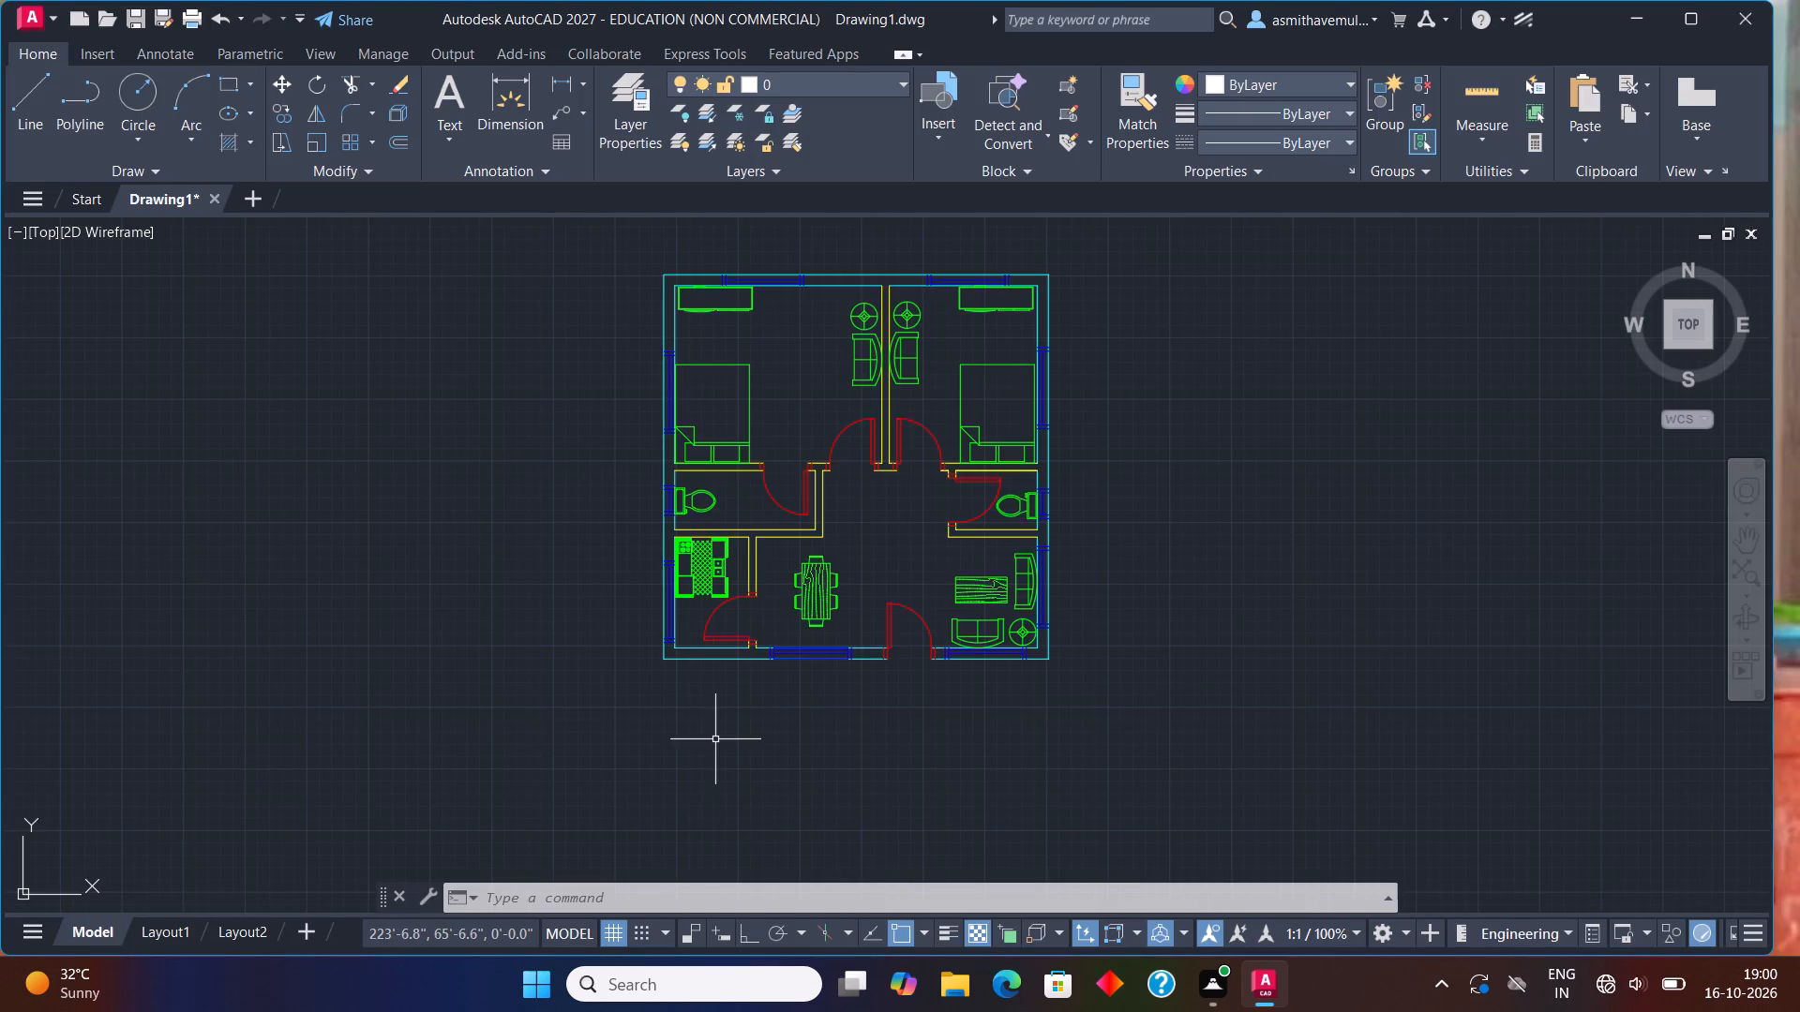
Start single-line text from a point east of the plan, with a 6" height and a 0 rotation angle.
type("TEXT")
key("Return")
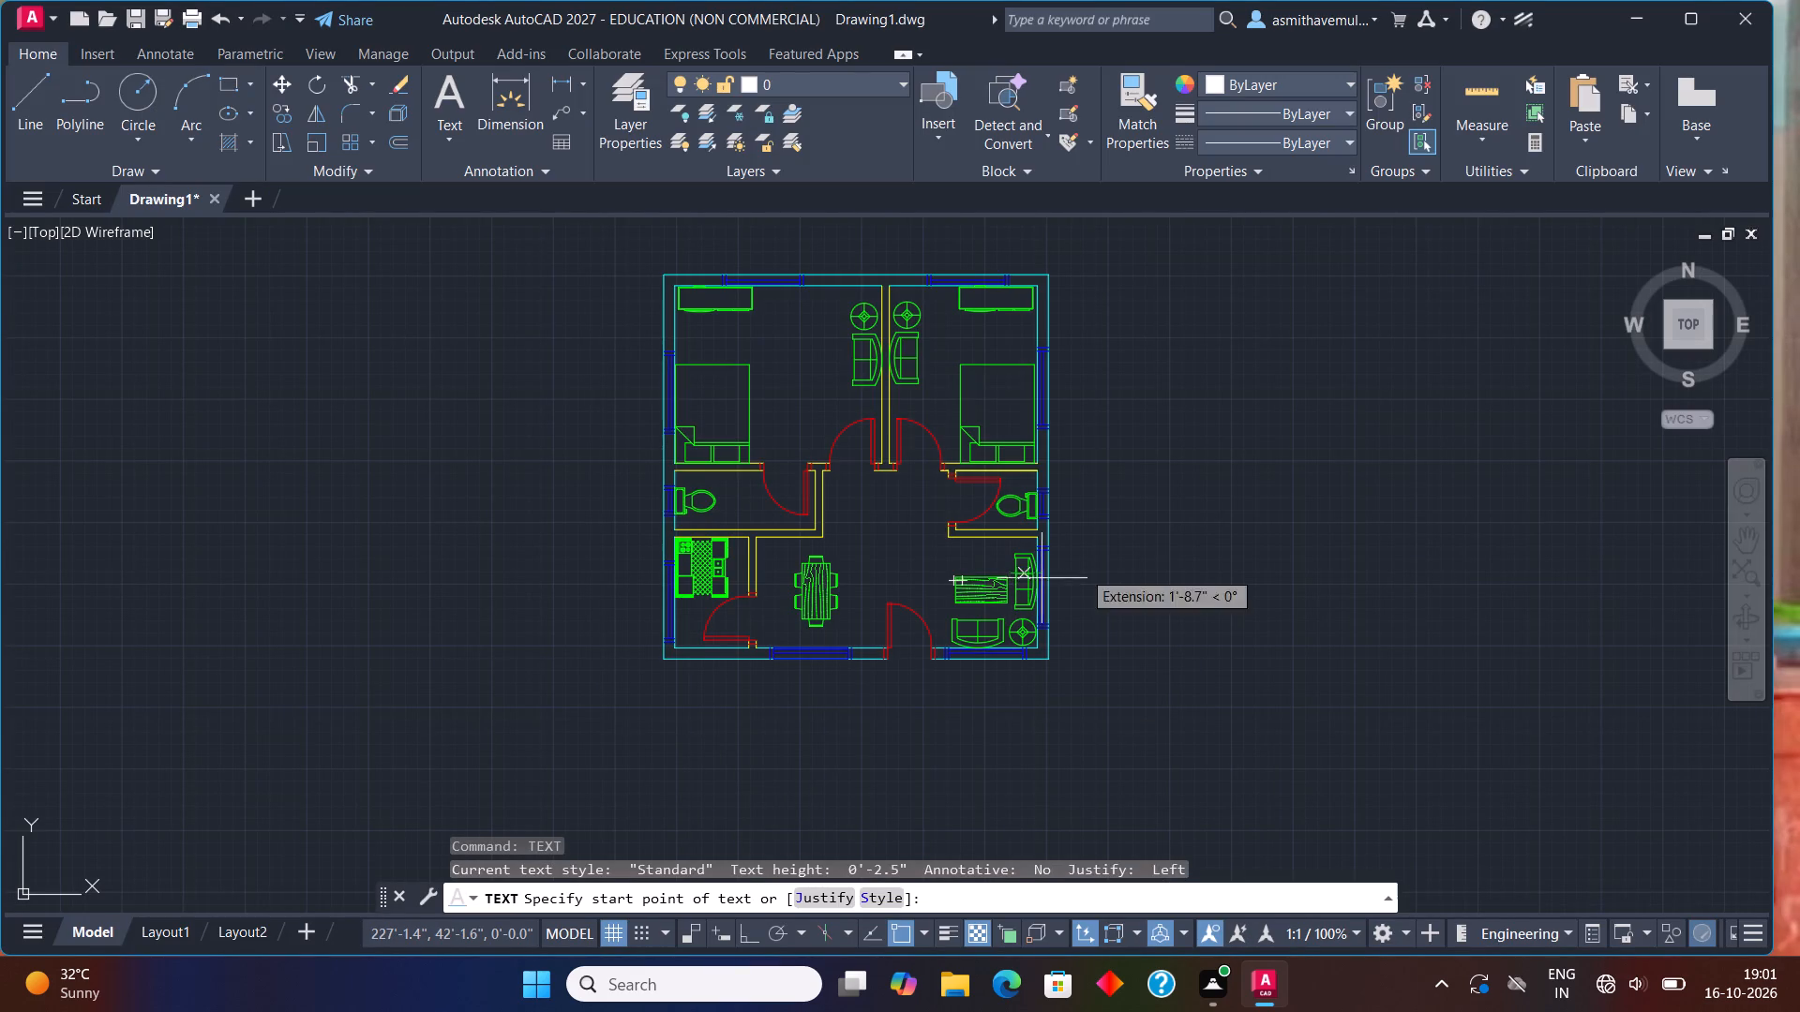
left_click(1224, 518)
key("6")
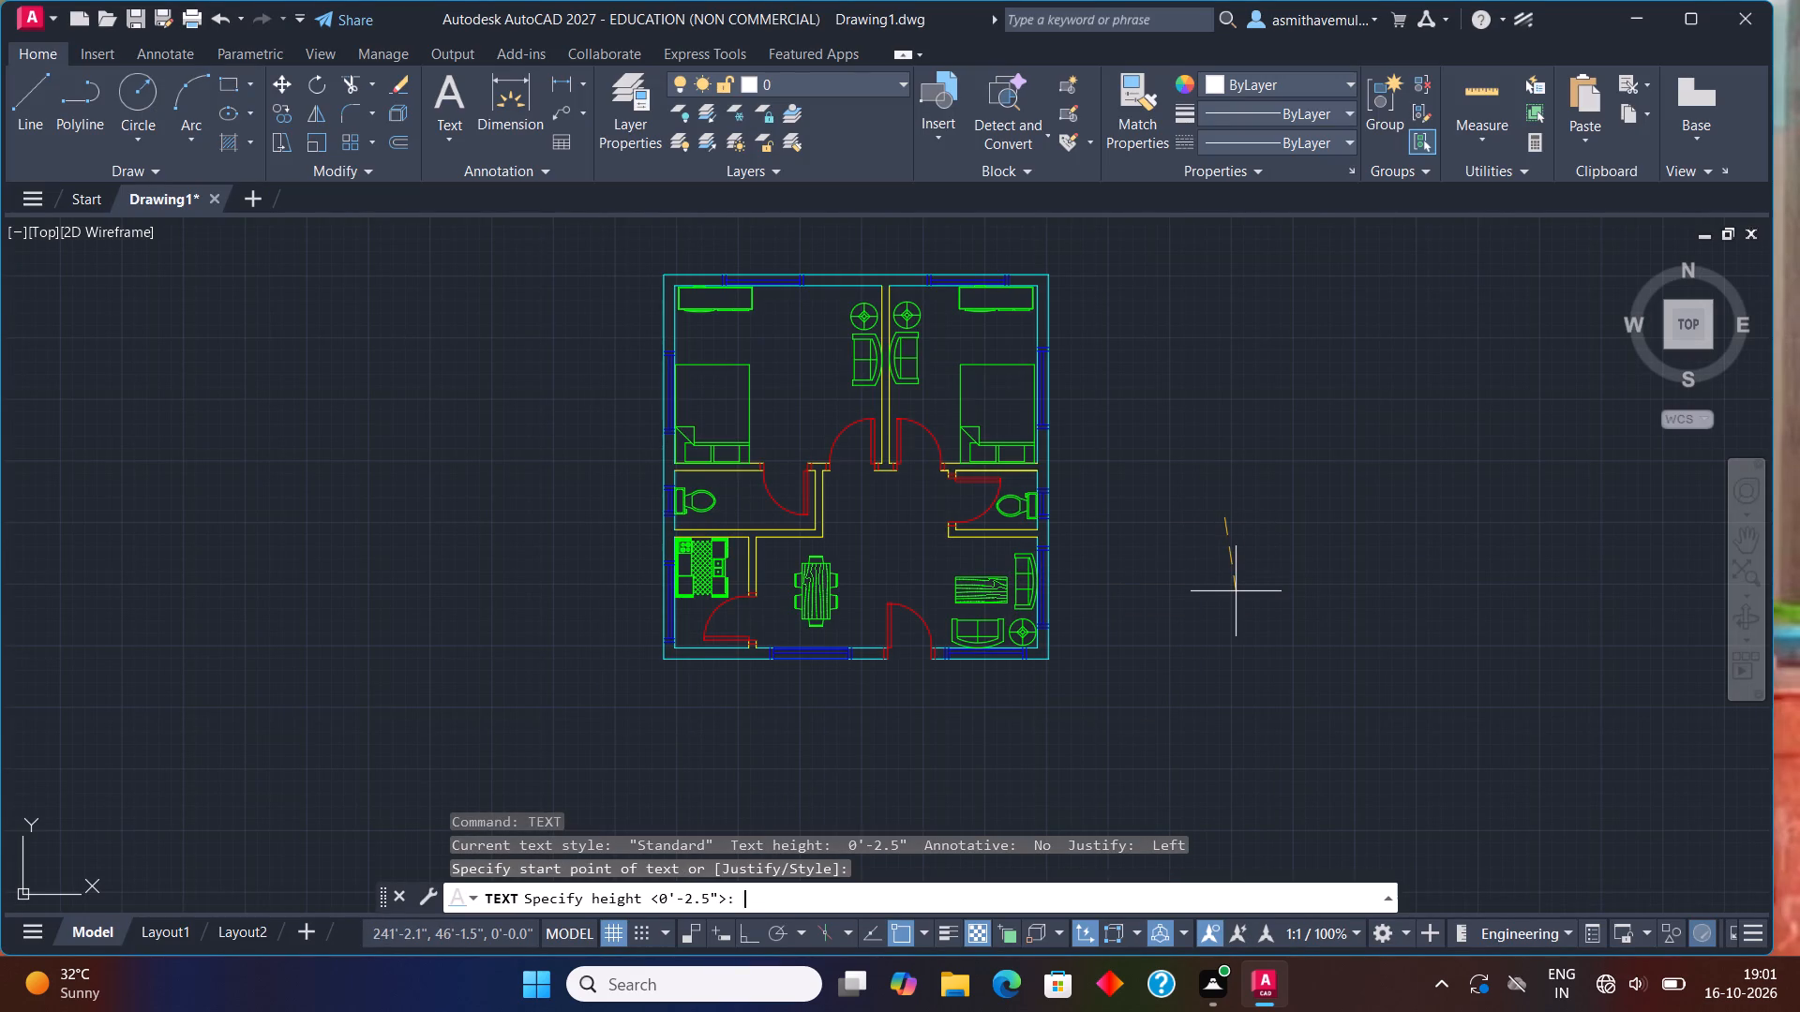
key("shift+quotedbl")
key("Return")
key("0")
key("Return")
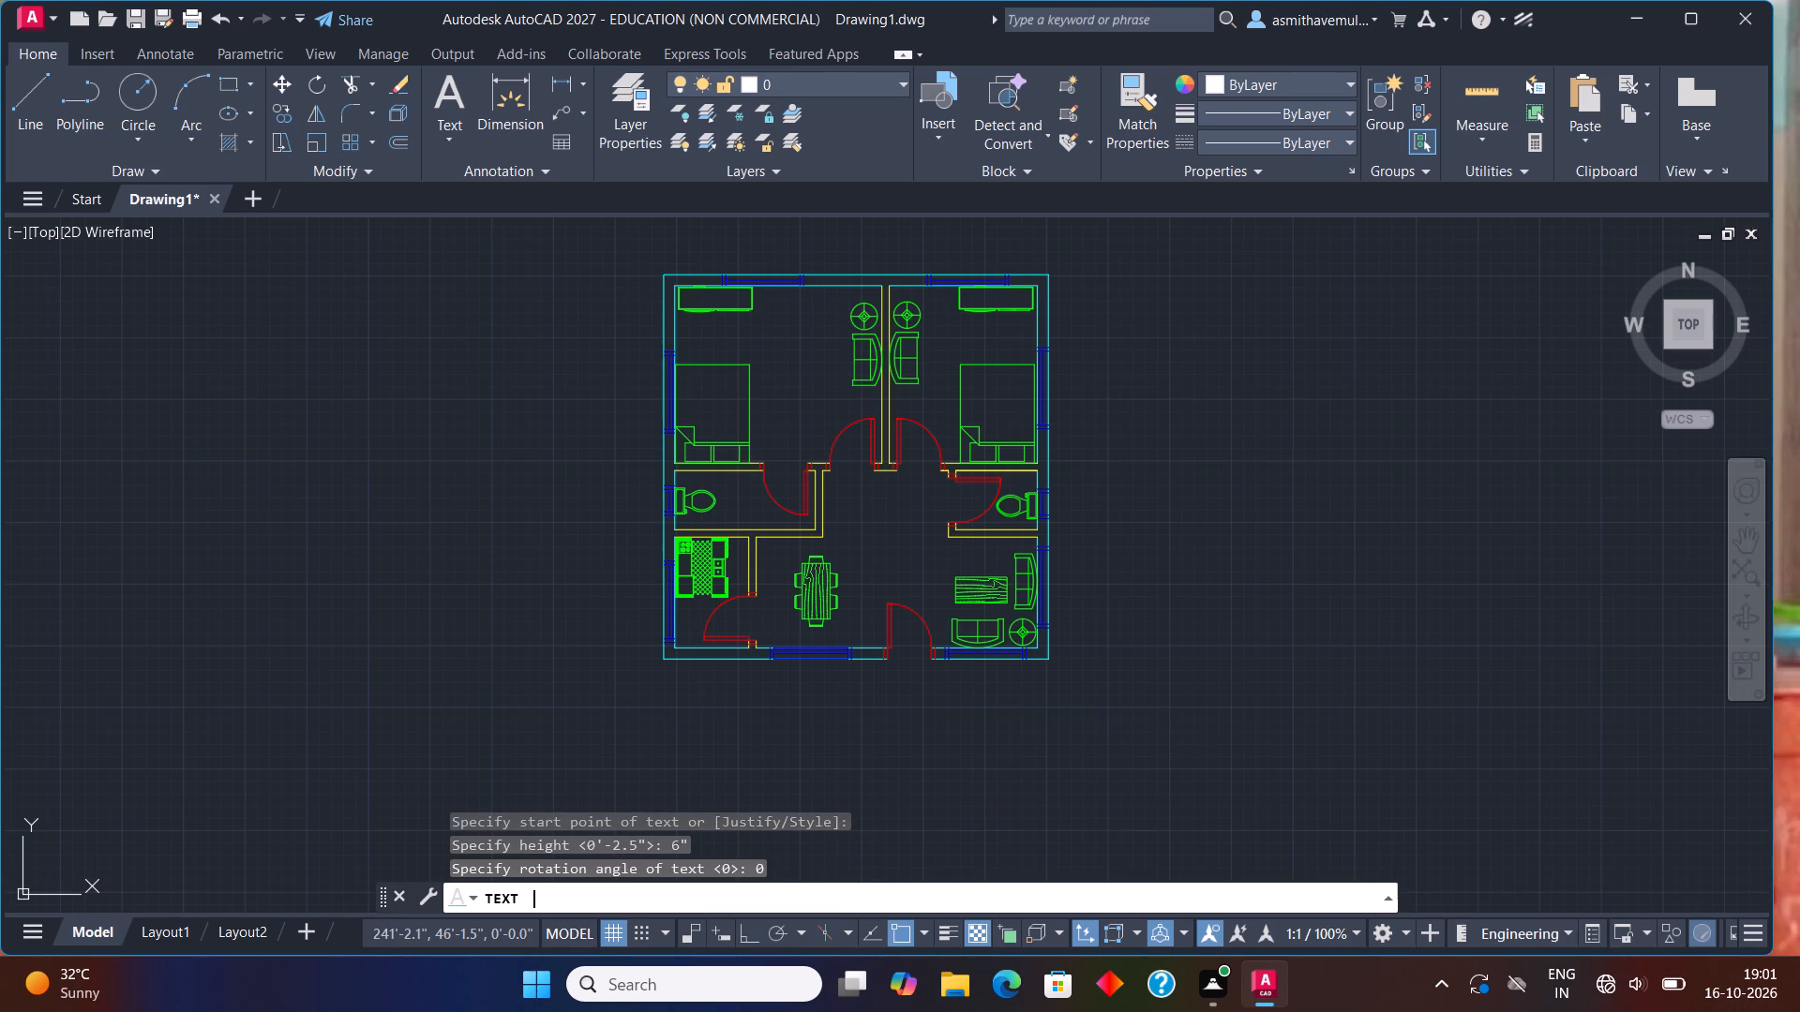
Label the northwest bedroom, east of its bed, with three lines reading MASTER, BED ROOM and 14'X12'.
scroll(768, 401, "up", 1)
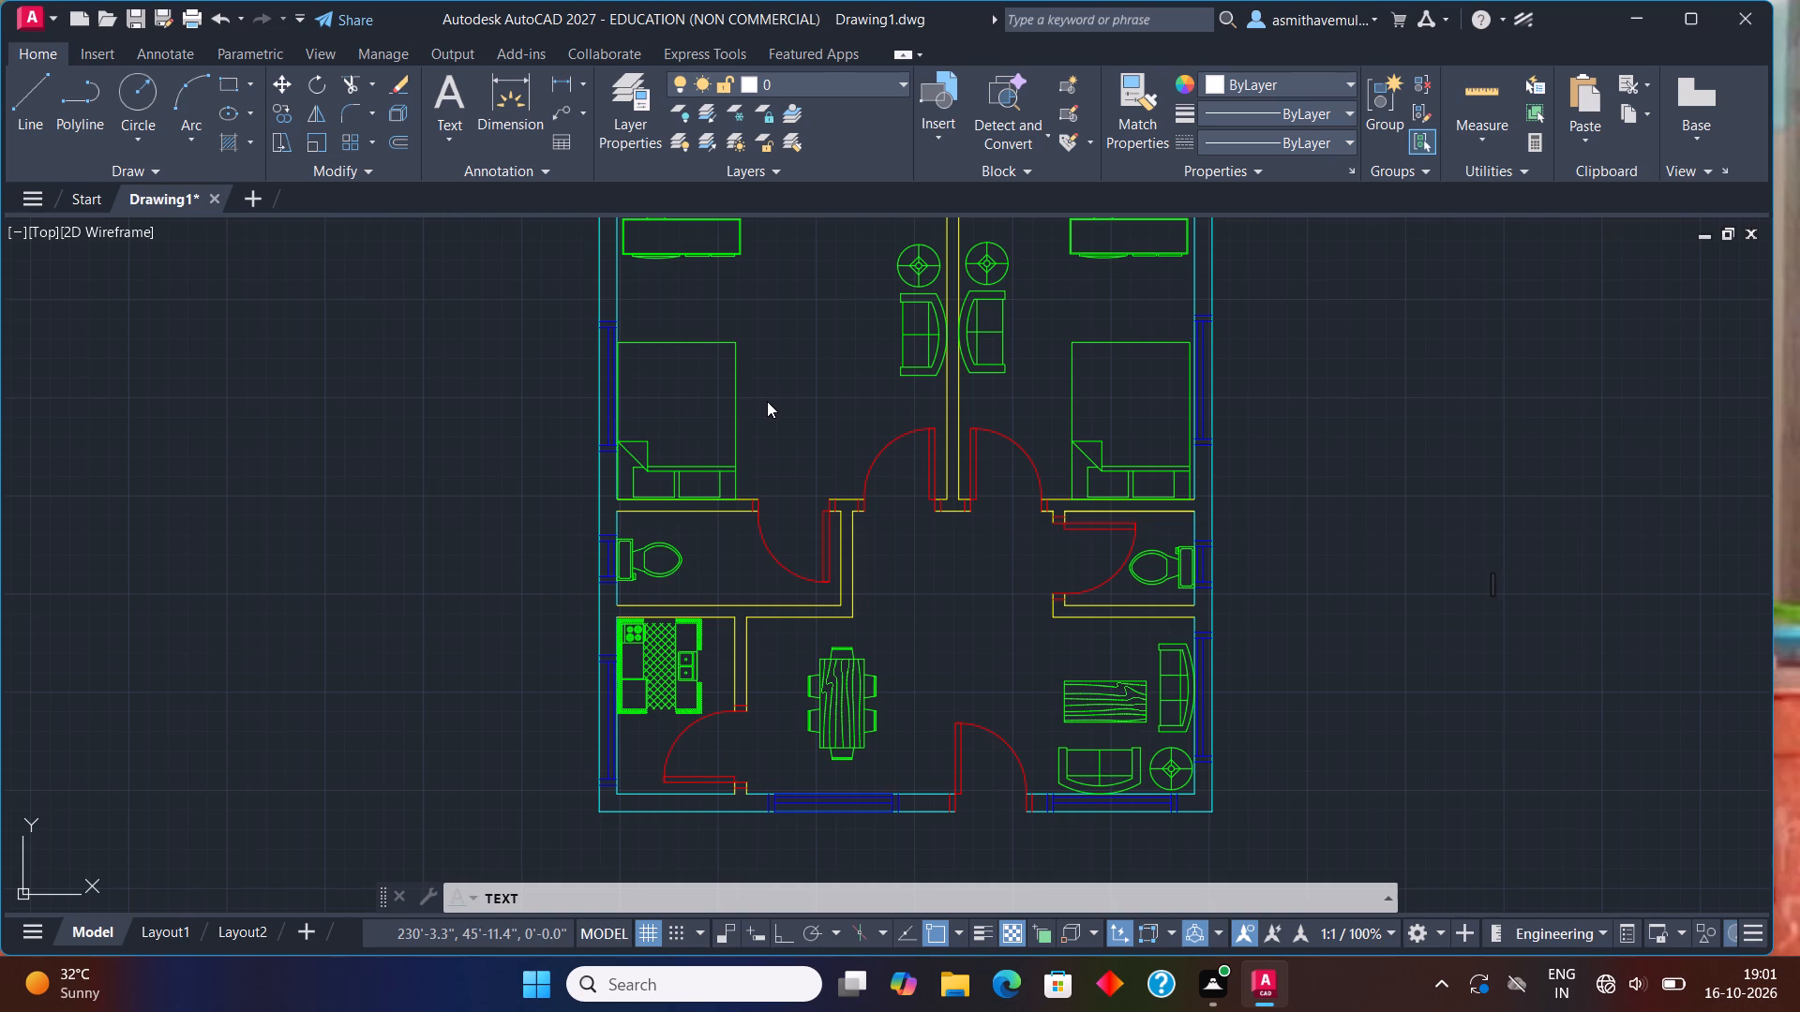
scroll(764, 400, "up", 1)
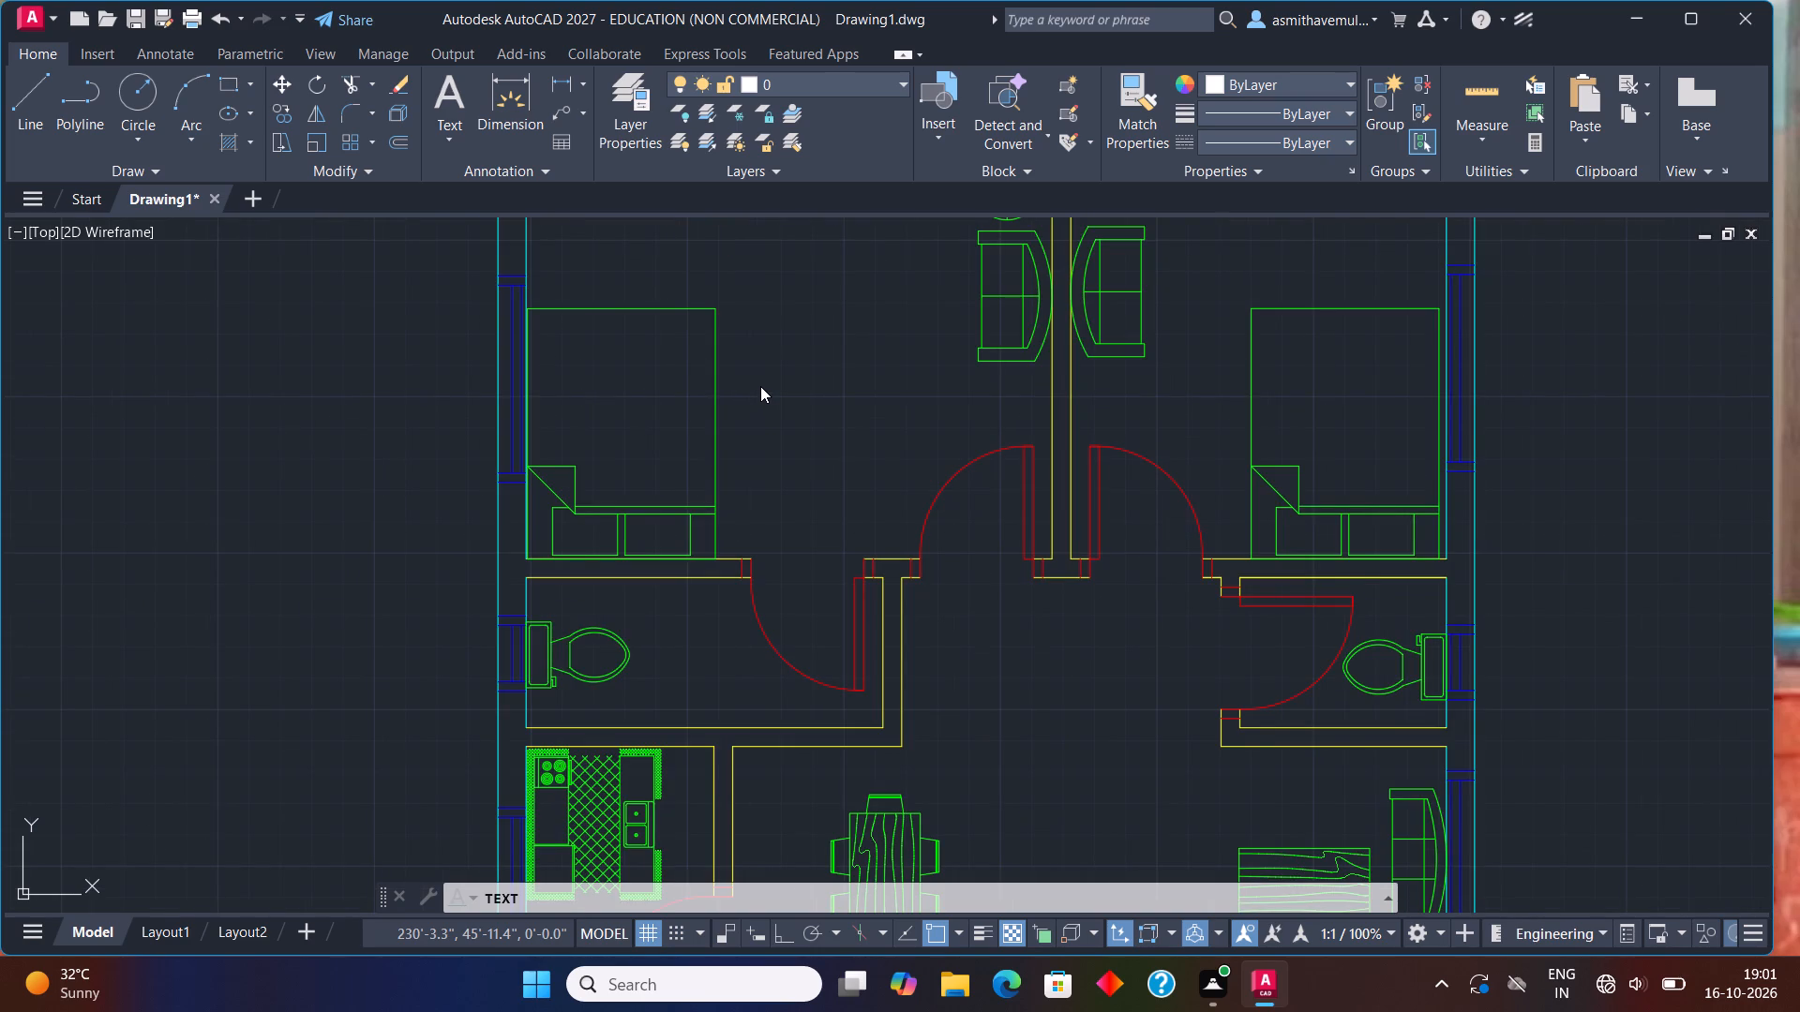
left_click(769, 385)
scroll(782, 394, "up", 1)
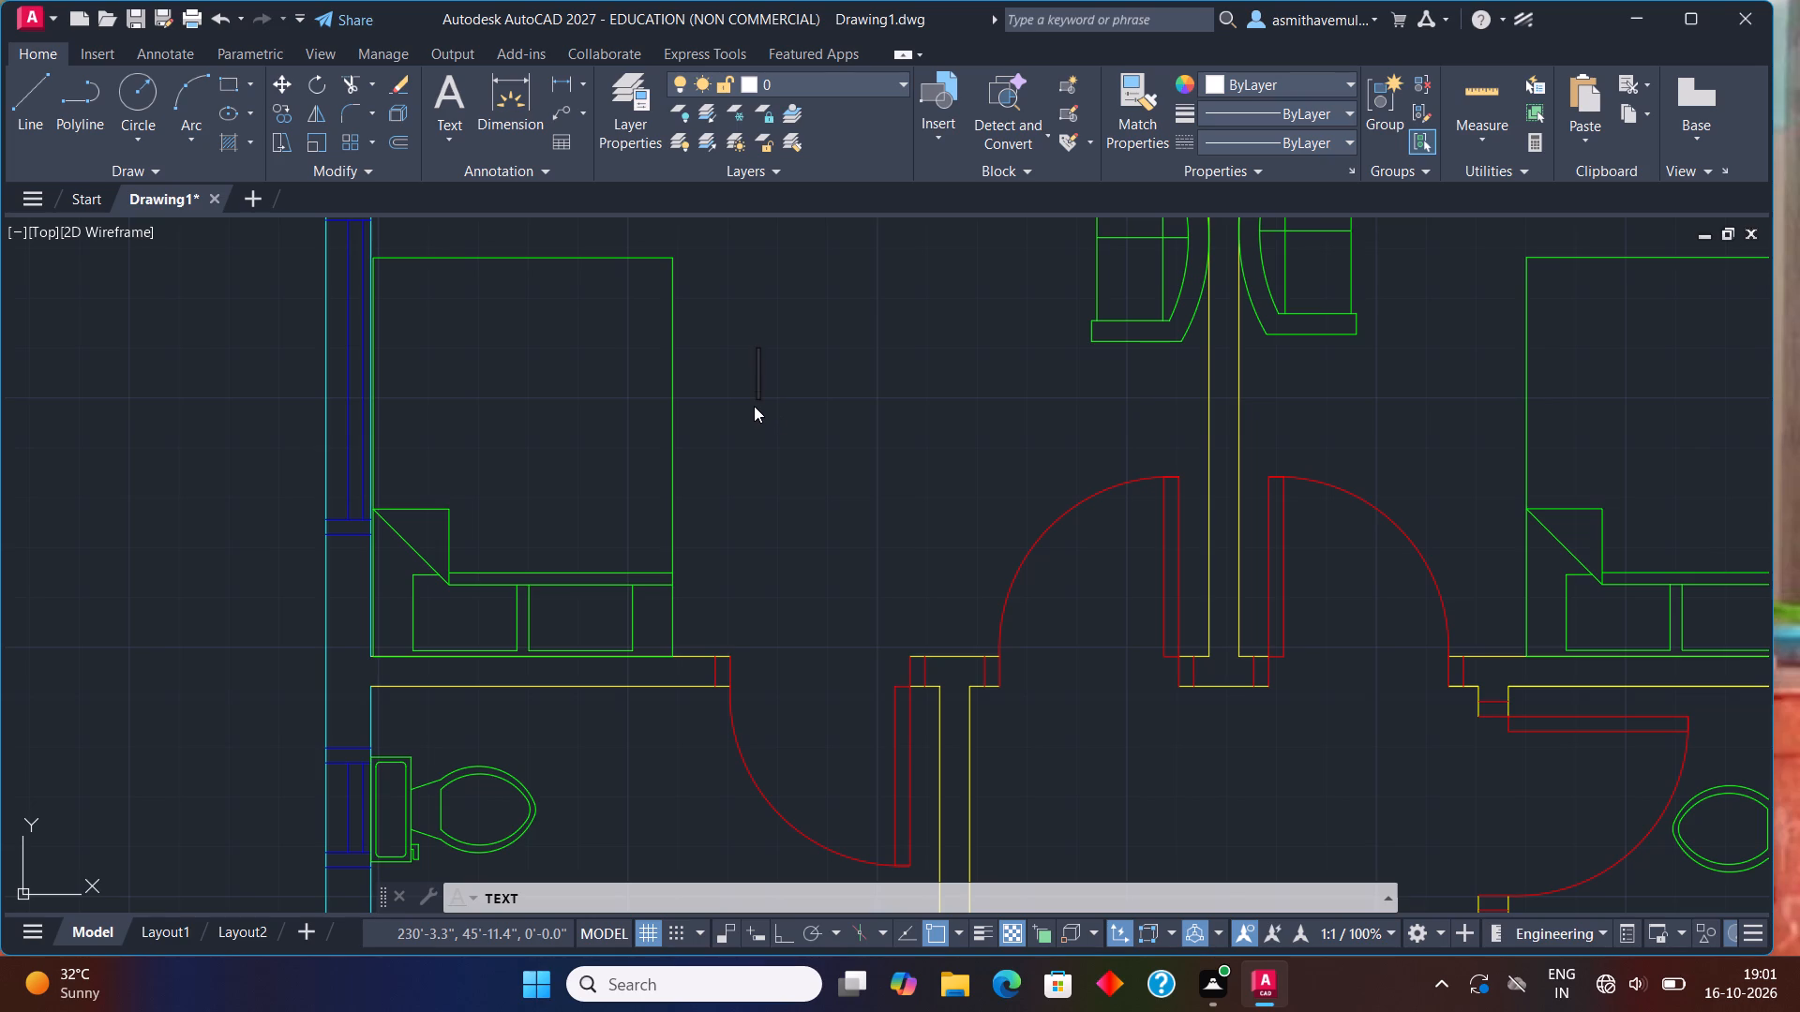
type("MASTER")
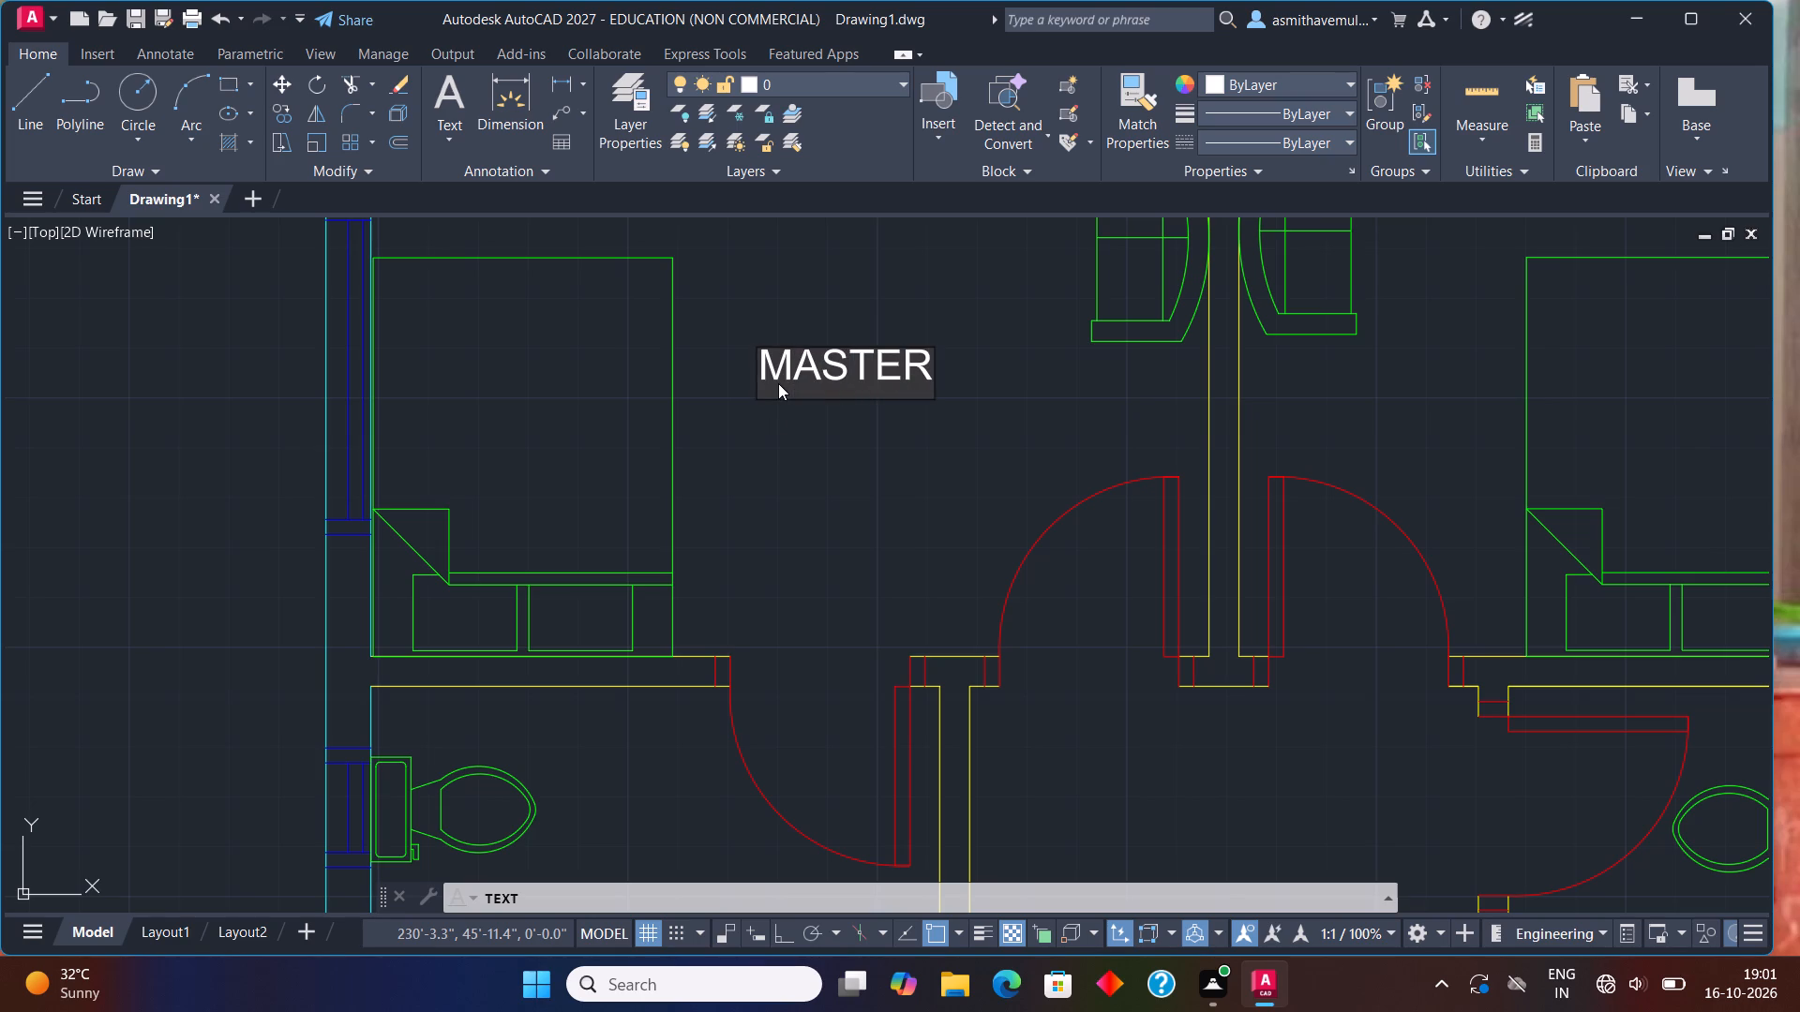
key("Return")
type("BED ROOM")
key("Return")
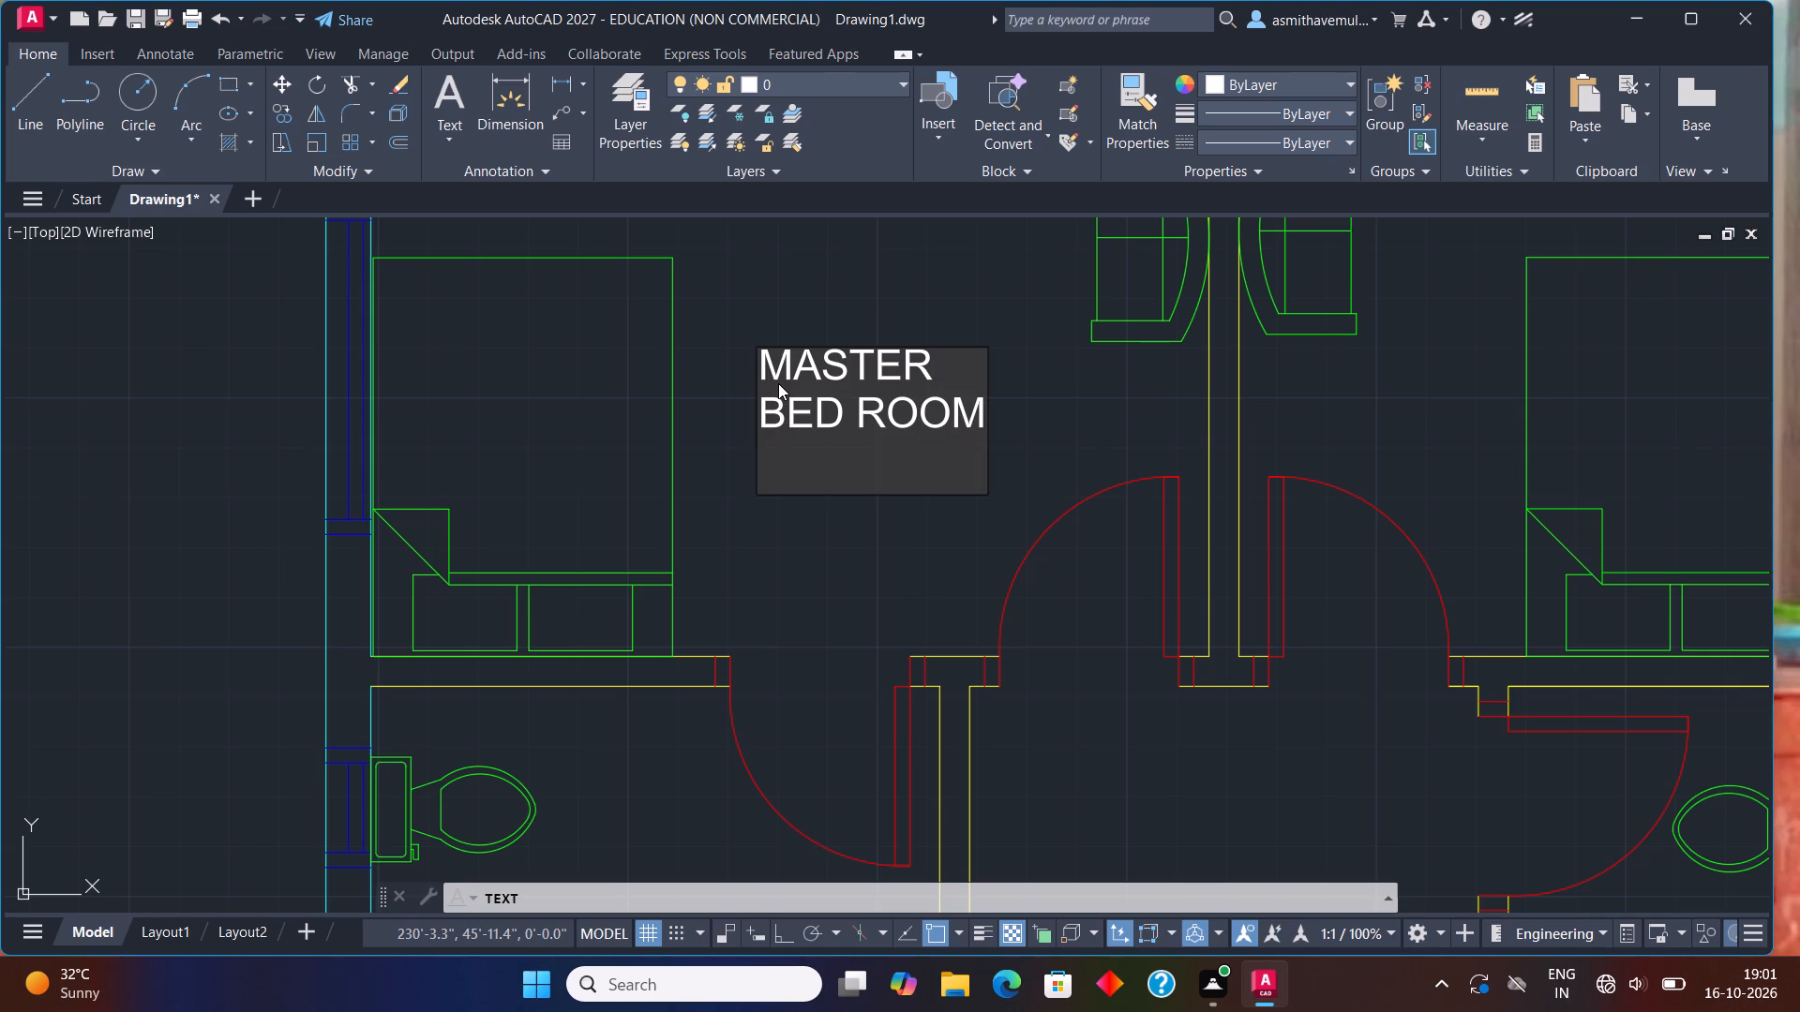
key("1")
key("4")
type("'X")
type("12")
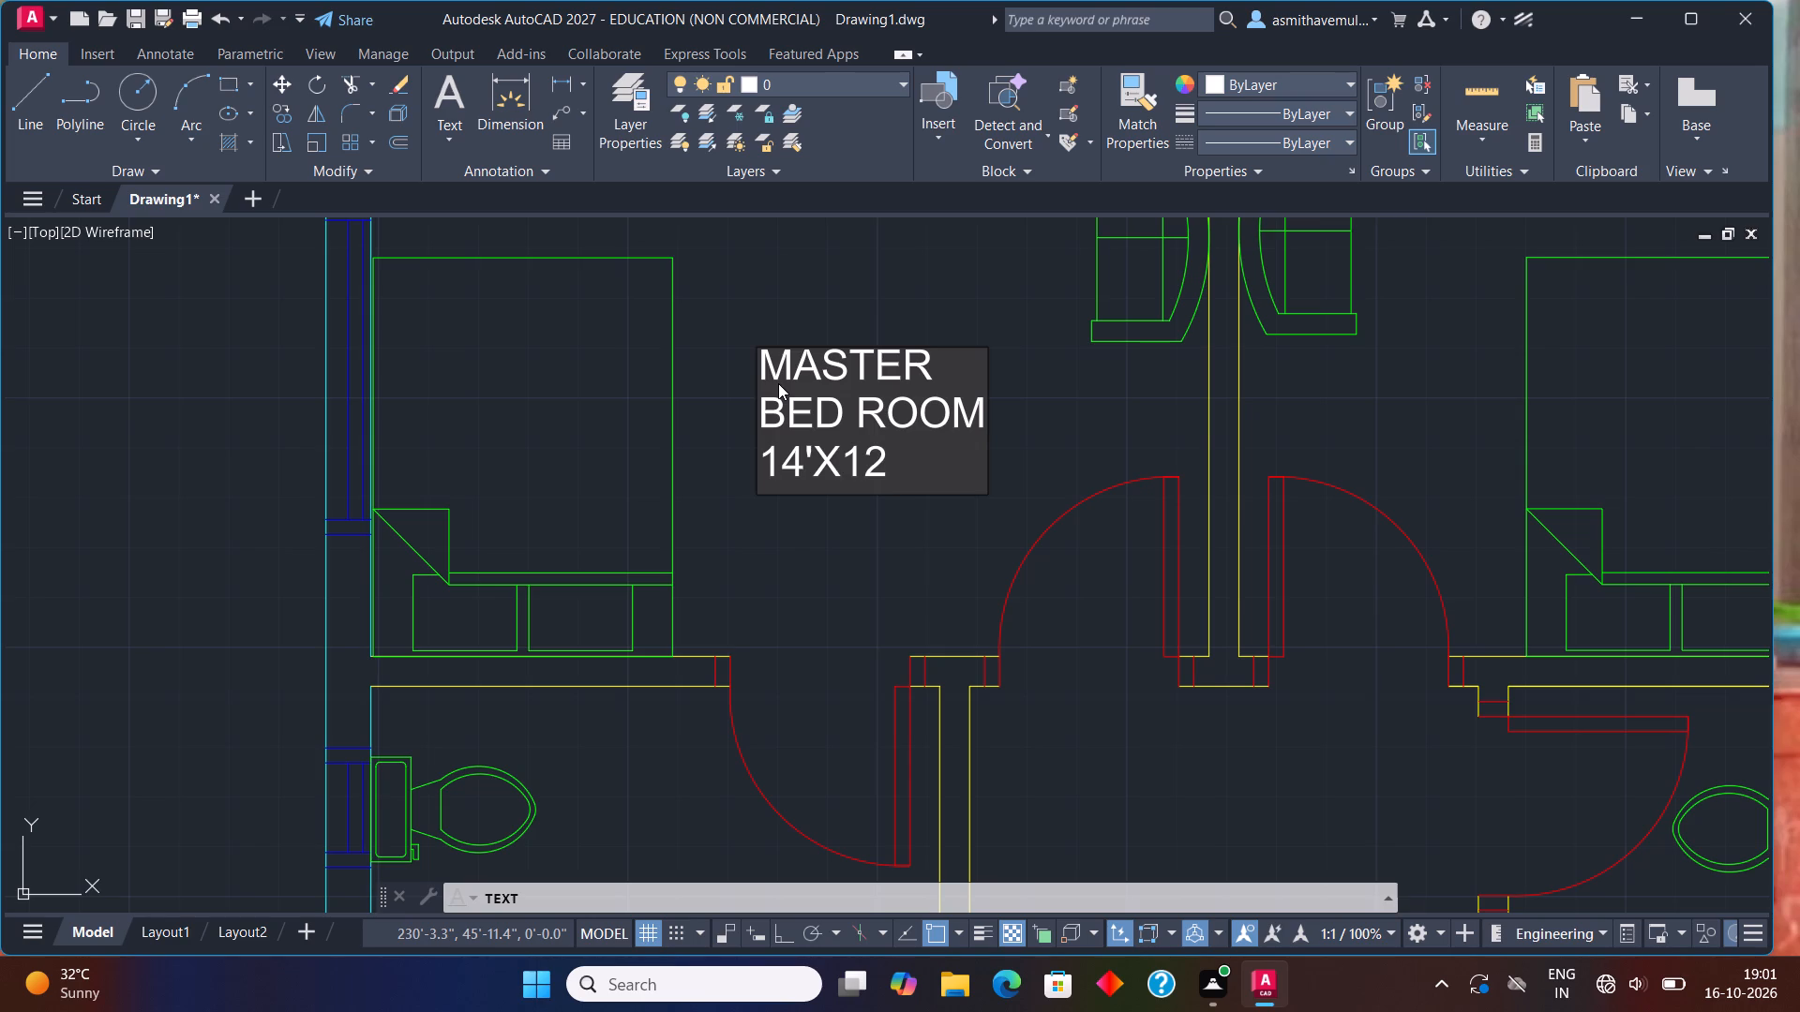
key("apostrophe")
Label the northeast bedroom, in the space north of its bed, with two lines reading BED ROOM and 12'X12'.
scroll(951, 682, "down", 1)
middle_click_drag(1260, 565, 916, 782)
scroll(954, 570, "up", 1)
left_click(1002, 528)
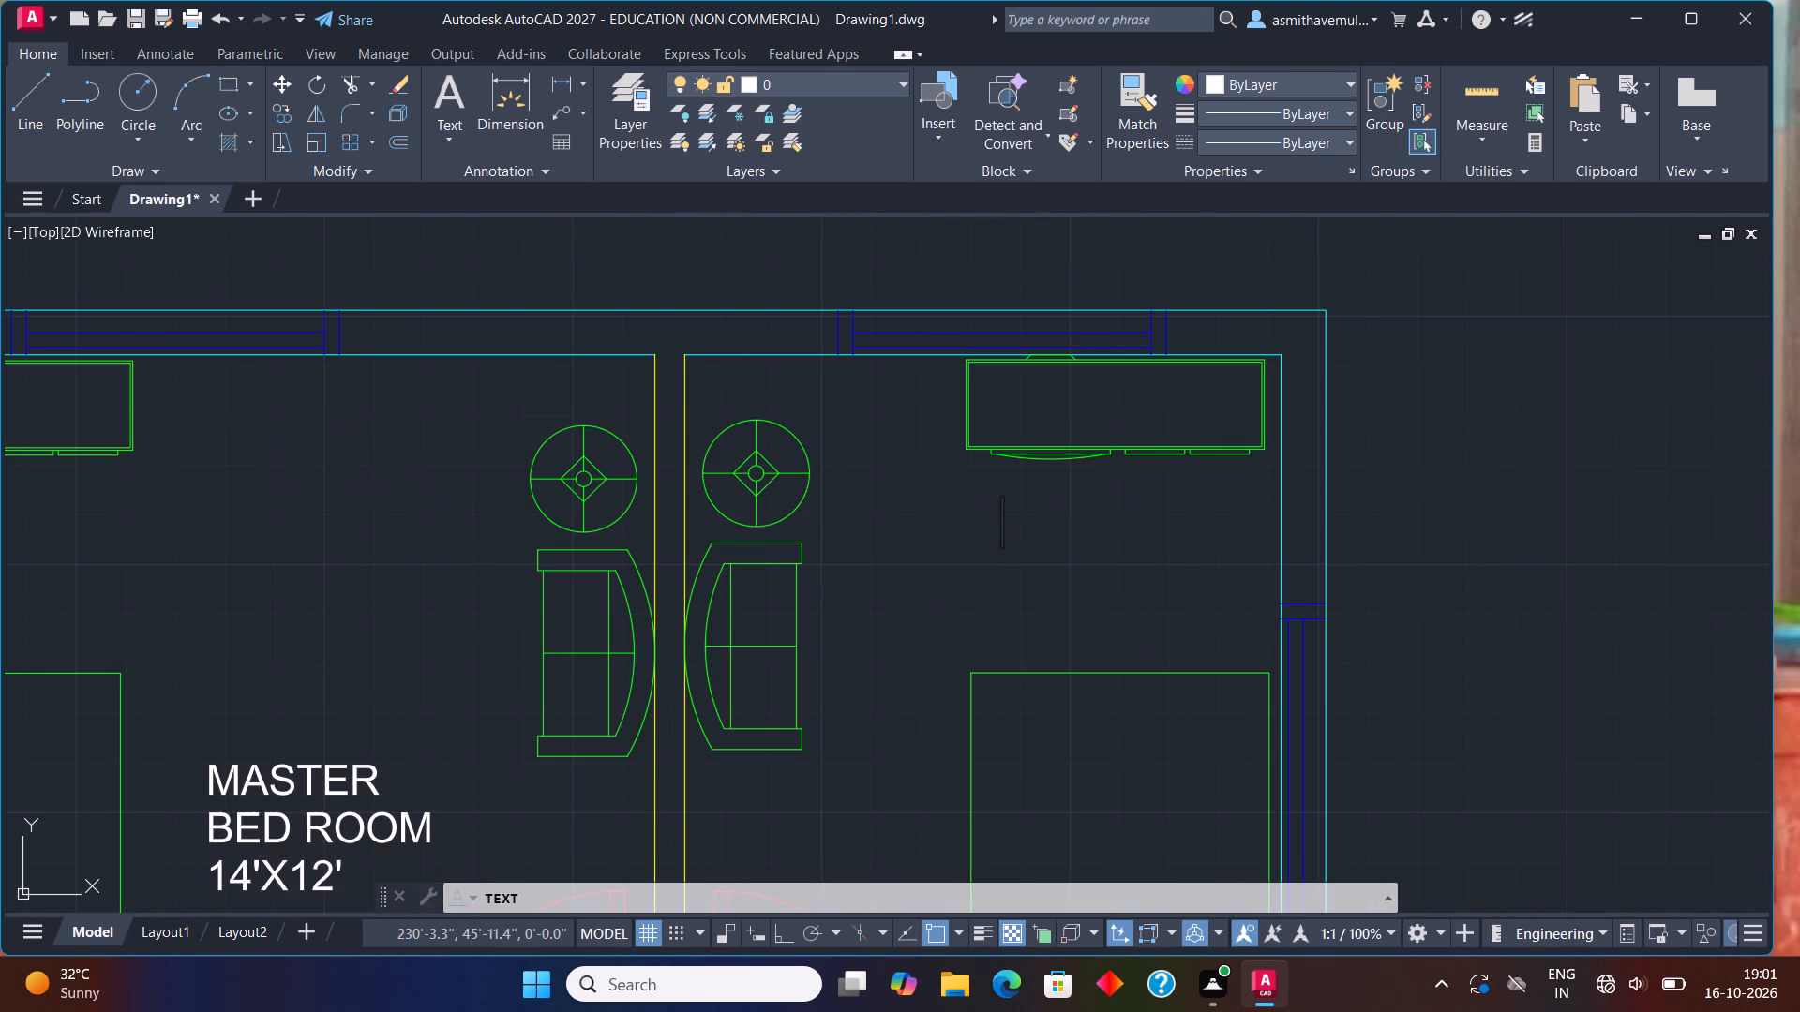
type("BED R")
type("OO")
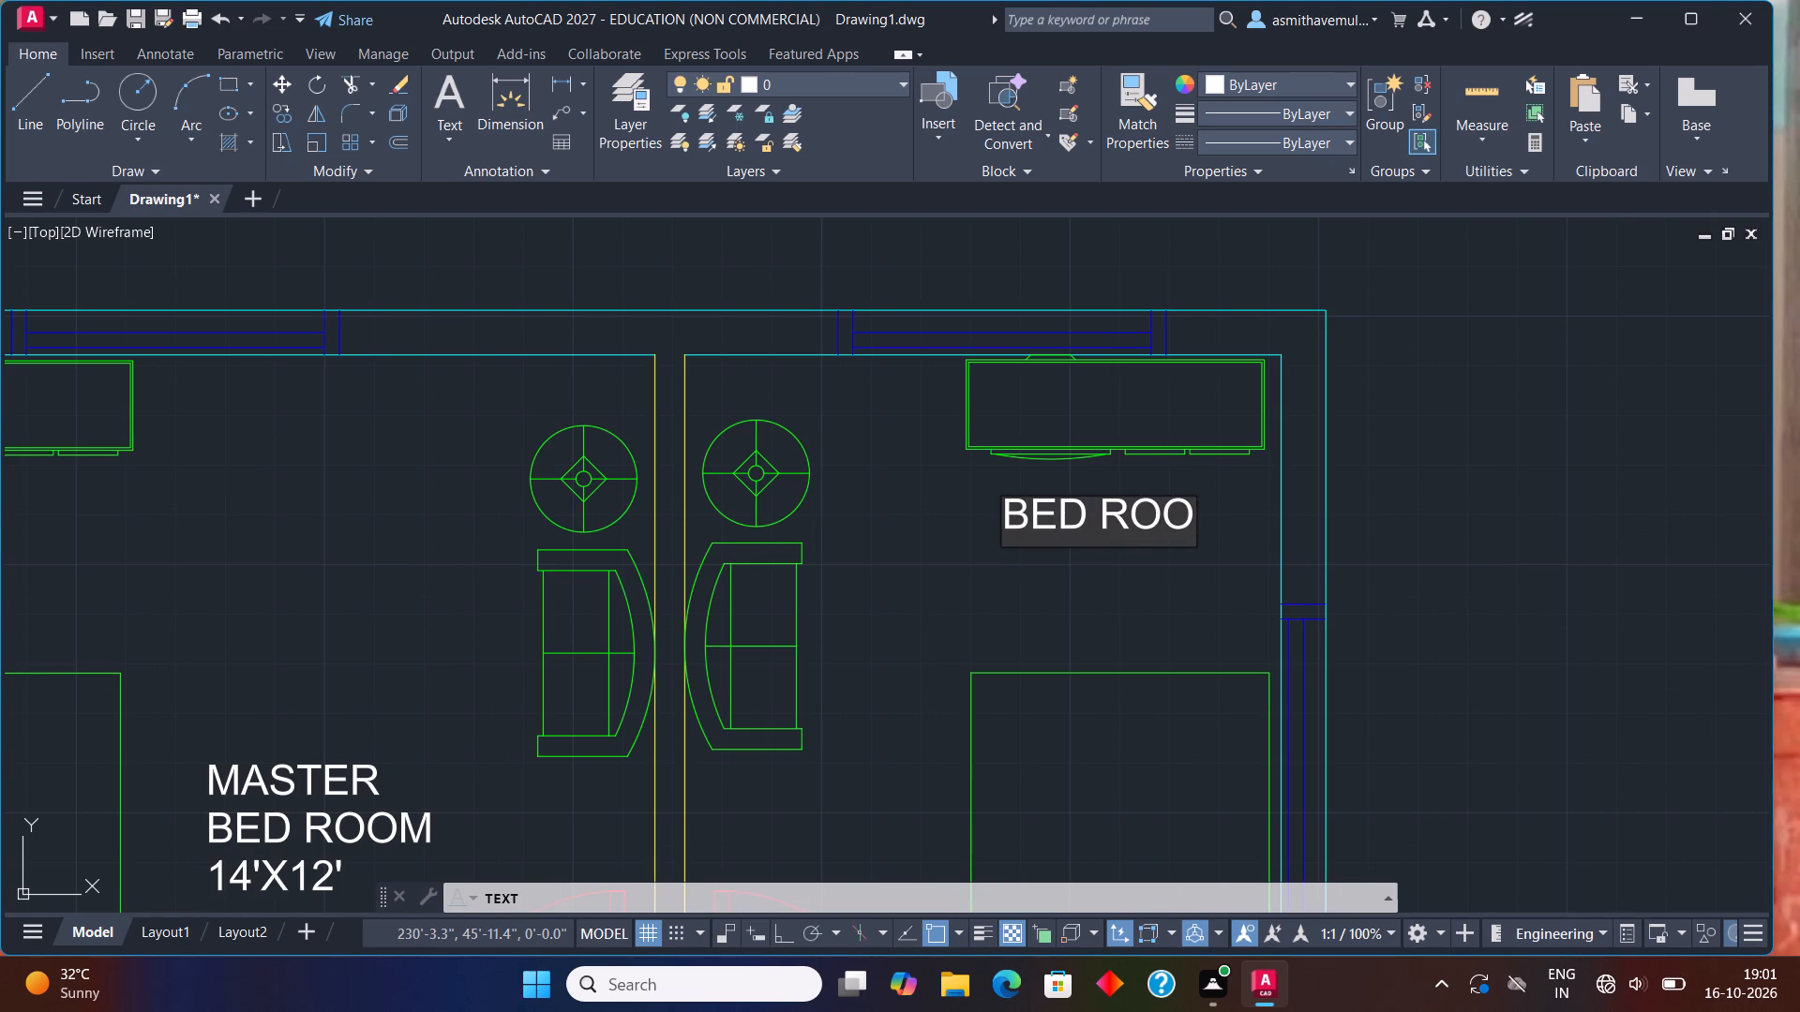
key("m")
key("Return")
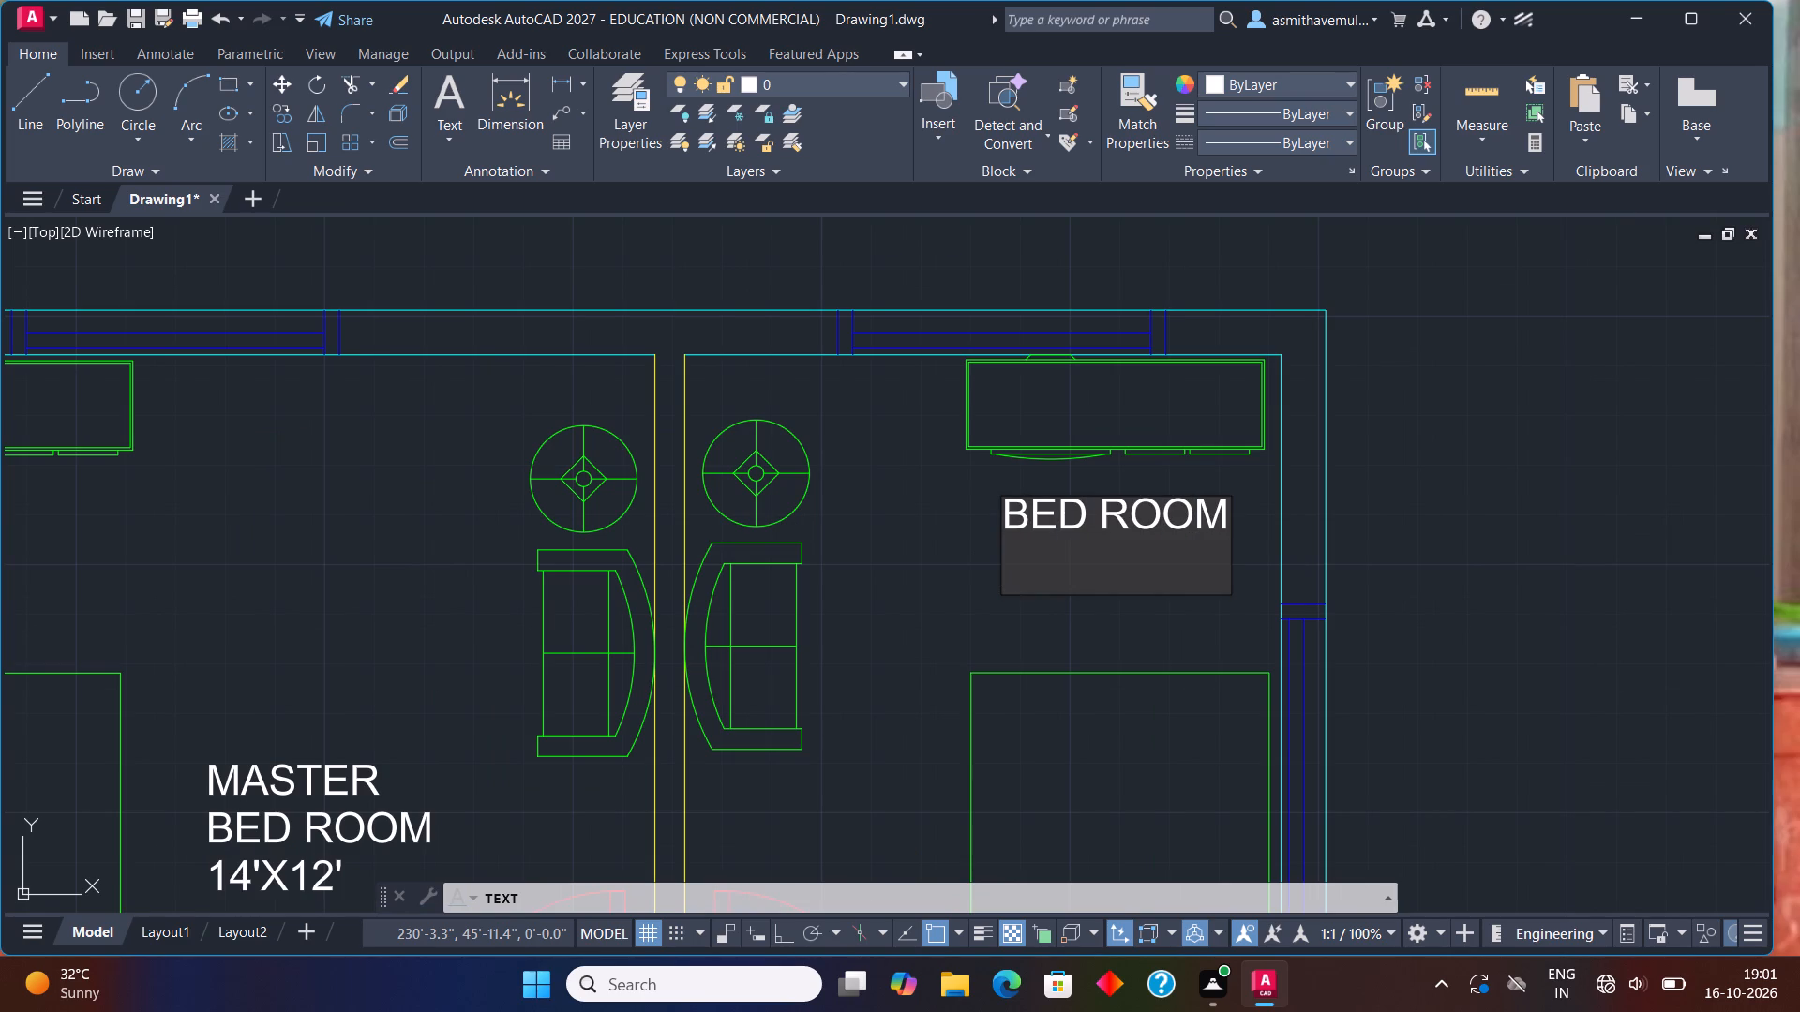
type("12")
key("apostrophe")
key("x")
type("12")
key("apostrophe")
Label the west bathroom, between the toilet and the door swing, with two lines reading BATH and 9'6"X4'.
scroll(1002, 538, "down", 3)
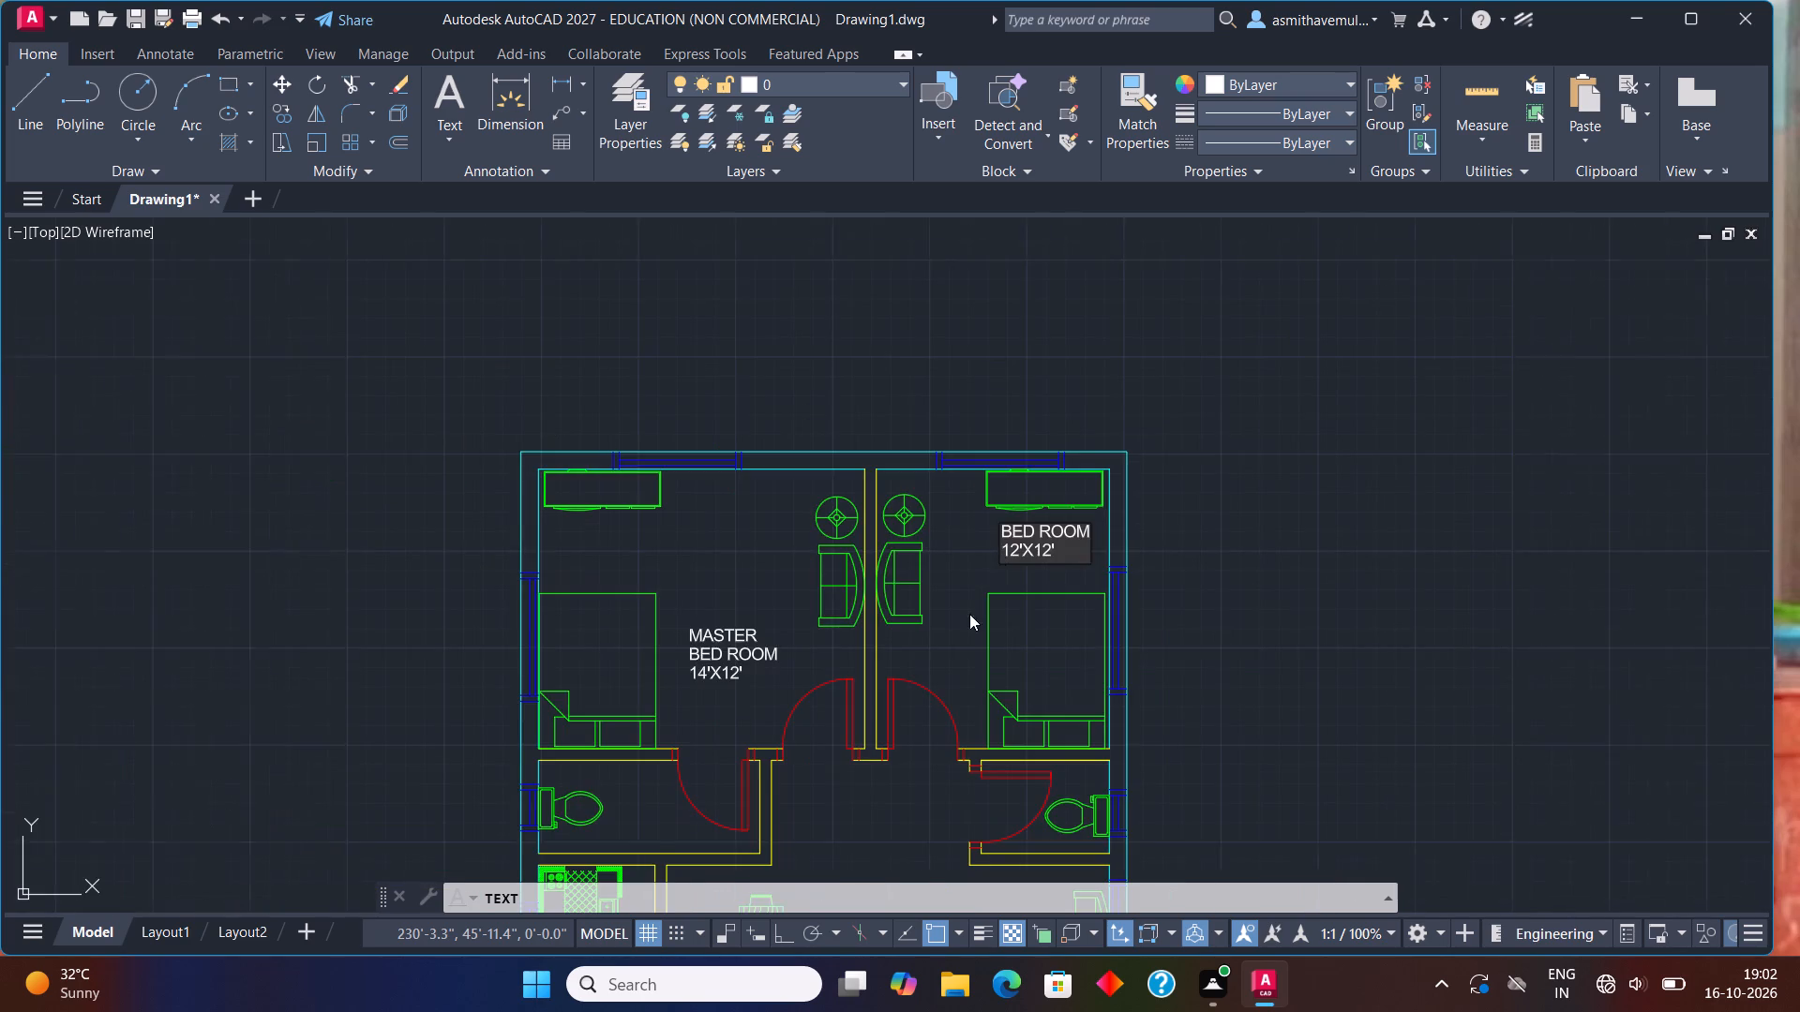
middle_click_drag(945, 737, 949, 457)
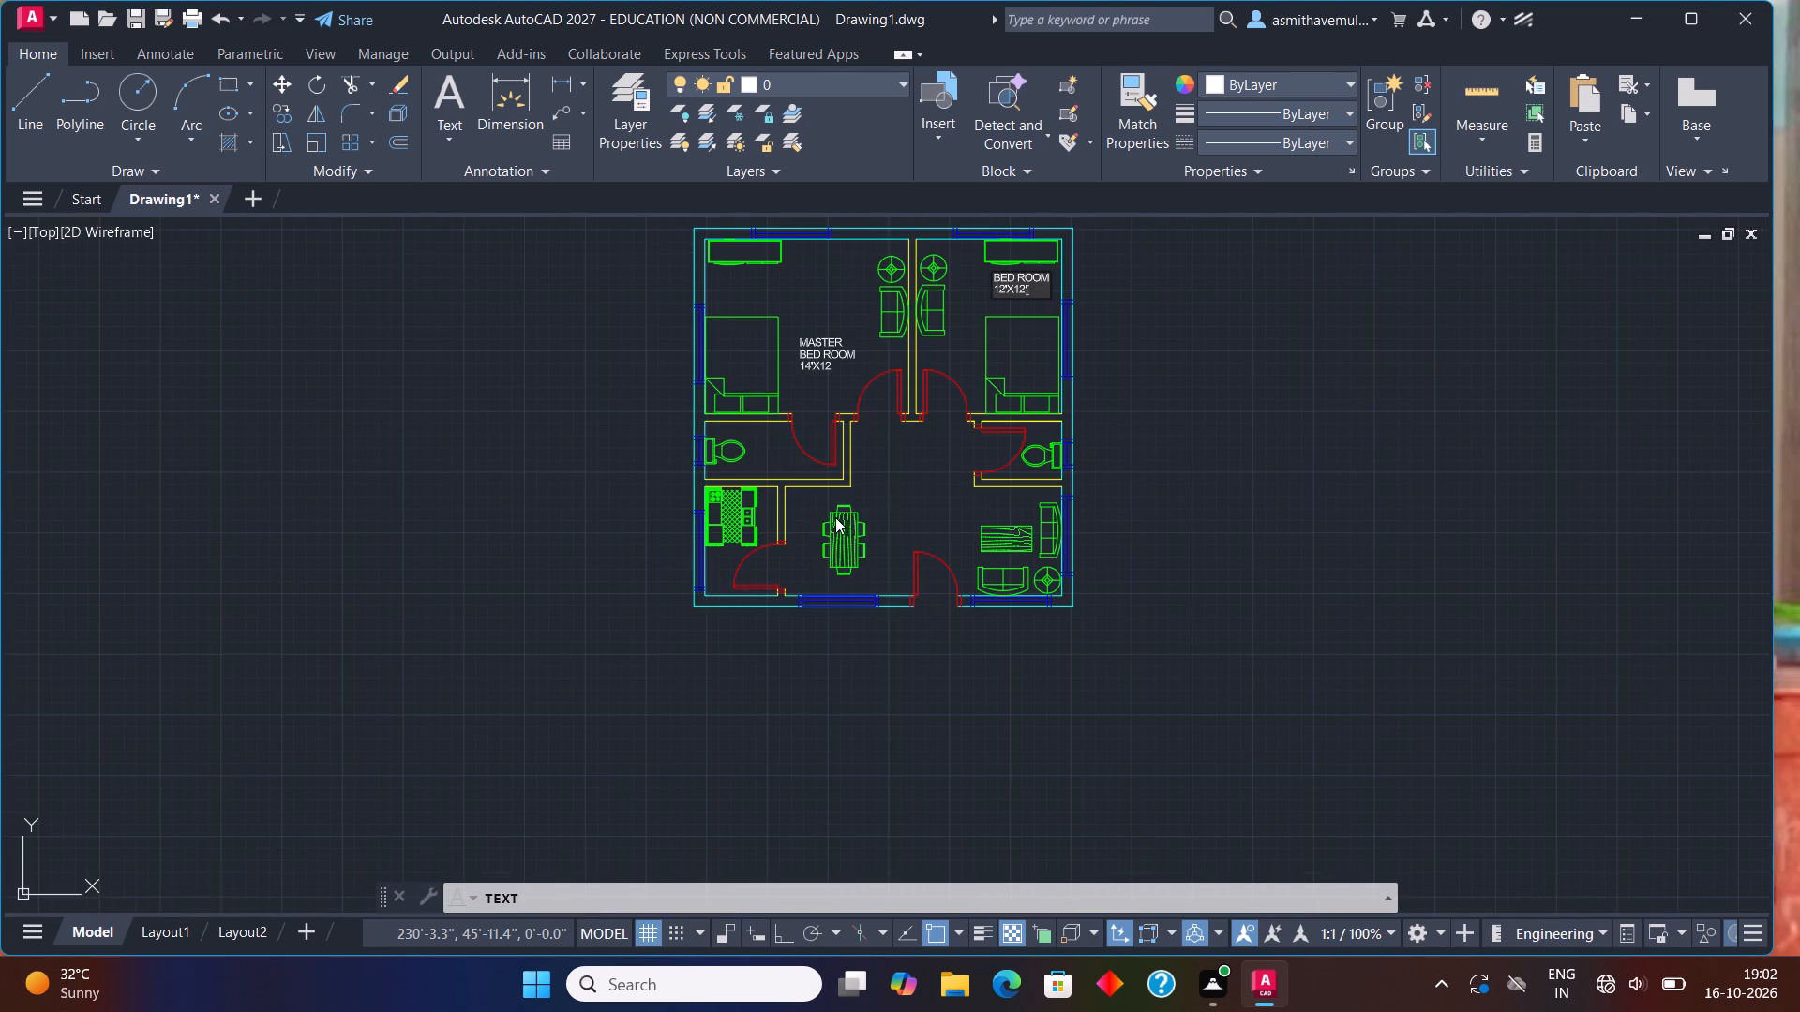
scroll(832, 516, "up", 1)
scroll(771, 423, "up", 1)
scroll(685, 351, "up", 1)
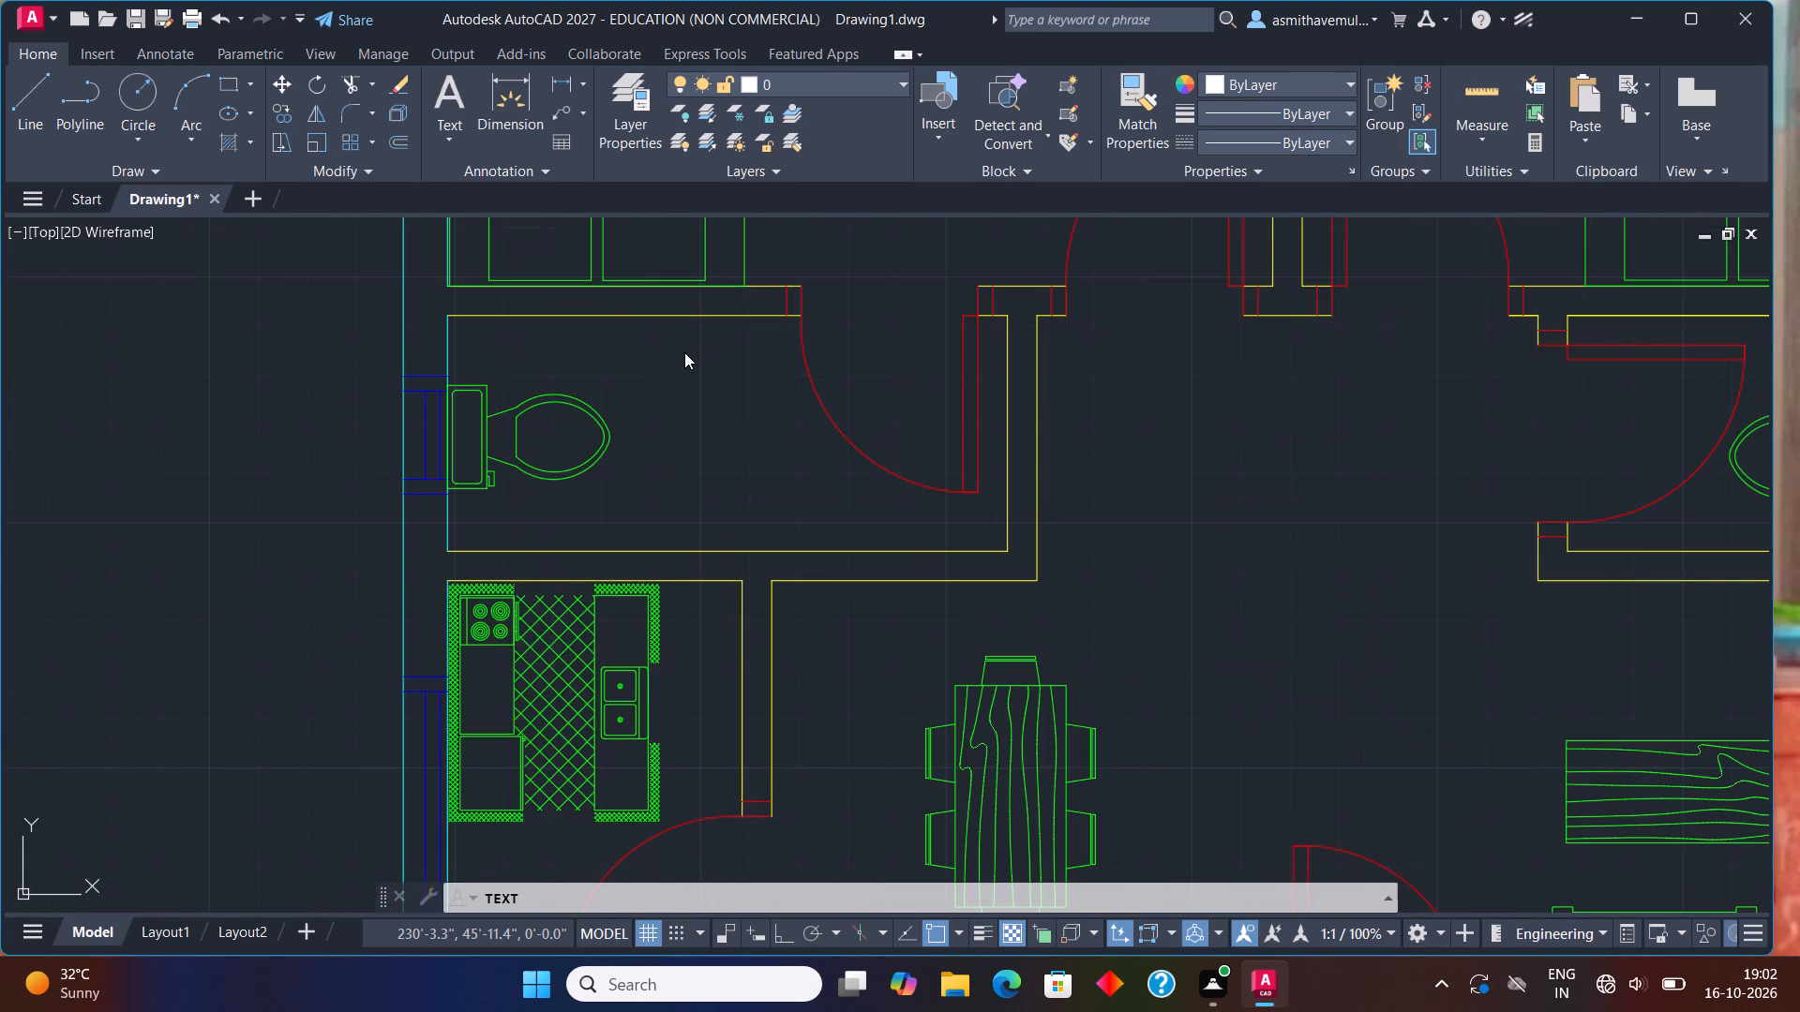
left_click(662, 386)
type("BATH")
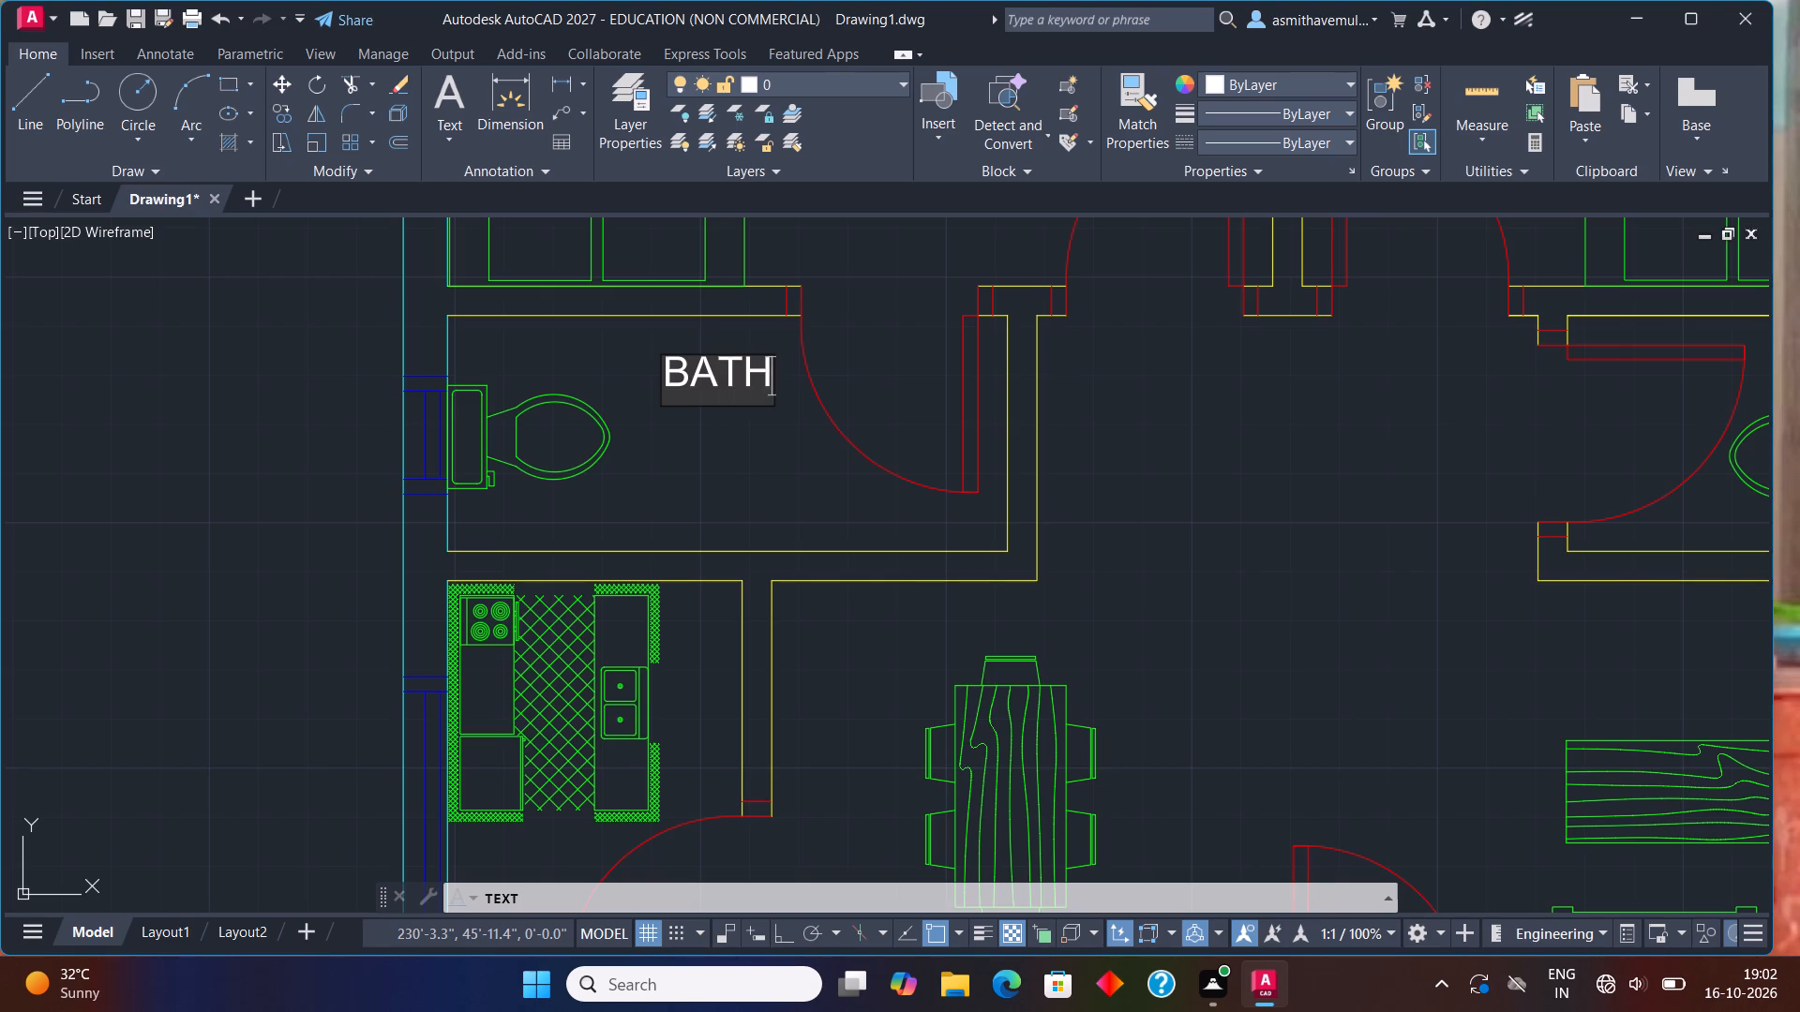
key("Return")
key("9")
key("apostrophe")
key("6")
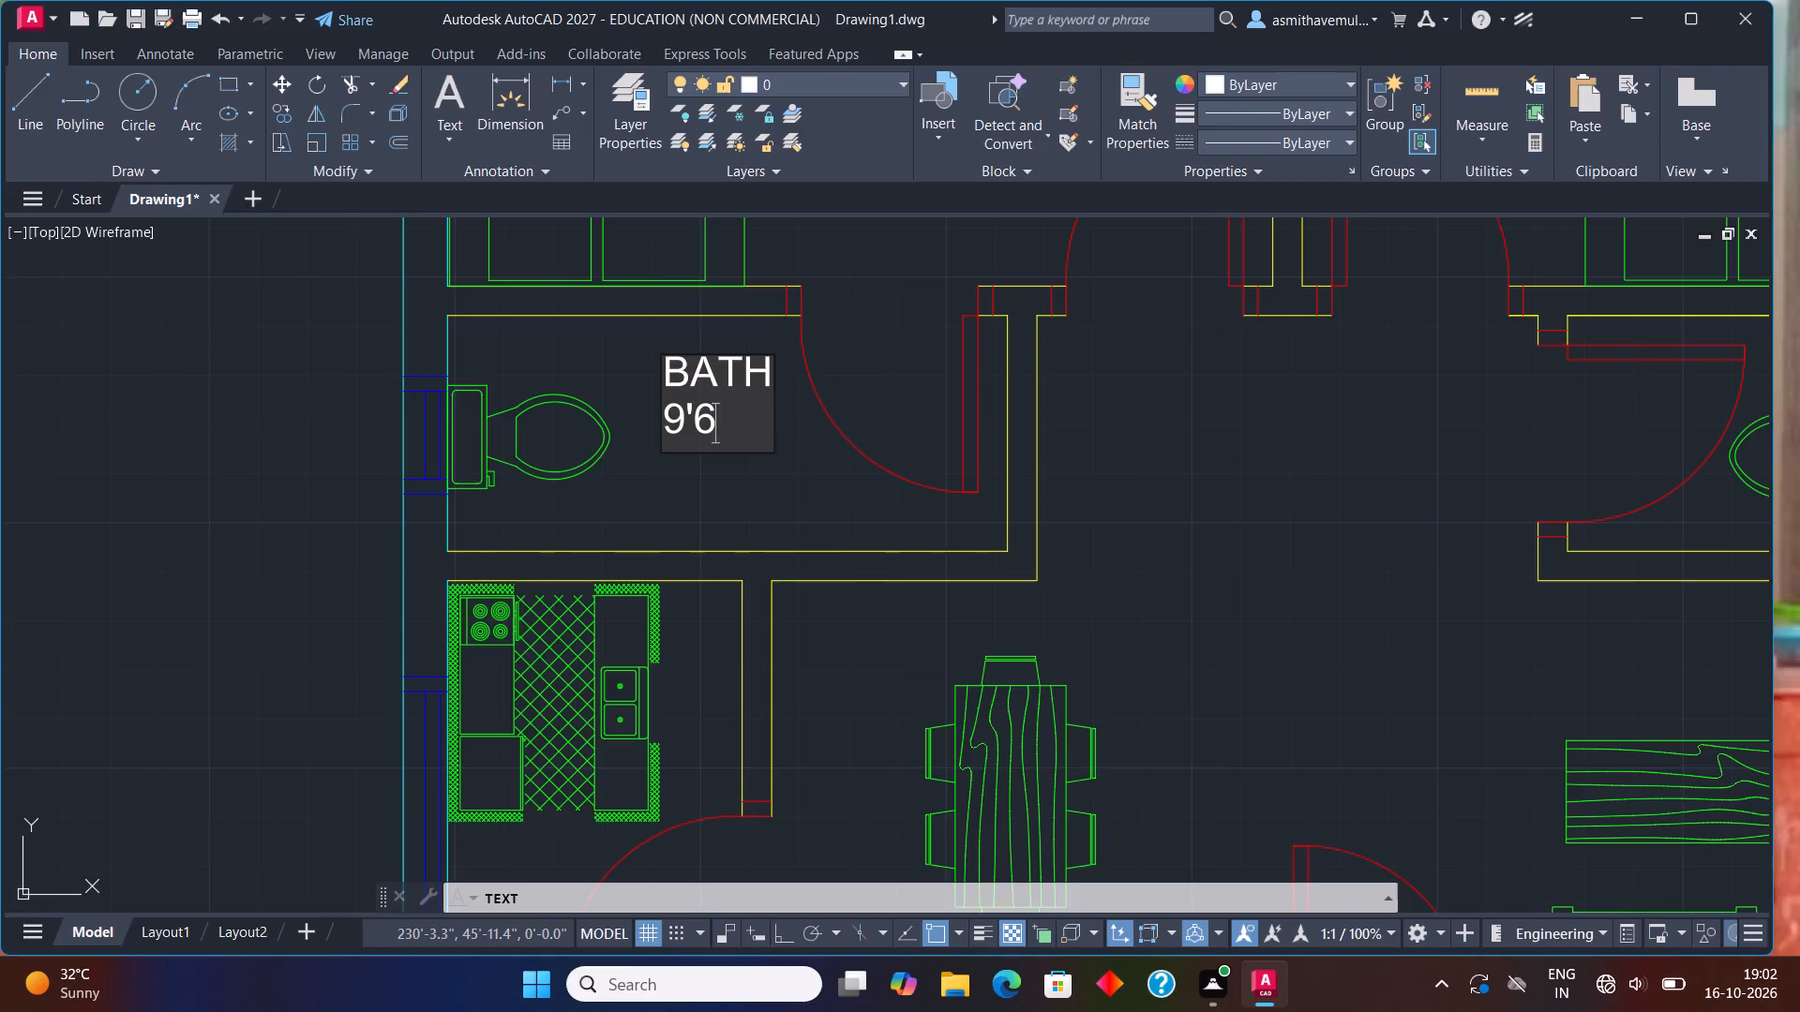
key("shift+quotedbl")
key("x")
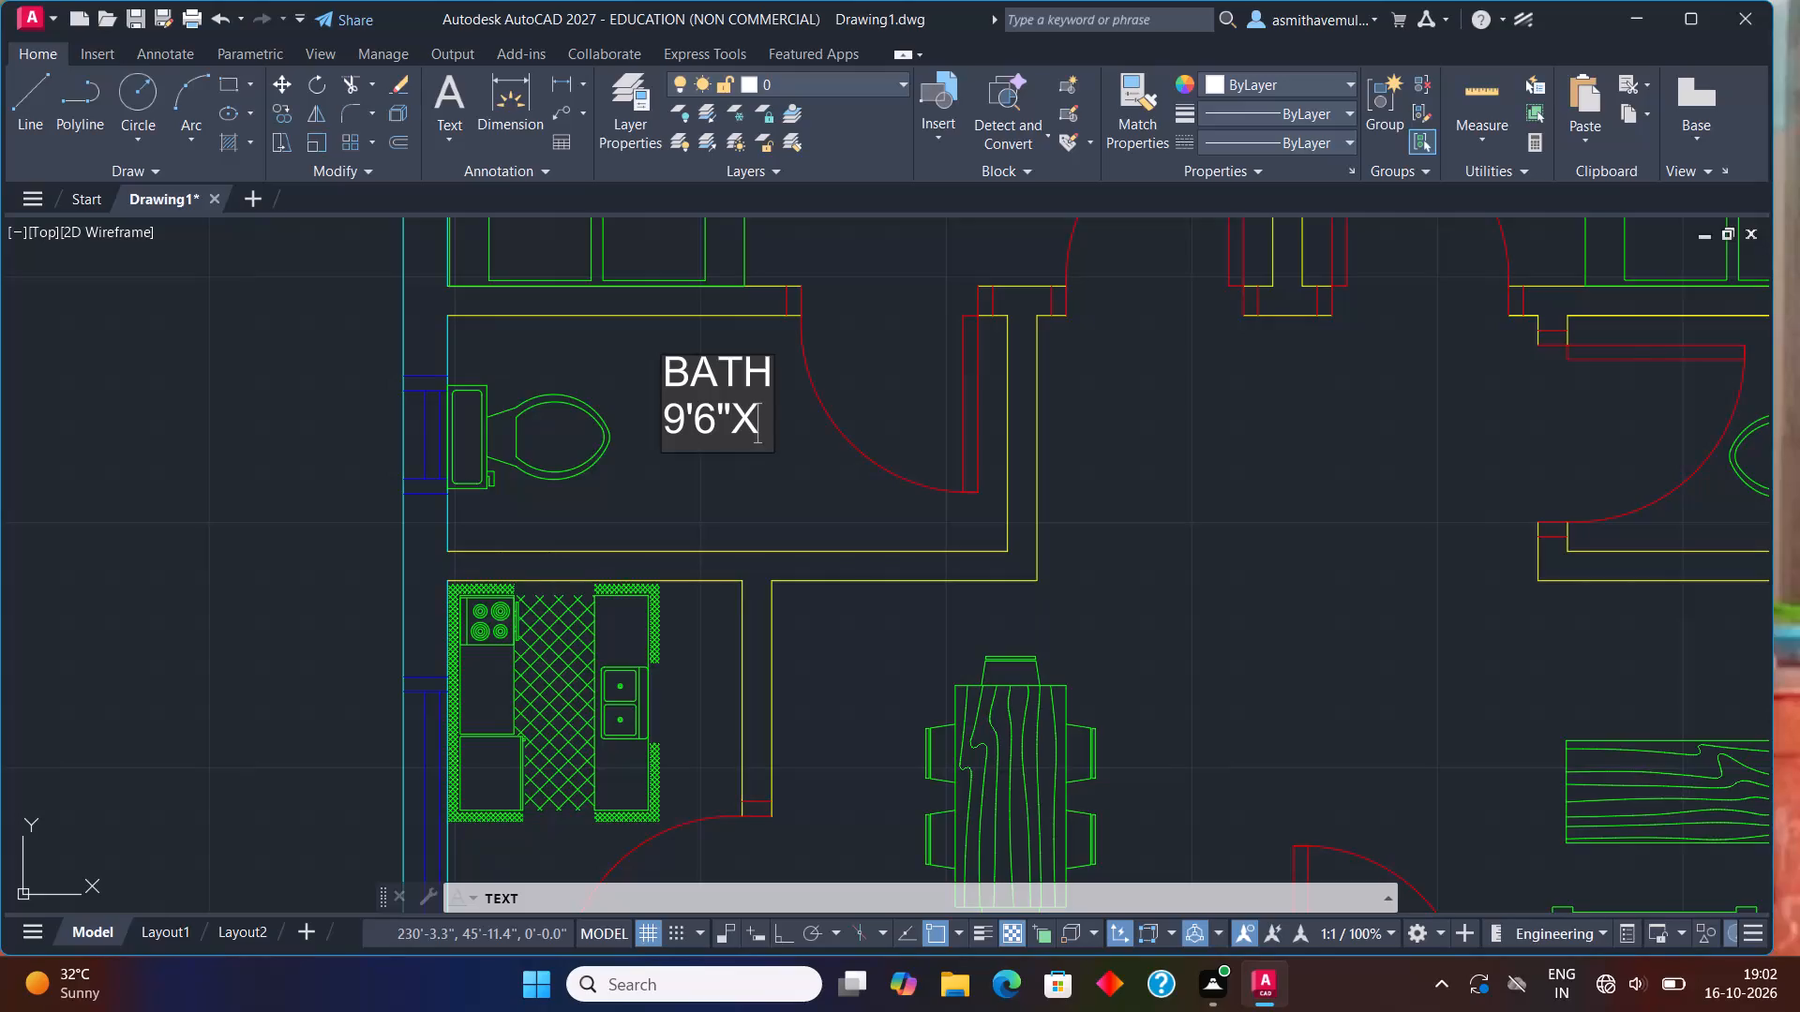
key("4")
key("apostrophe")
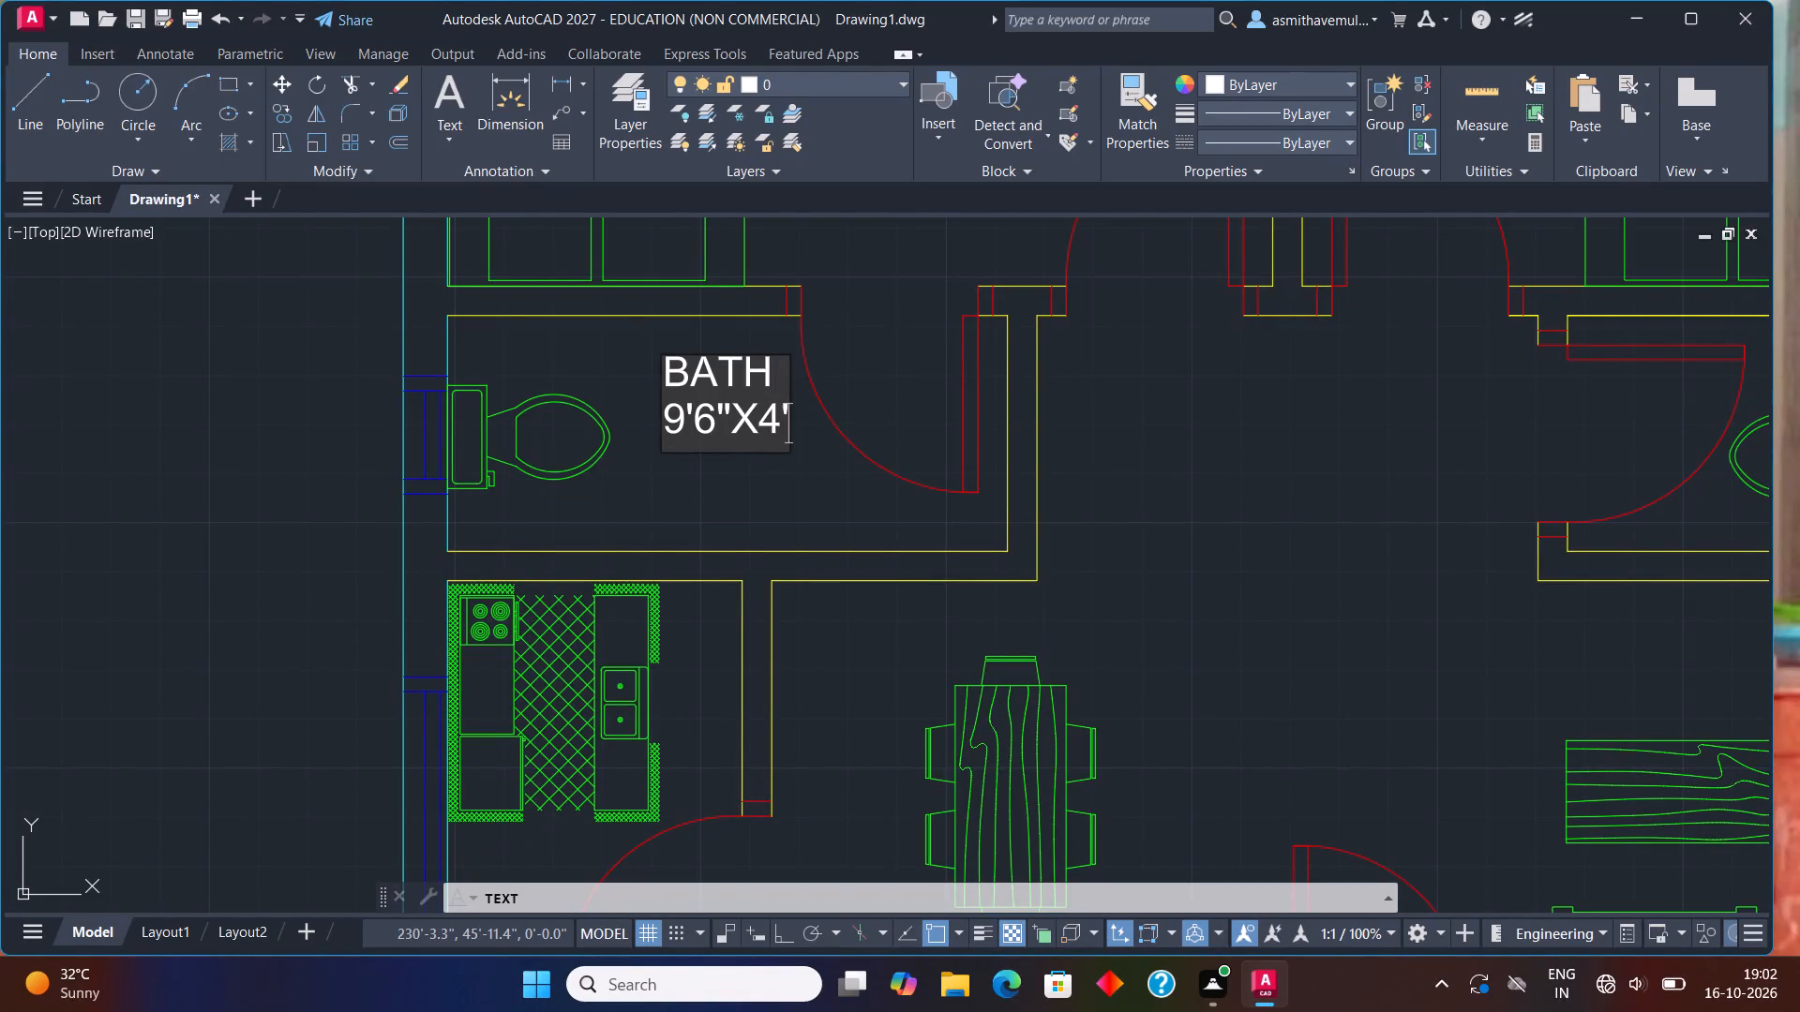
scroll(661, 386, "down", 1)
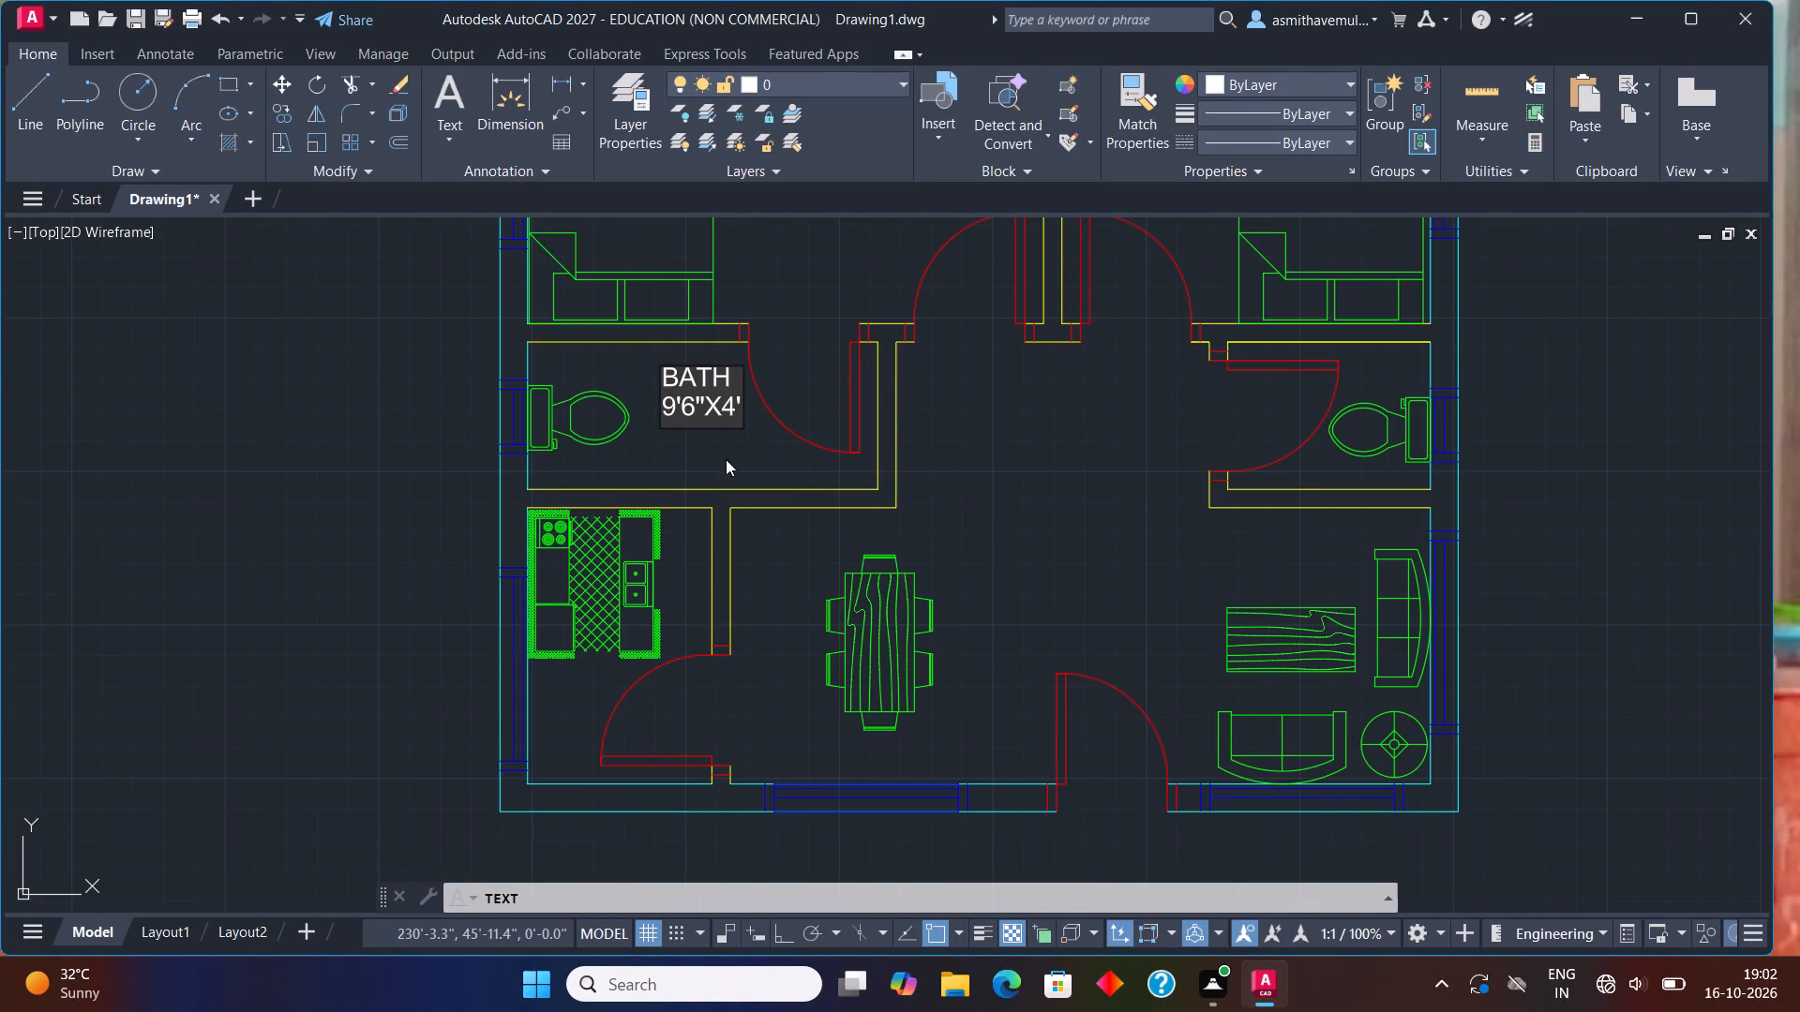
Label the kitchen, below its counters and beside the door swing, with two lines reading KITCHEN and 5'X10'.
middle_click_drag(725, 460, 800, 224)
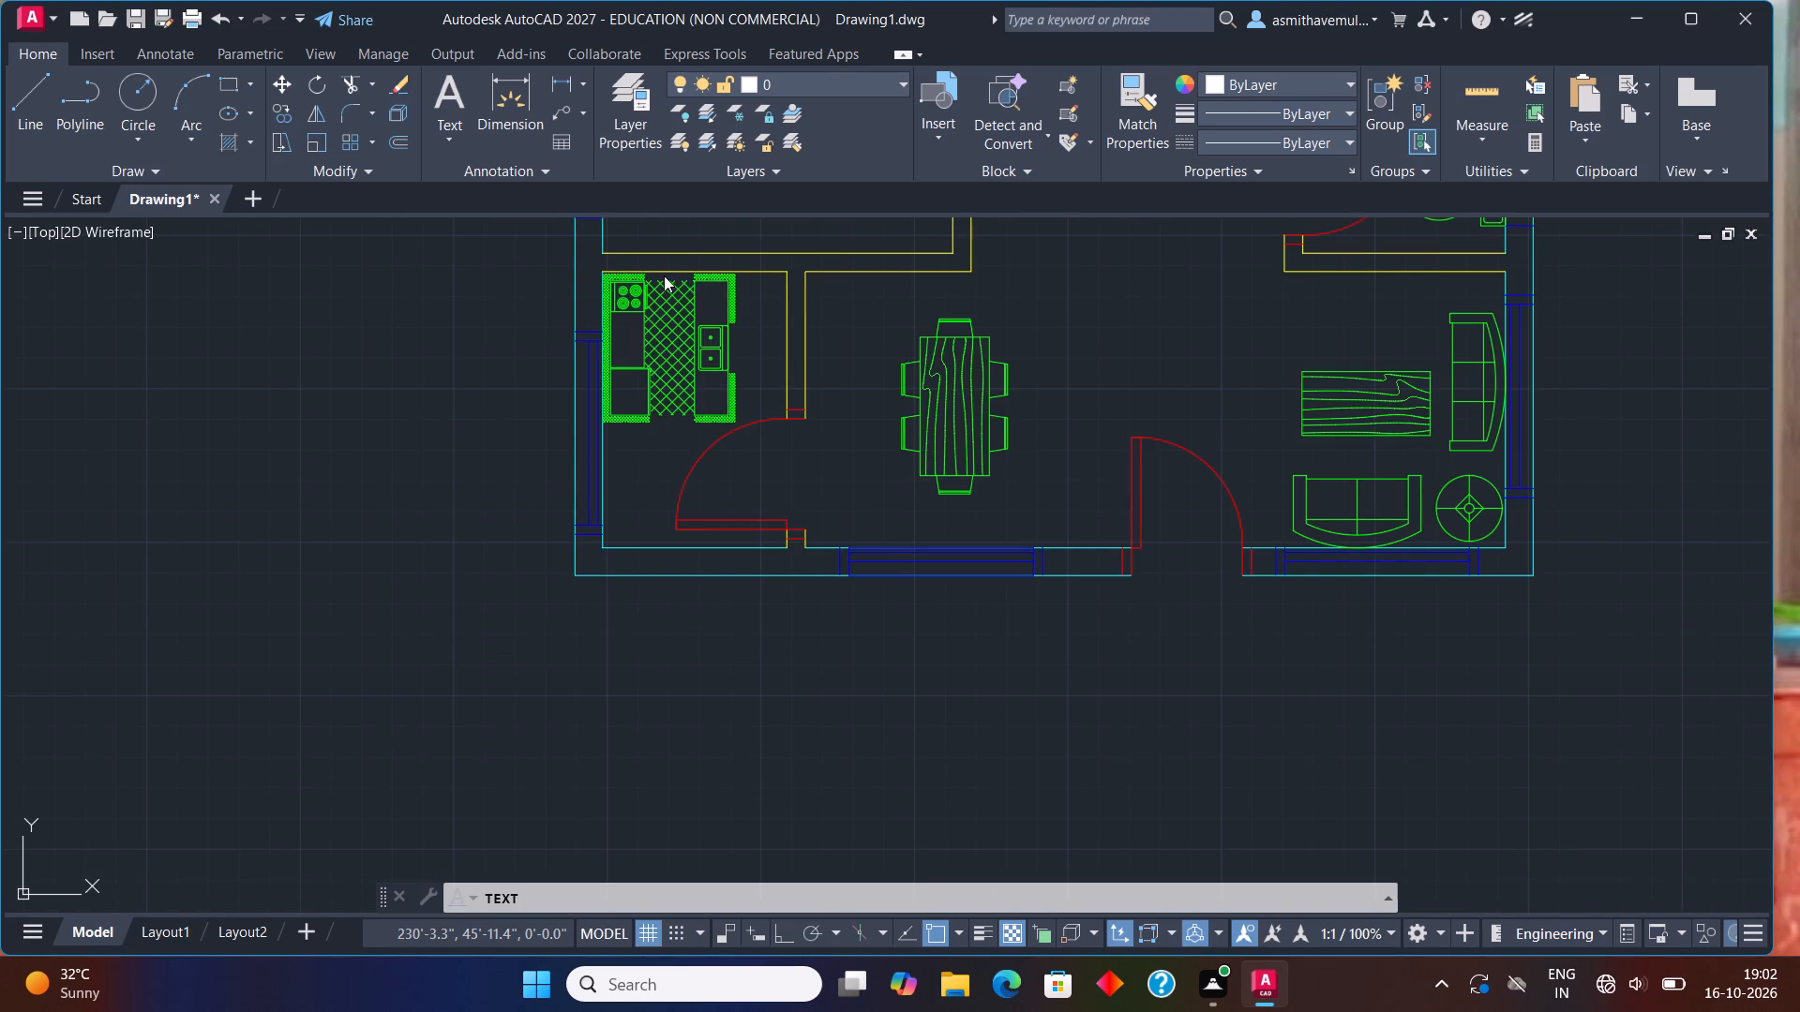
scroll(667, 421, "up", 3)
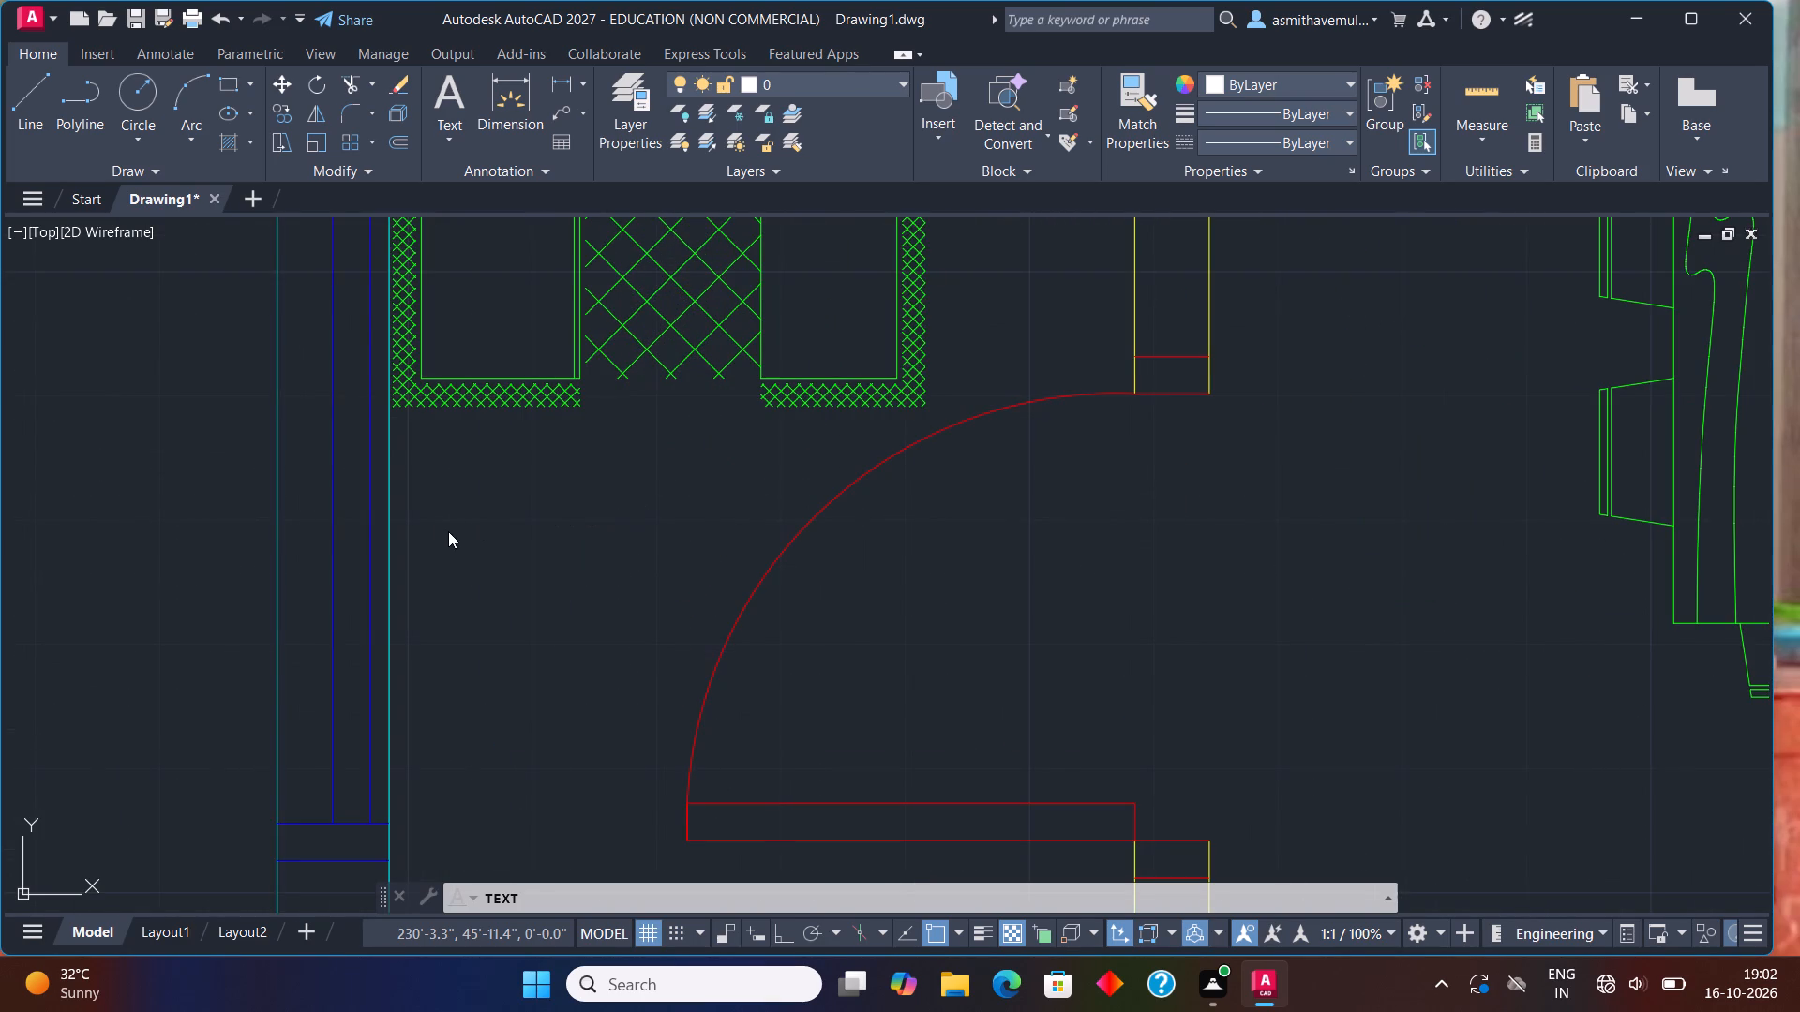
left_click(433, 511)
left_click(416, 563)
type("KITCHE")
key("n")
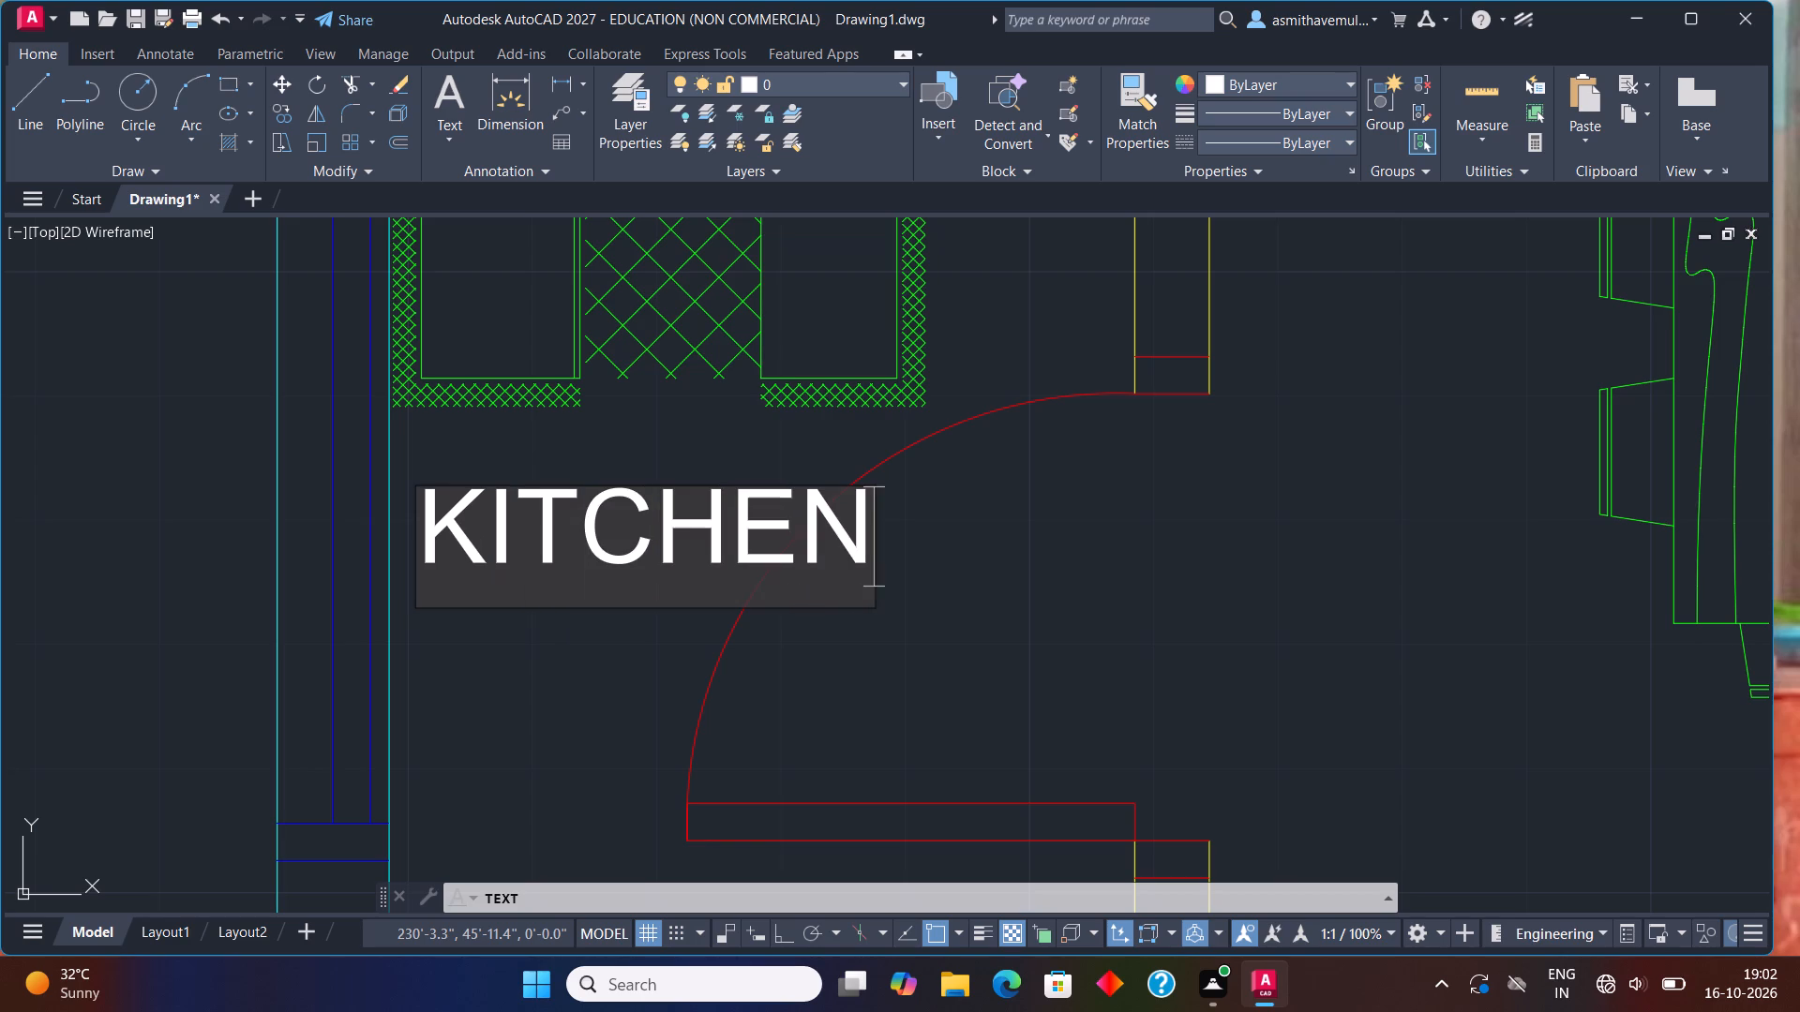
key("Return")
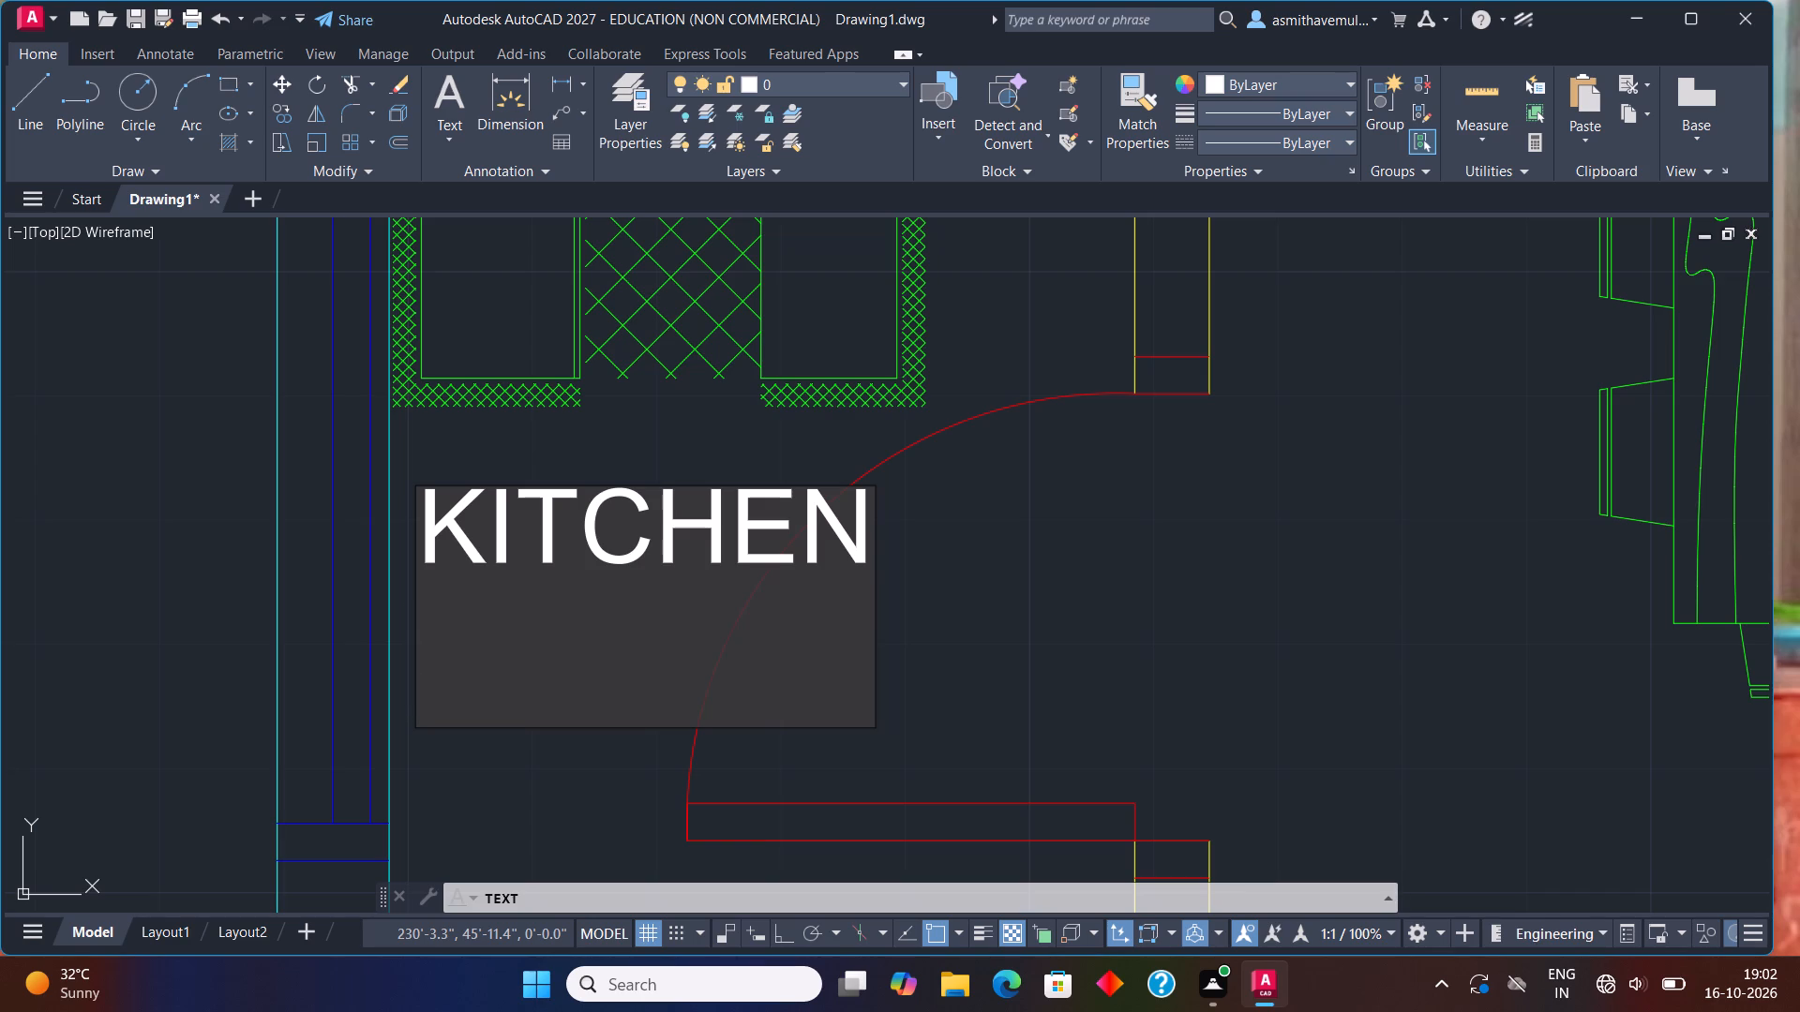
key("5")
key("apostrophe")
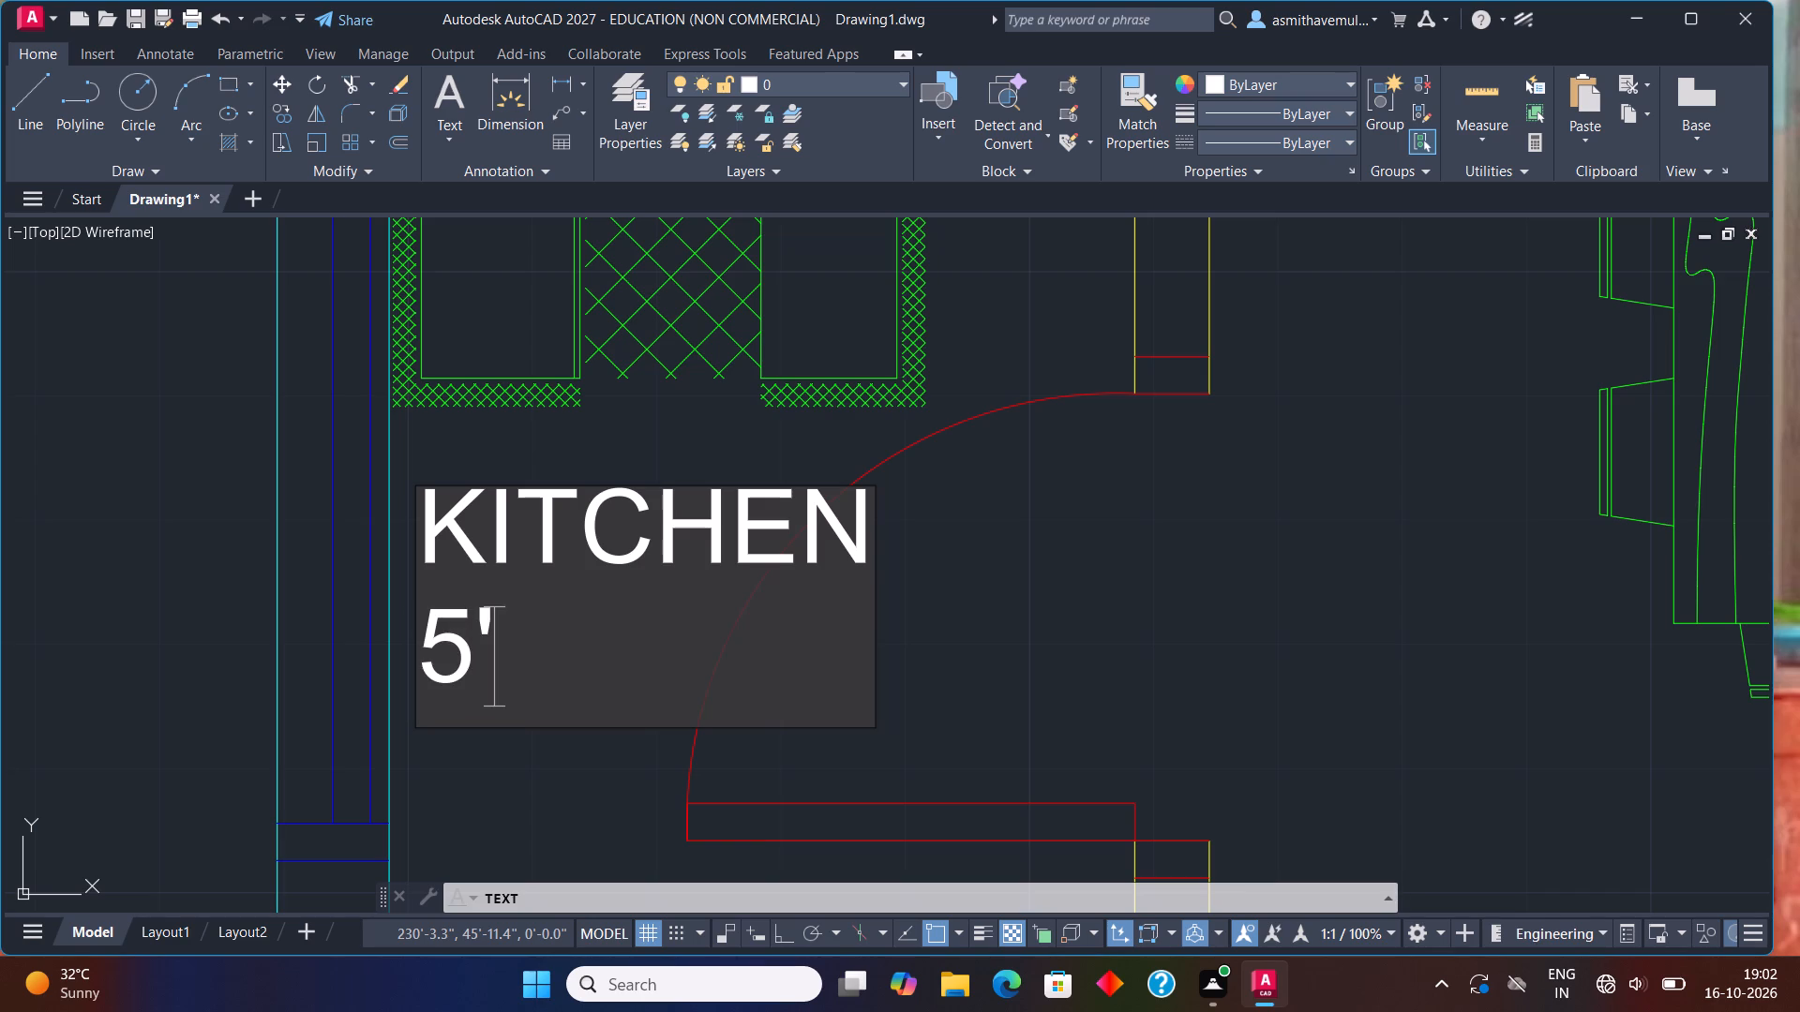
type("X10")
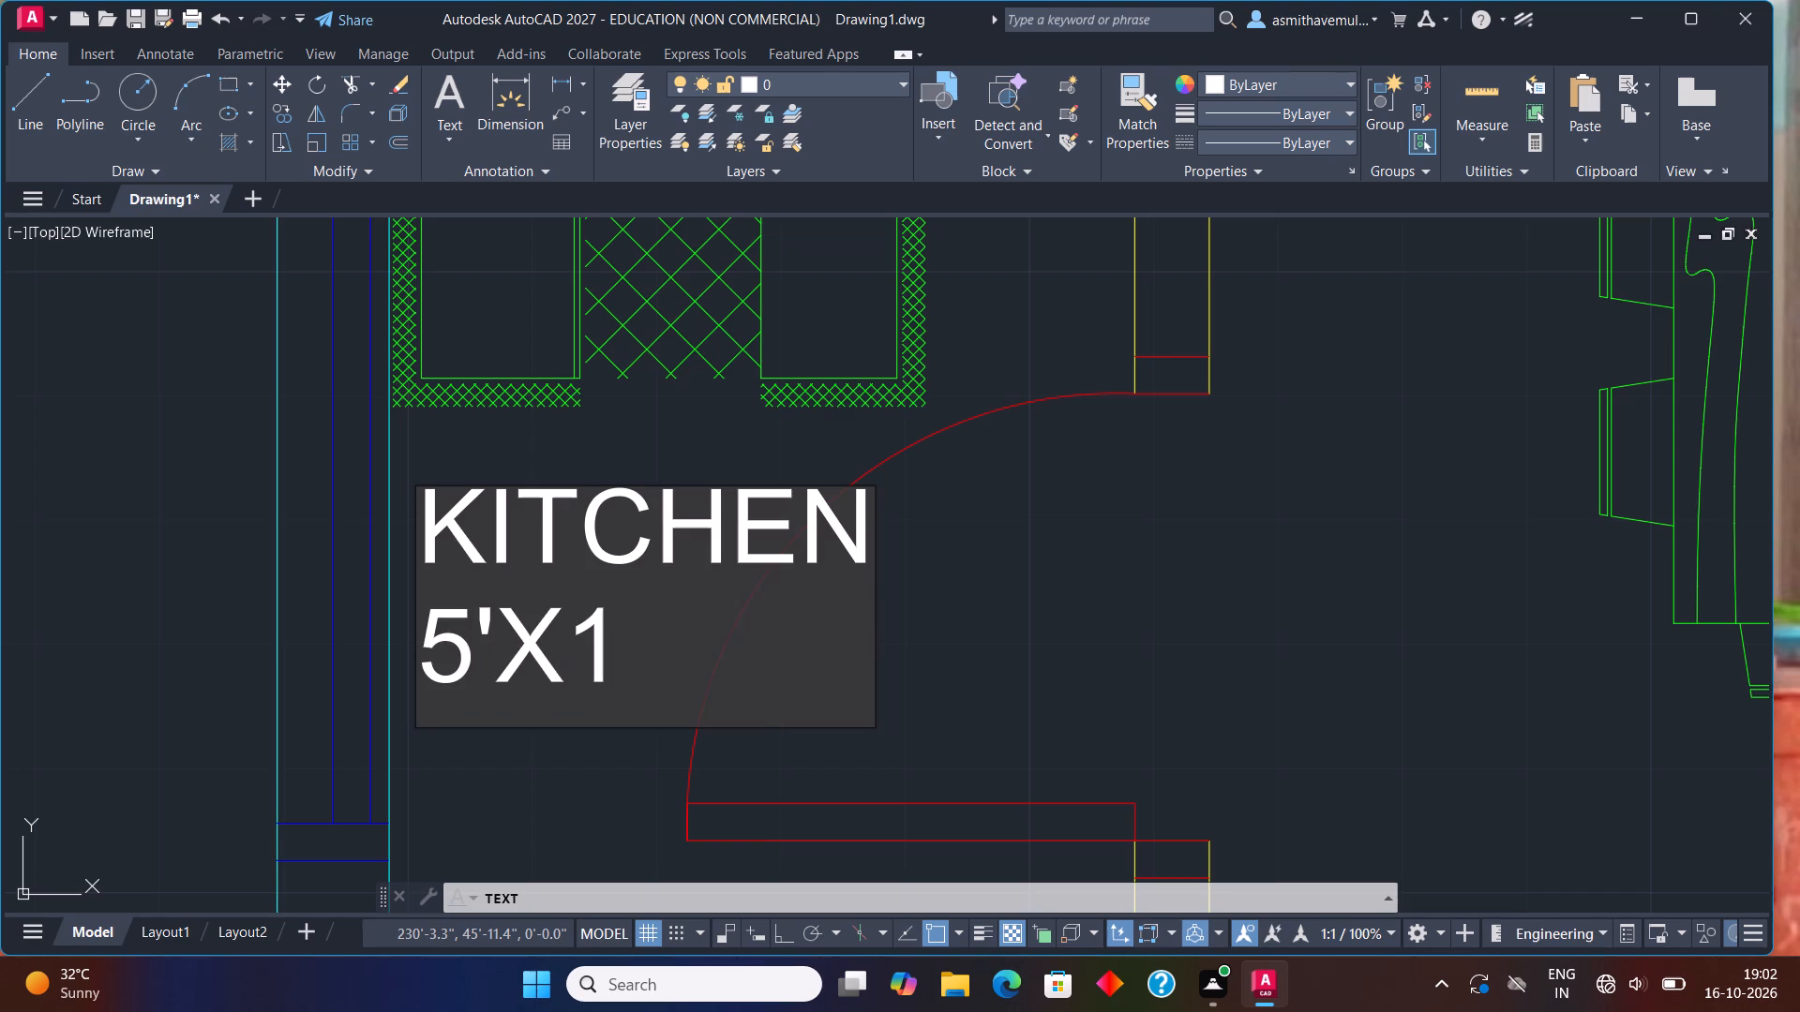
key("apostrophe")
Label the living area, between the dining table and the sofa set, with two lines reading DRAWING\DINING and 21'X10'.
scroll(416, 569, "down", 3)
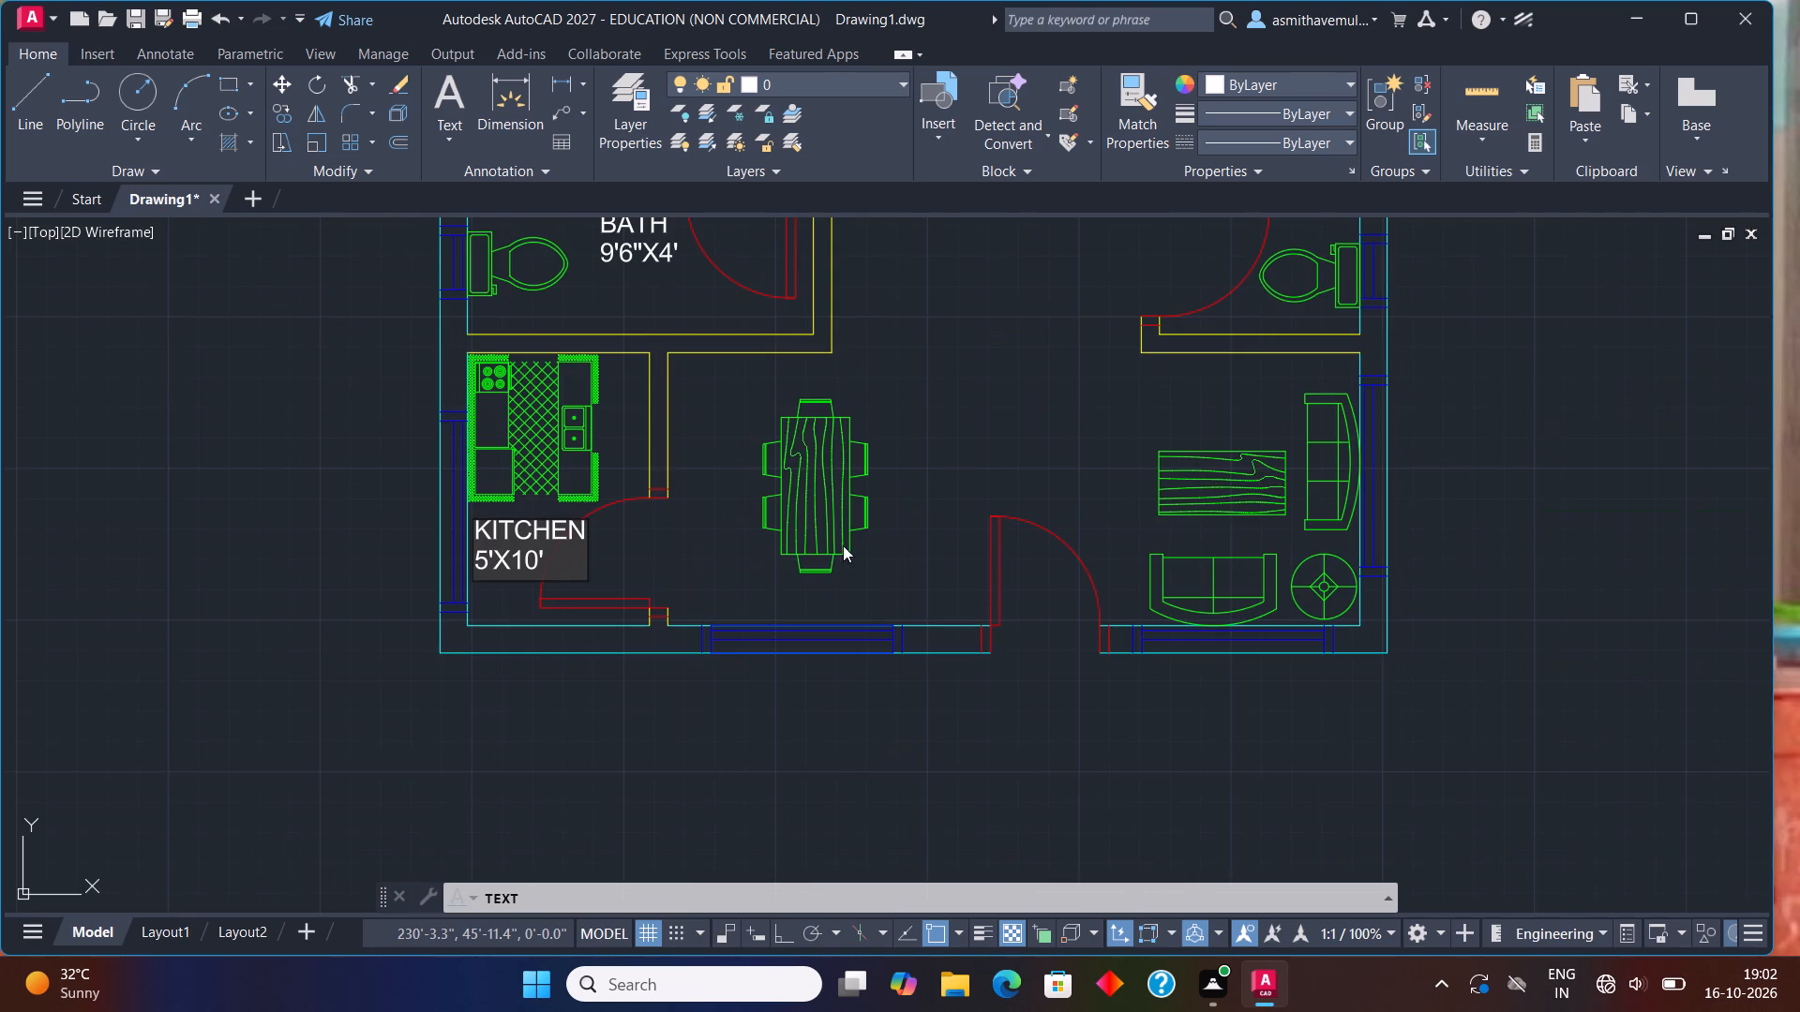
left_click(935, 431)
type("DRAW")
type("ING")
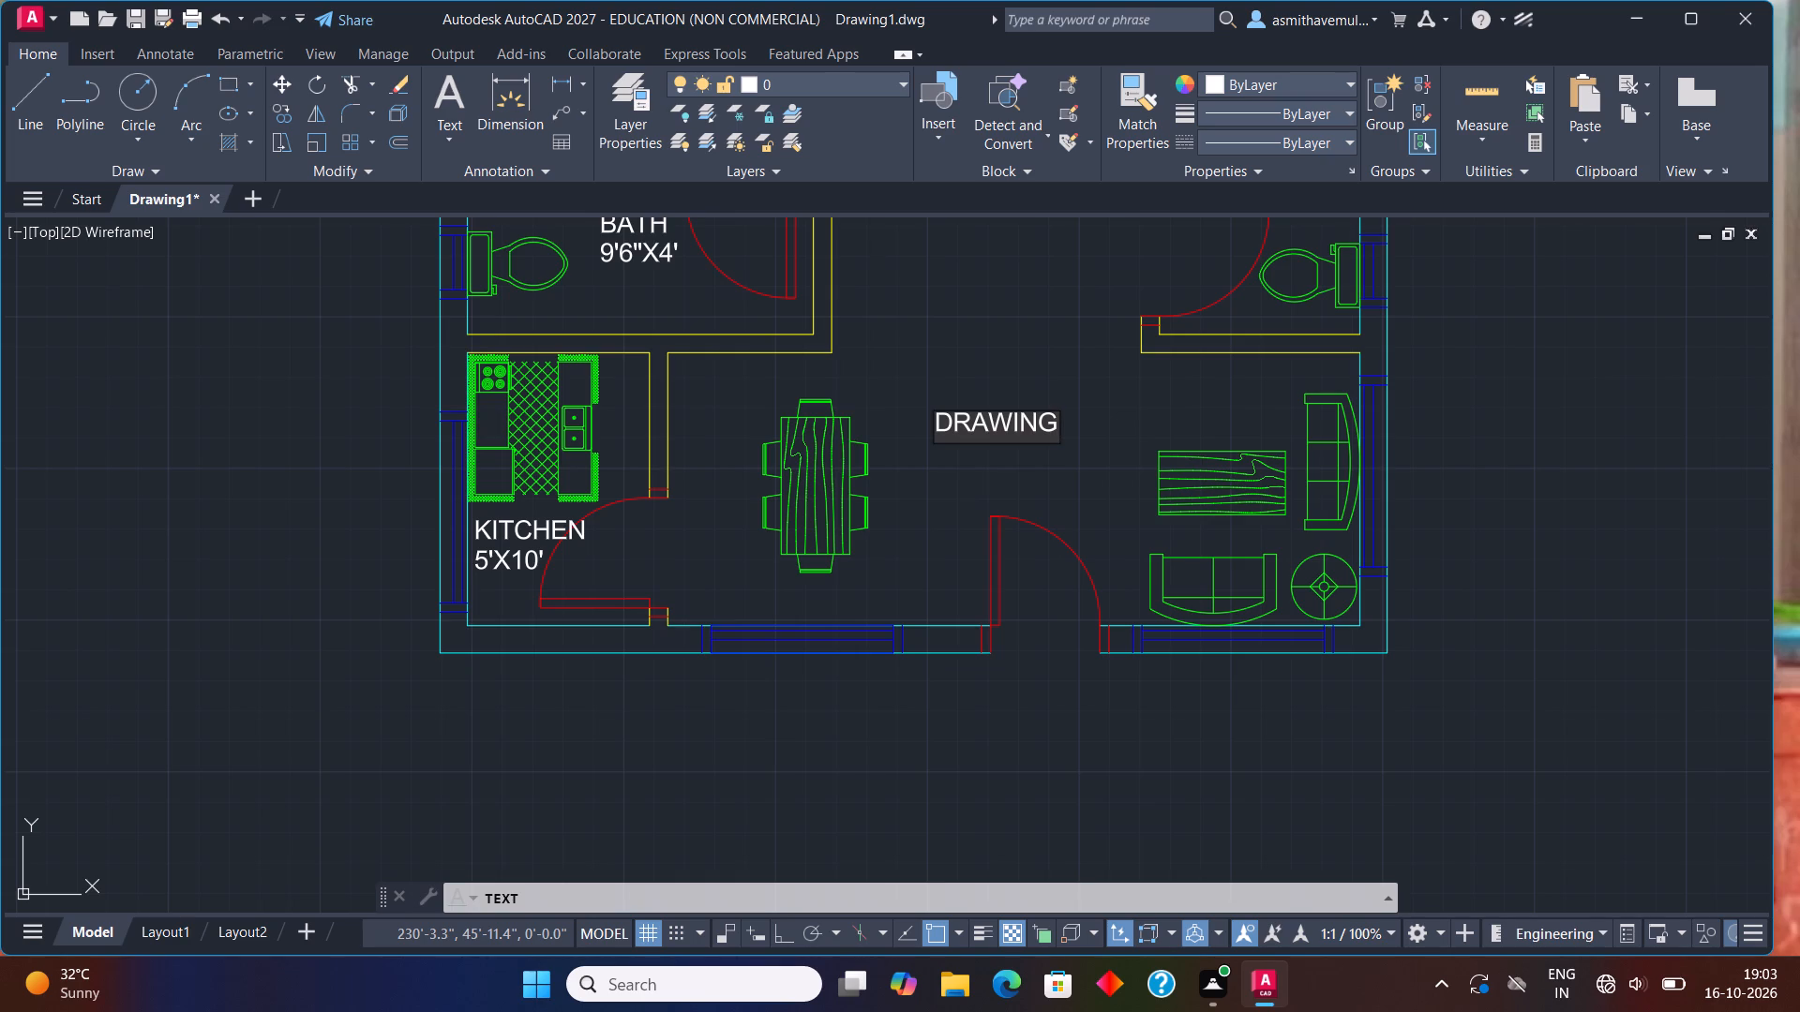
key("backslash")
key("c")
key("BackSpace")
type("DINING")
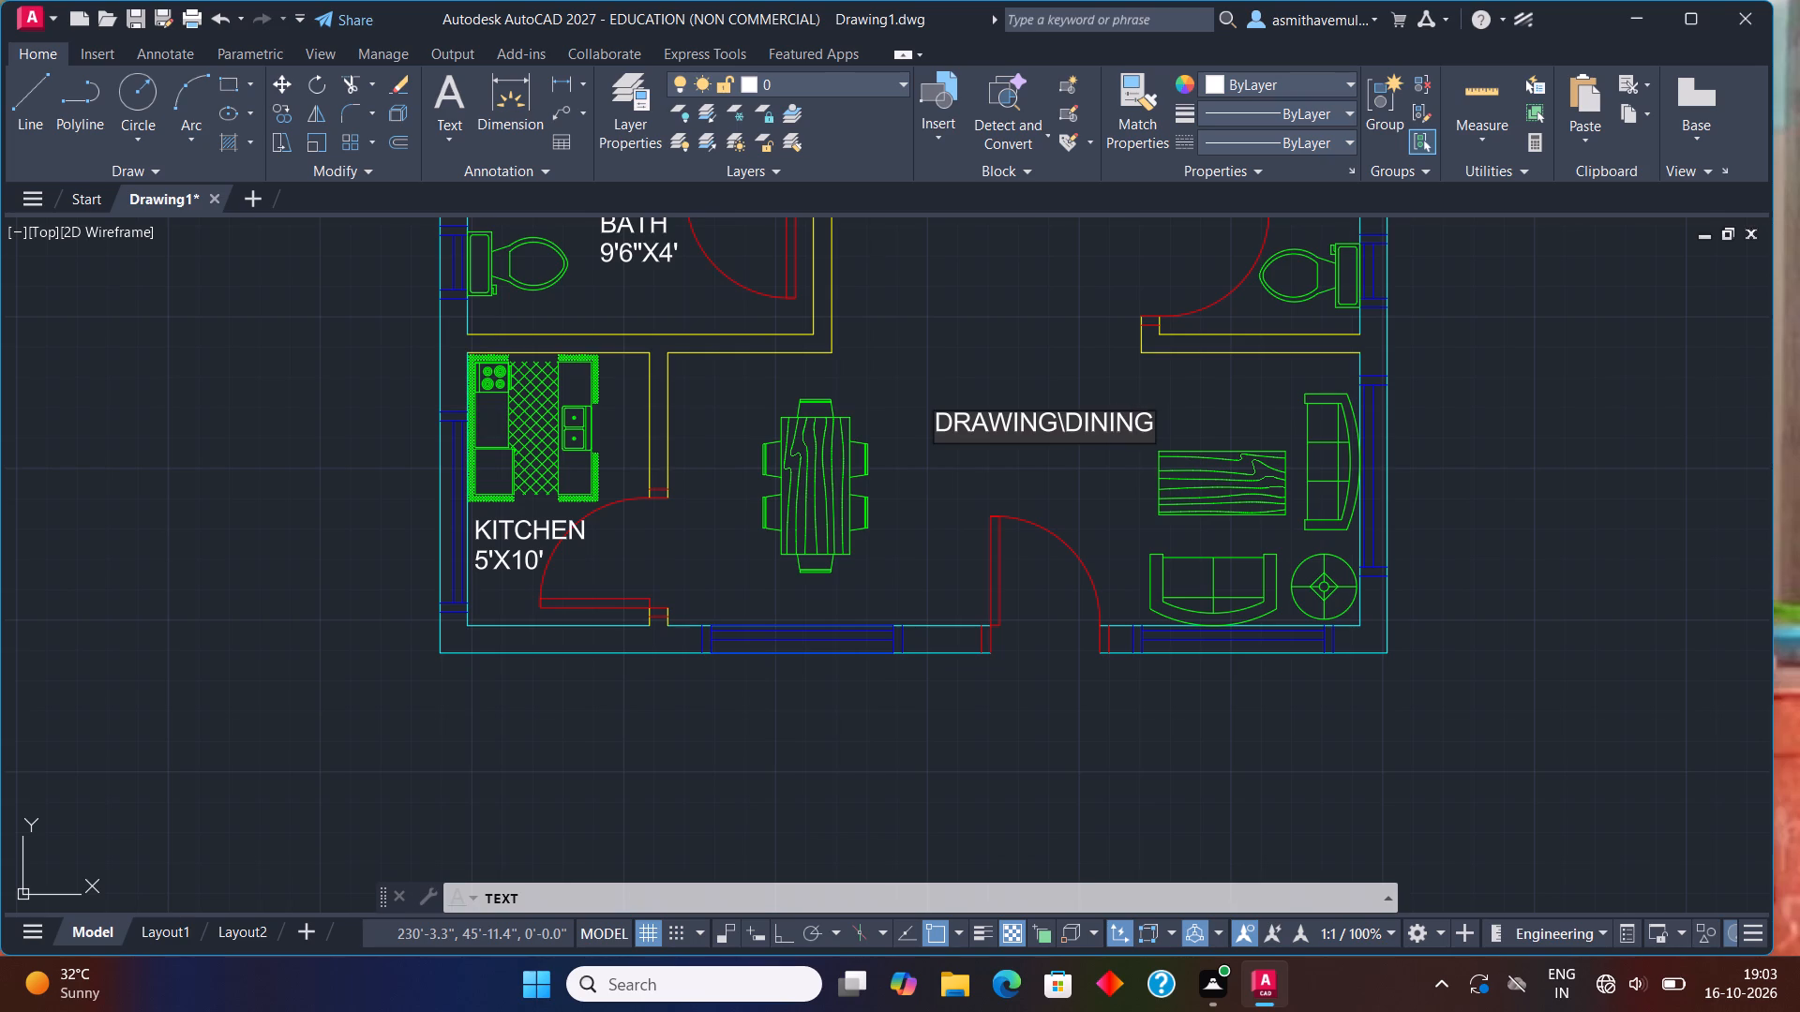
key("Return")
type("21")
type("'X")
key("1")
key("0")
key("apostrophe")
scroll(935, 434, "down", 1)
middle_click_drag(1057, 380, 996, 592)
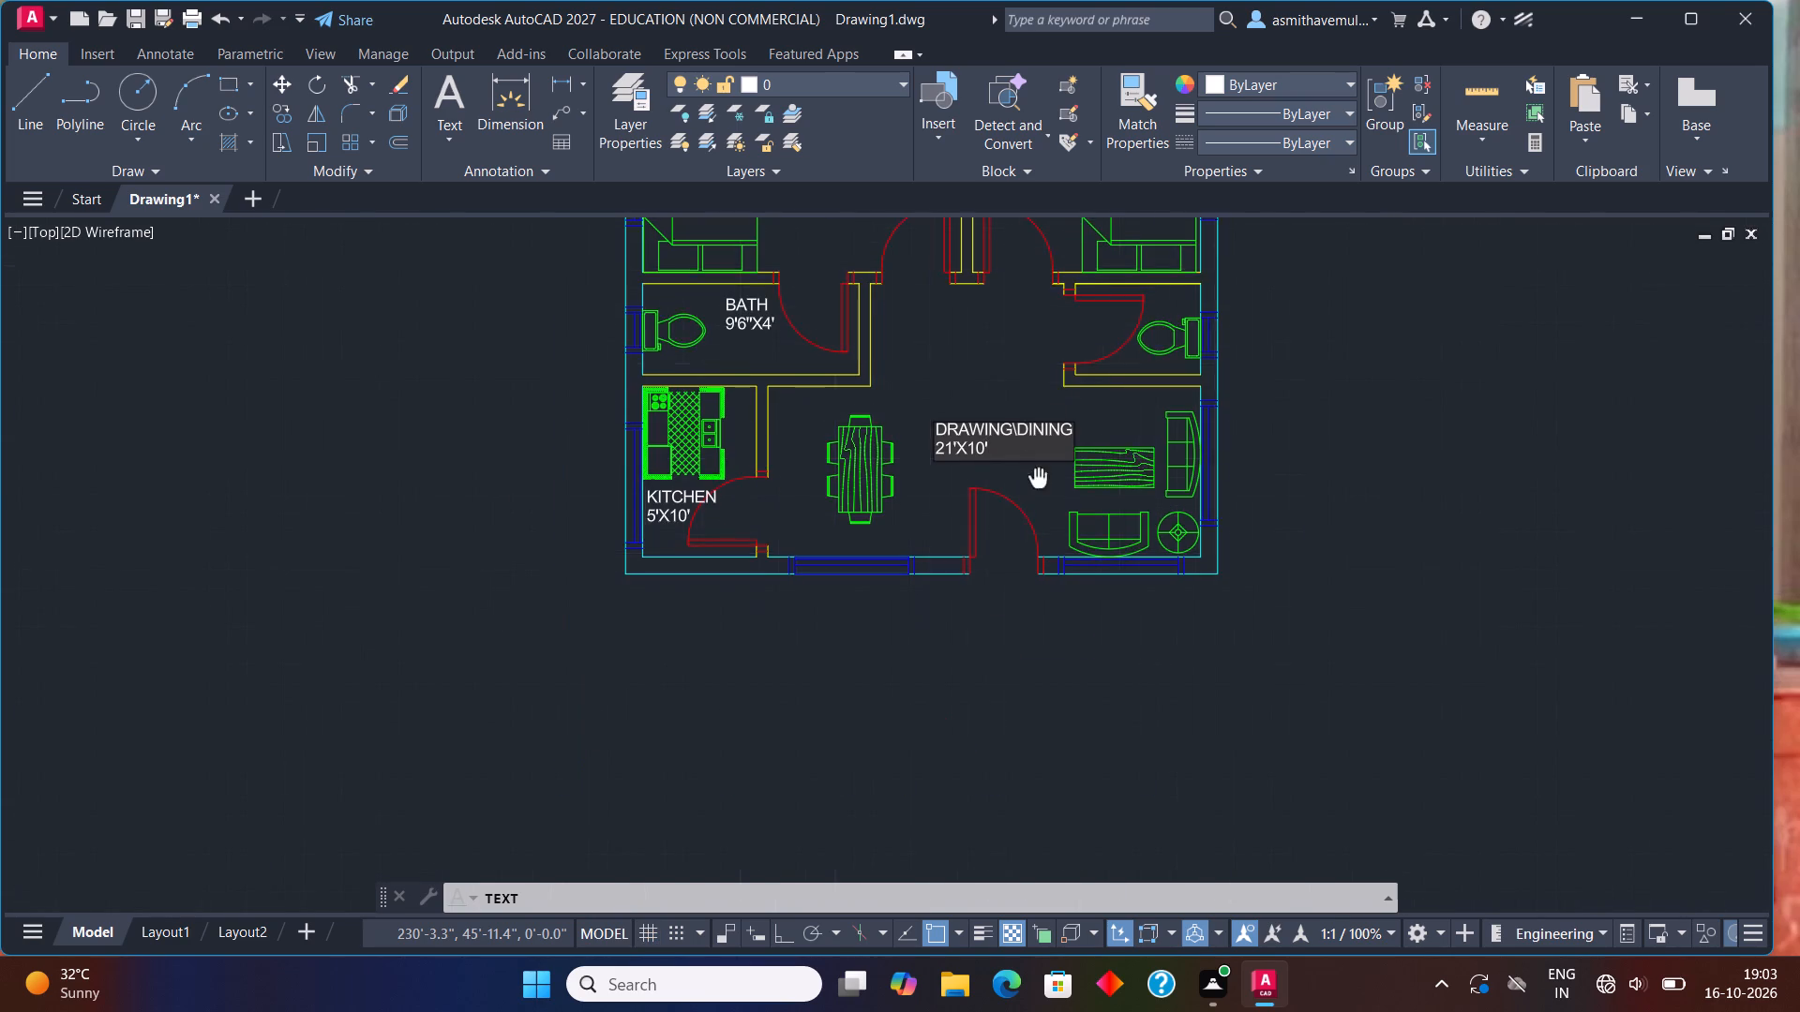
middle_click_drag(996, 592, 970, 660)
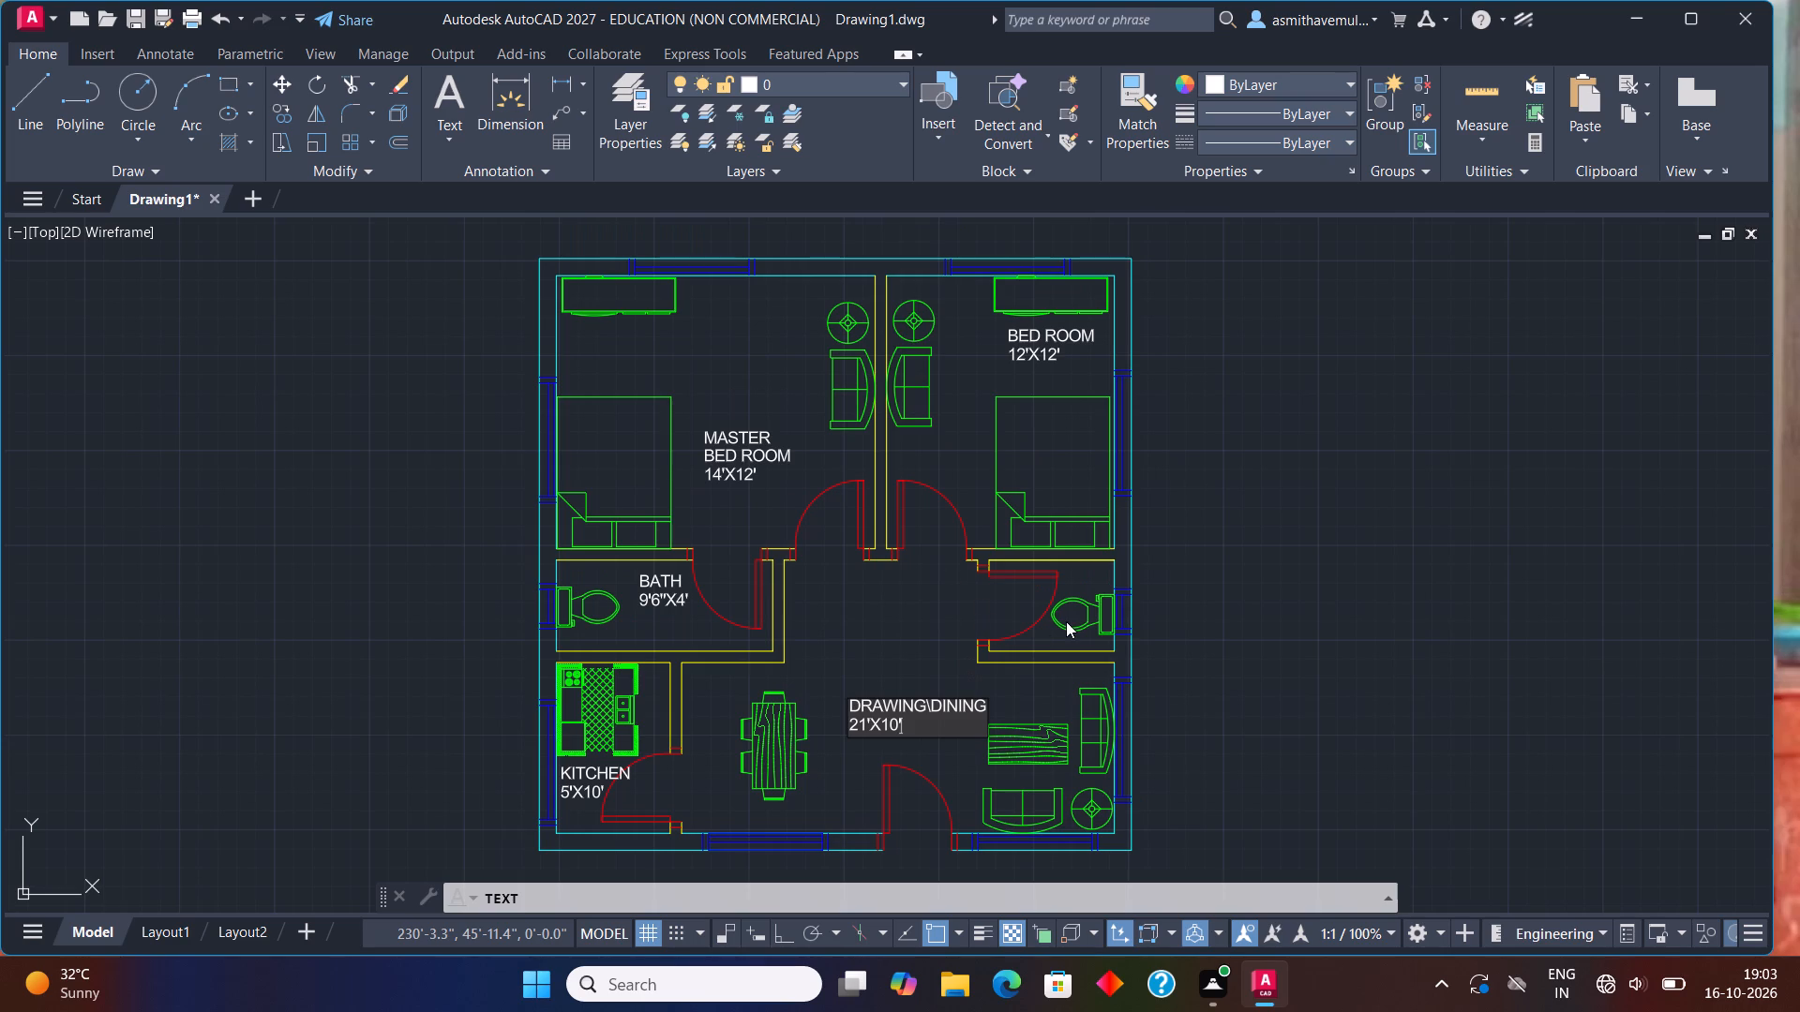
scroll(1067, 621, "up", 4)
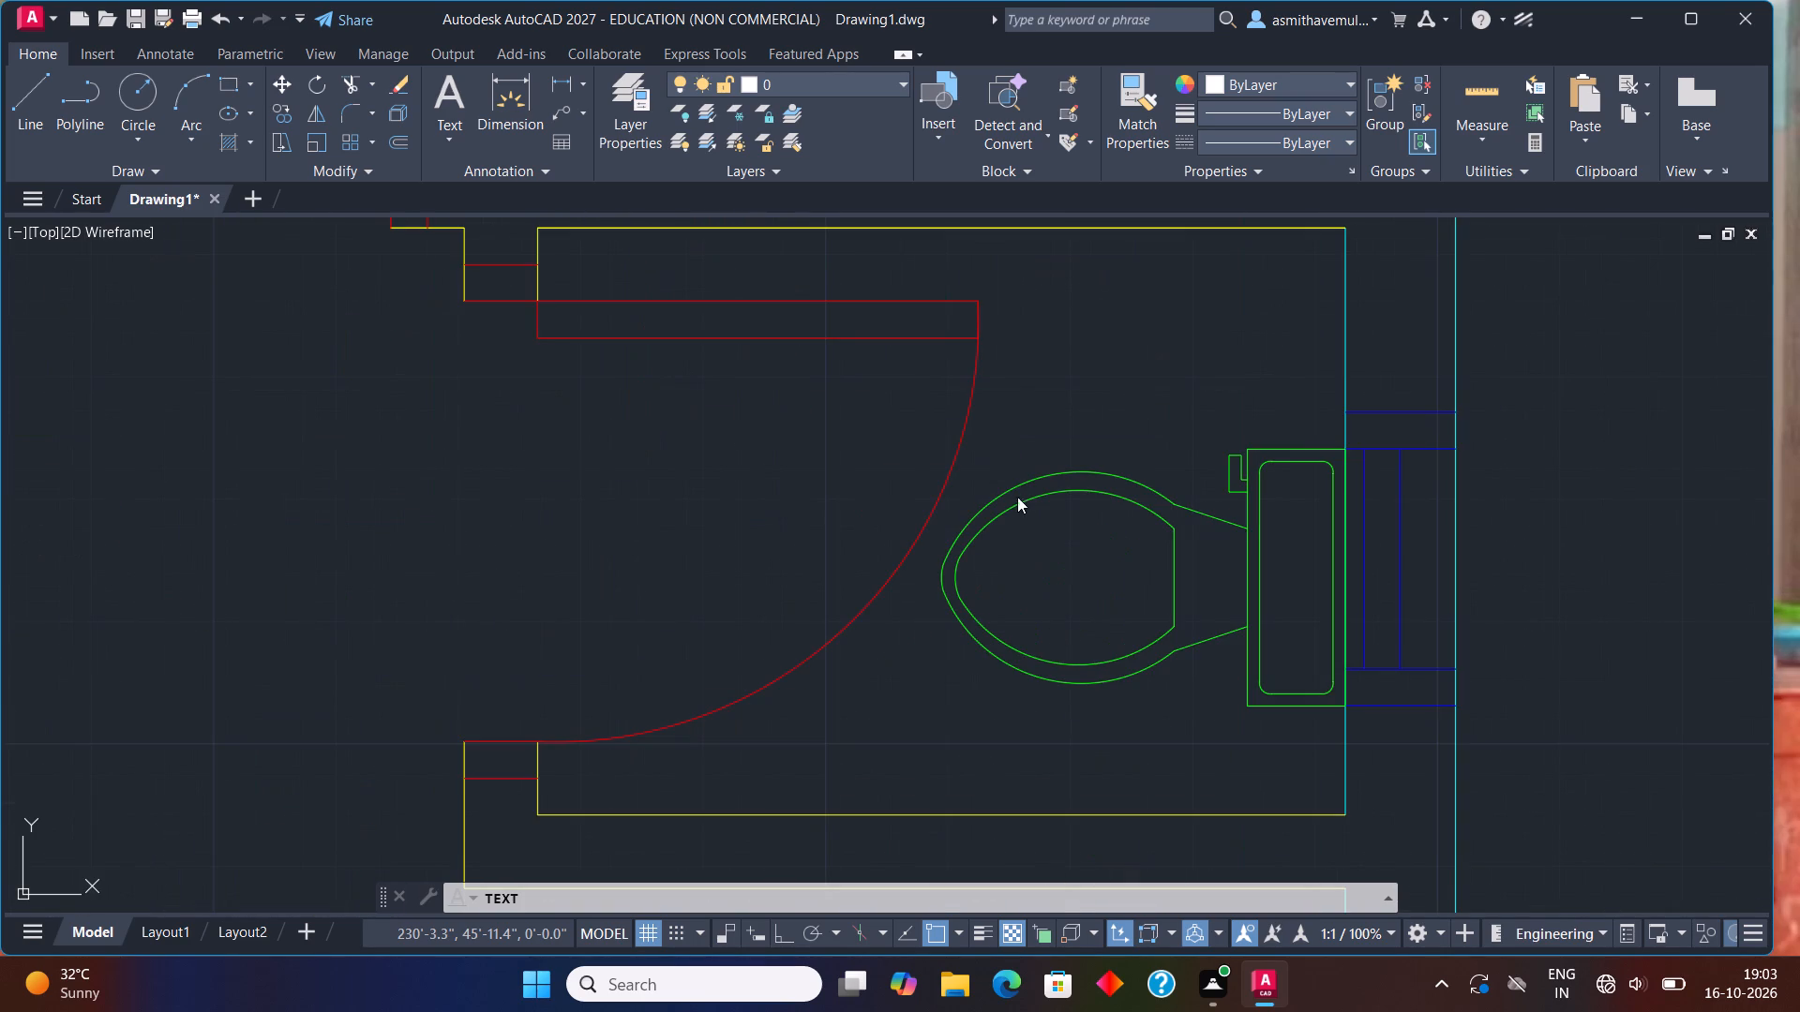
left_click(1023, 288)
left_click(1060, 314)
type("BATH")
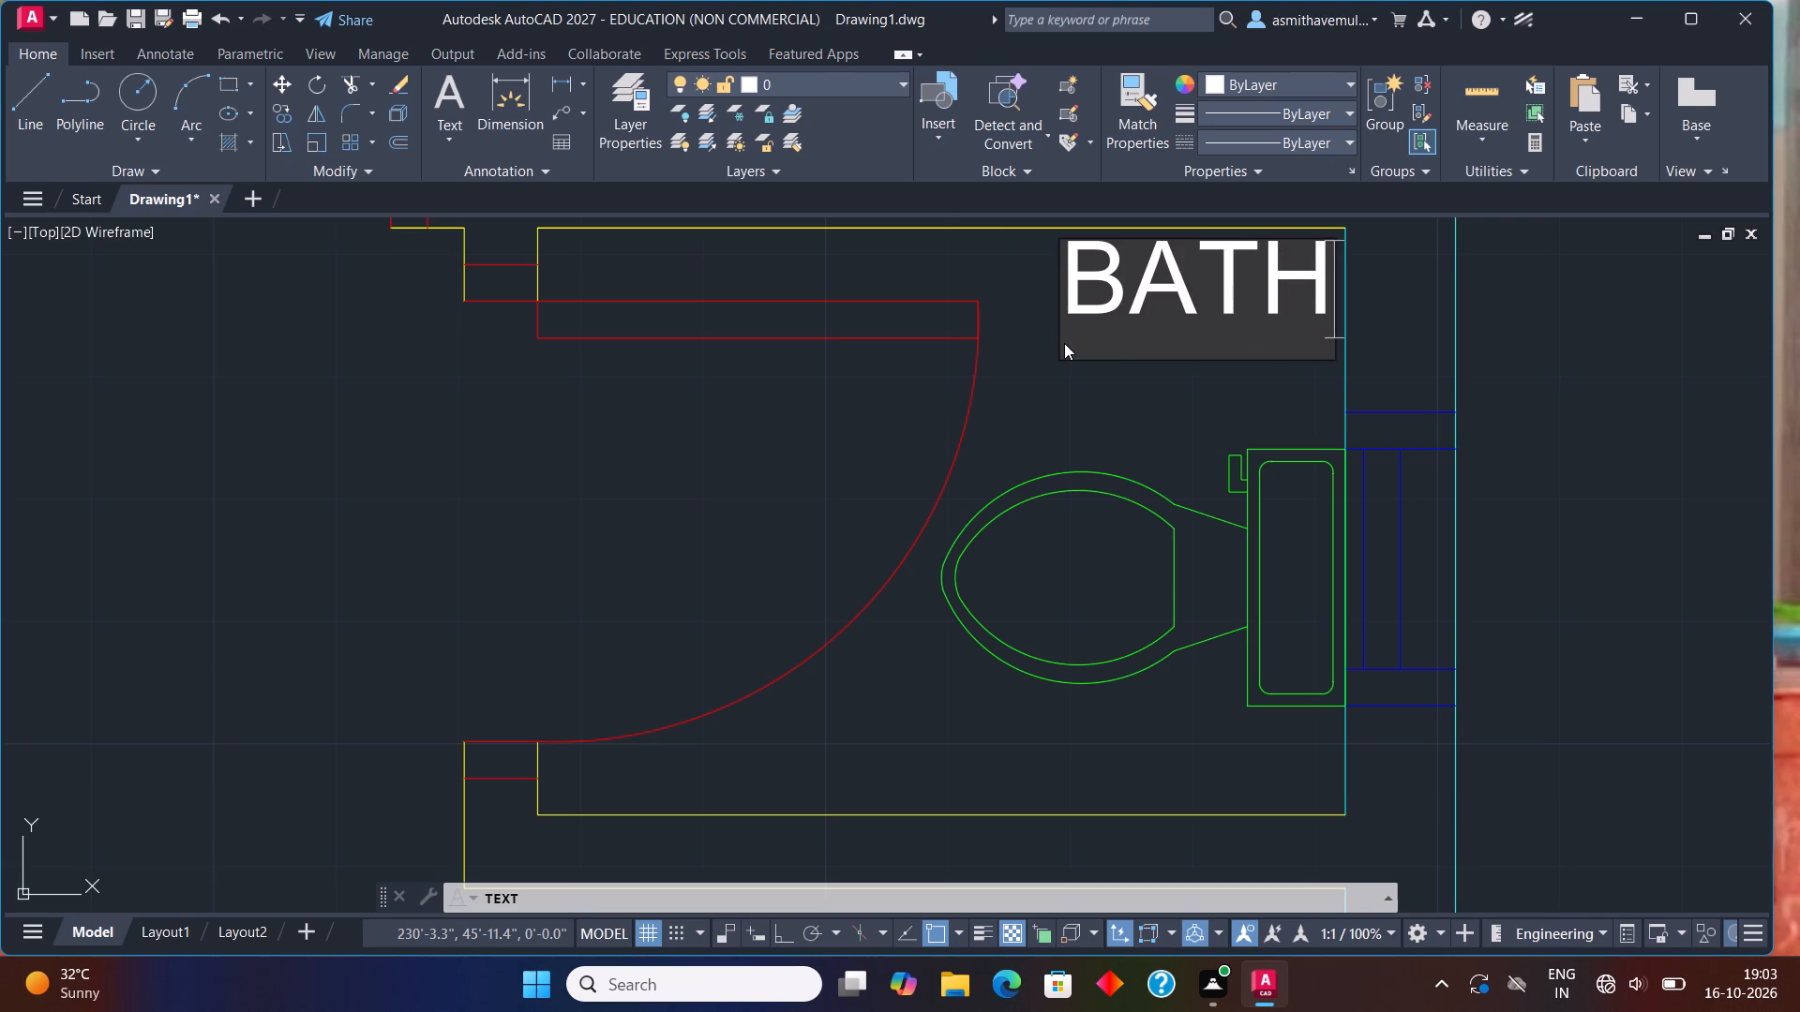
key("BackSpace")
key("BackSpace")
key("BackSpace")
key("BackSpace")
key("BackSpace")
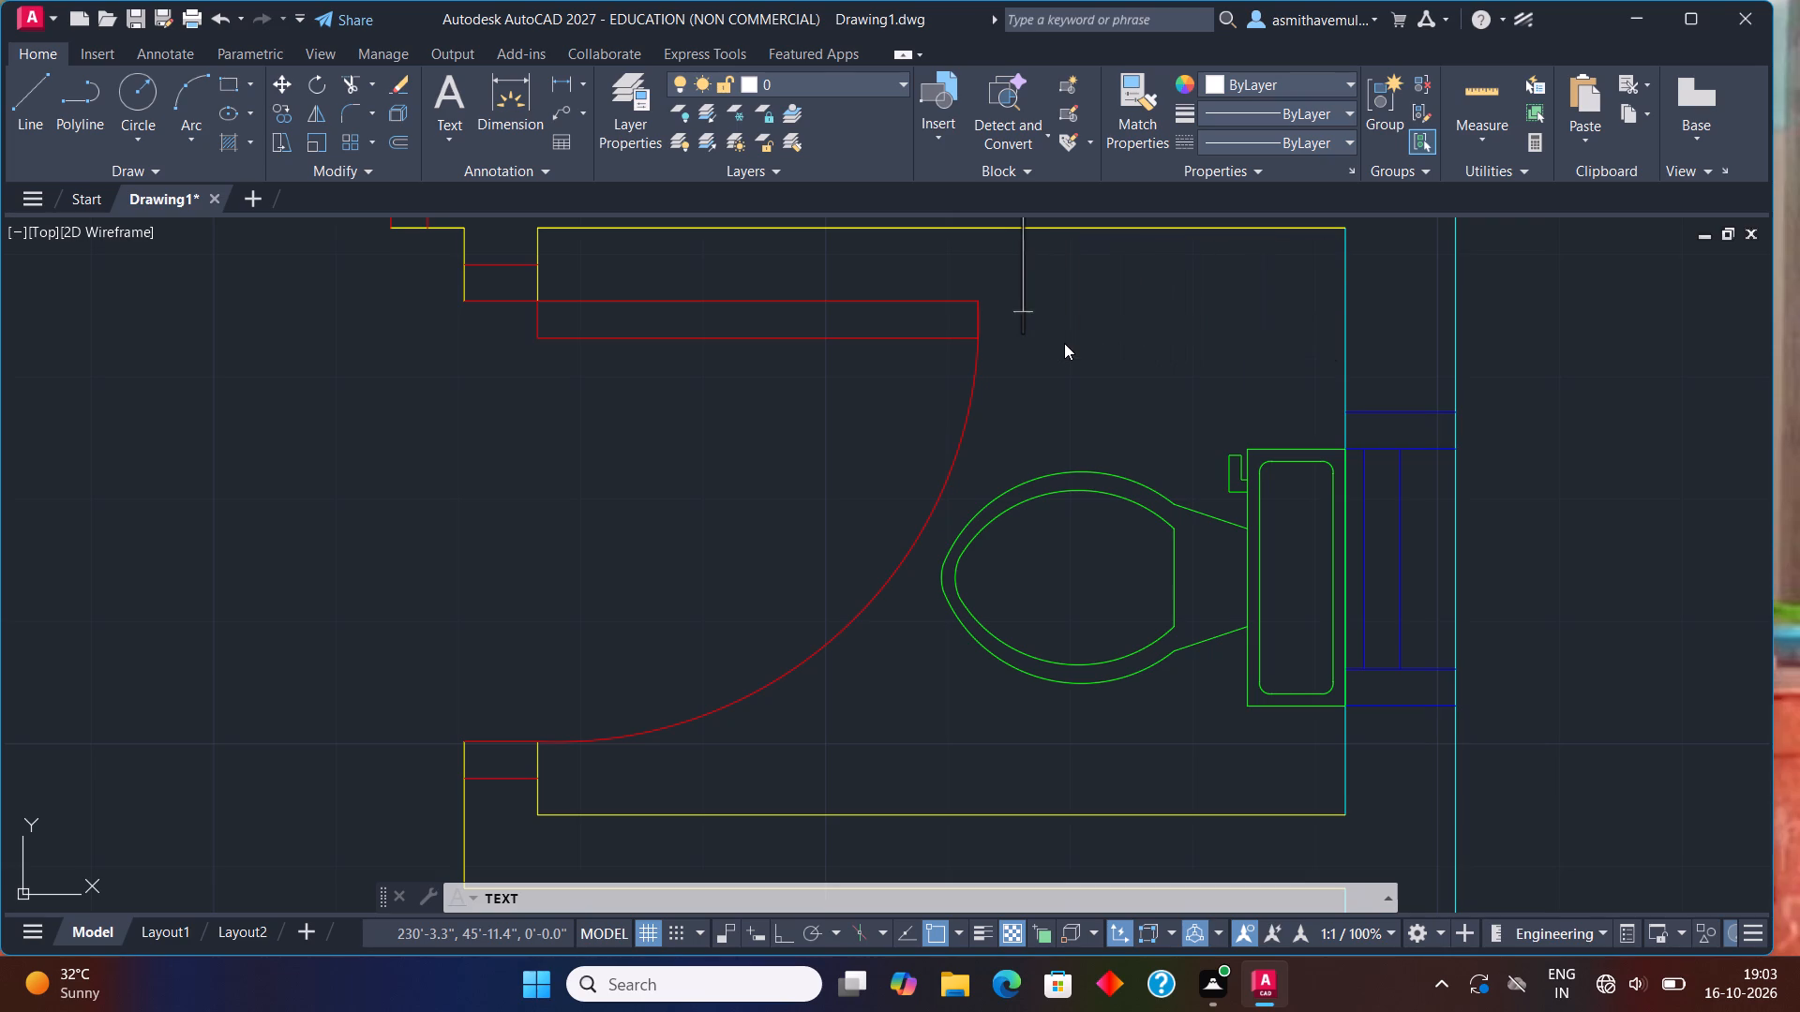
Label the east bathroom, in the space north of its toilet, with two lines reading BATH and 7'X4', and finish the text.
left_click(1022, 356)
type("BATH")
key("Return")
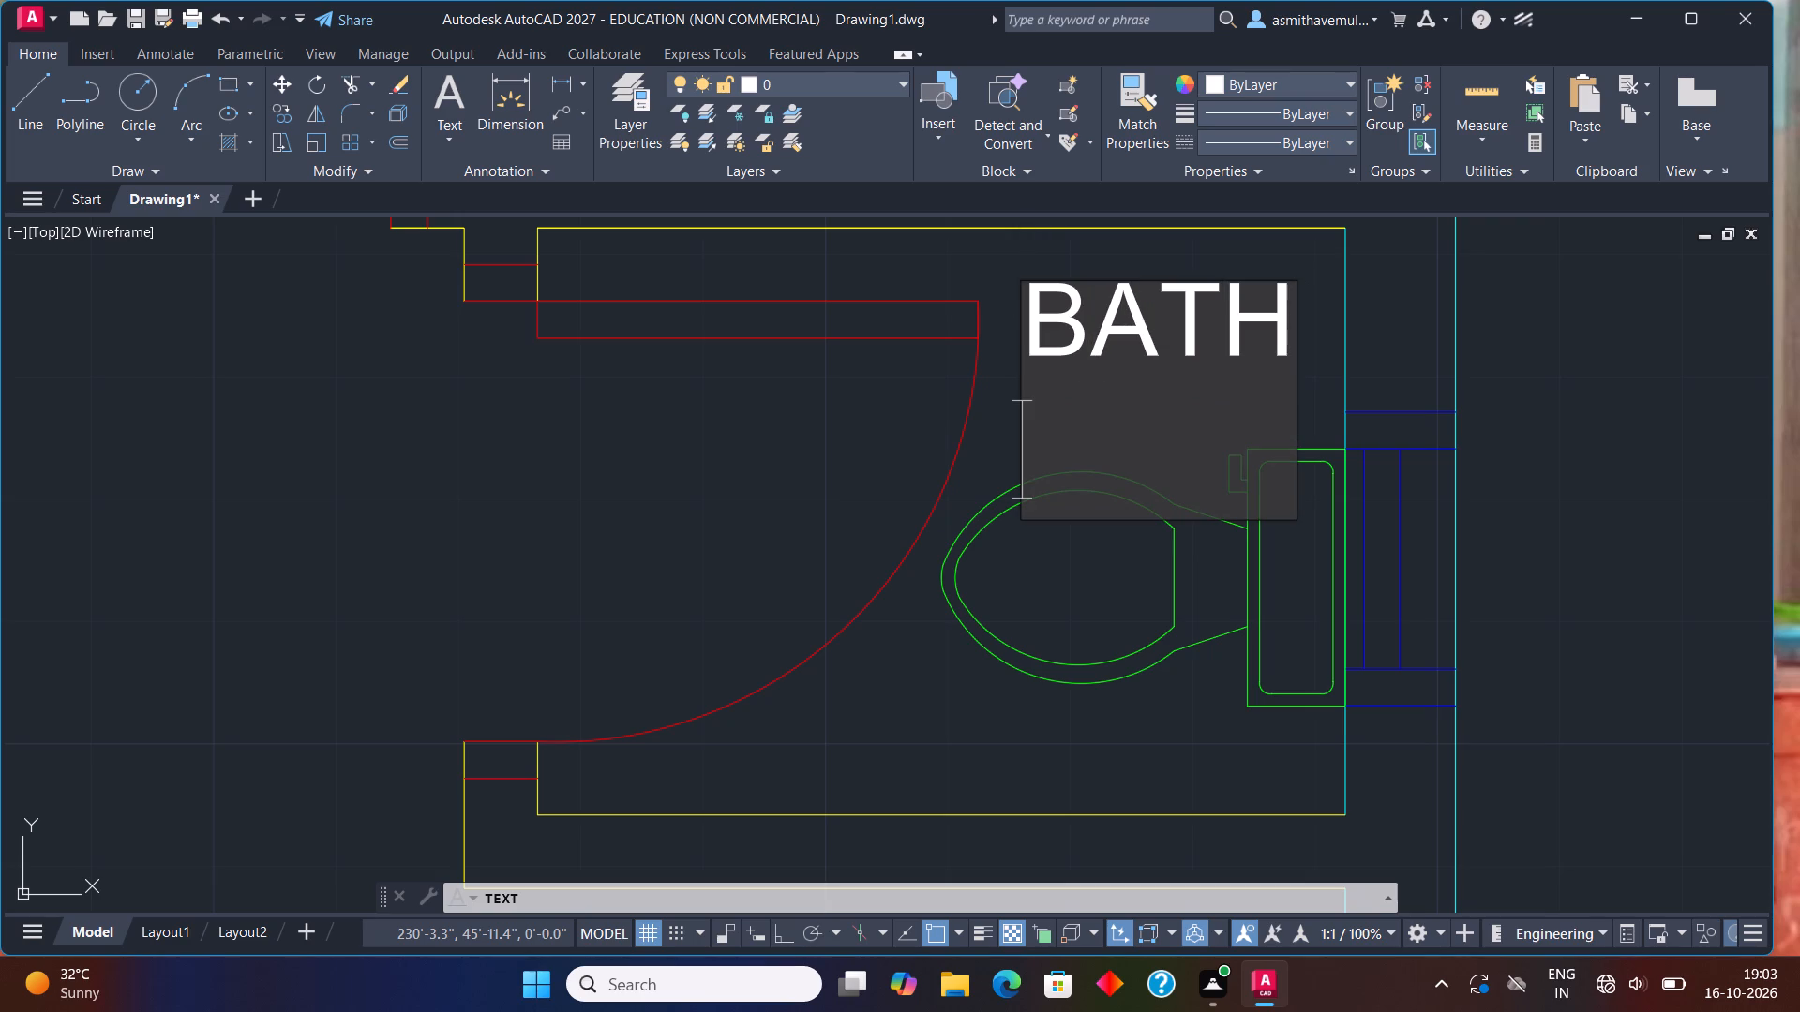
key("7")
key("apostrophe")
type("X4")
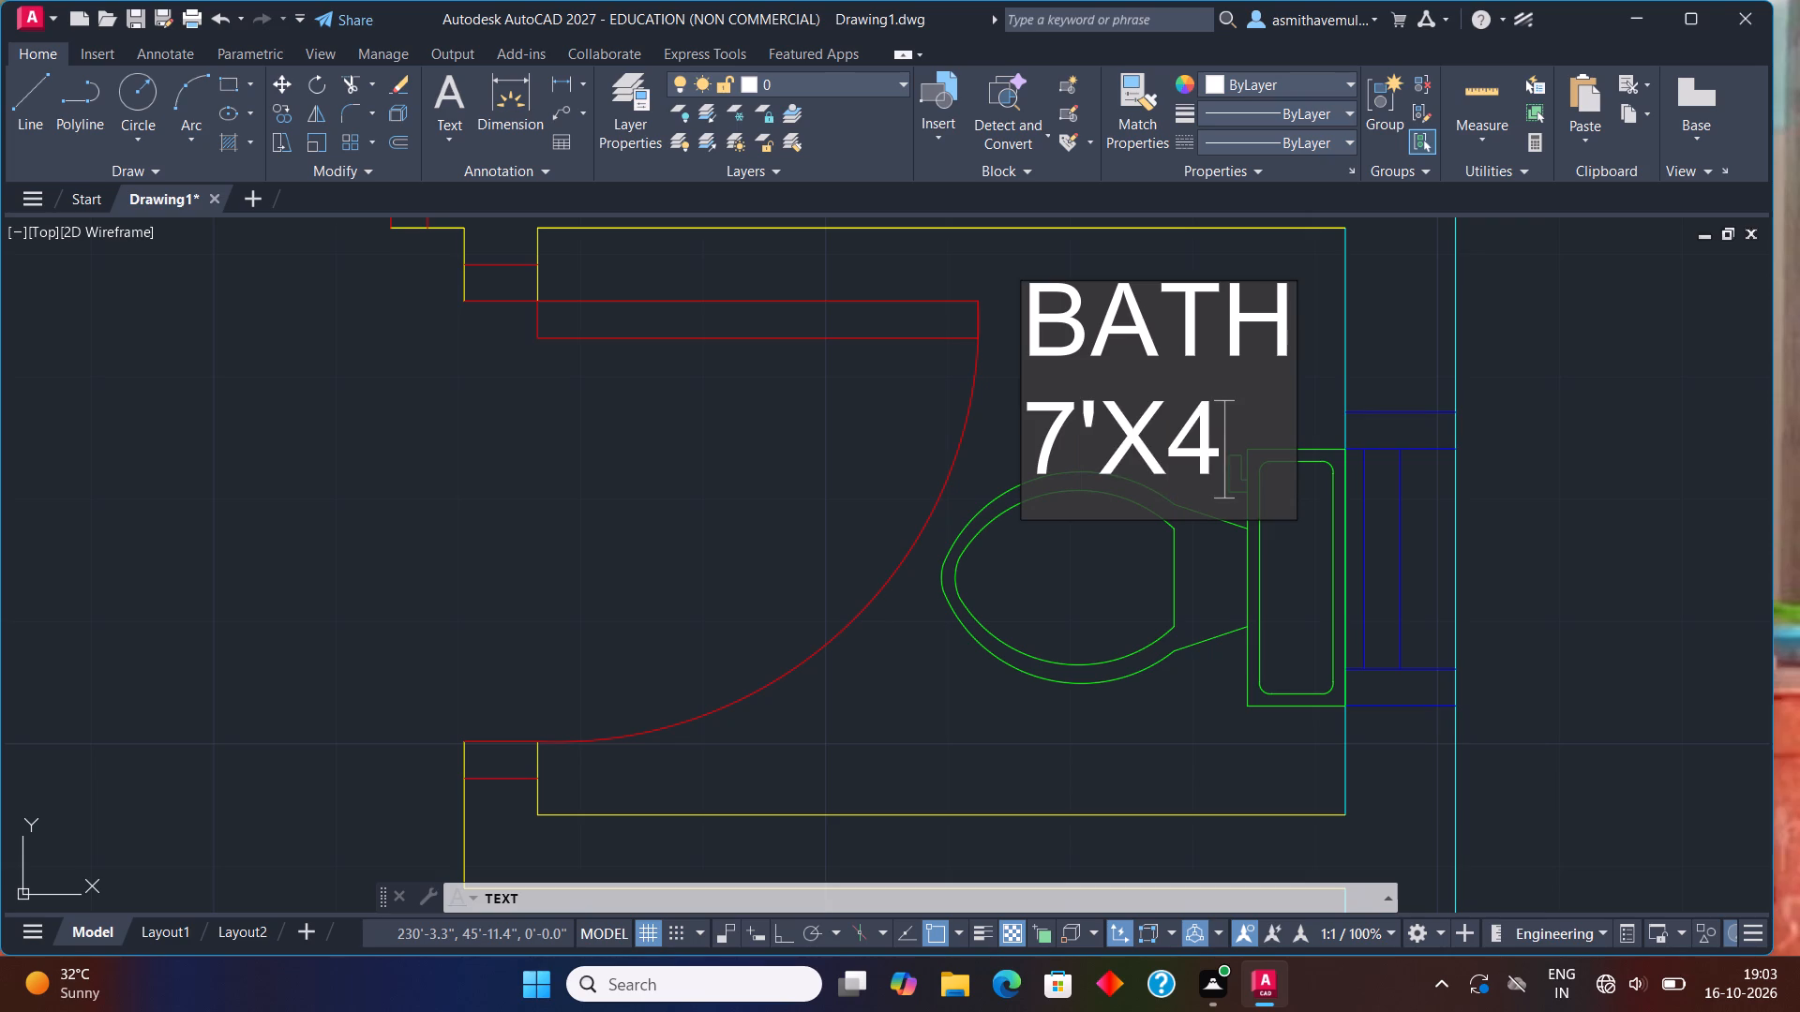
key("apostrophe")
left_click(825, 484)
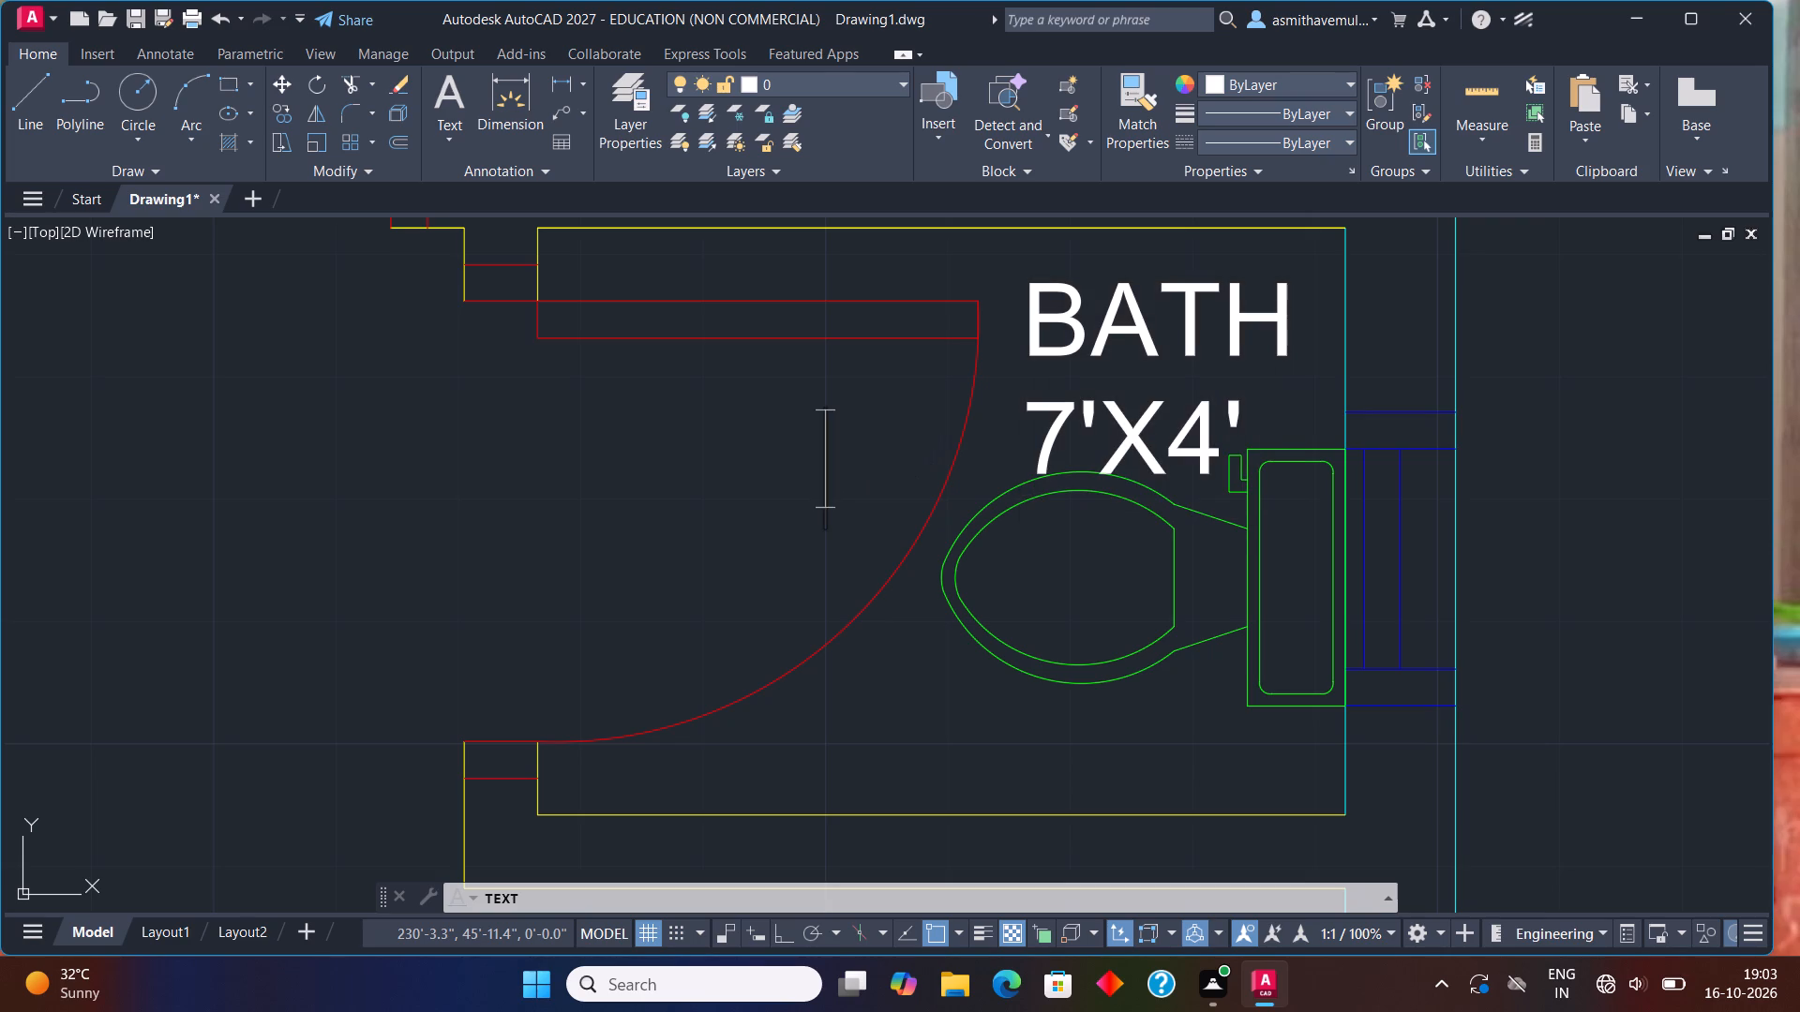
key("Escape")
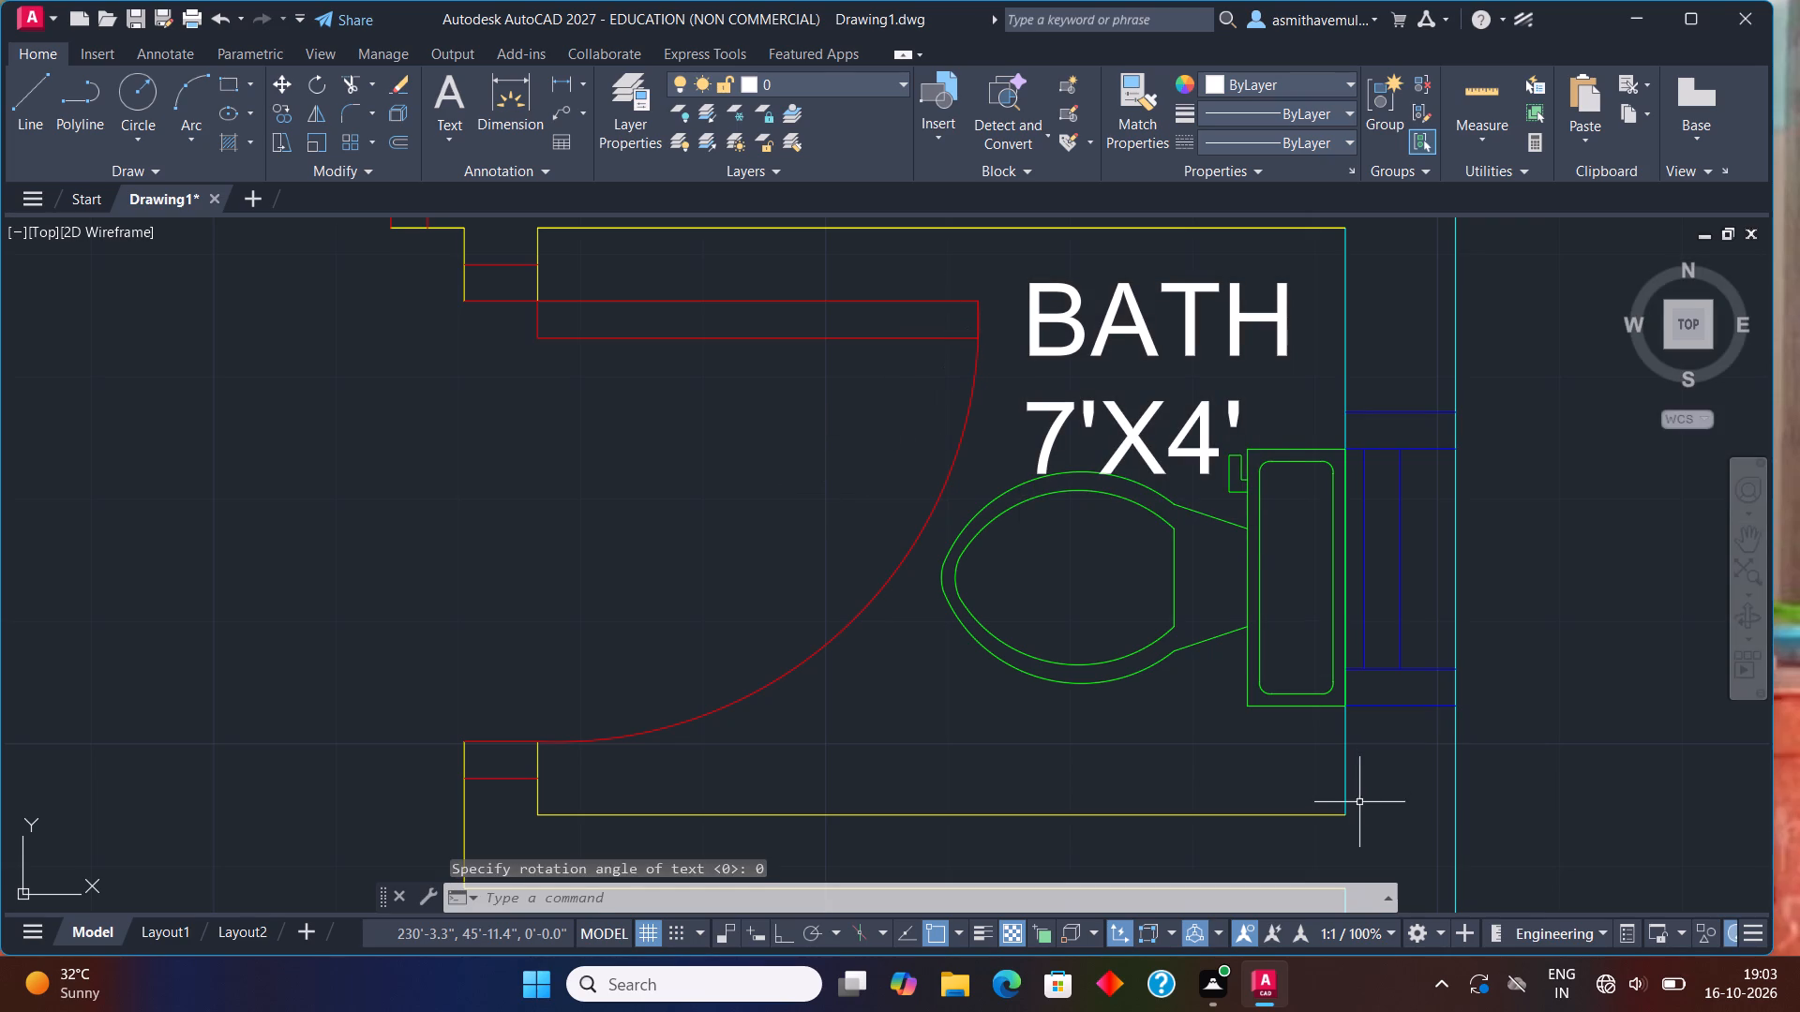
Move the east bathroom's toilet about 6" south along the outer wall so it clears the BATH 7'X4' label.
left_click(1257, 614)
key("m")
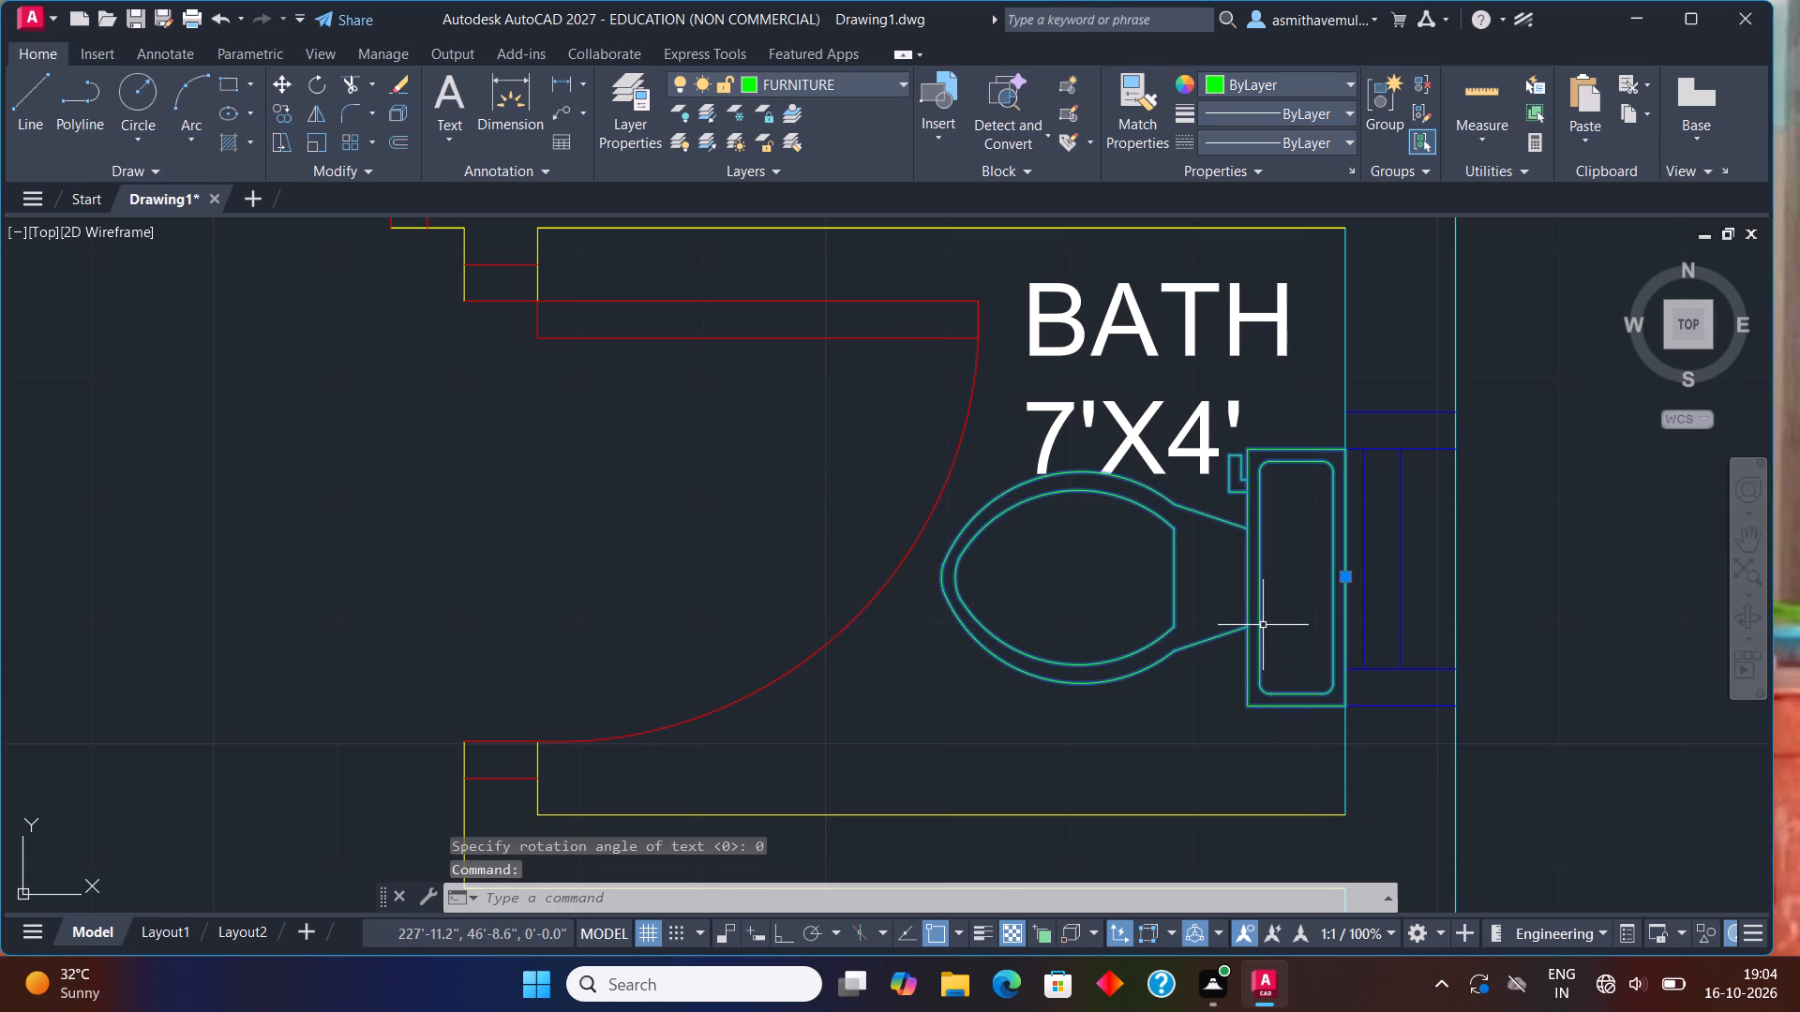
key("Return")
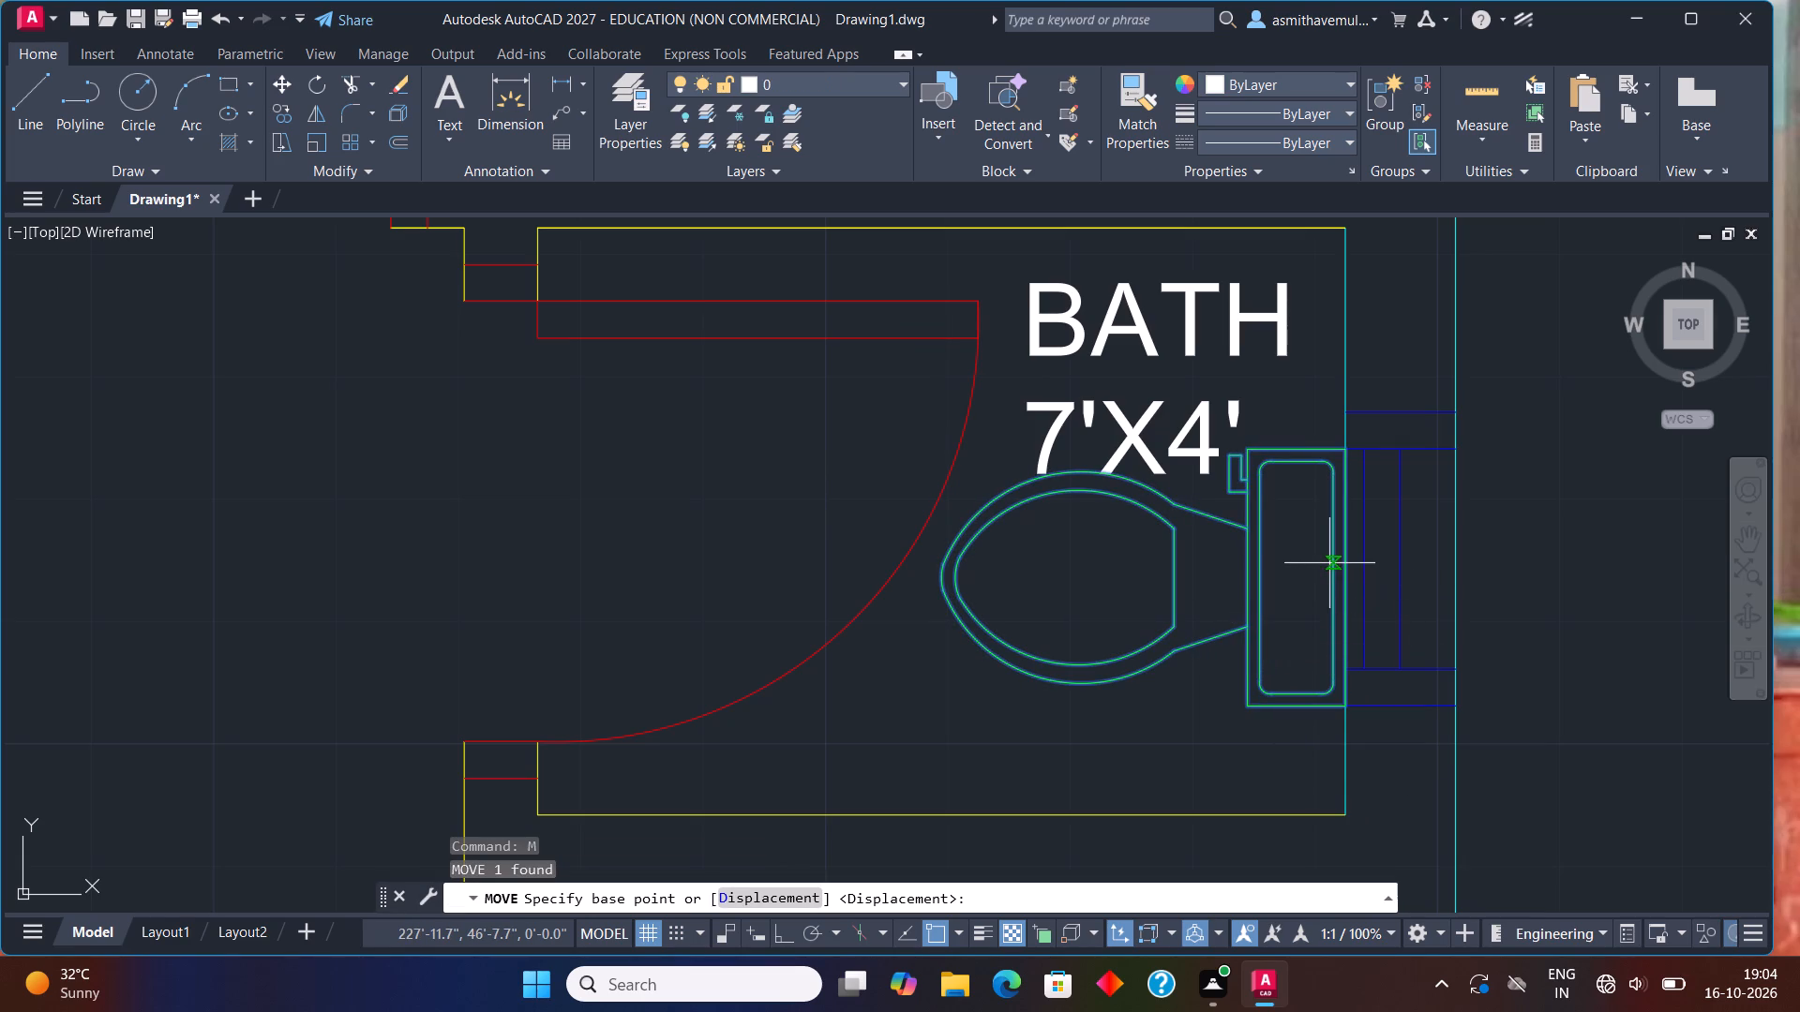
left_click(1347, 565)
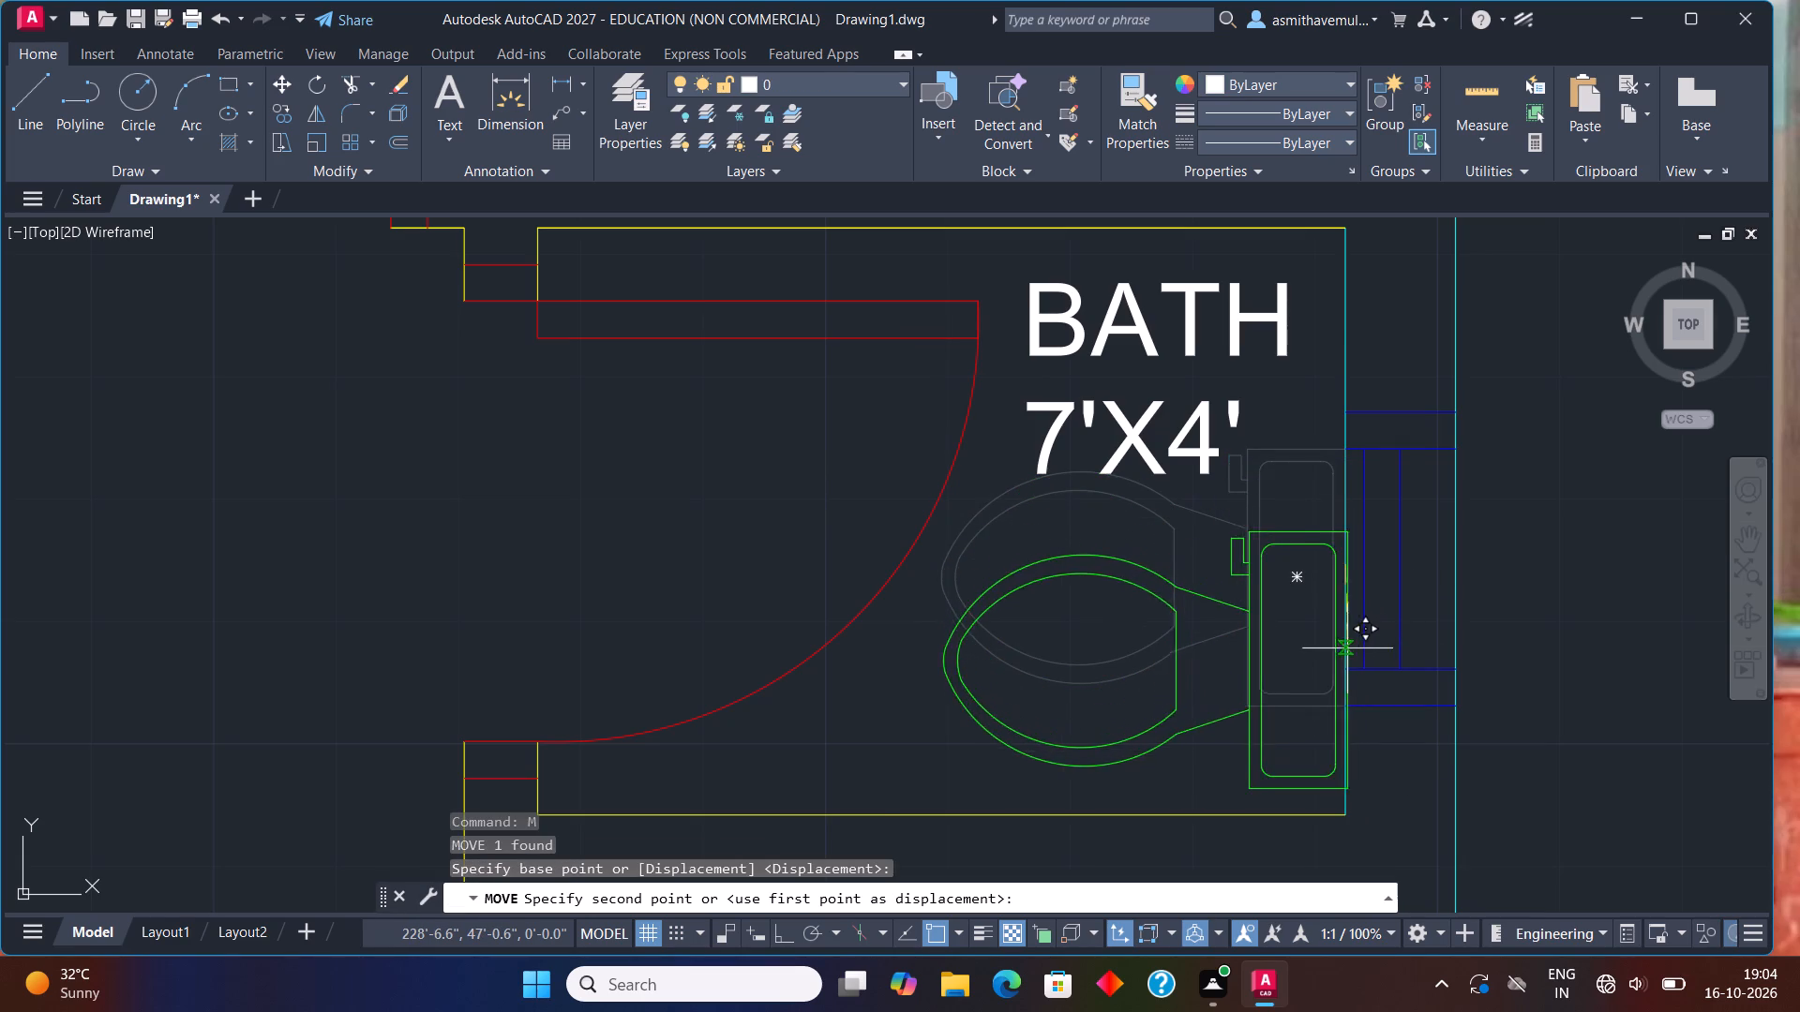
scroll(1340, 652, "up", 2)
left_click(1344, 647)
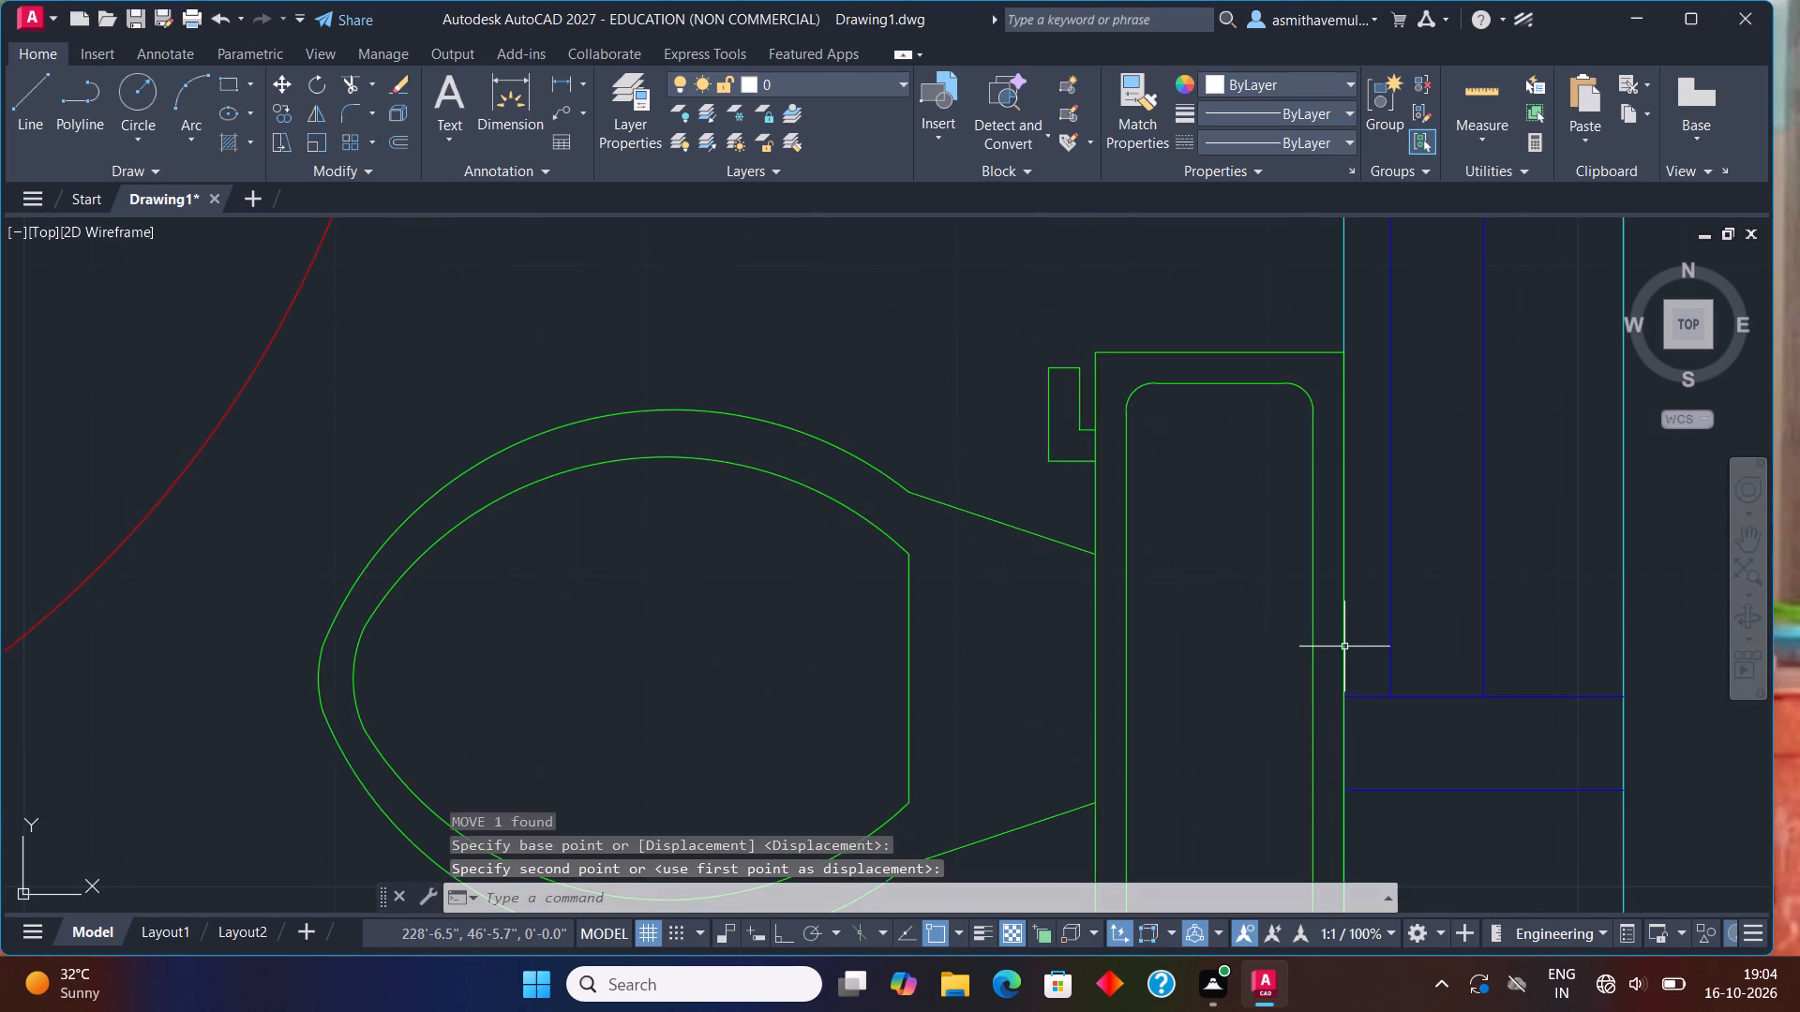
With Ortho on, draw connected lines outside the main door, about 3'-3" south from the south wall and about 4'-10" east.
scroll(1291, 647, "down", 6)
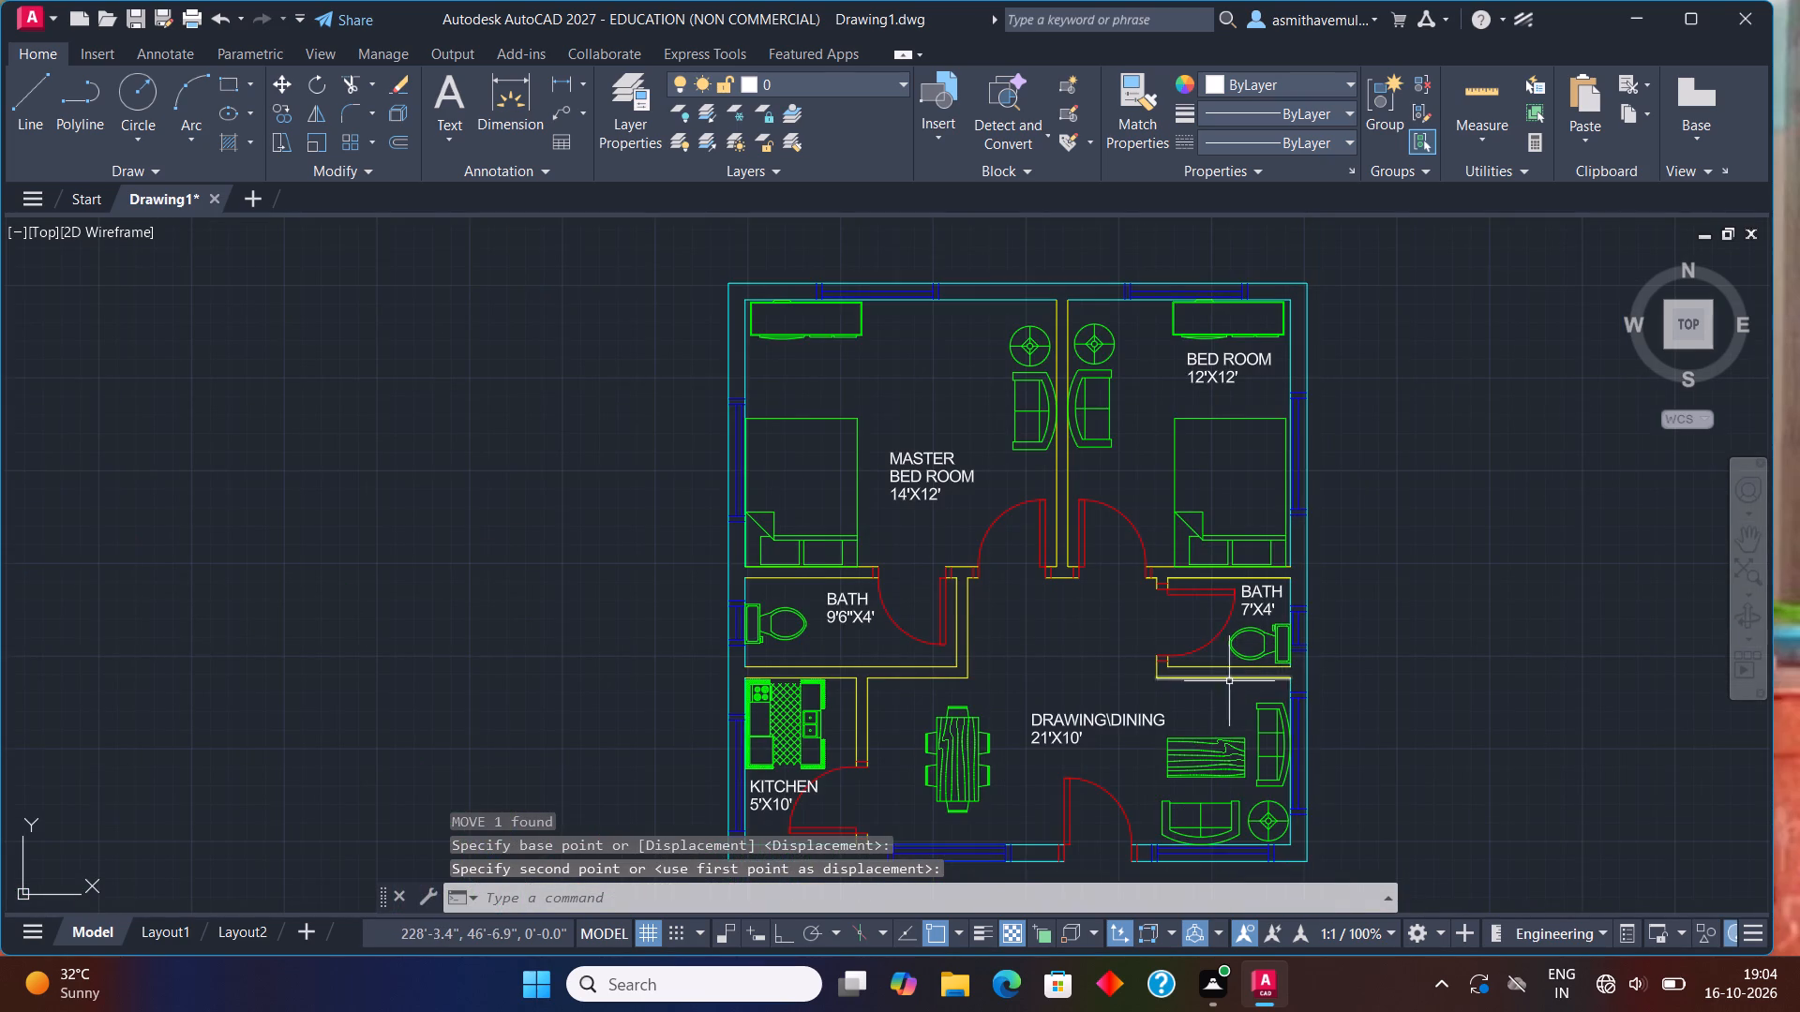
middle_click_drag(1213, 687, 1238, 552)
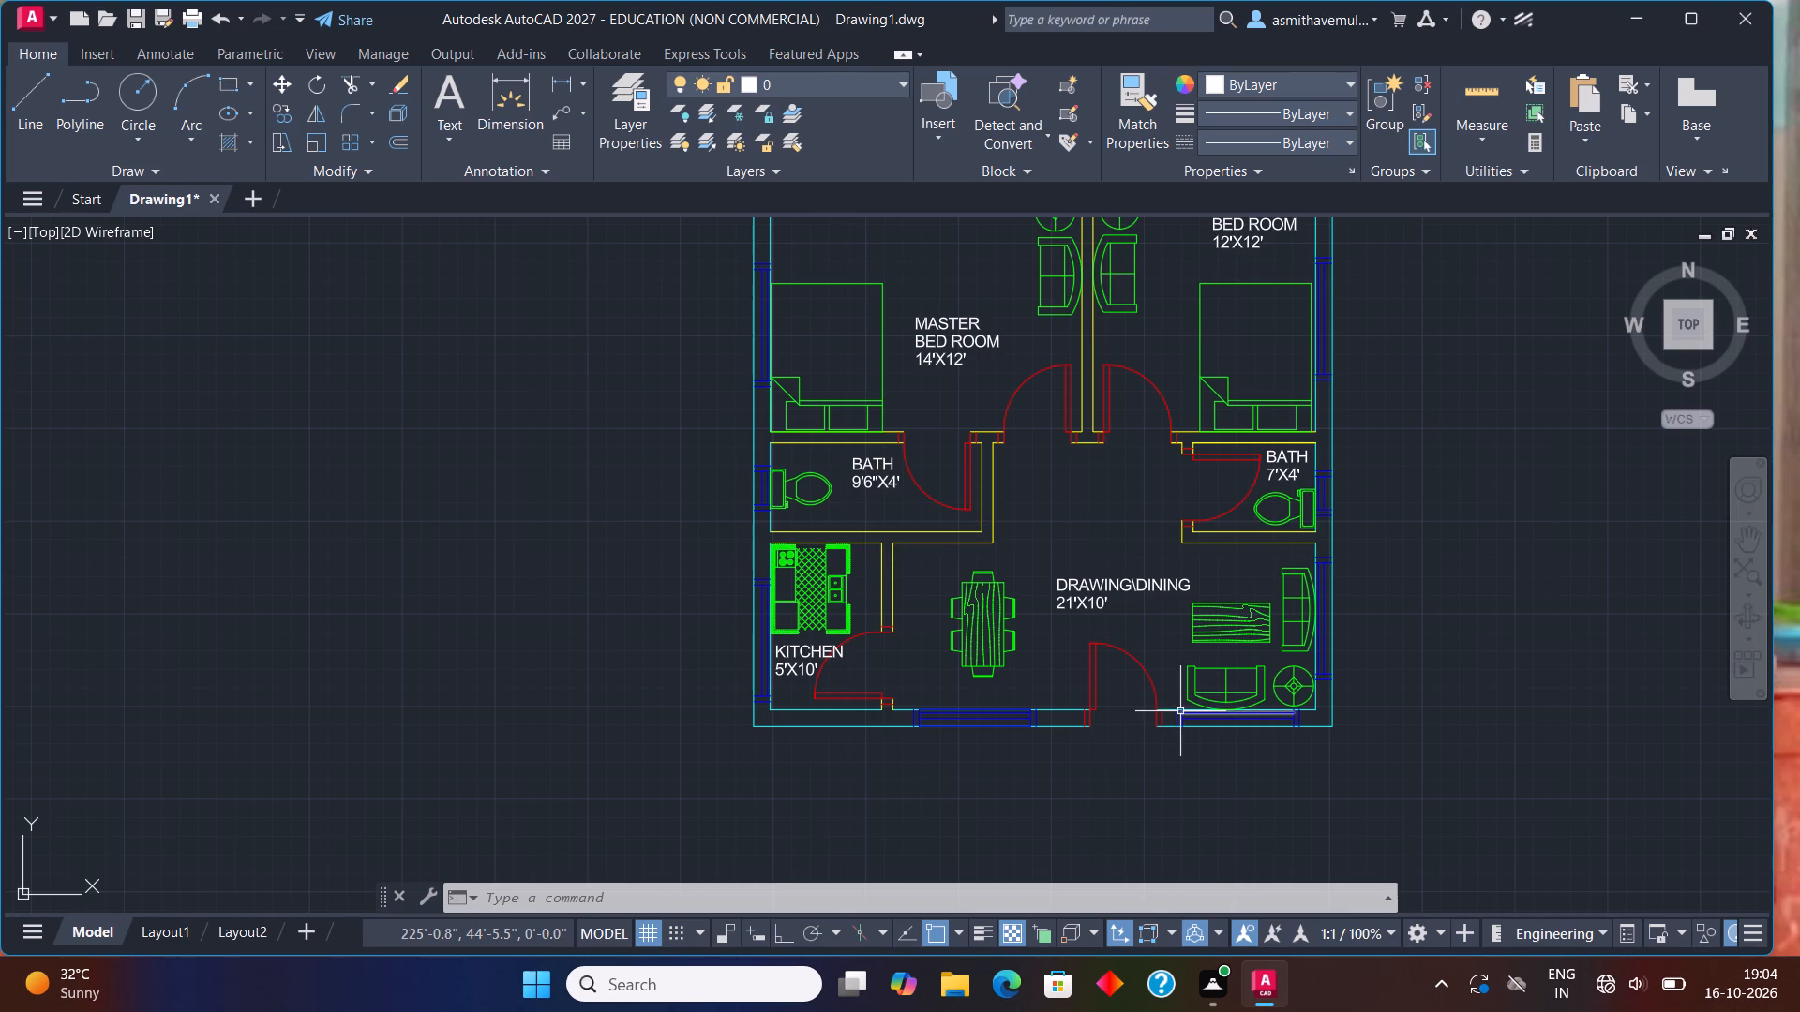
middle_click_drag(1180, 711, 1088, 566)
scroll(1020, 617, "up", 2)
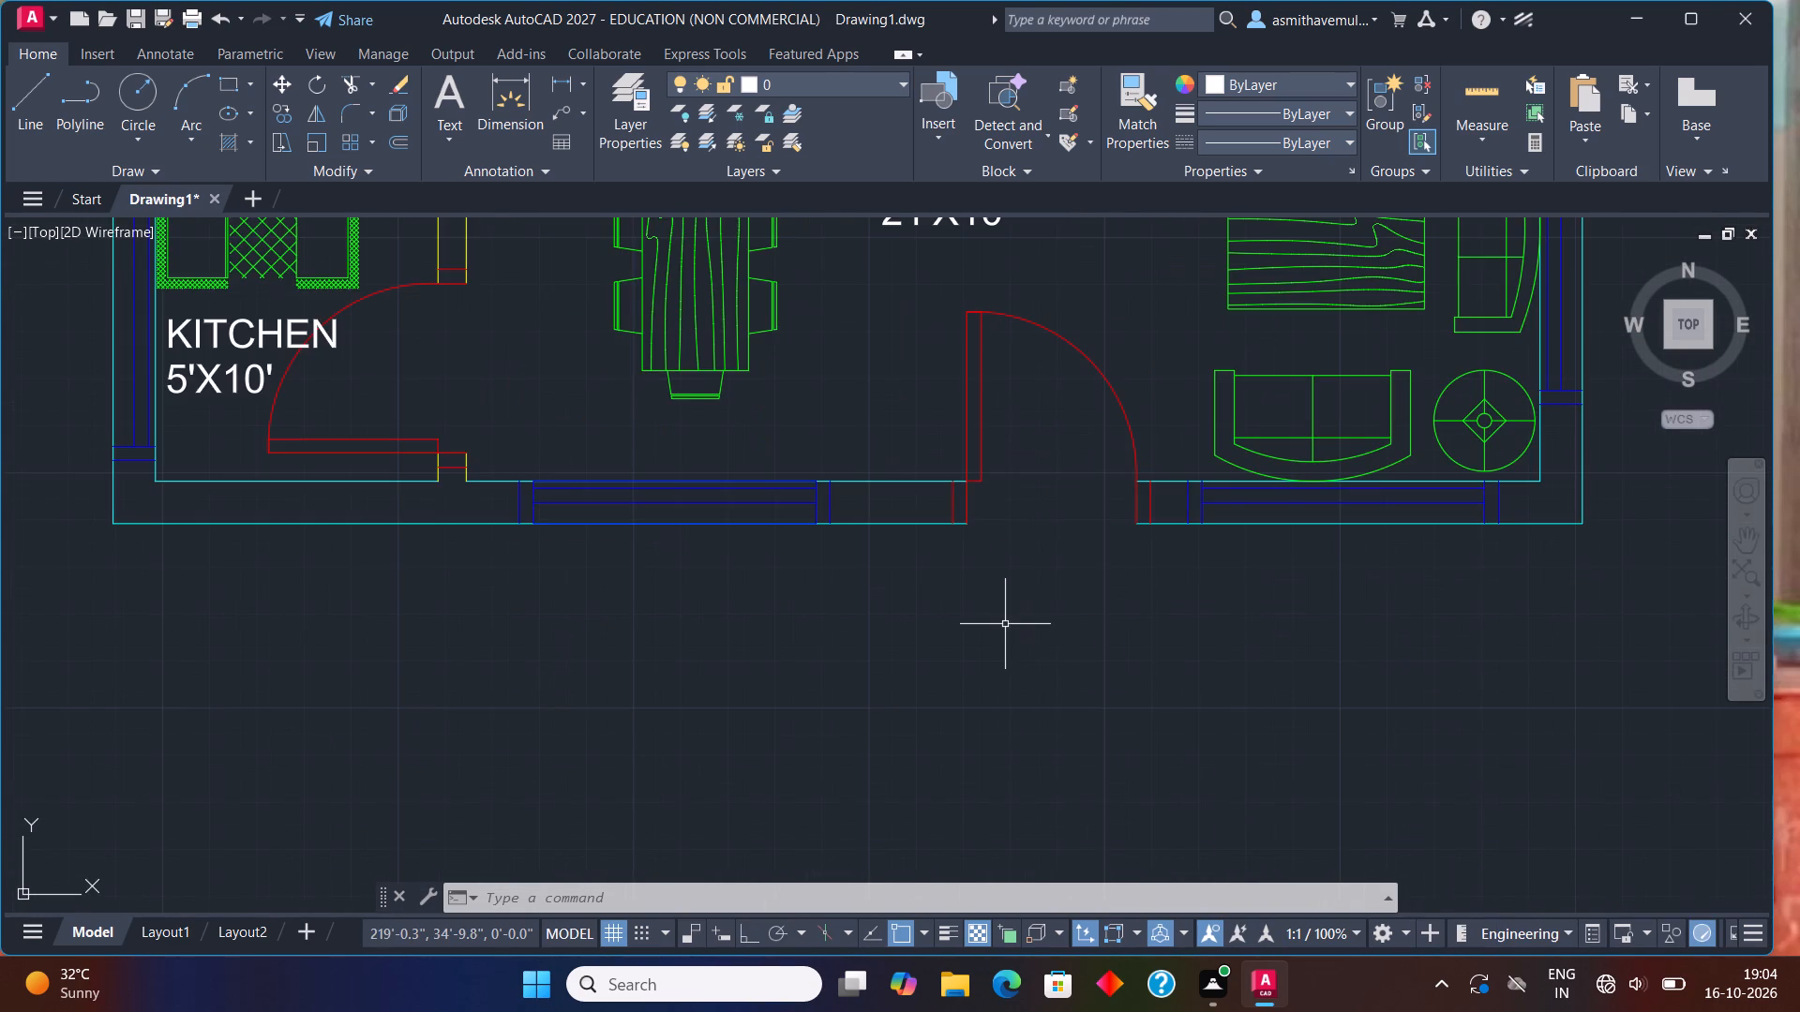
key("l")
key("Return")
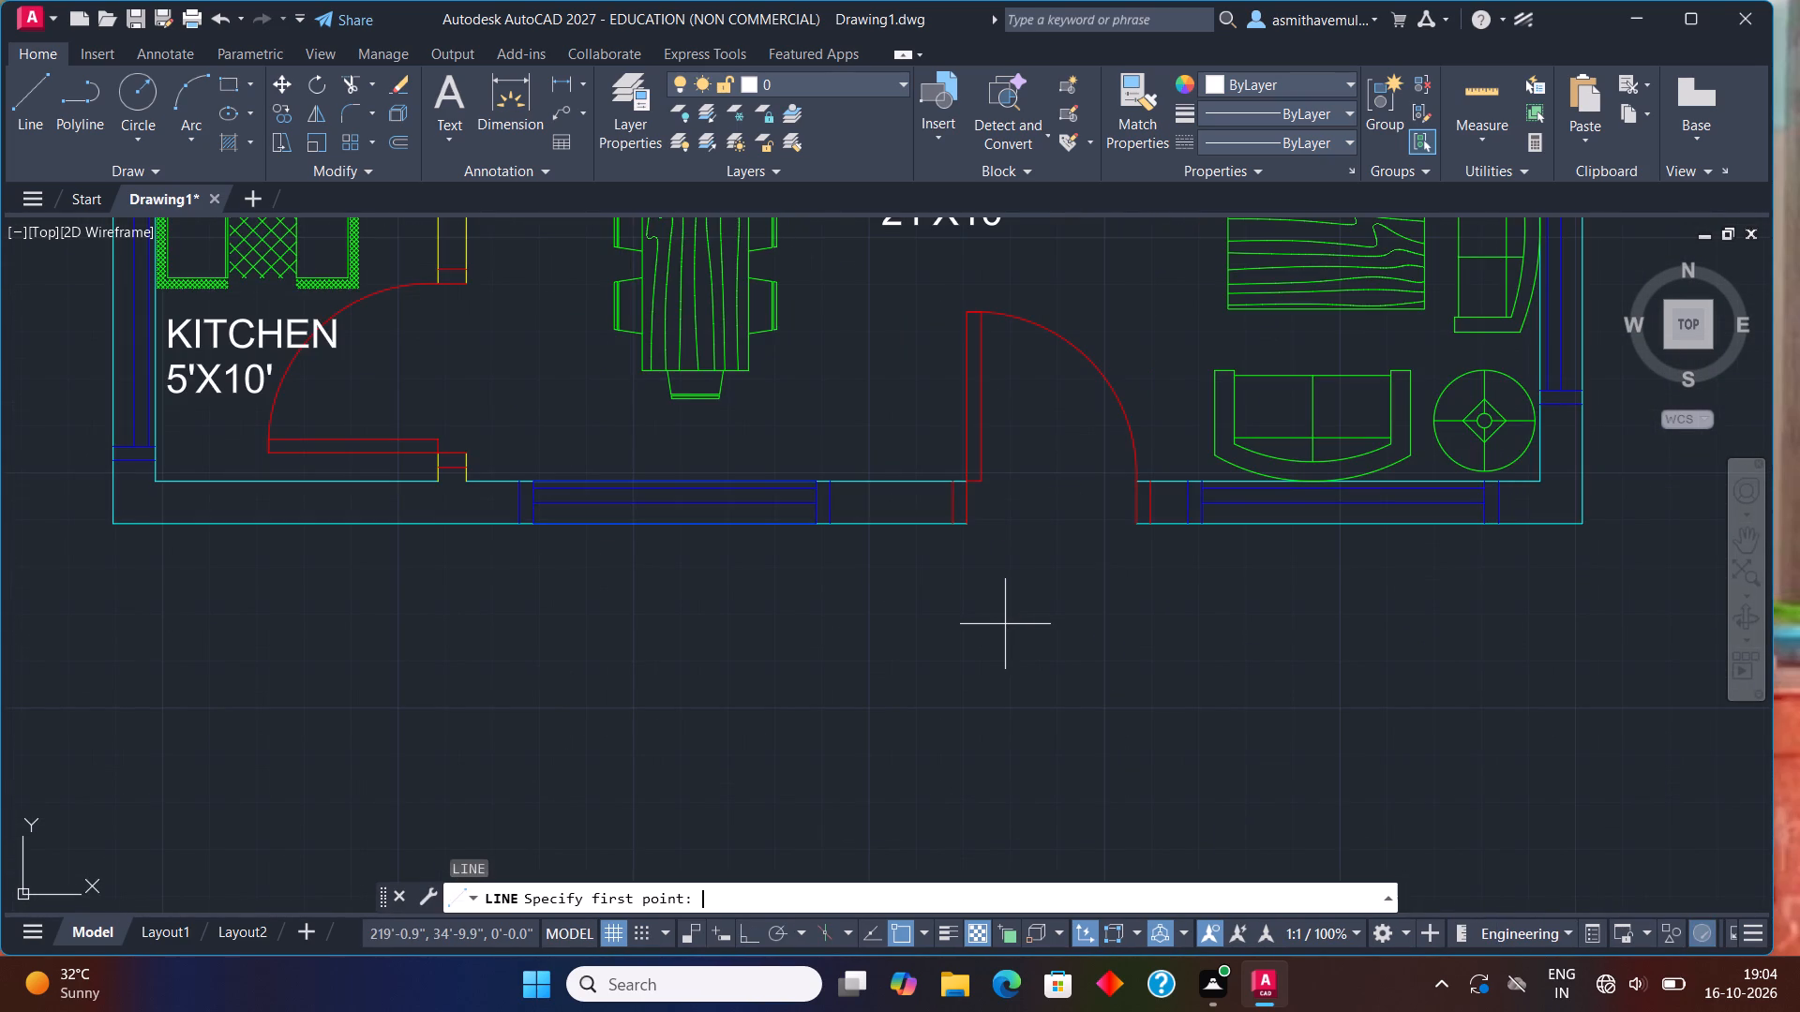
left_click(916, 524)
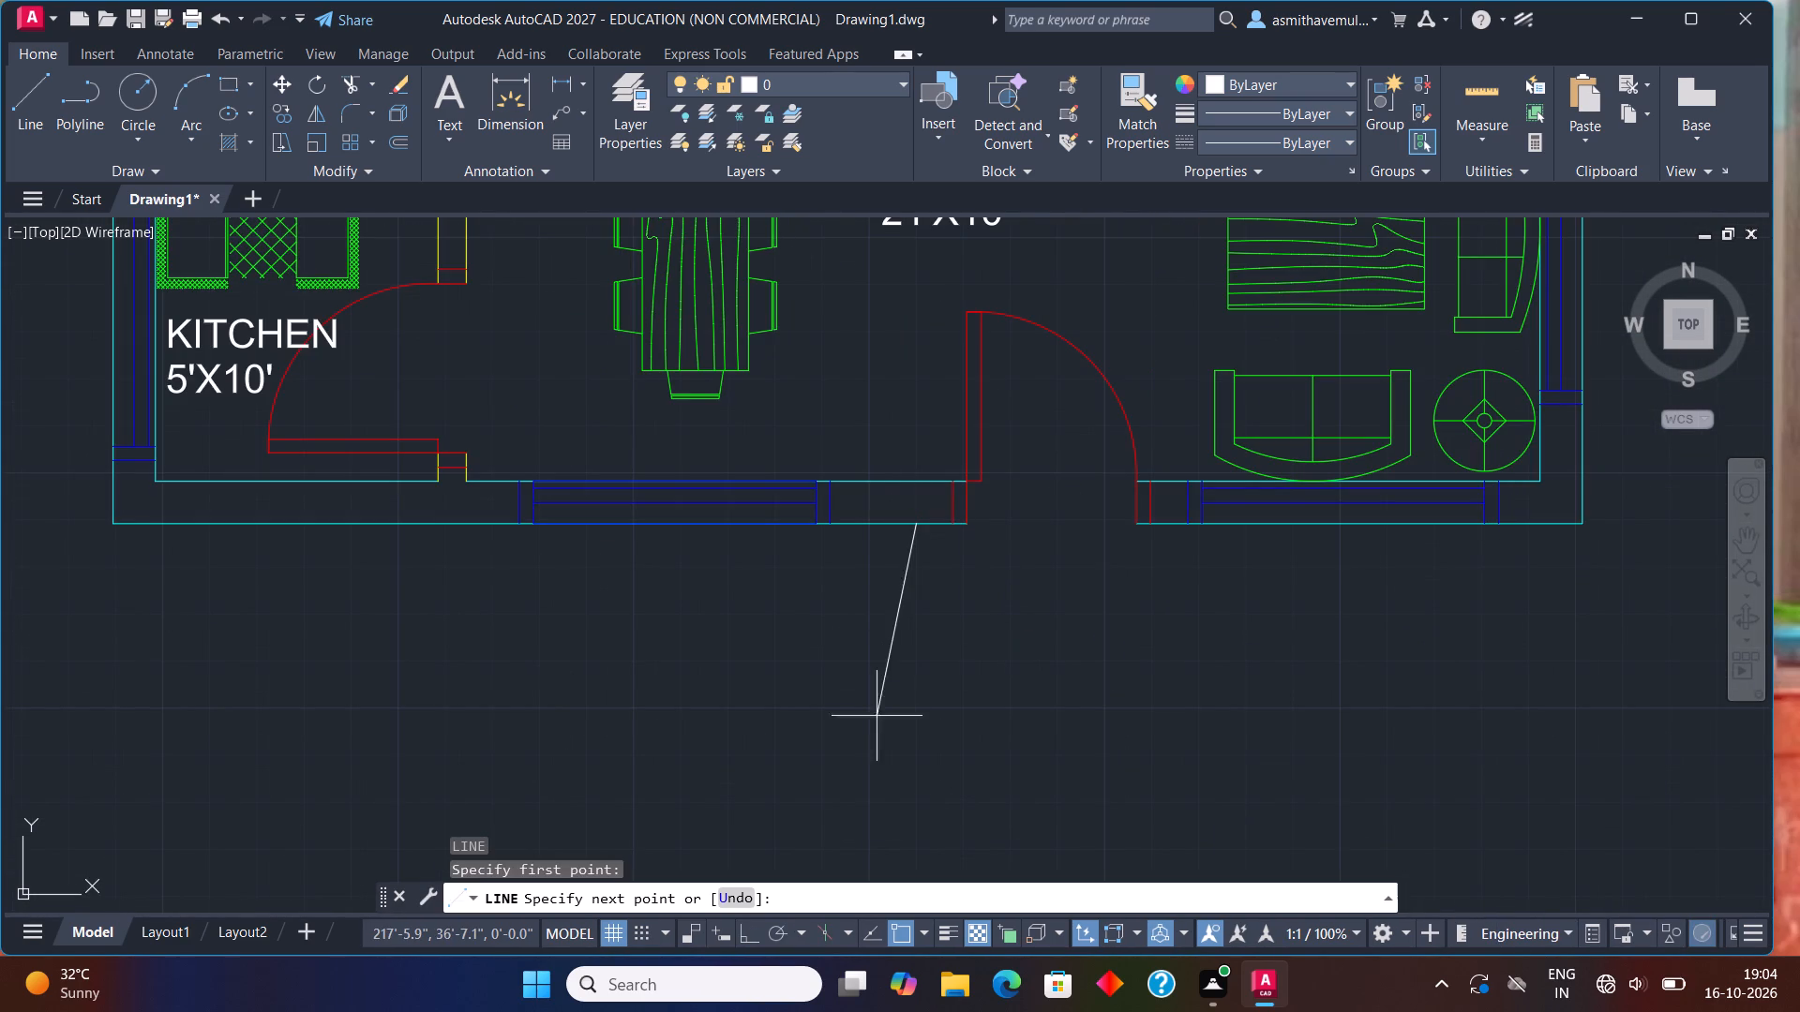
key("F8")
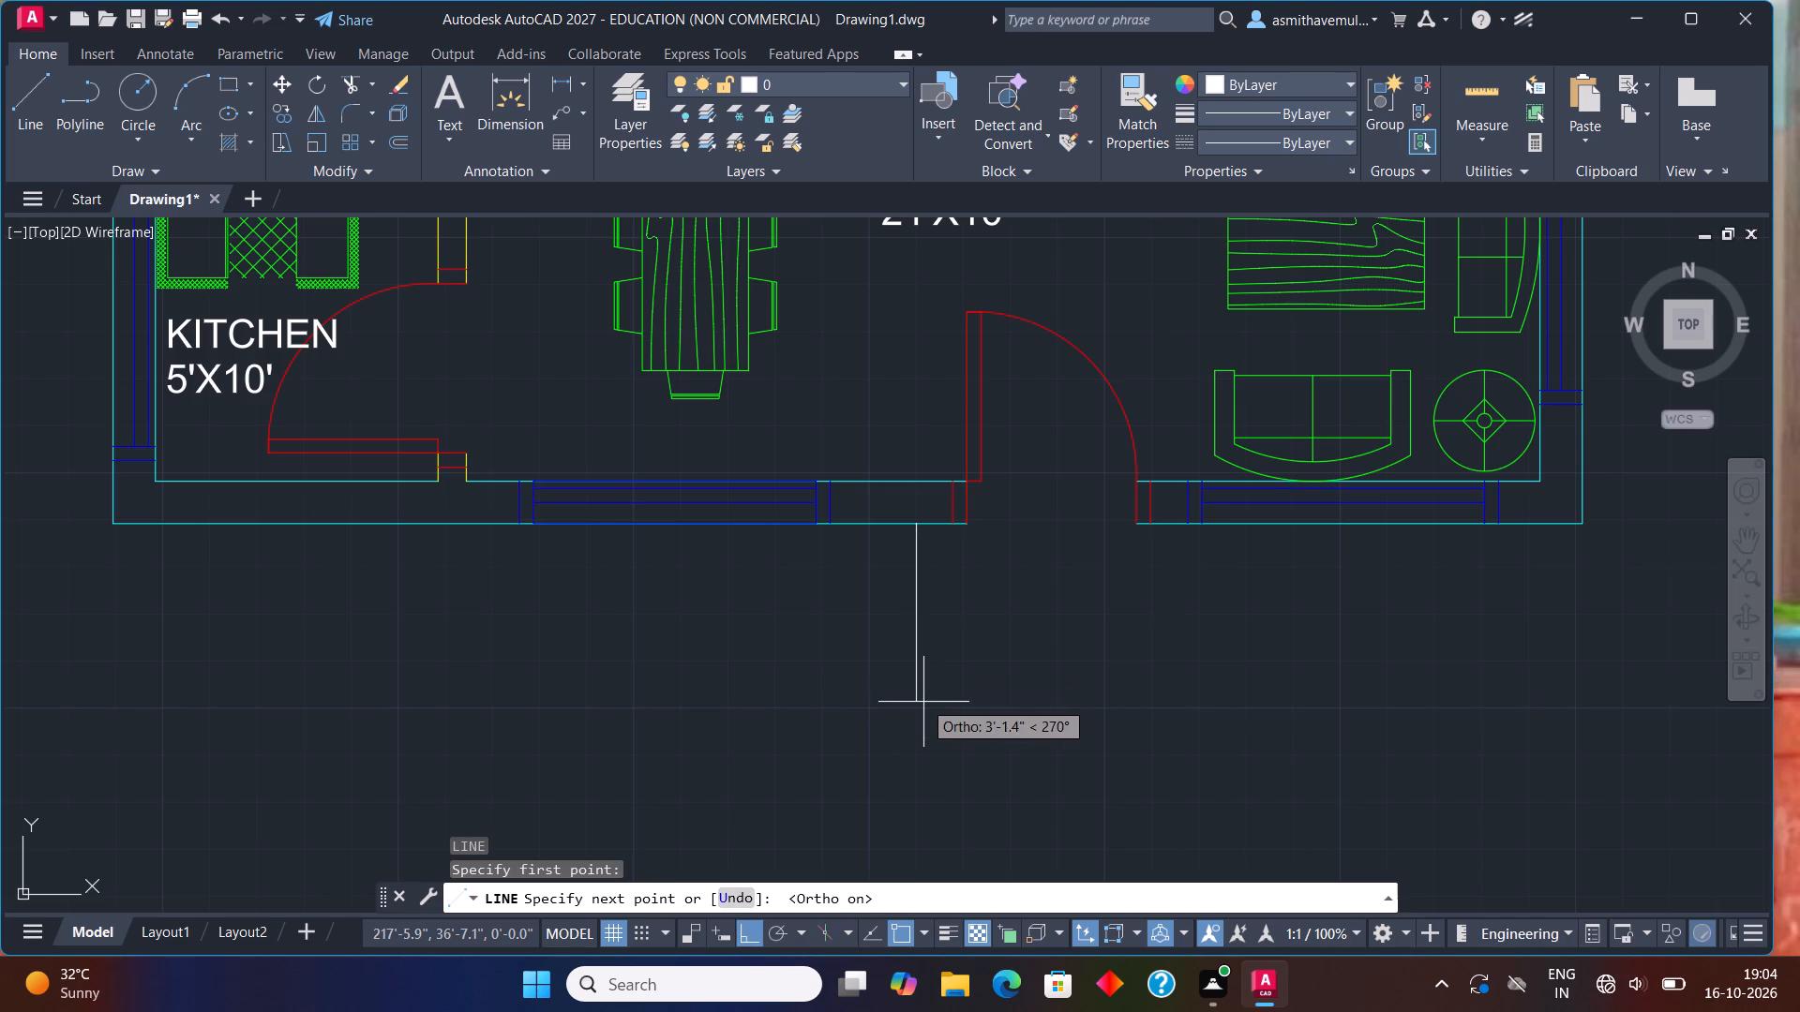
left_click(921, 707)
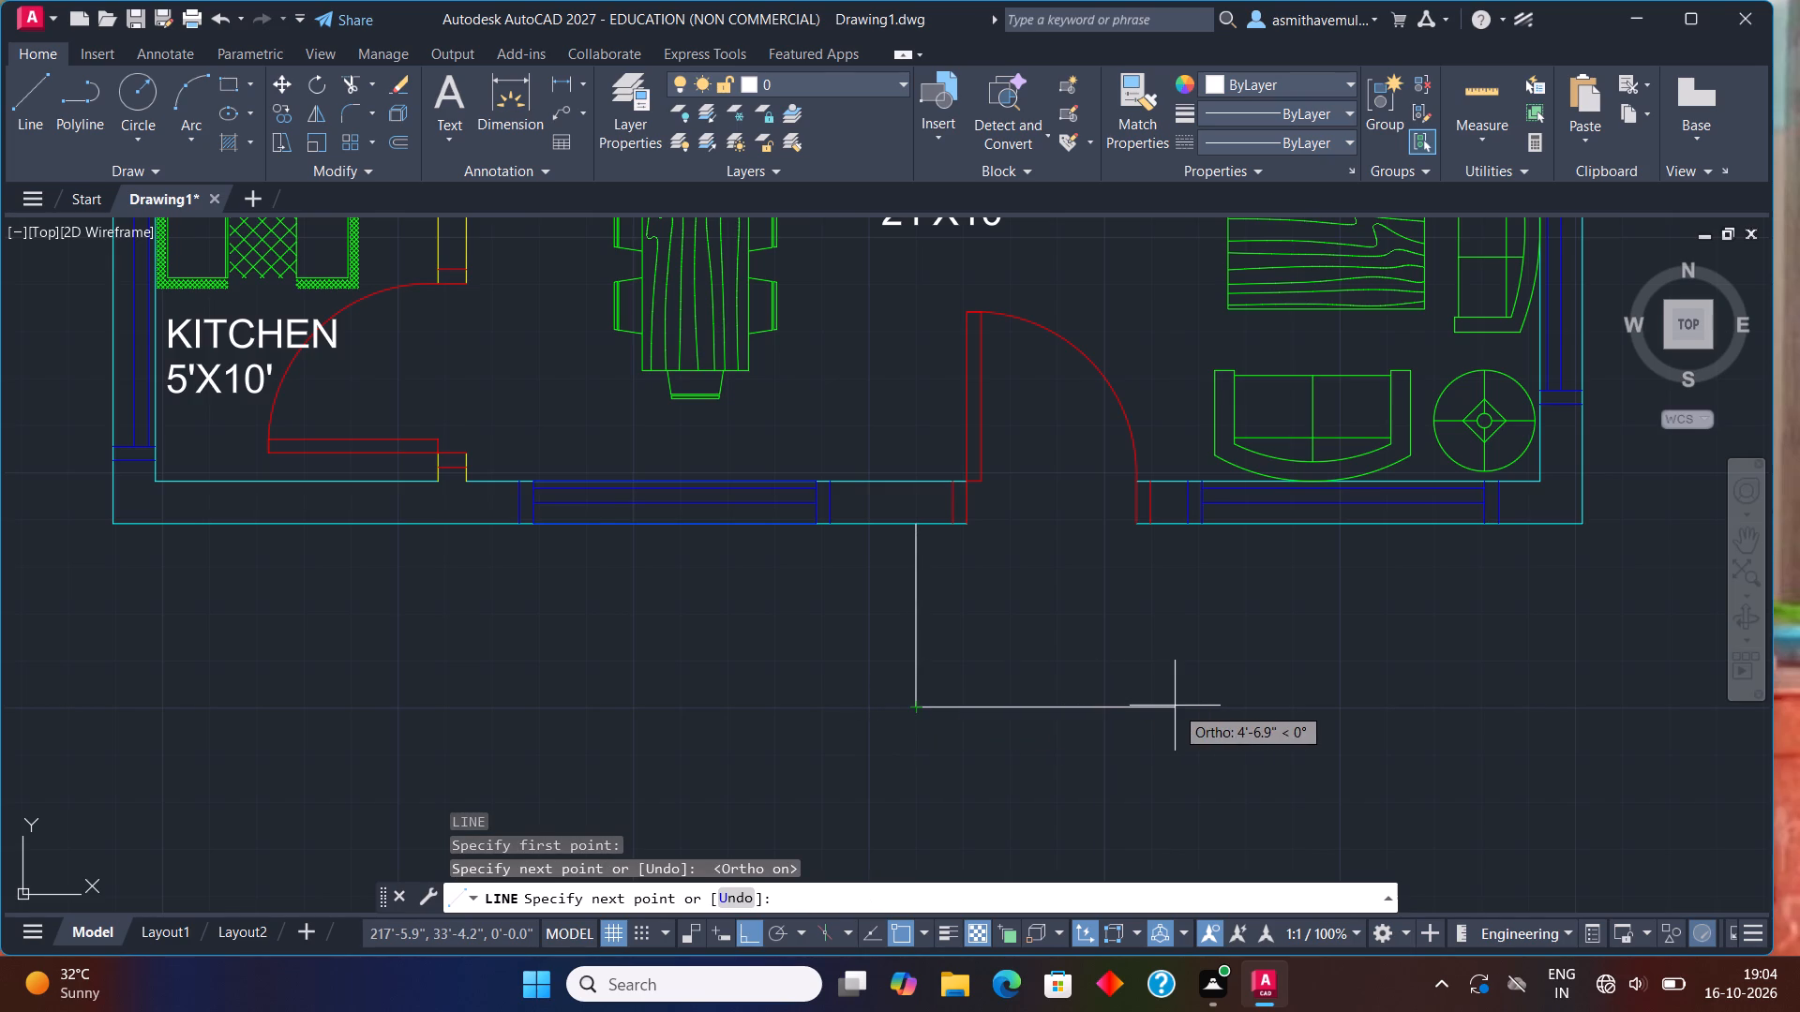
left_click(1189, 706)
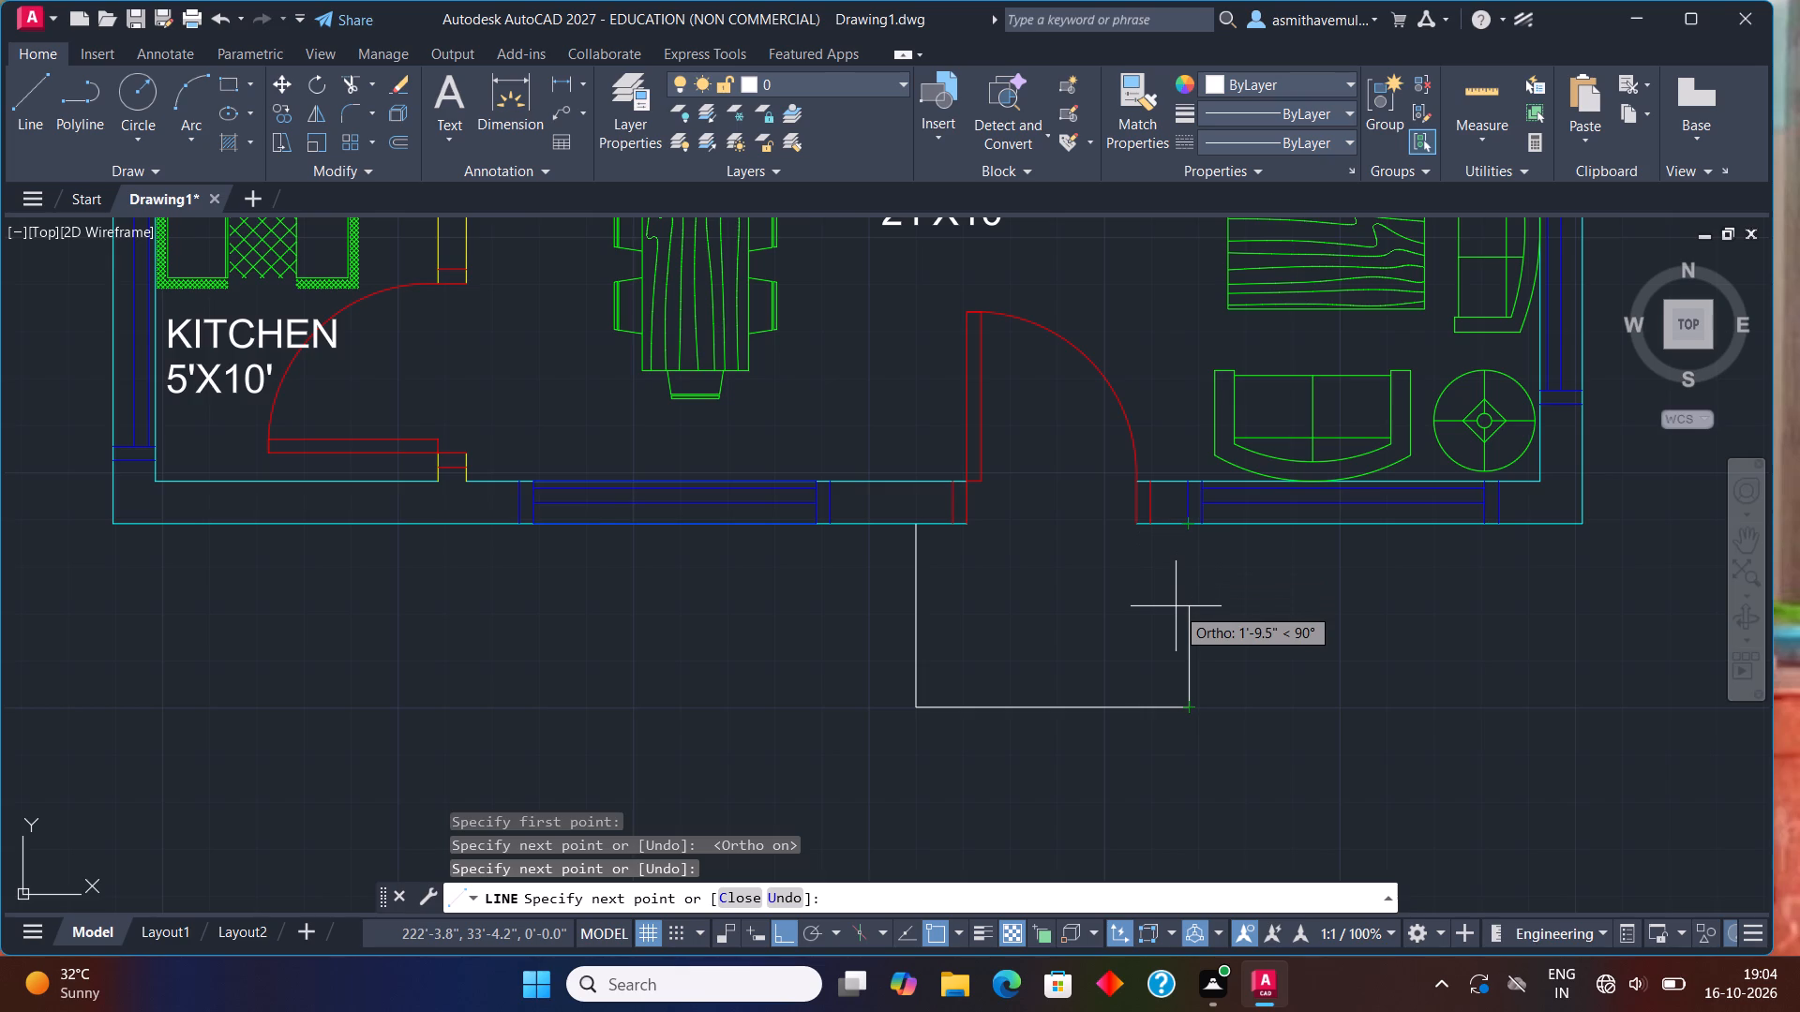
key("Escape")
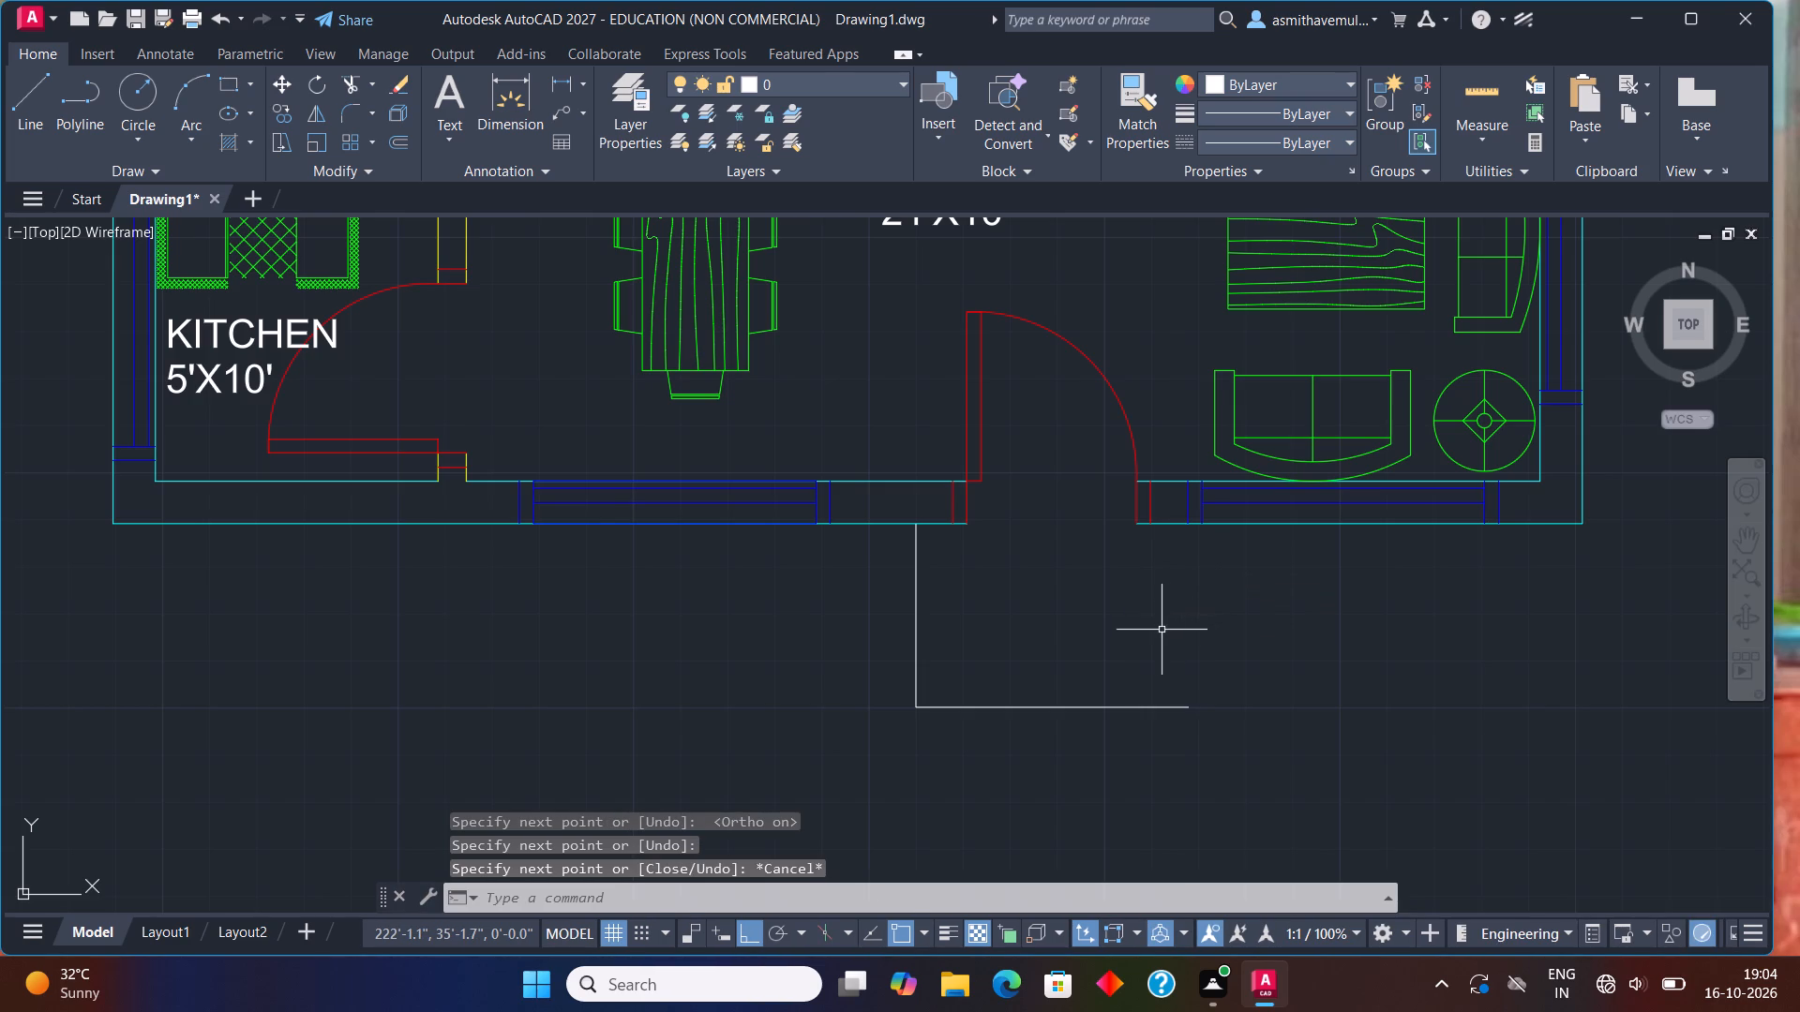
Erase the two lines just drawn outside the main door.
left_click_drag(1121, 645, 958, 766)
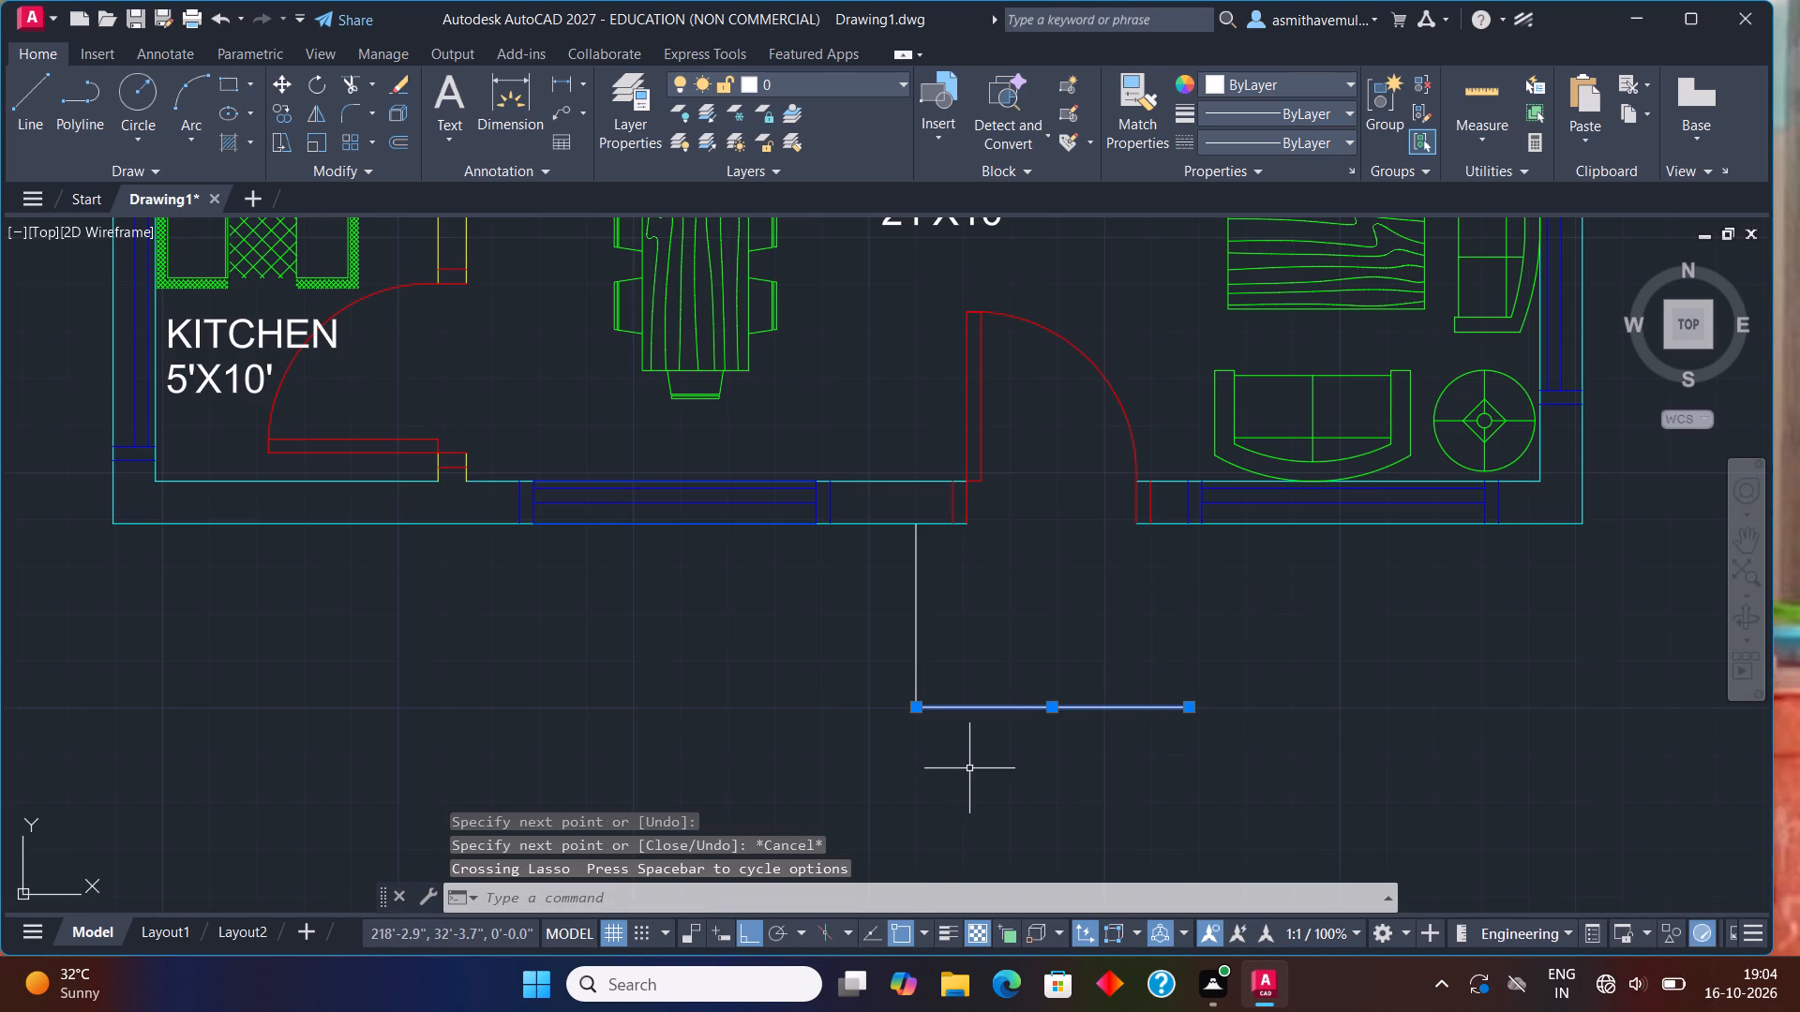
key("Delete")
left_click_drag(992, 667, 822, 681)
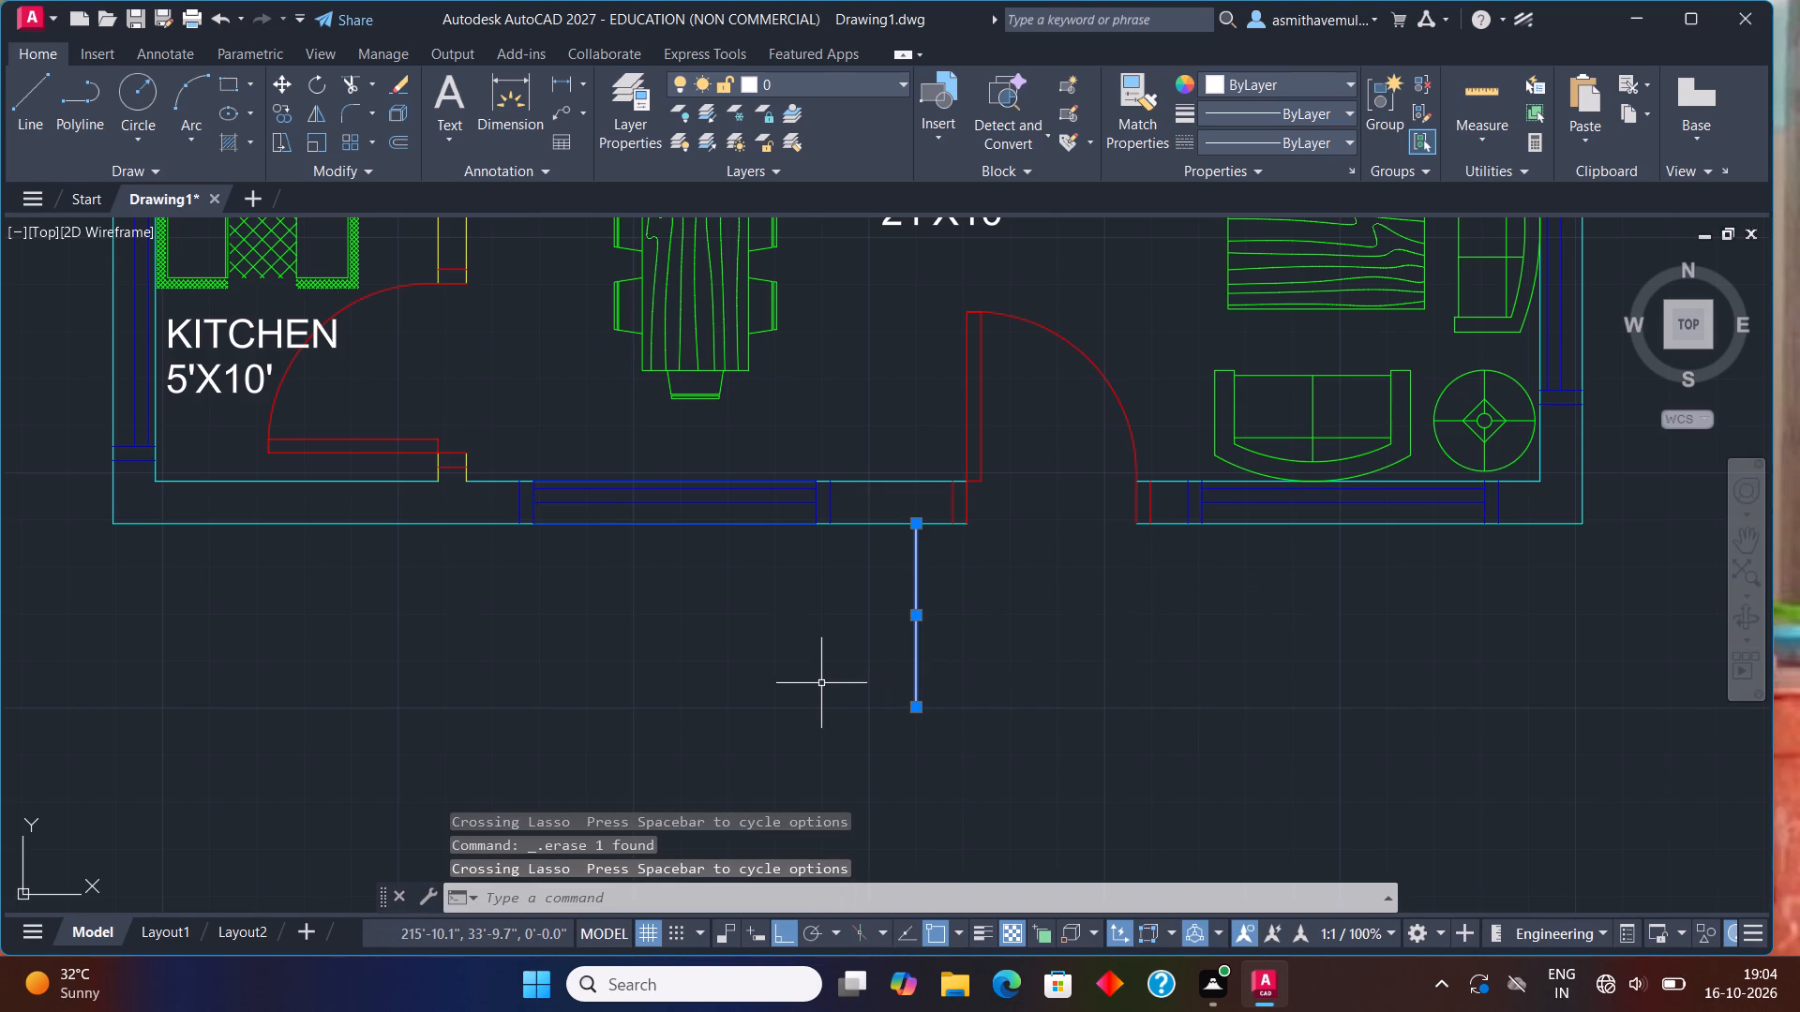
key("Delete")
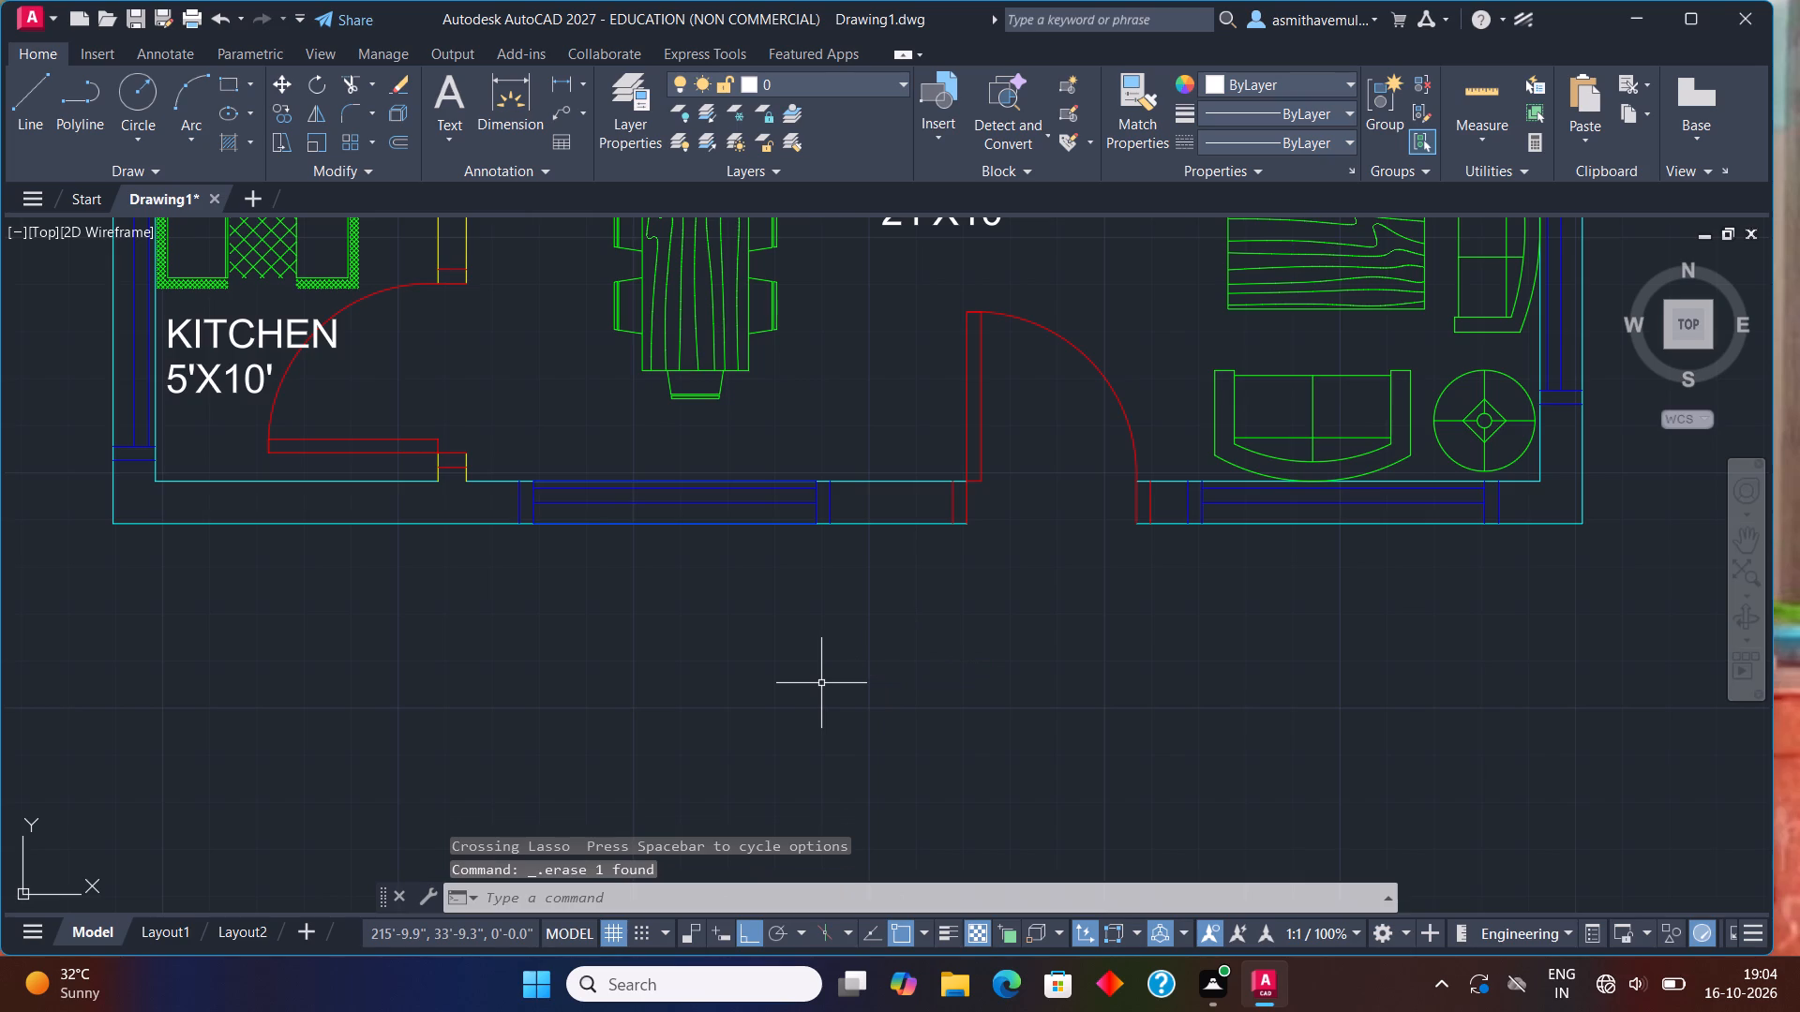
Draw a three-sided entrance step outline against the south wall around the main door, about 4'-7" wide and 3'-4" deep.
key("l")
key("Return")
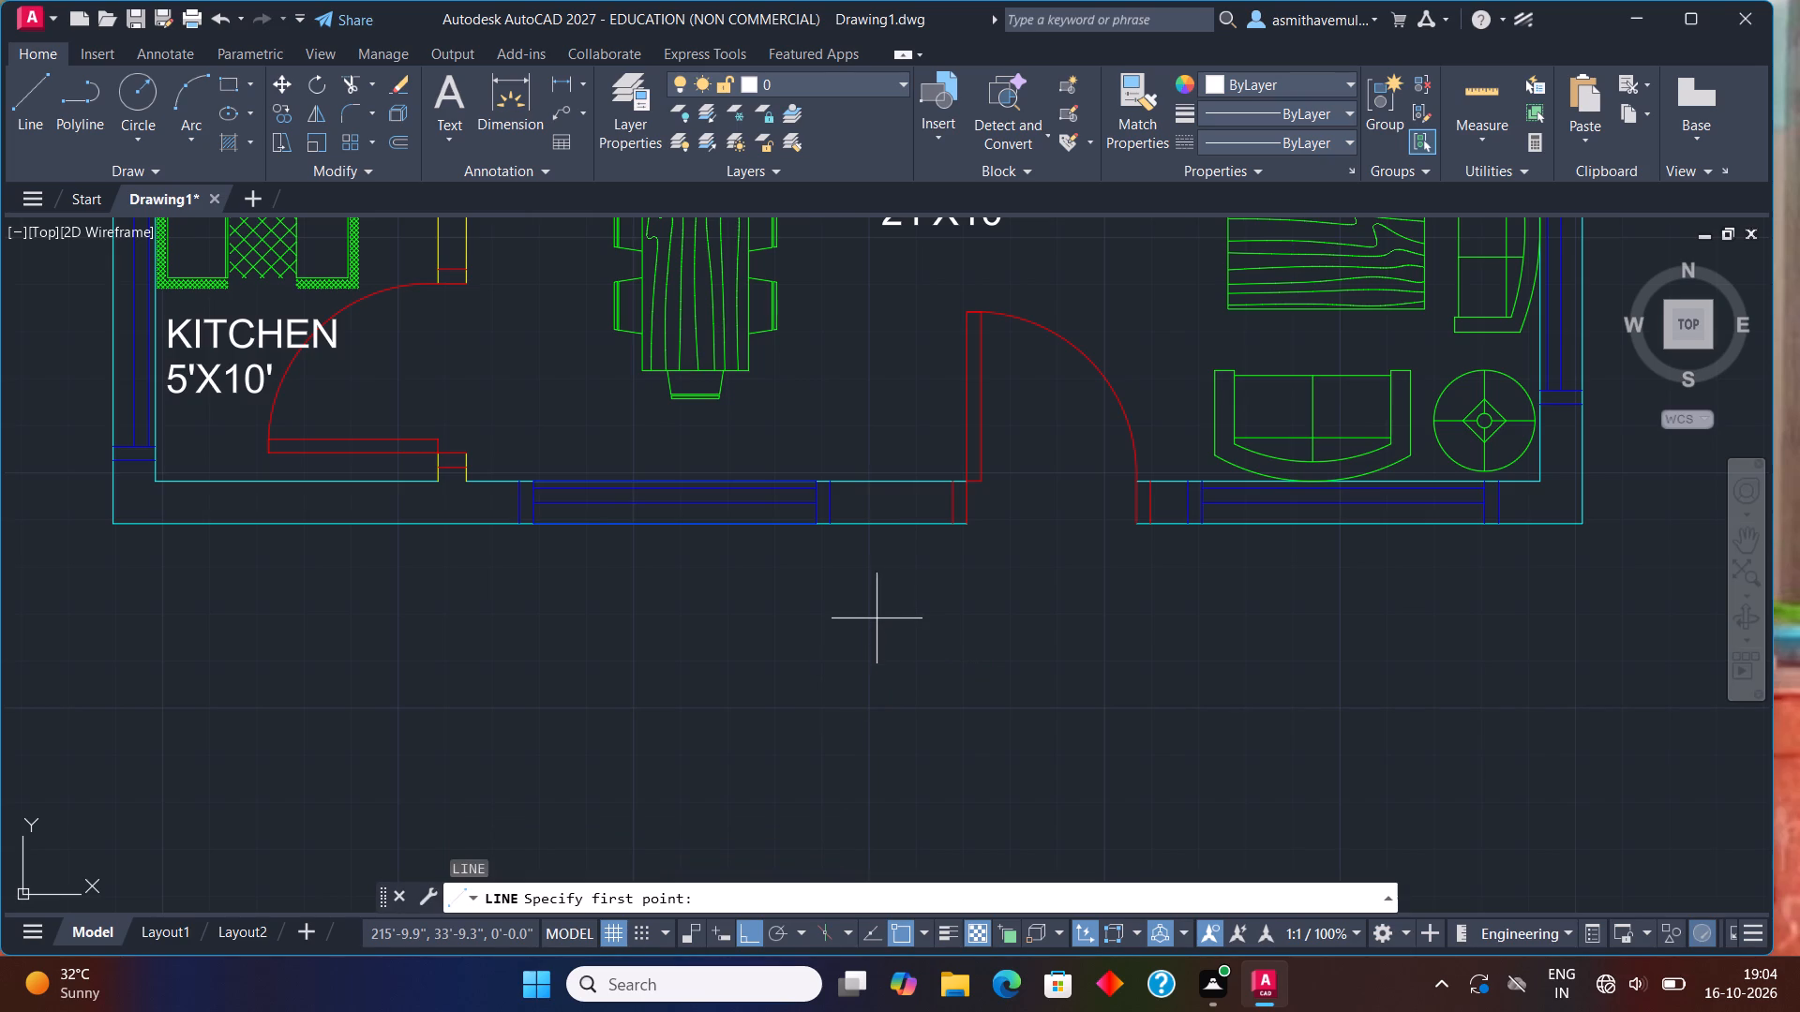
left_click(918, 525)
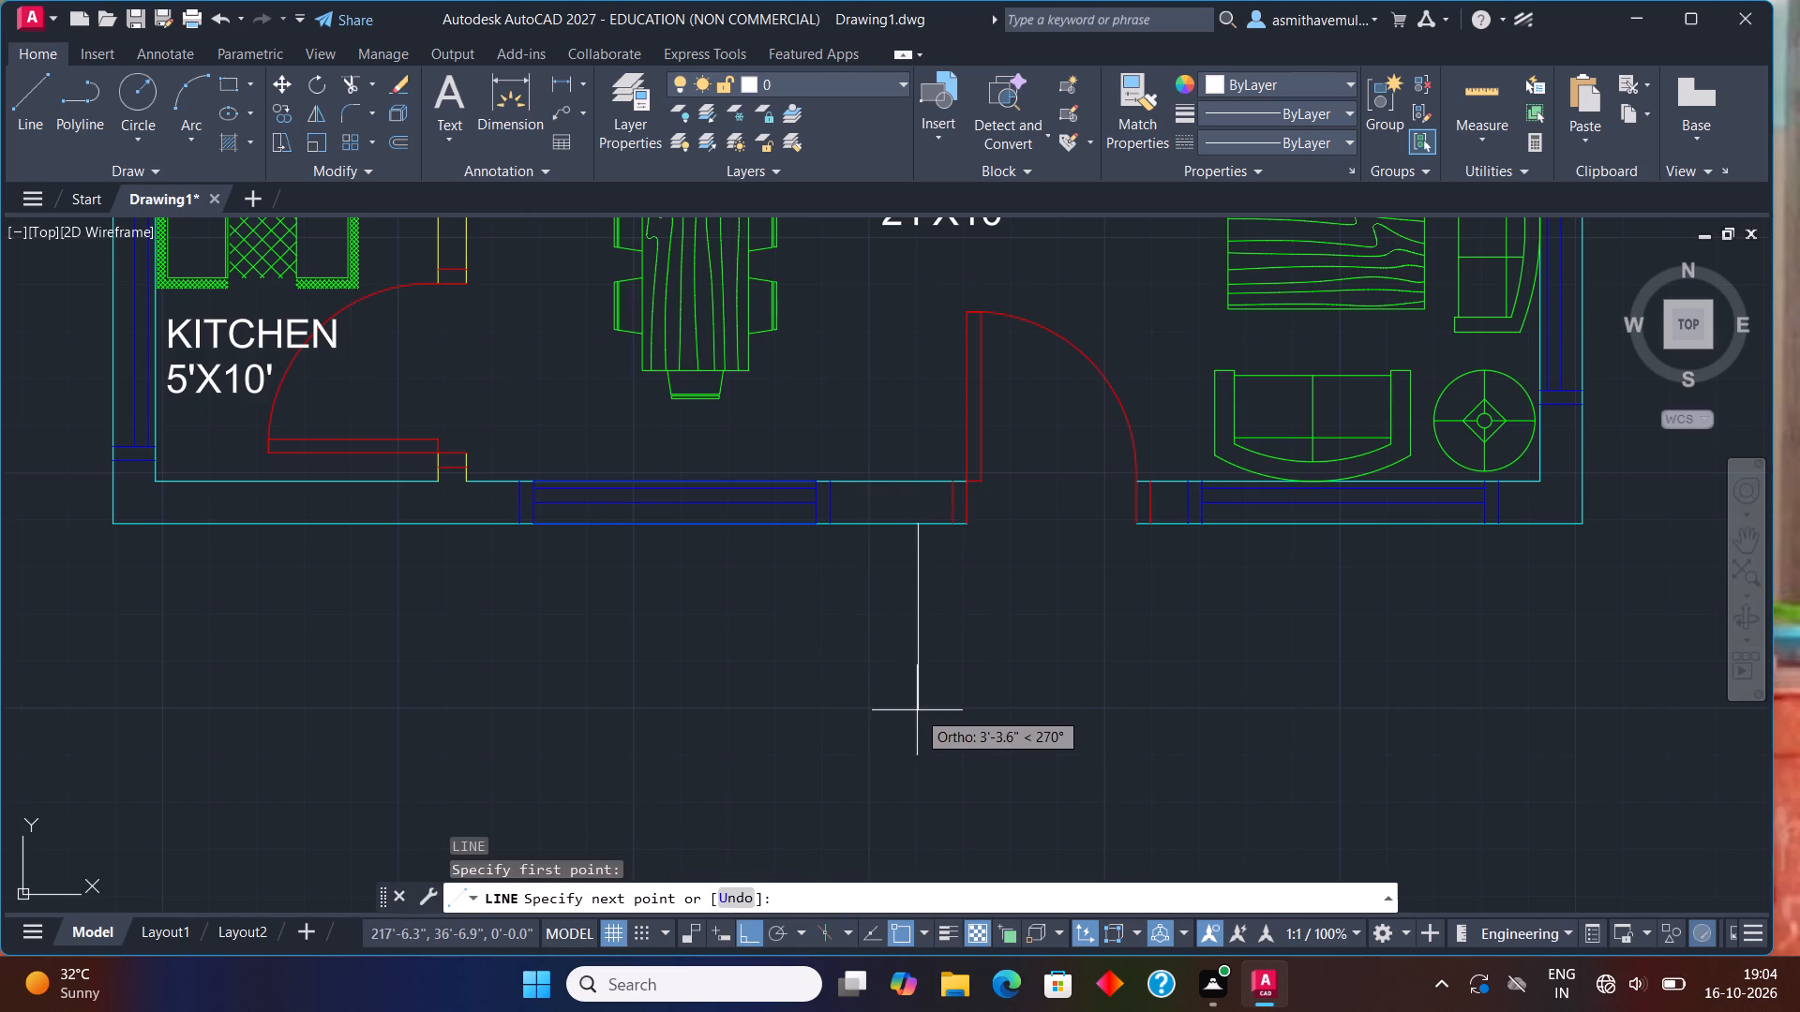
left_click(917, 710)
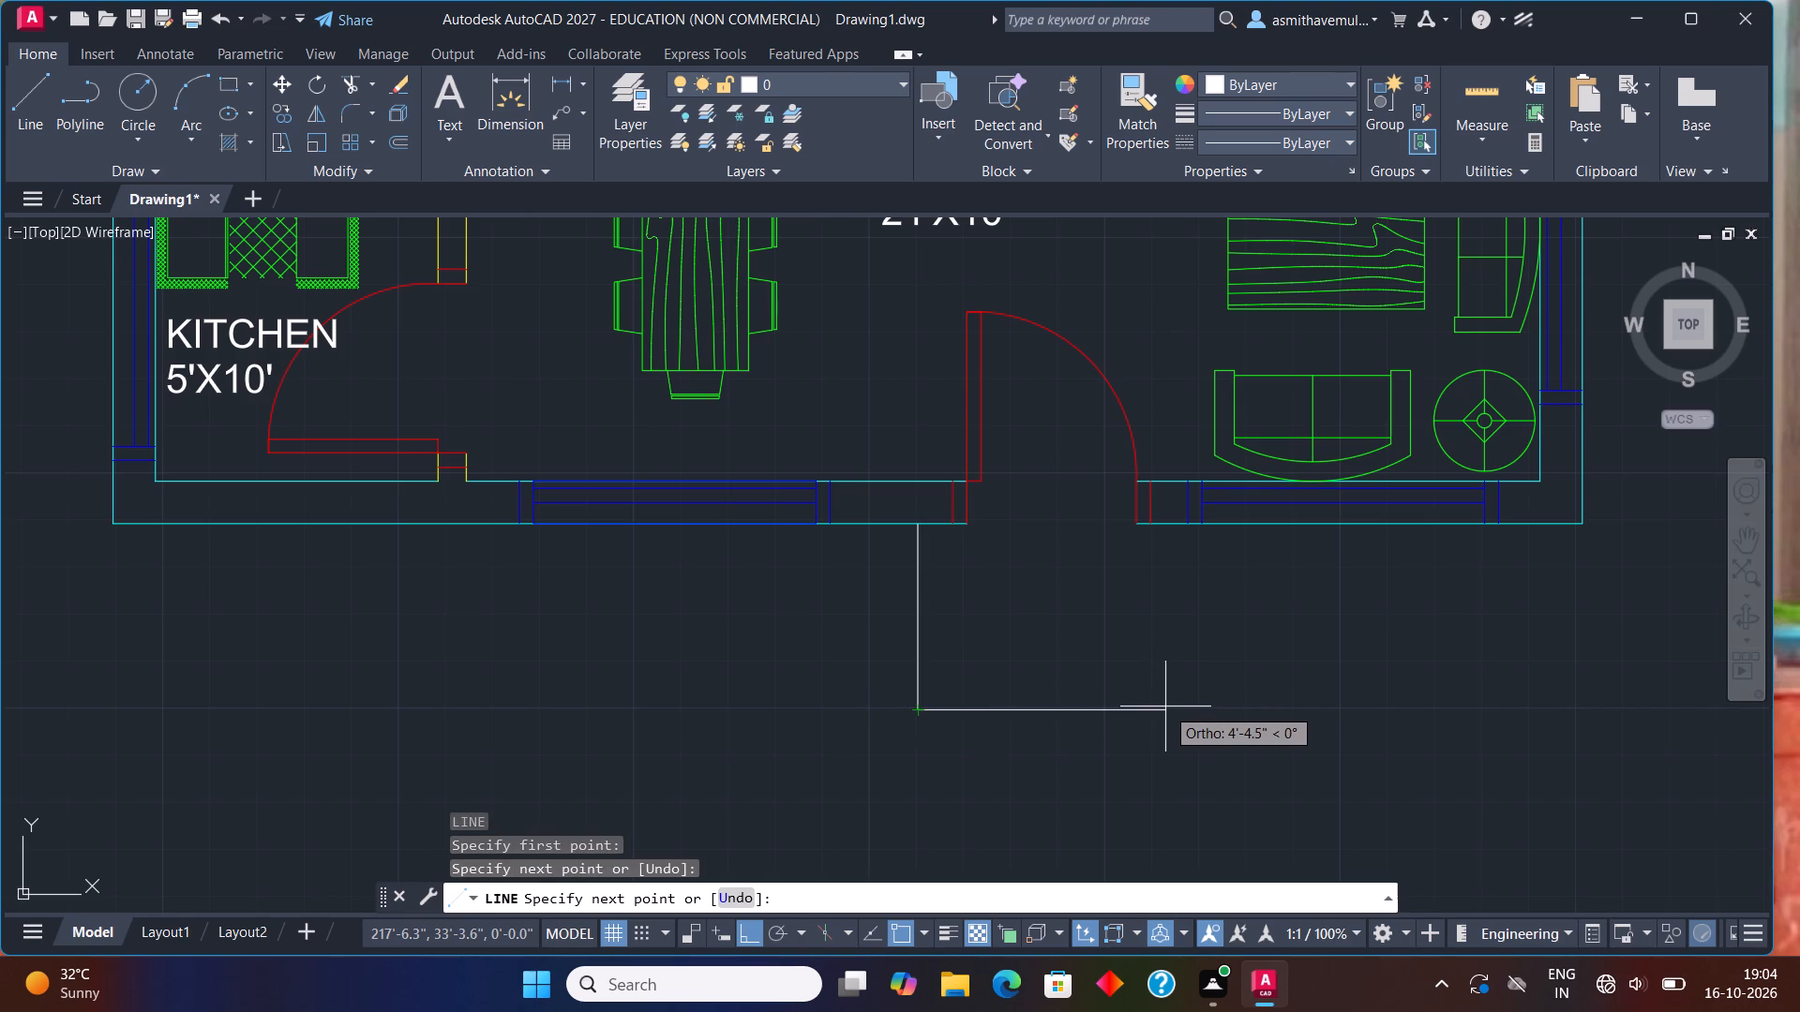
left_click(1175, 708)
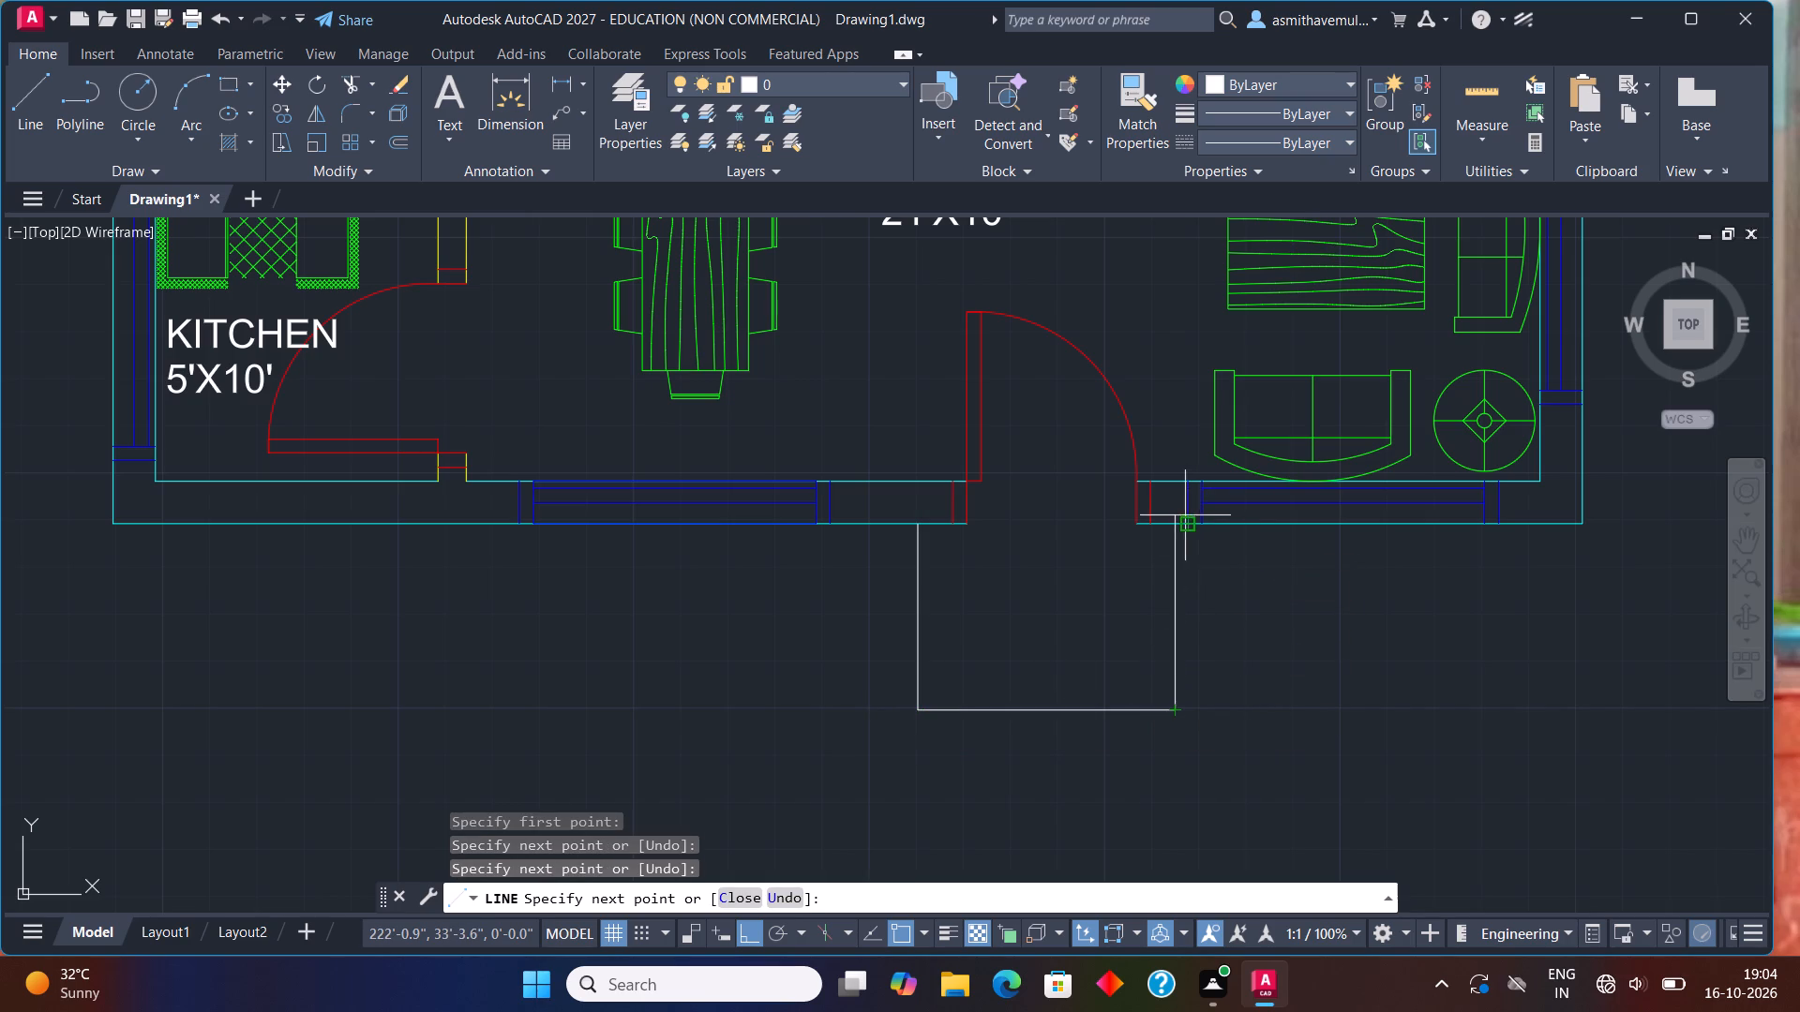
left_click(1172, 521)
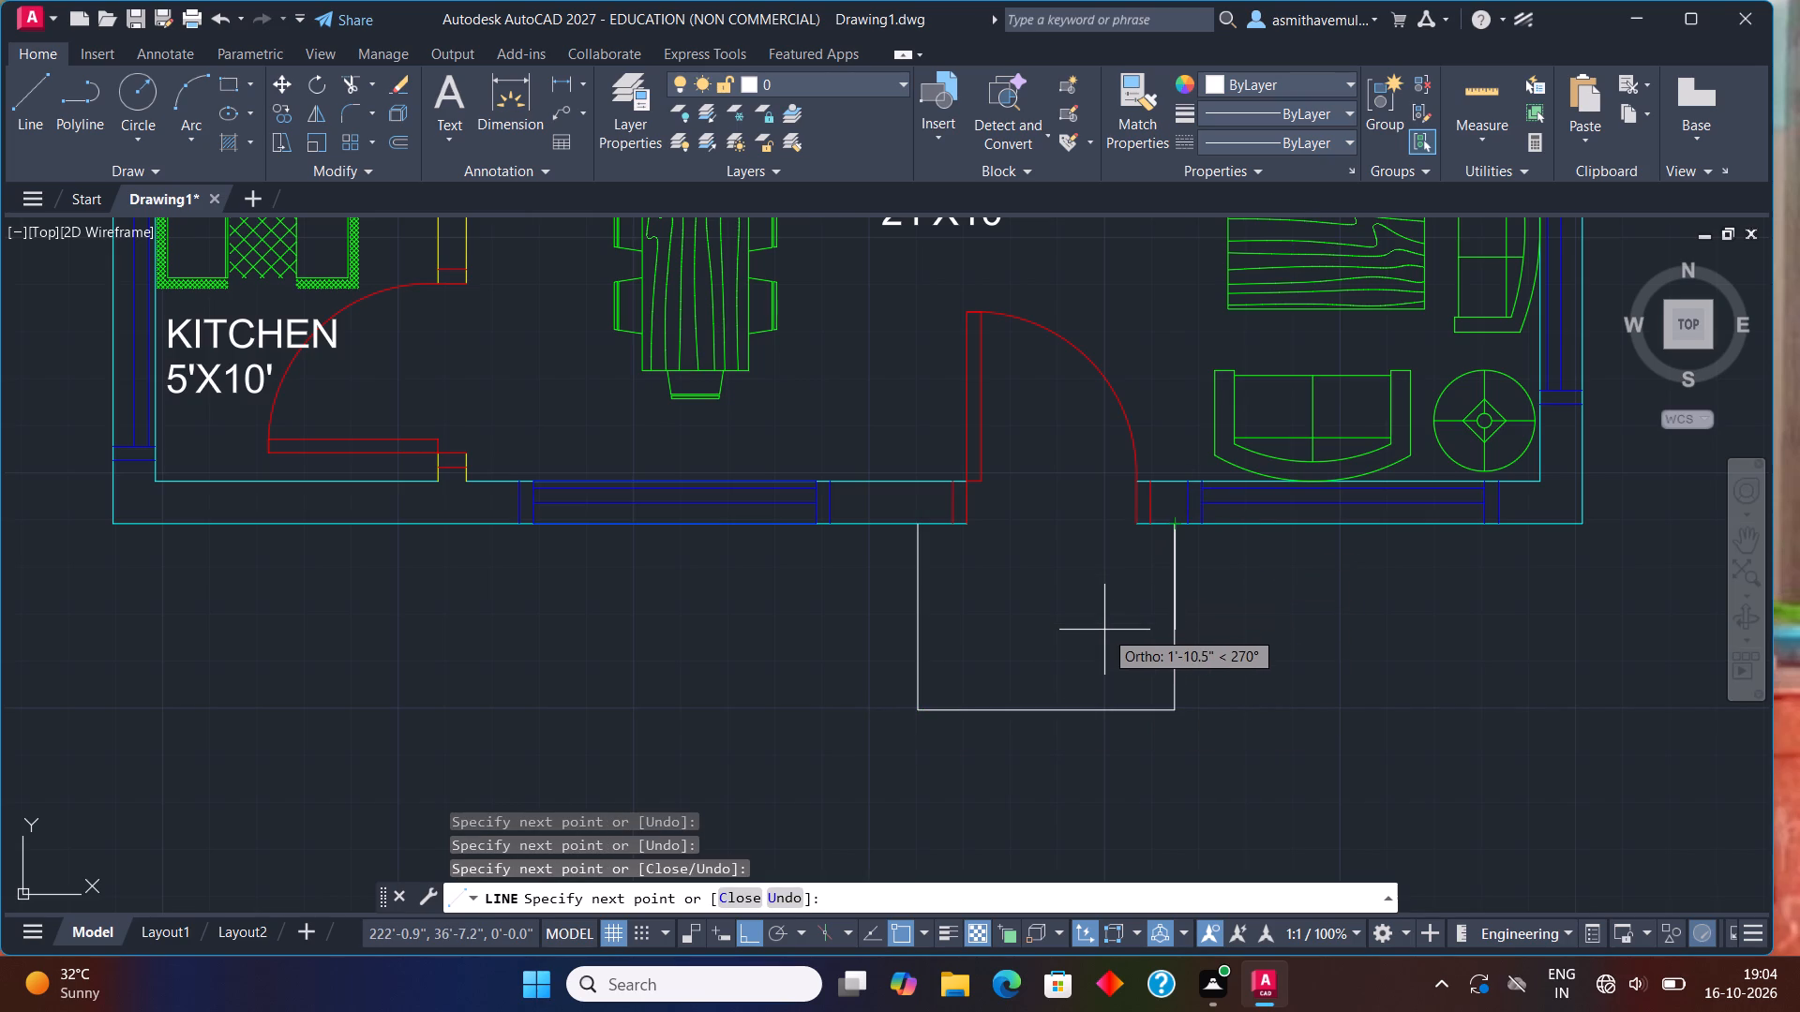
key("Escape")
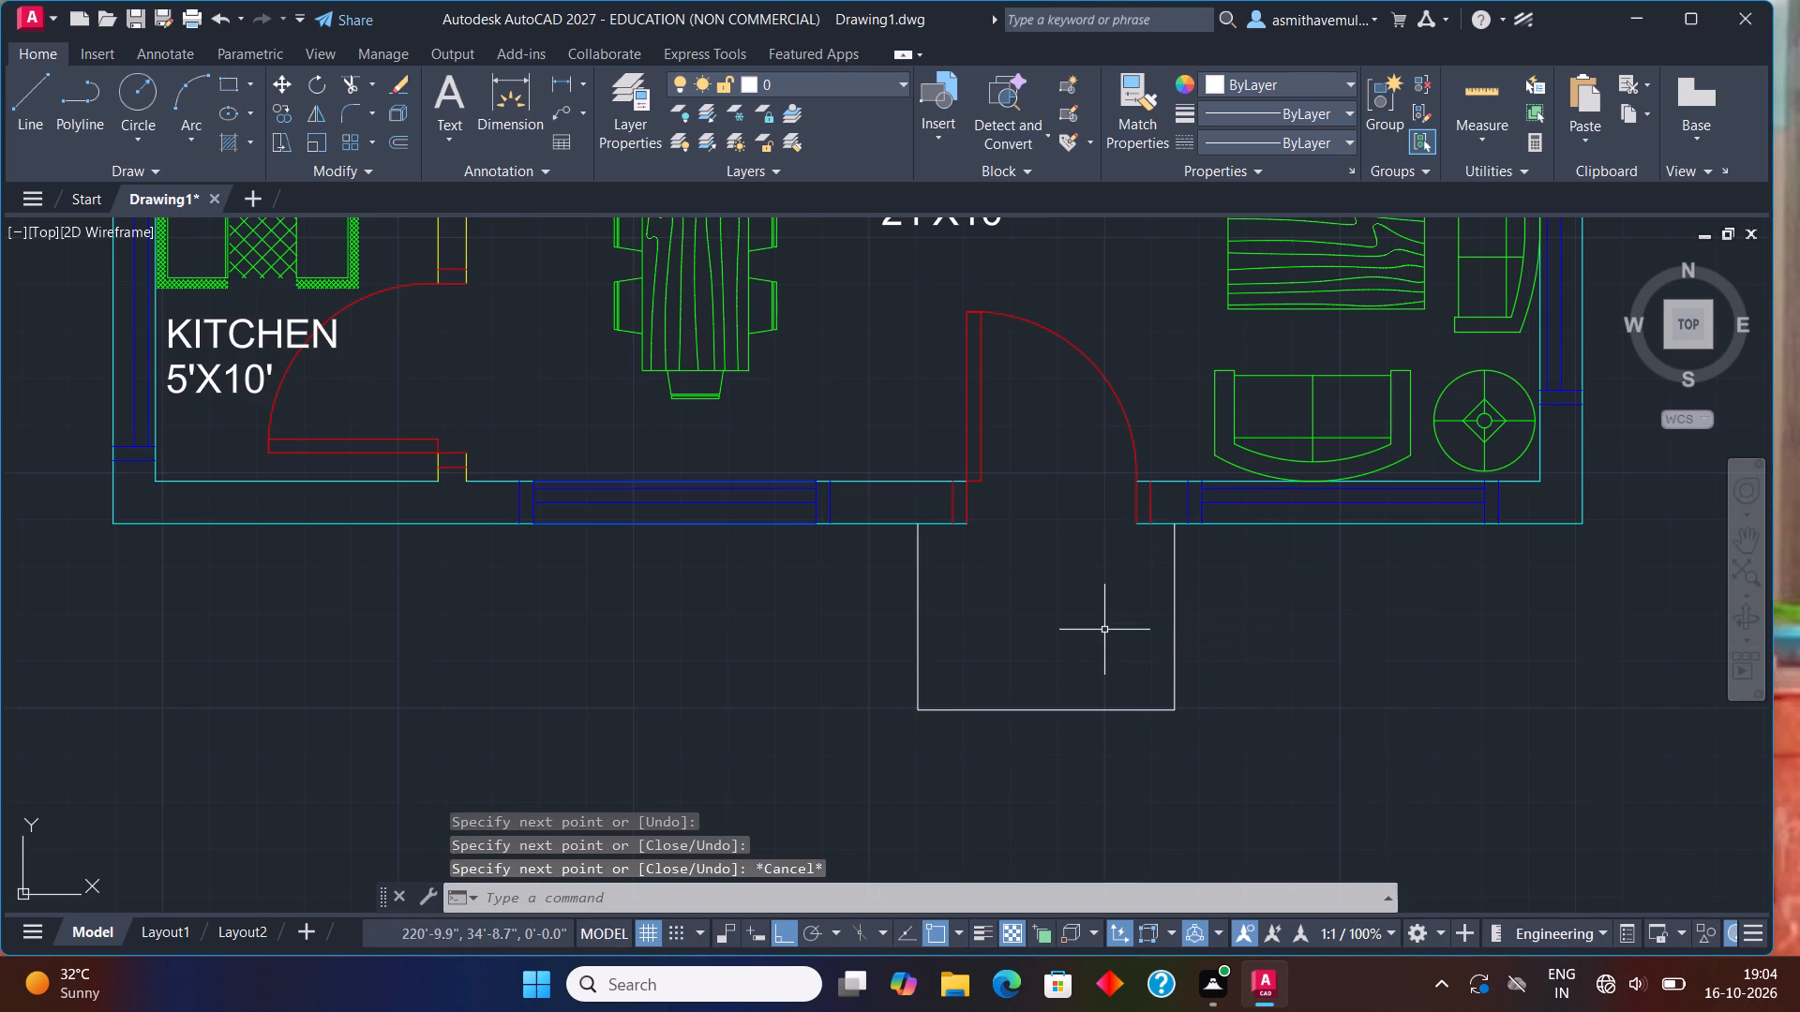
Offset the outline's outer edge 11" toward the house, and offset the resulting line 11" again to form the entrance treads.
key("o")
key("Return")
key("9")
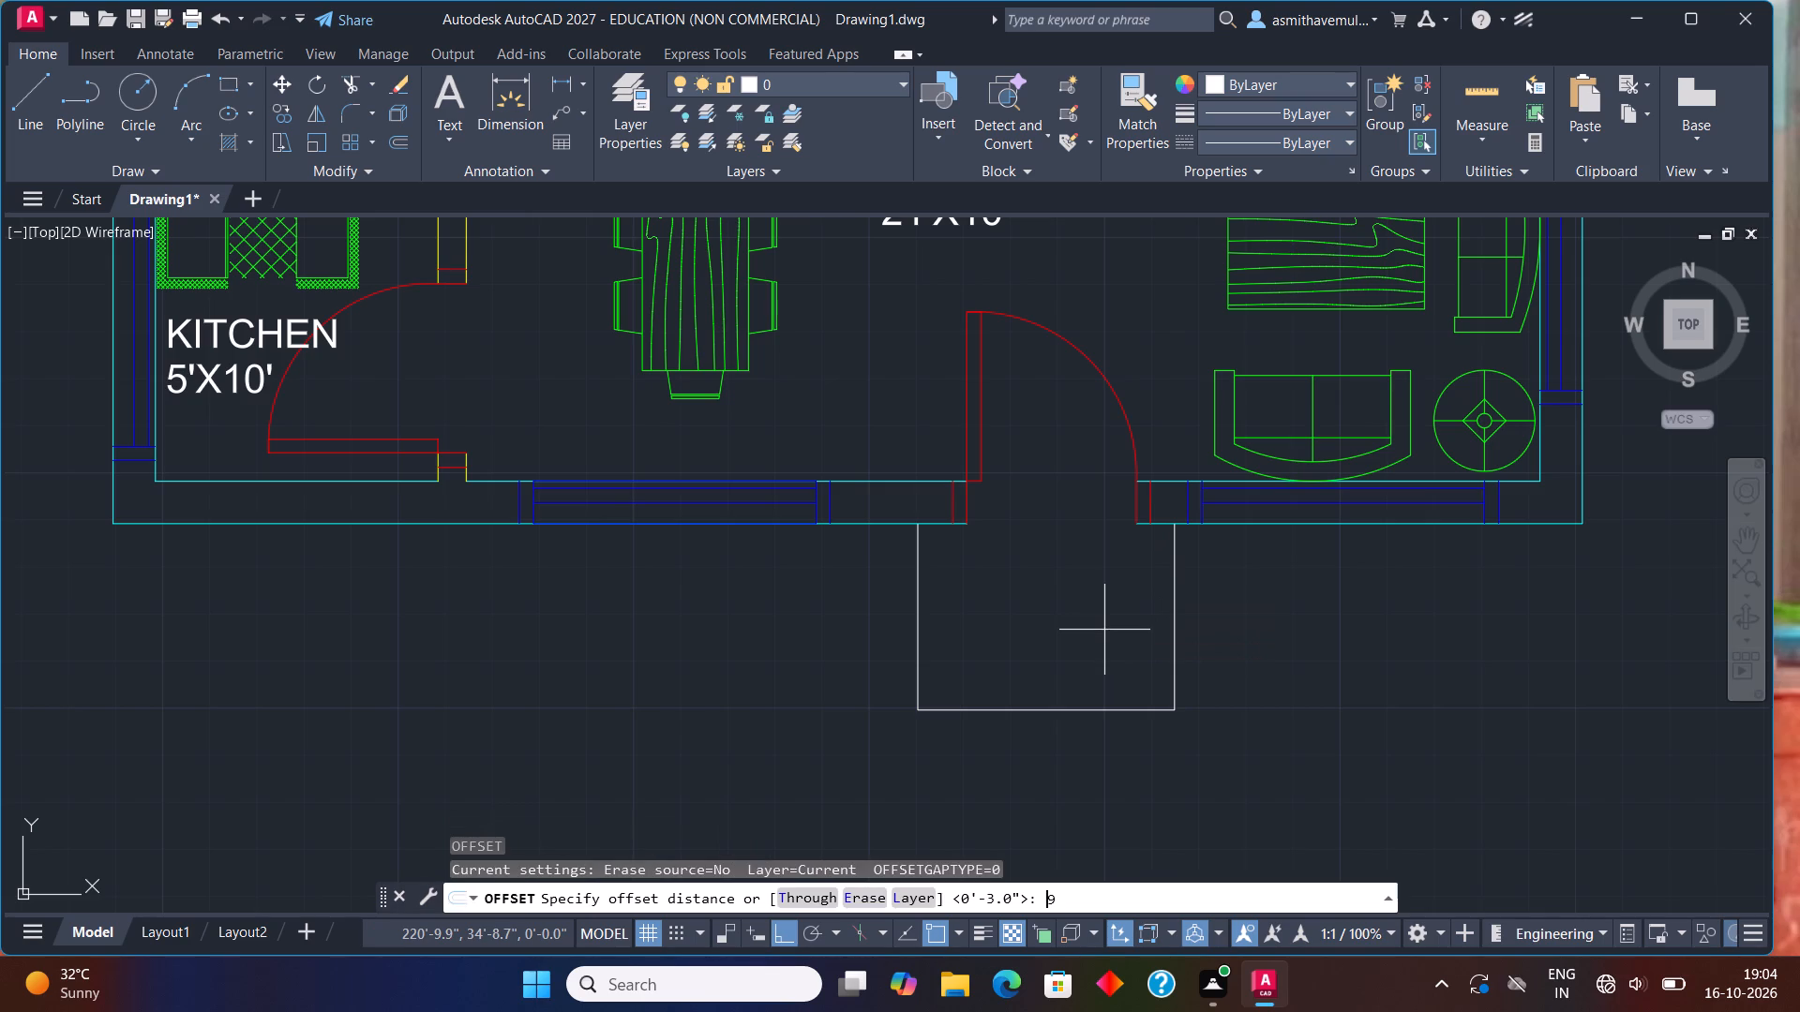
key("BackSpace")
type("11")
key("shift+quotedbl")
key("Return")
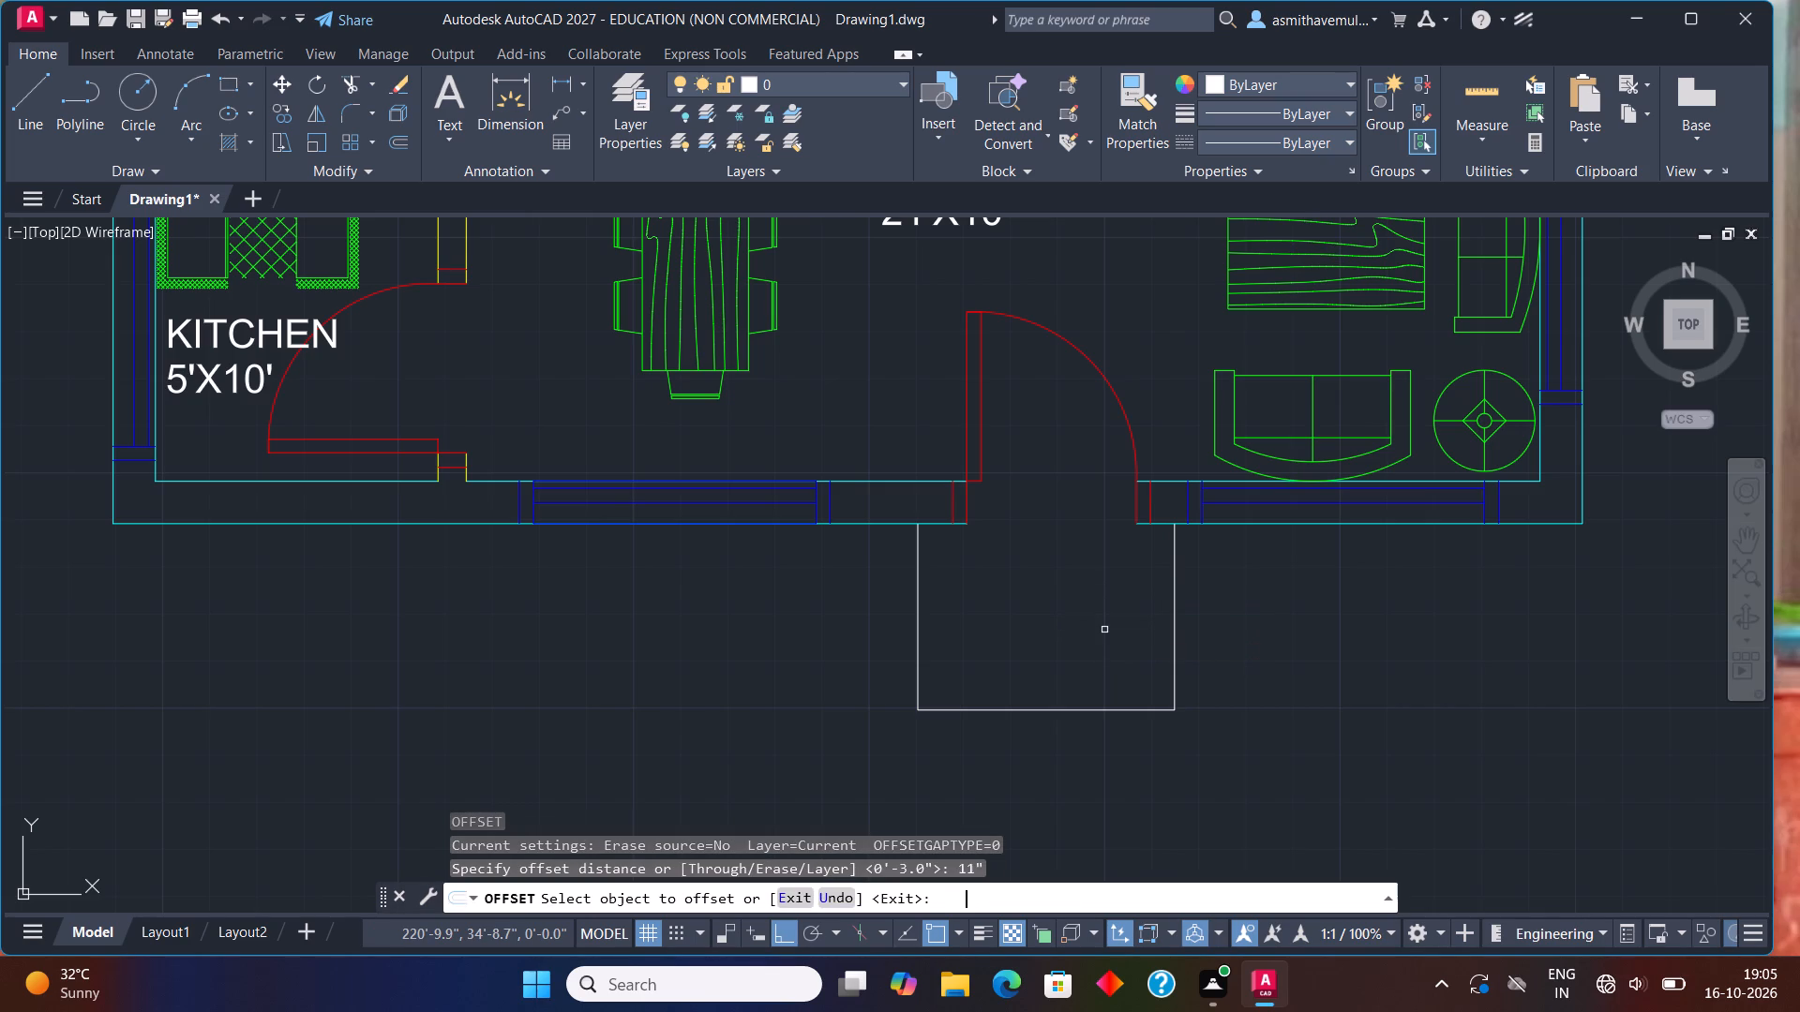
left_click(1078, 707)
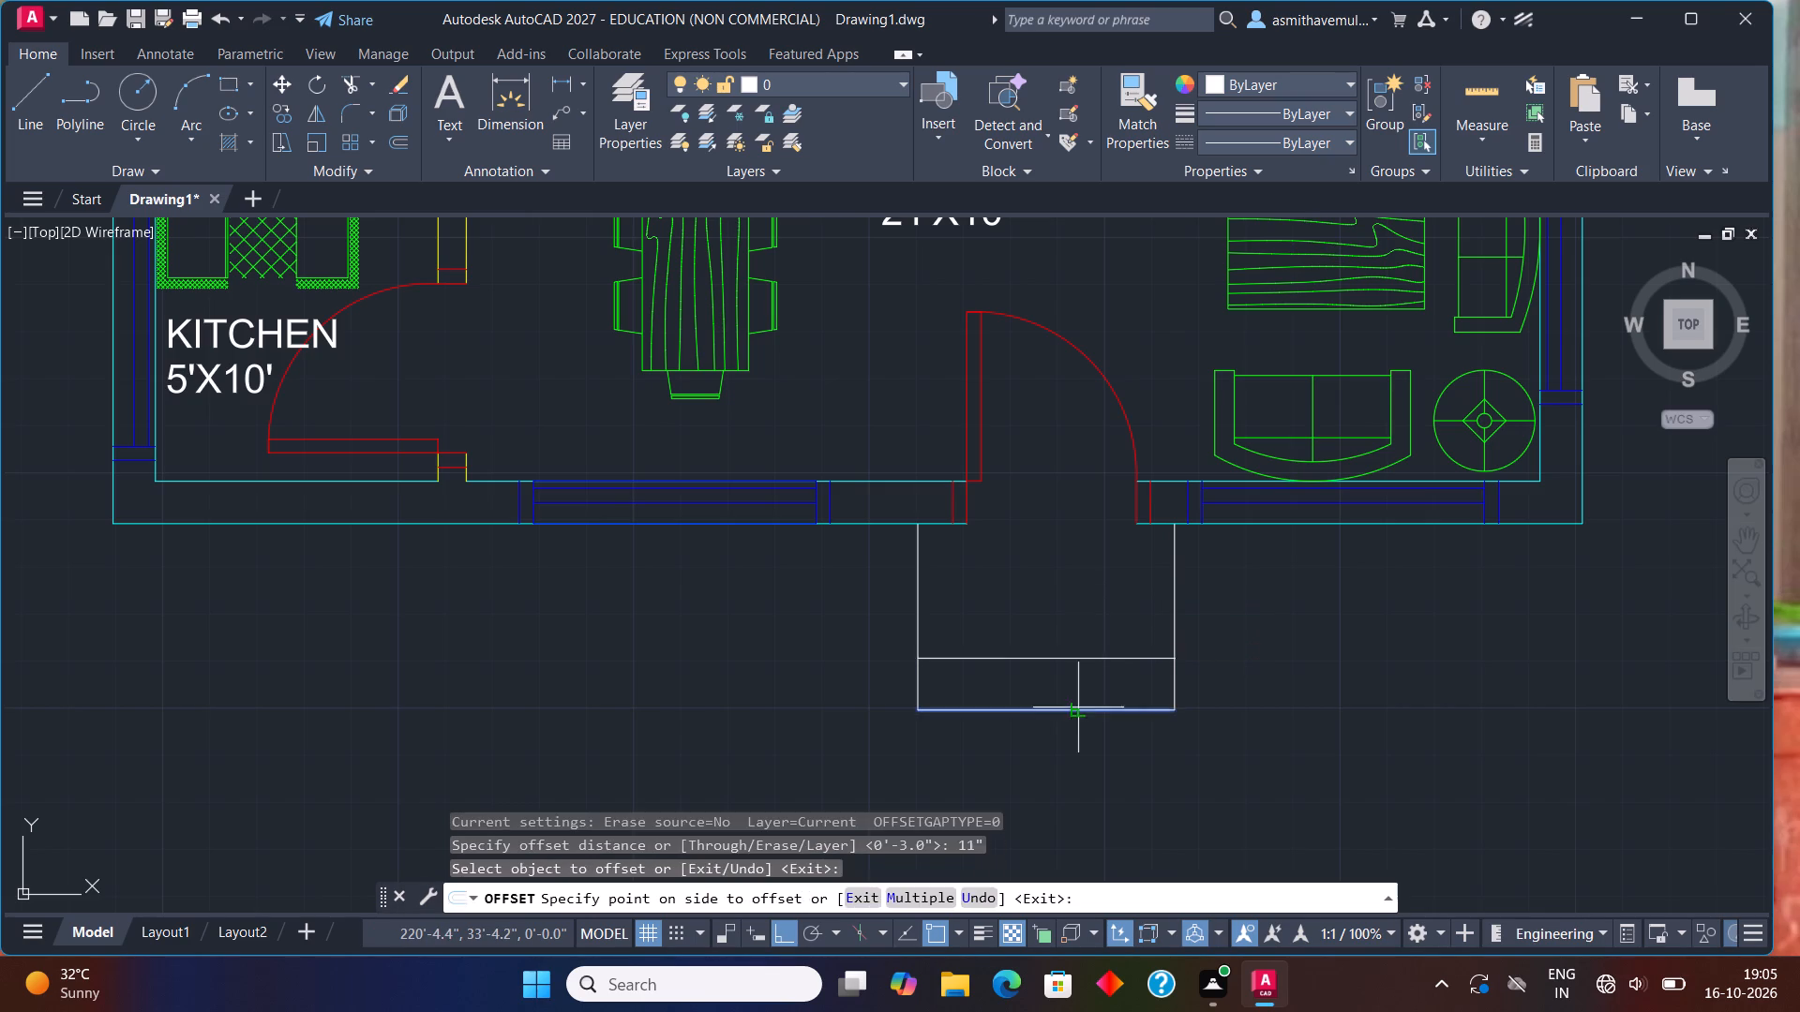
left_click(1088, 689)
left_click(1101, 658)
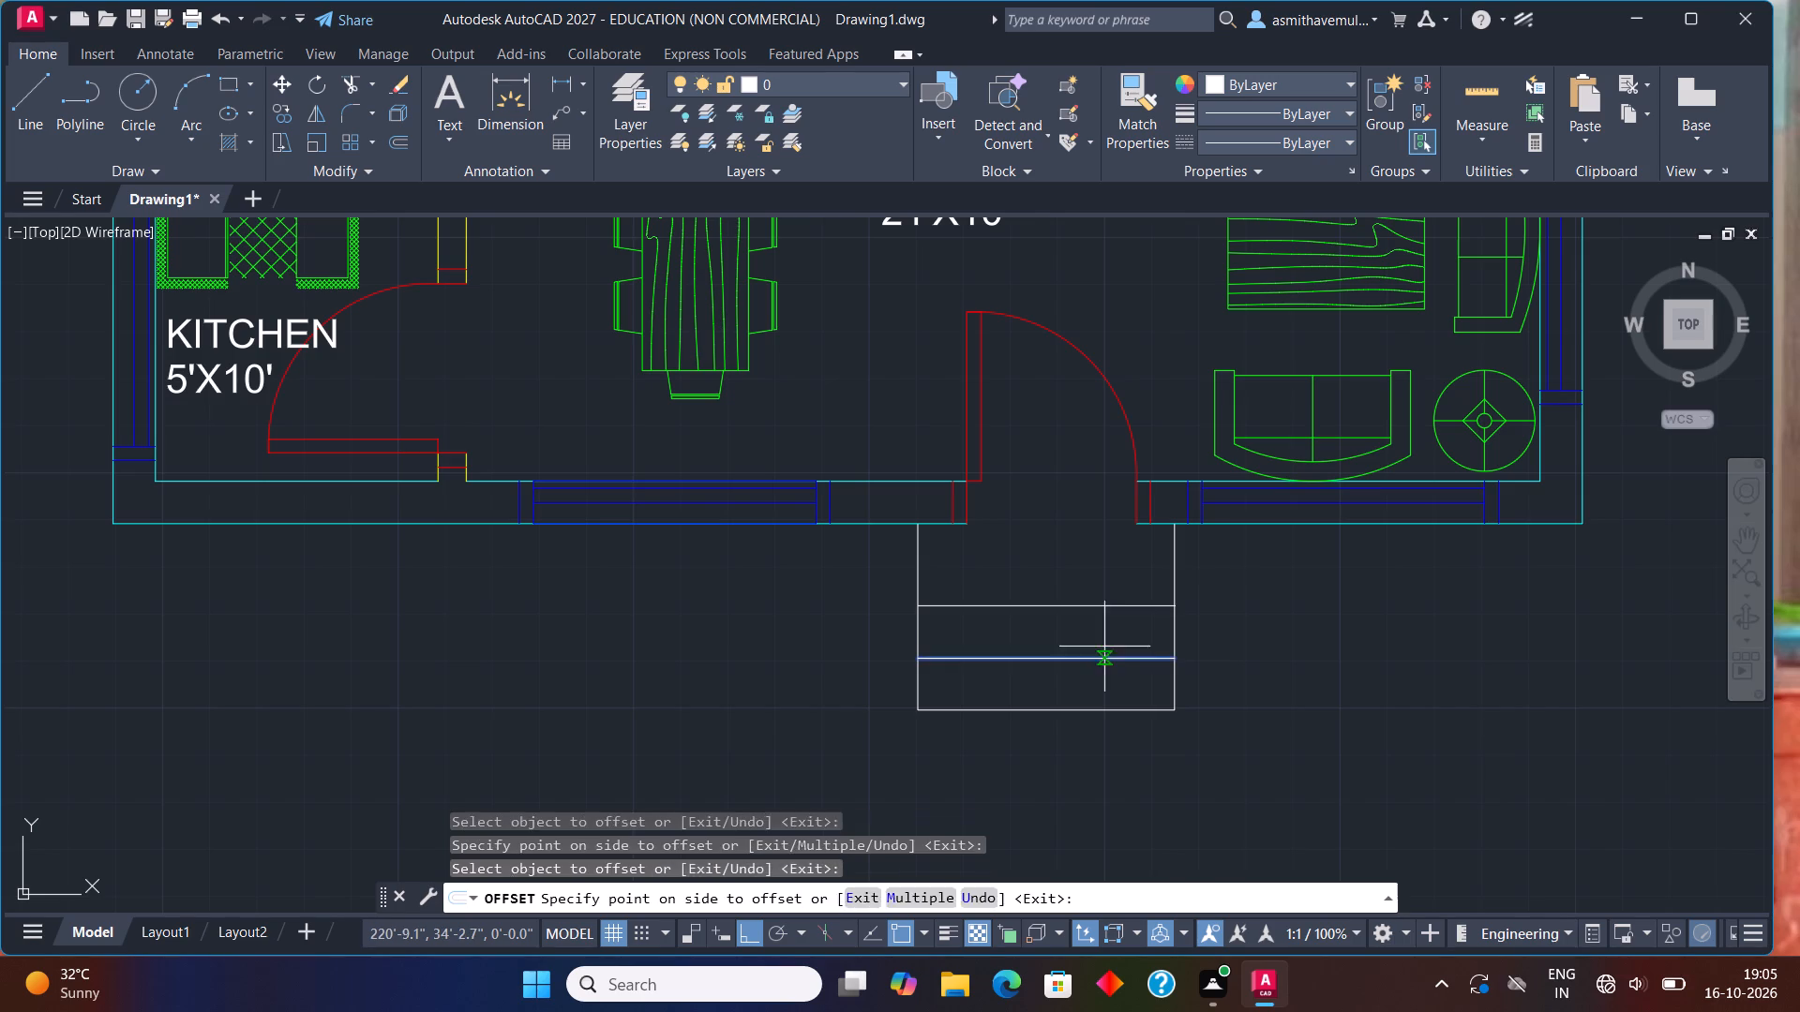
left_click(1110, 627)
key("Escape")
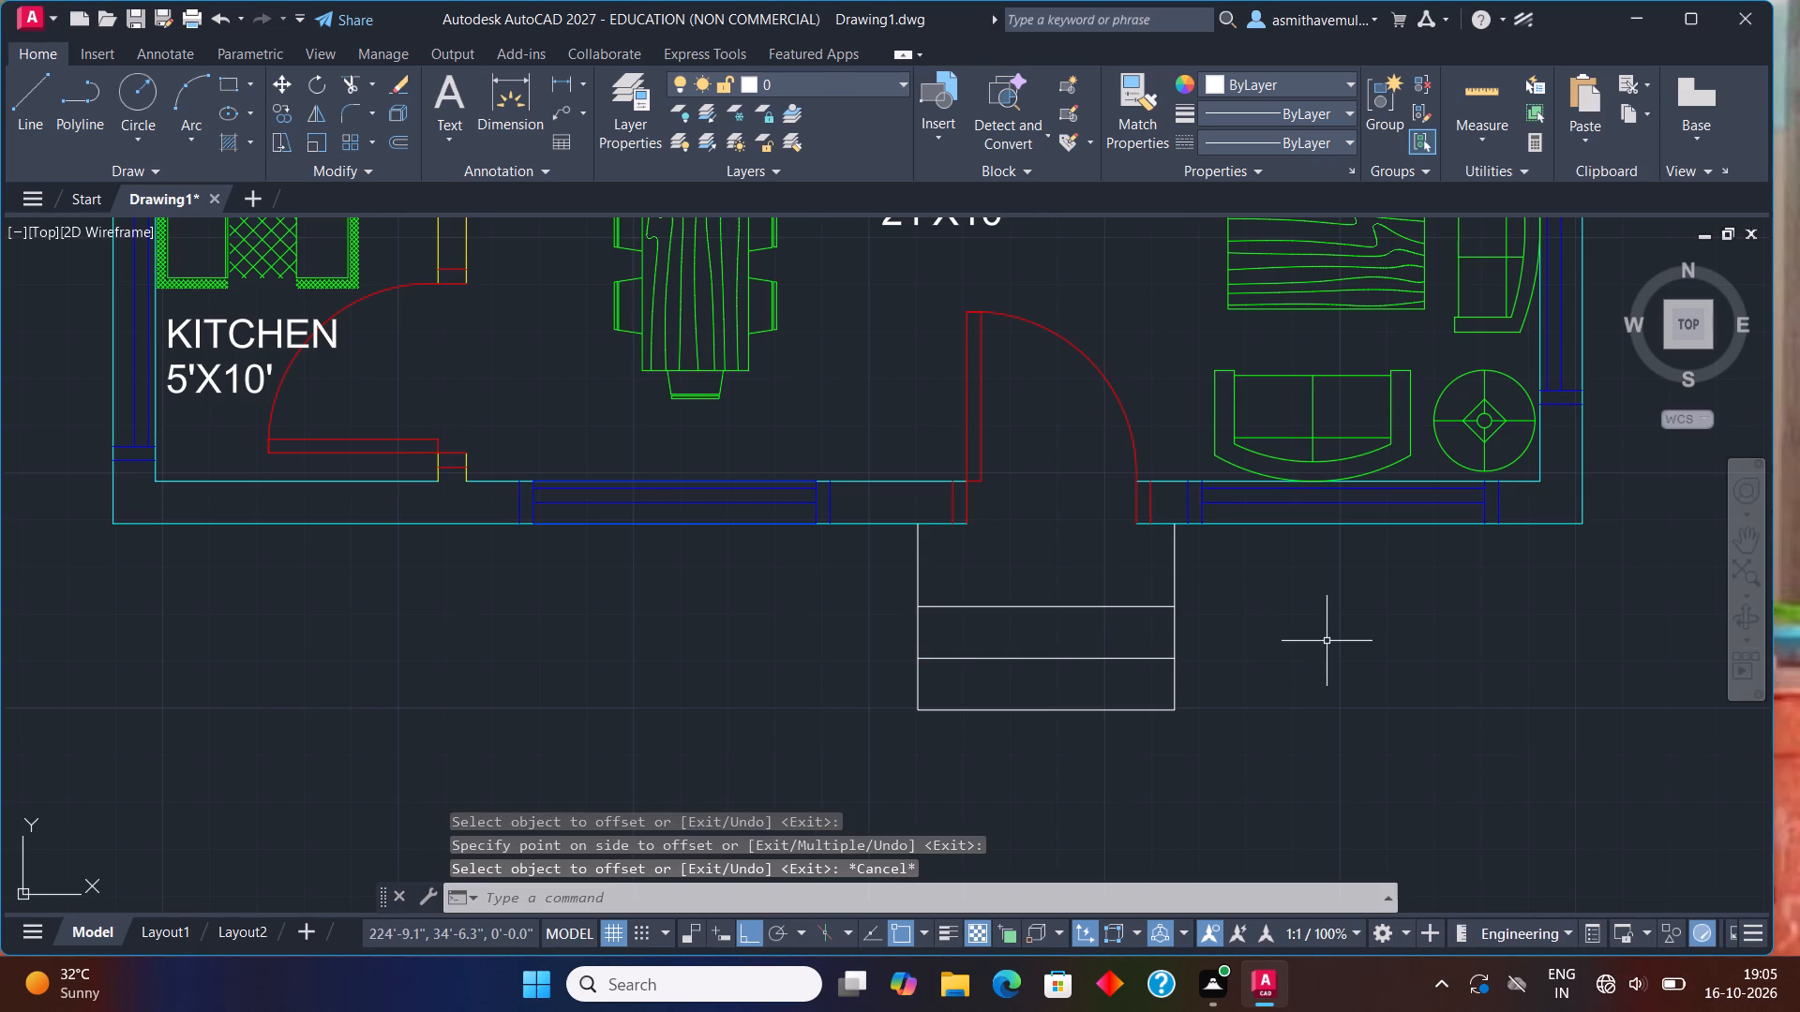
Make the DOOR layer current and draw a 9" by 9" rectangle in the empty space east of the house.
scroll(1328, 645, "down", 2)
middle_click_drag(1364, 632, 831, 747)
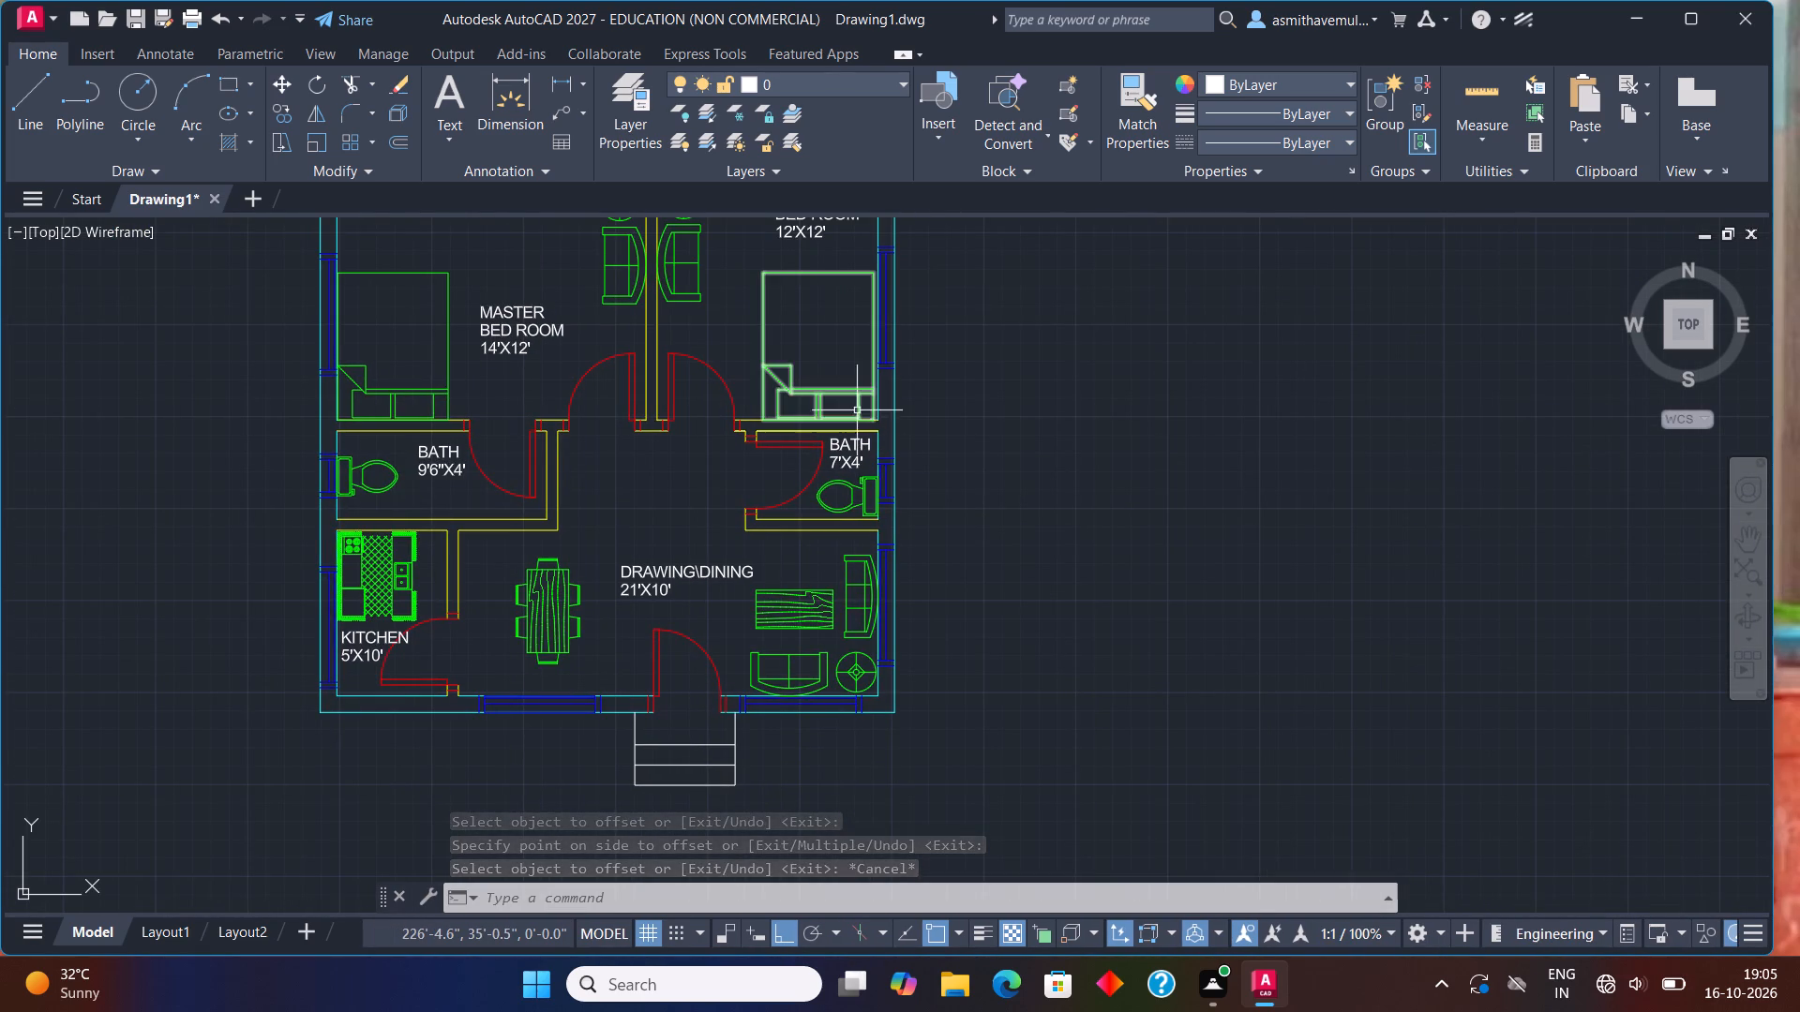
left_click(862, 77)
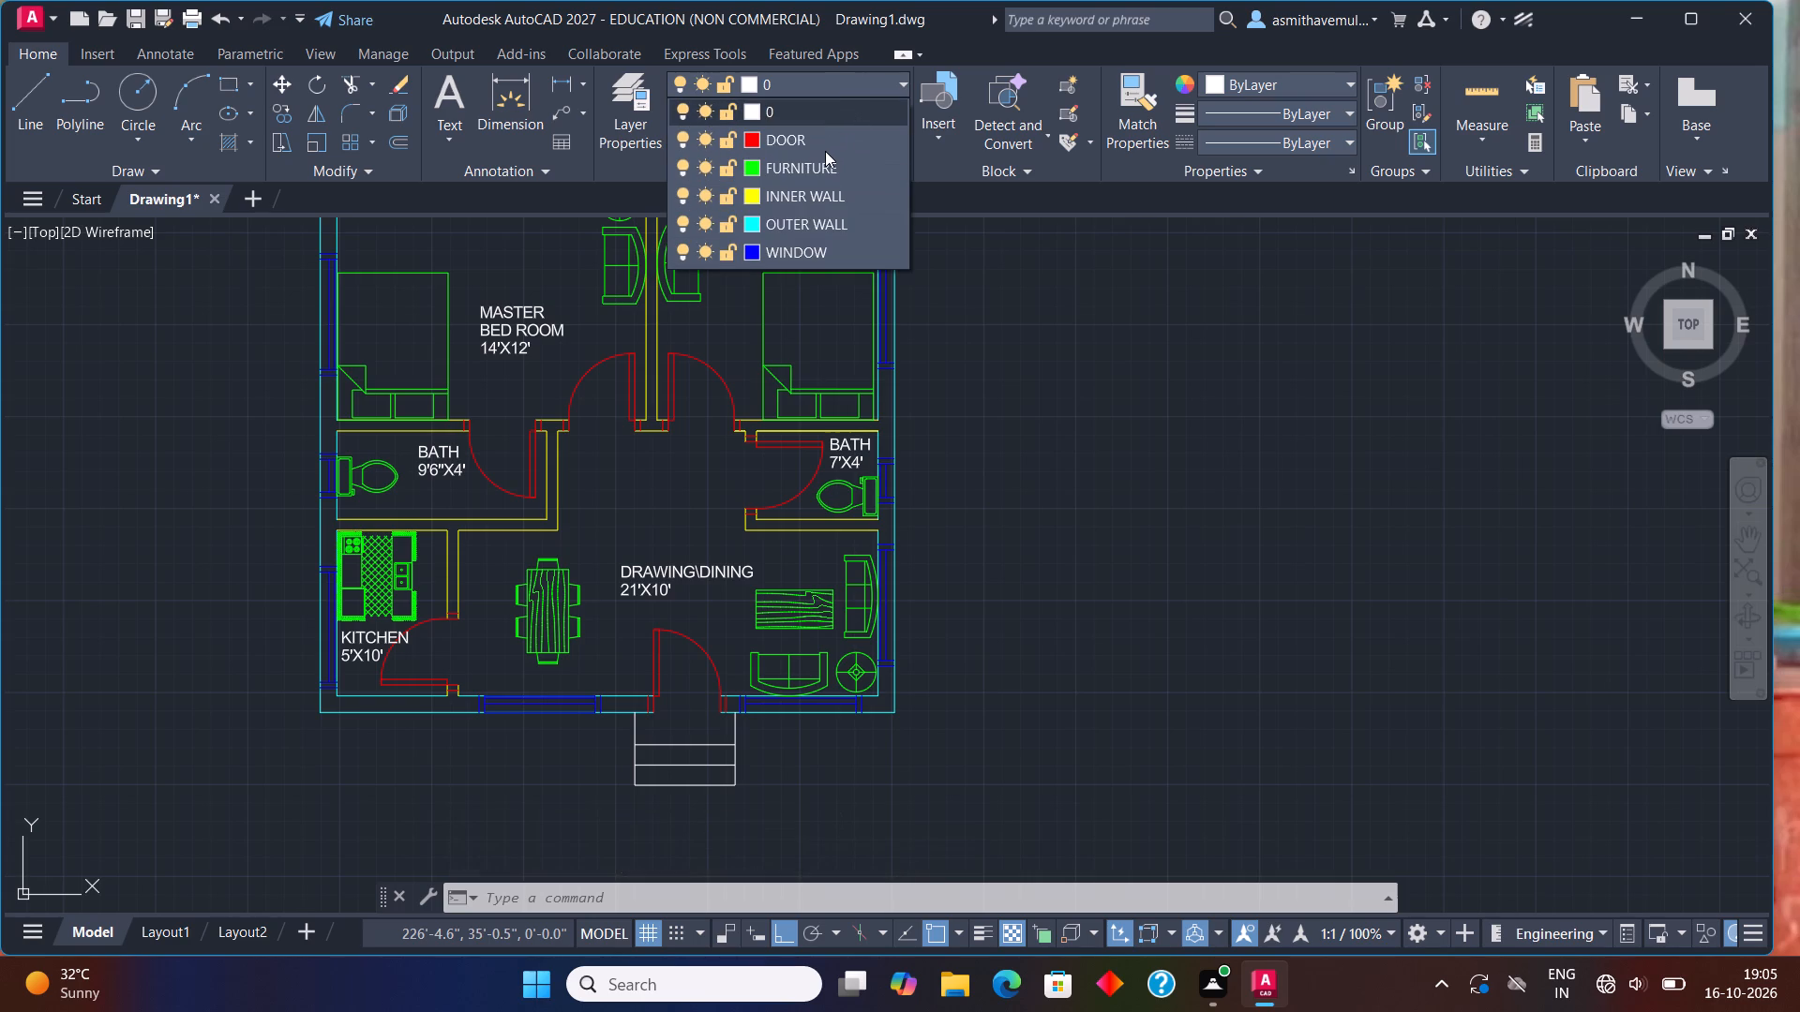
left_click(825, 151)
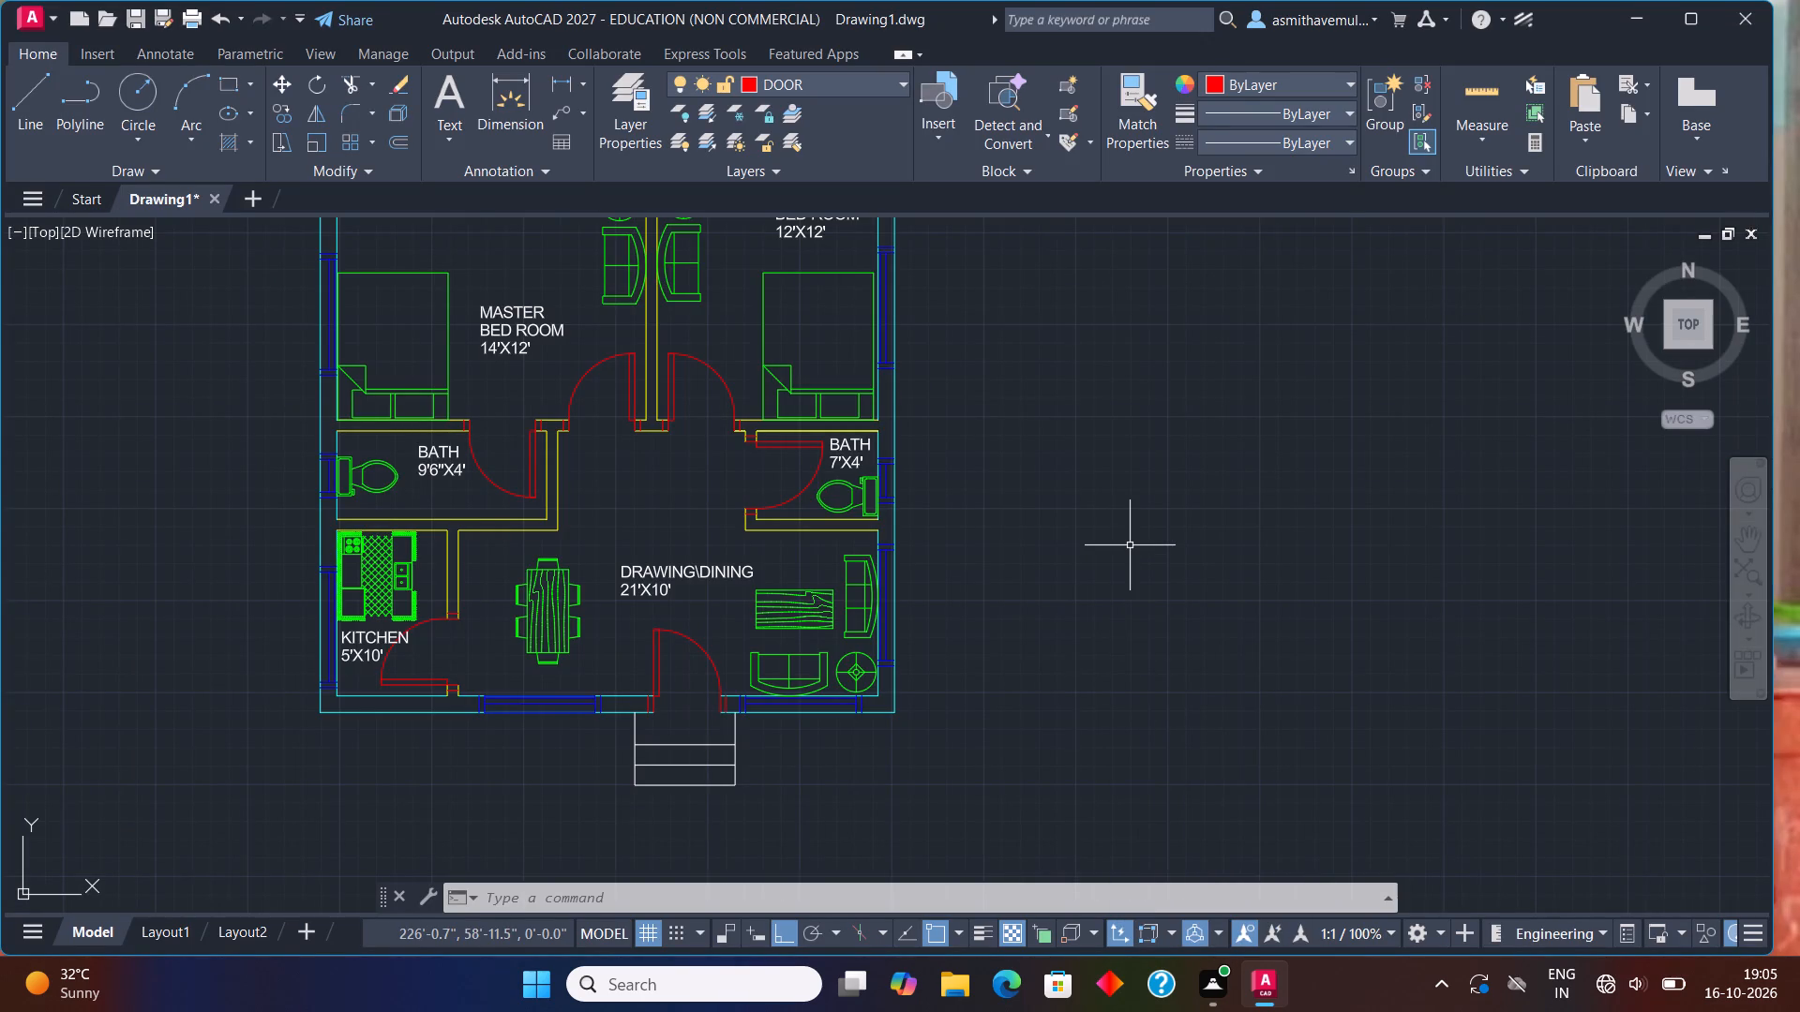
type("REC")
key("Return")
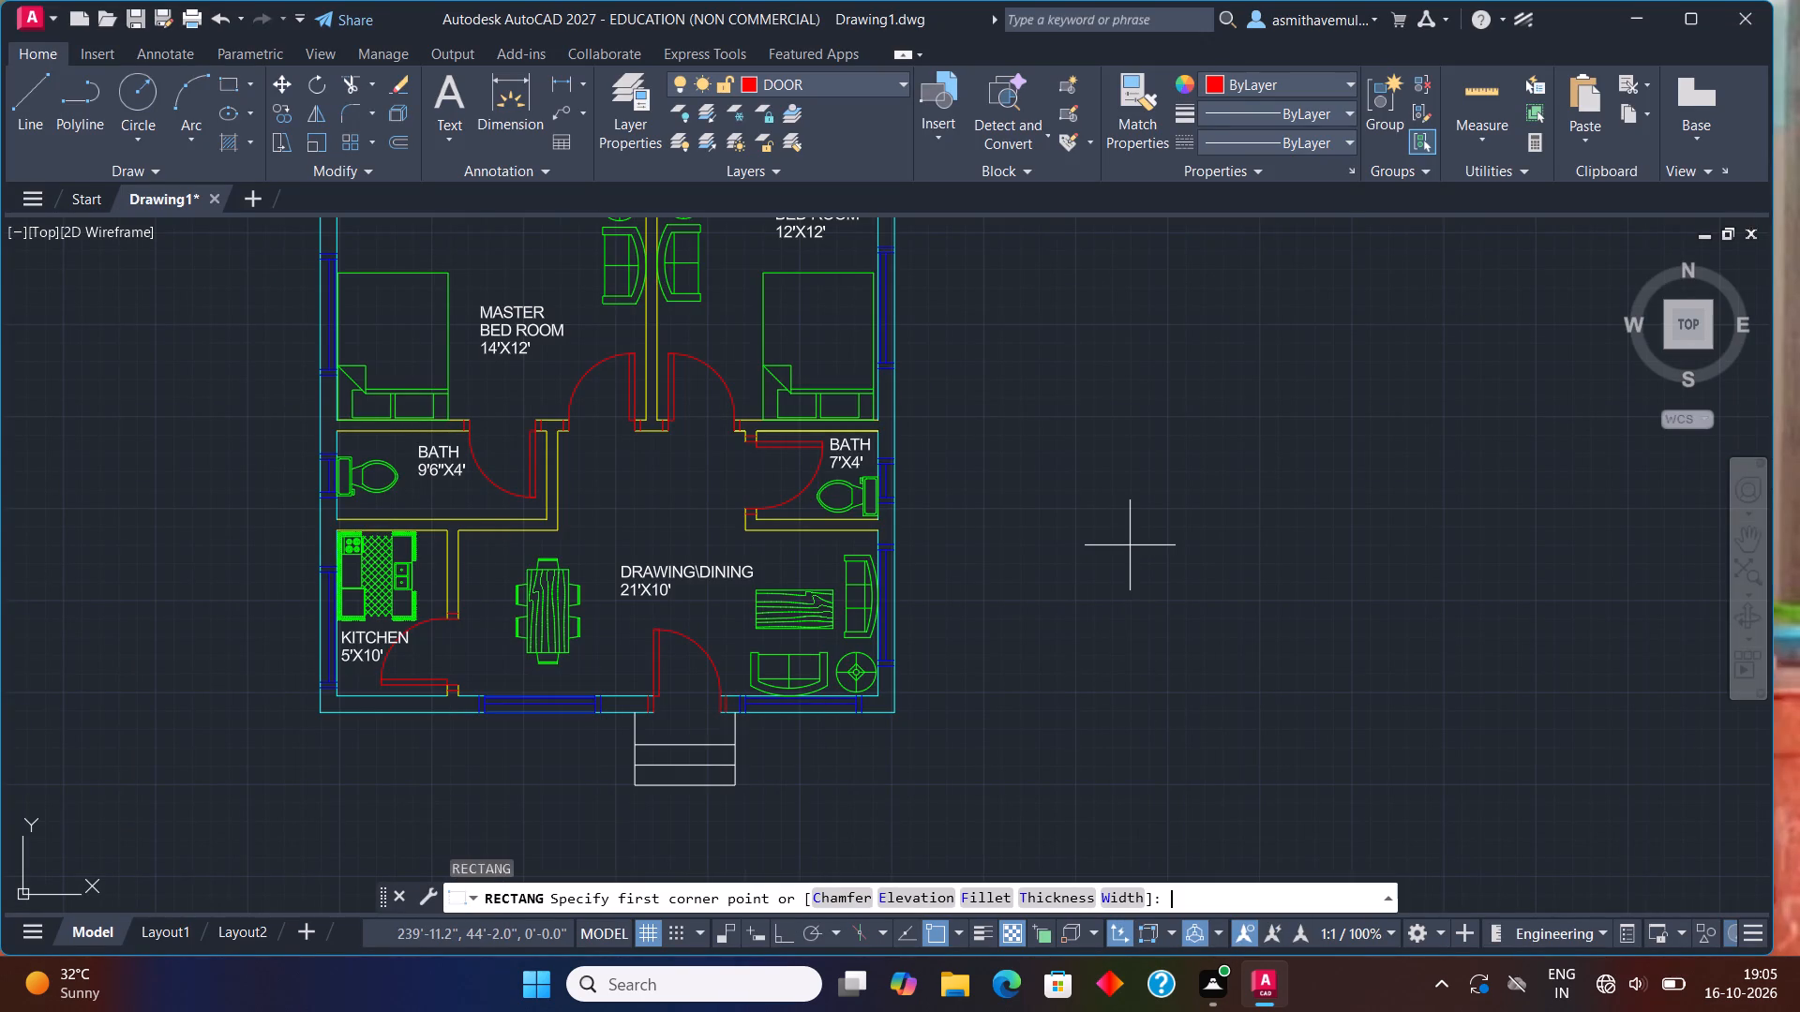
left_click(1088, 584)
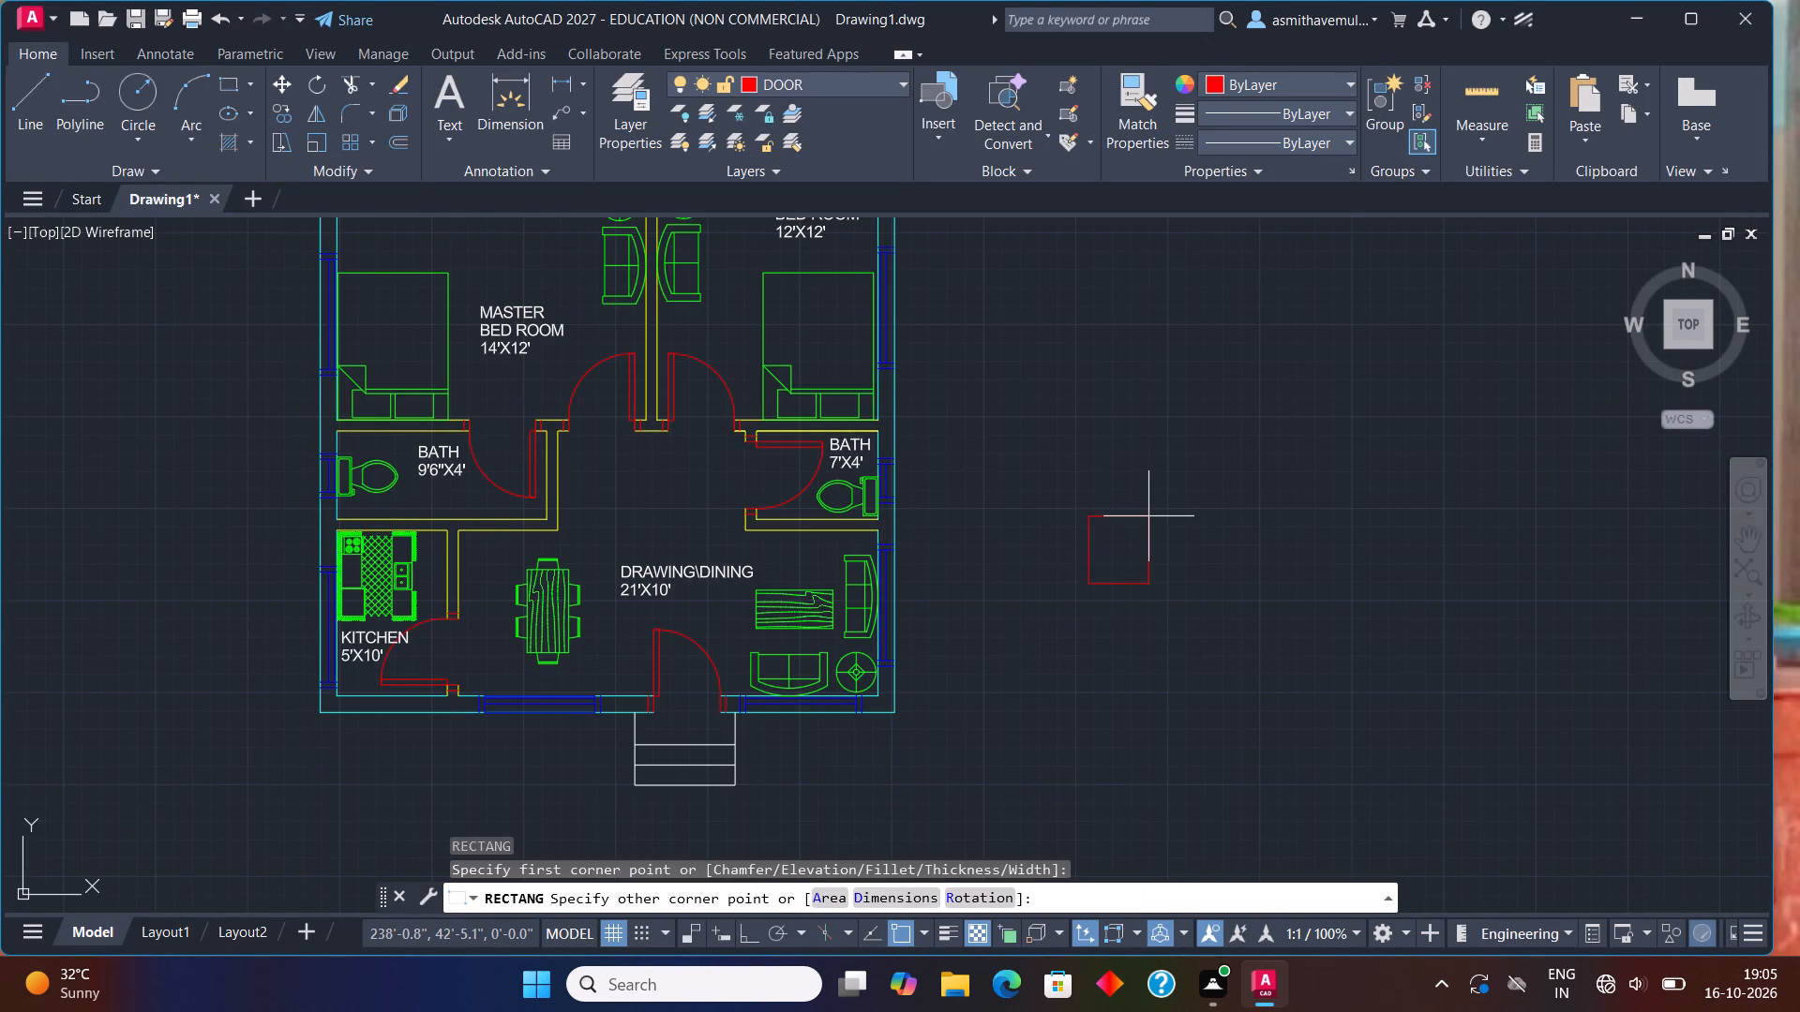
key("d")
key("Return")
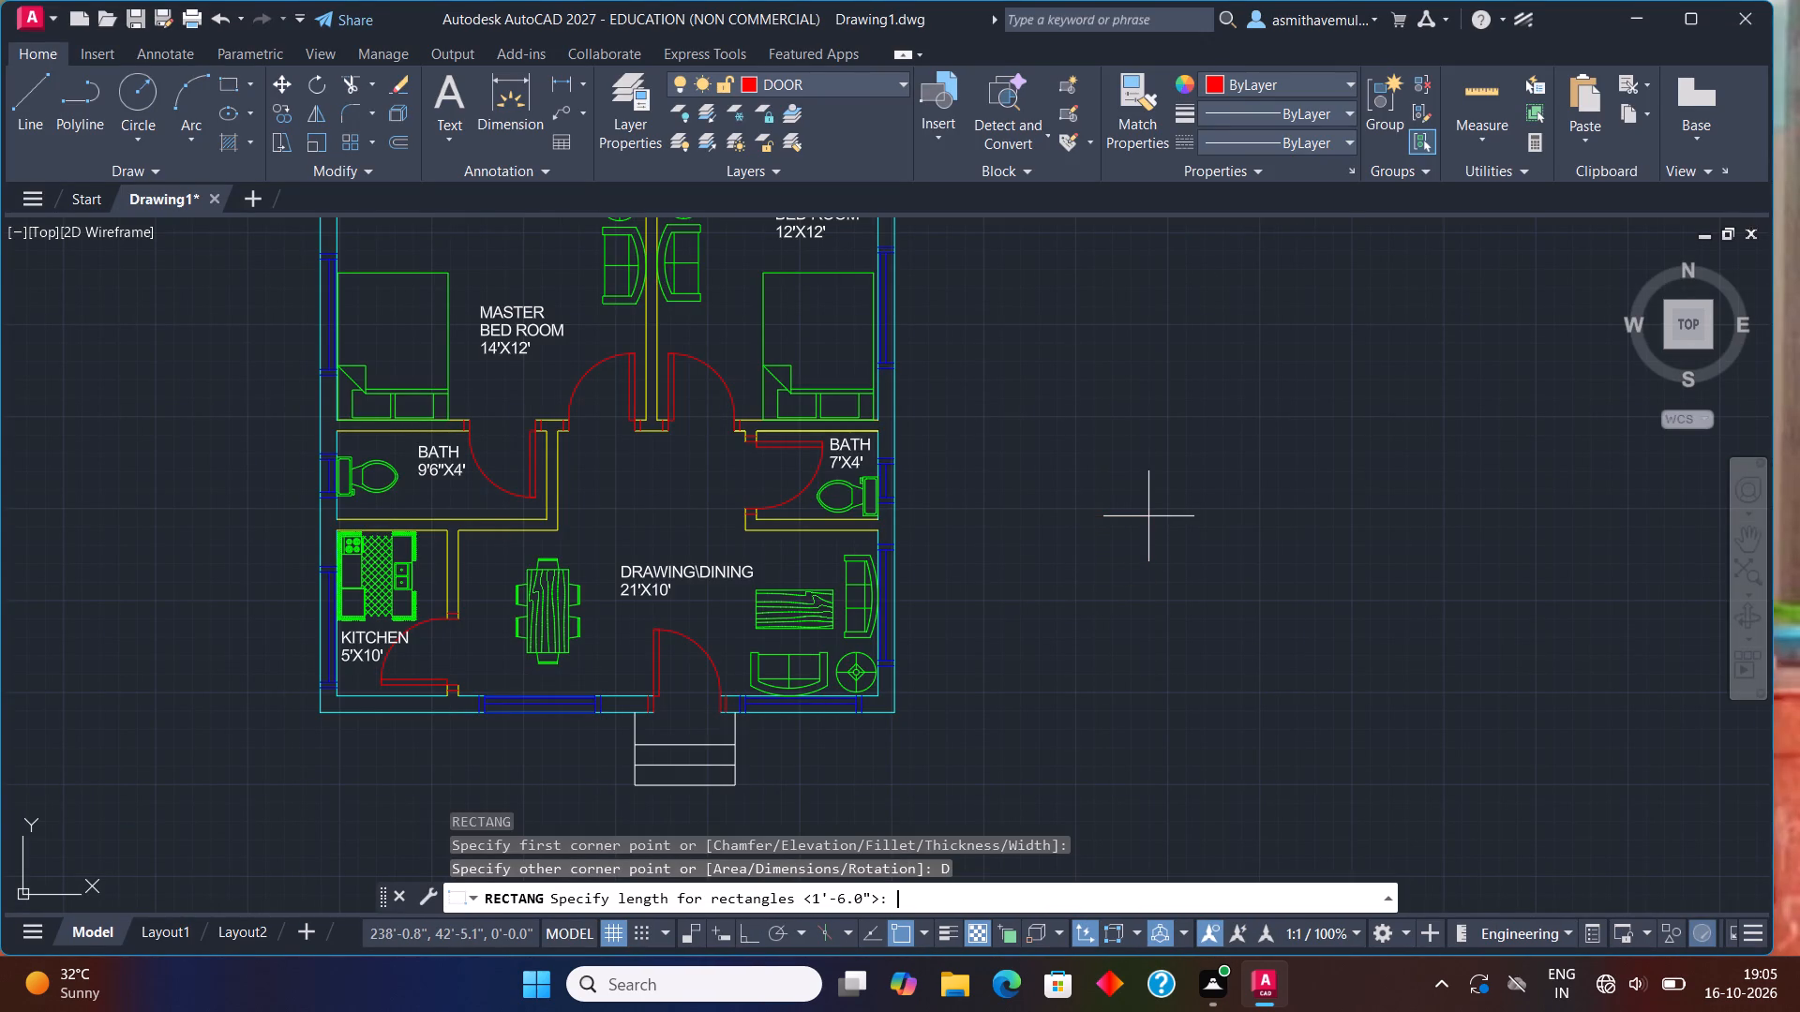
key("9")
key("shift+quotedbl")
key("Return")
key("9")
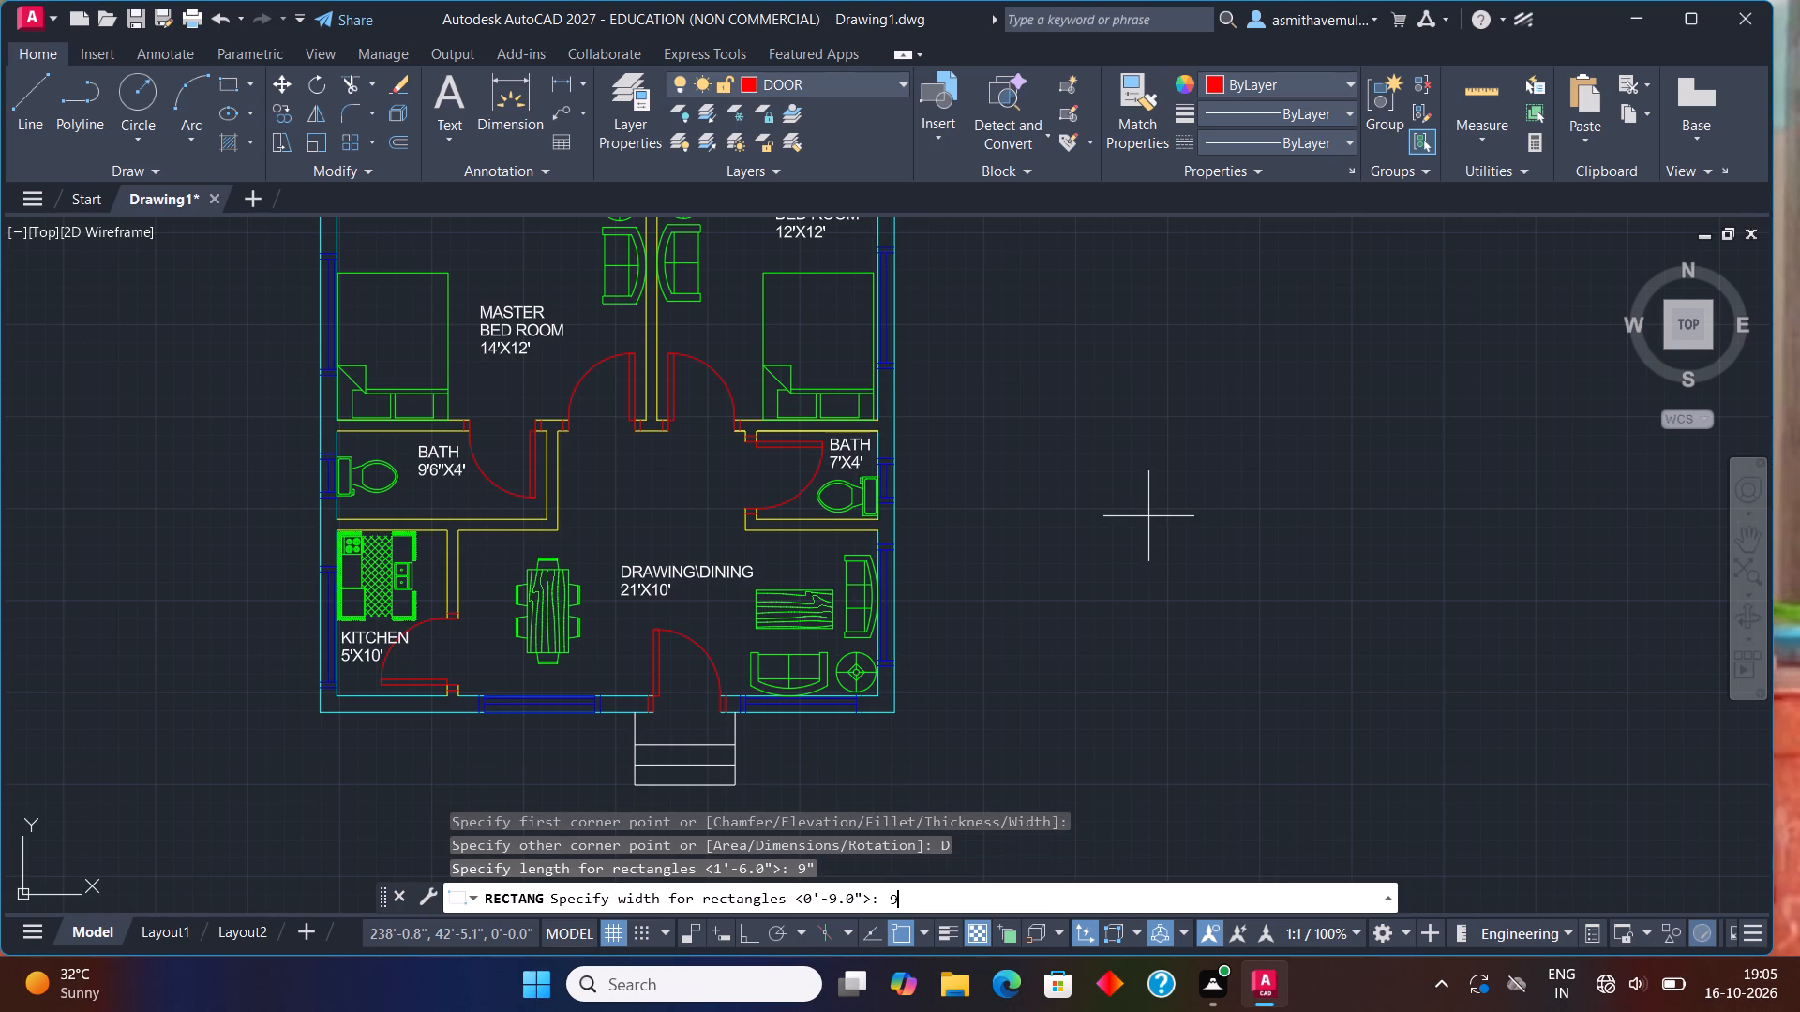
key("shift+quotedbl")
key("Return")
left_click(1148, 516)
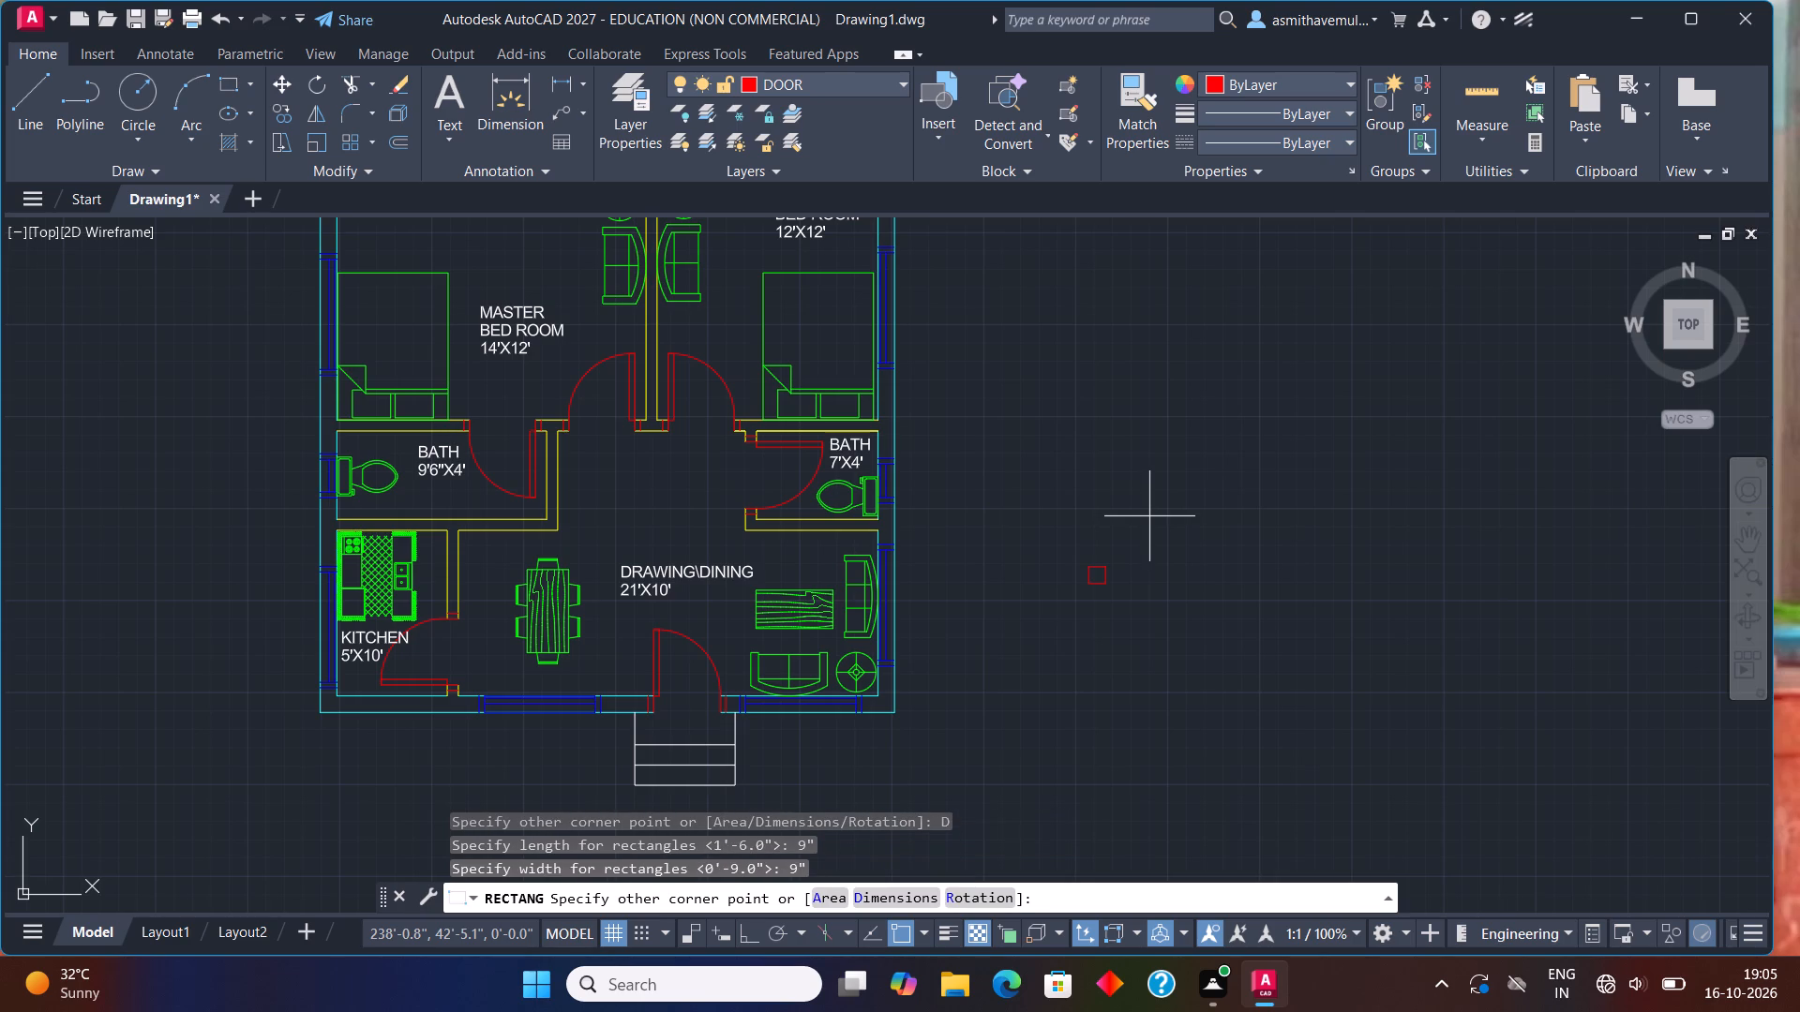
left_click(1100, 606)
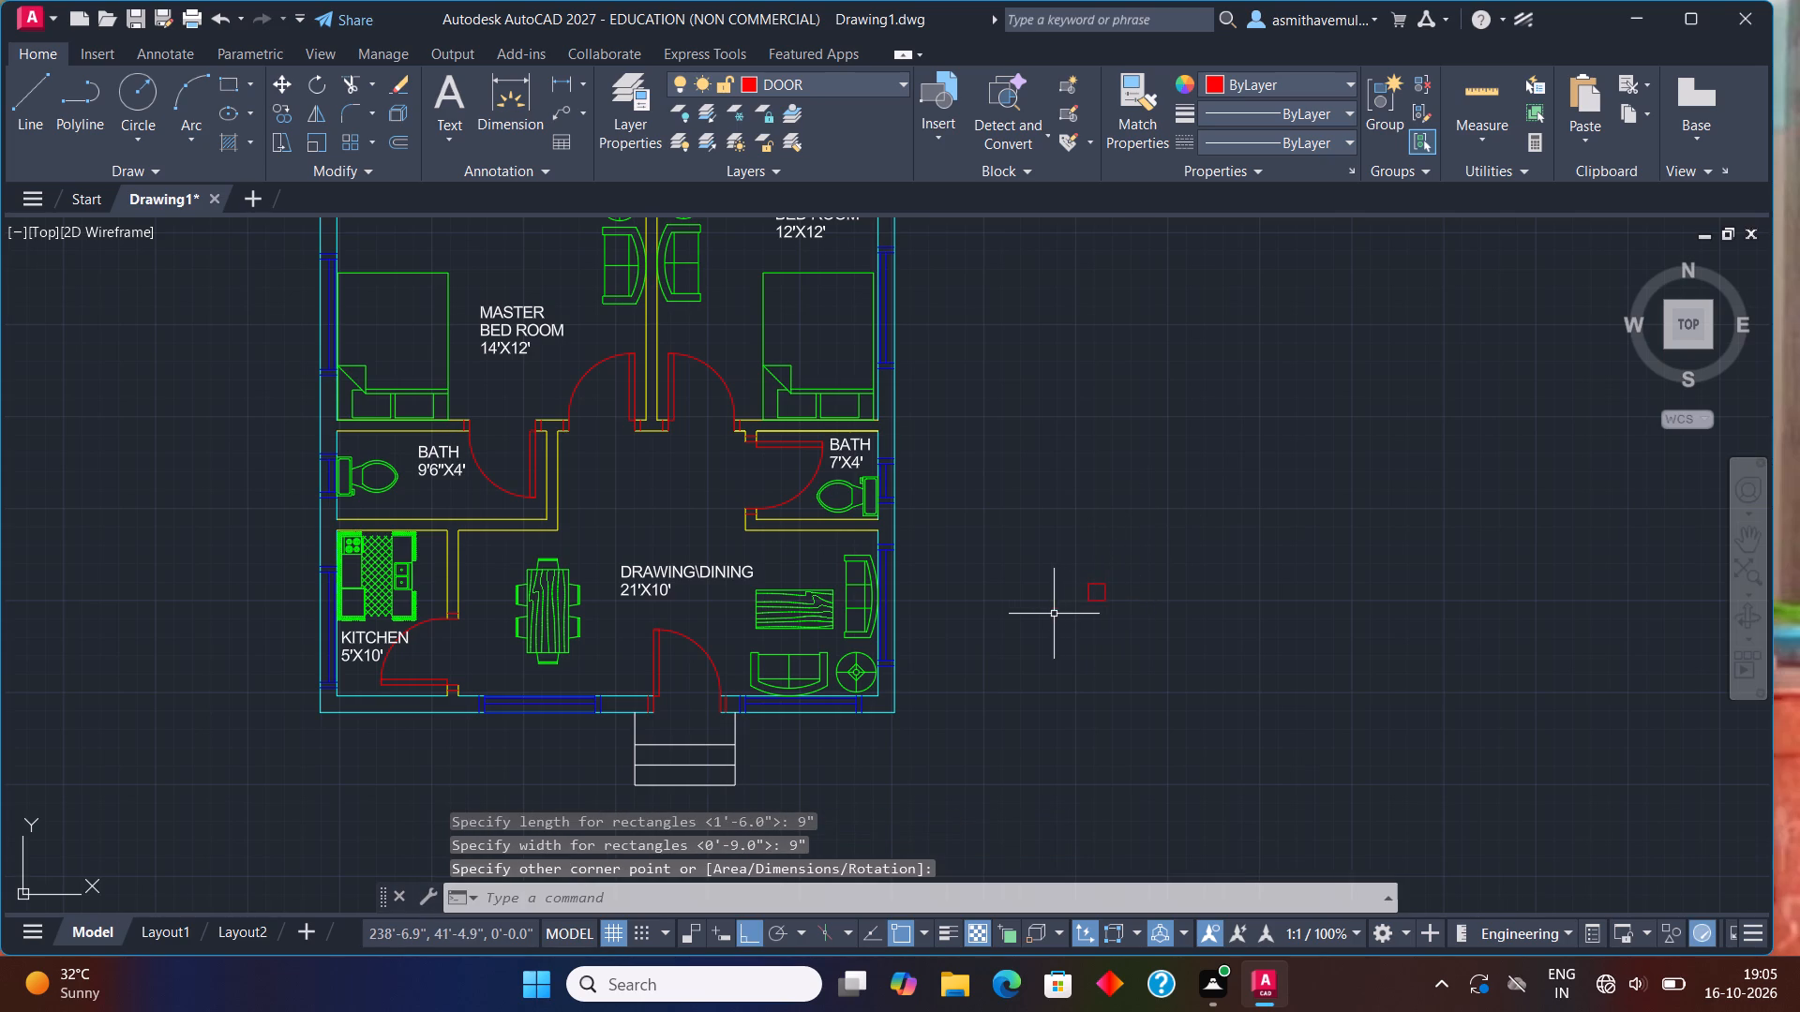
Fill the 9" square with a SOLID hatch.
middle_click_drag(1054, 614, 1092, 646)
scroll(1172, 681, "up", 1)
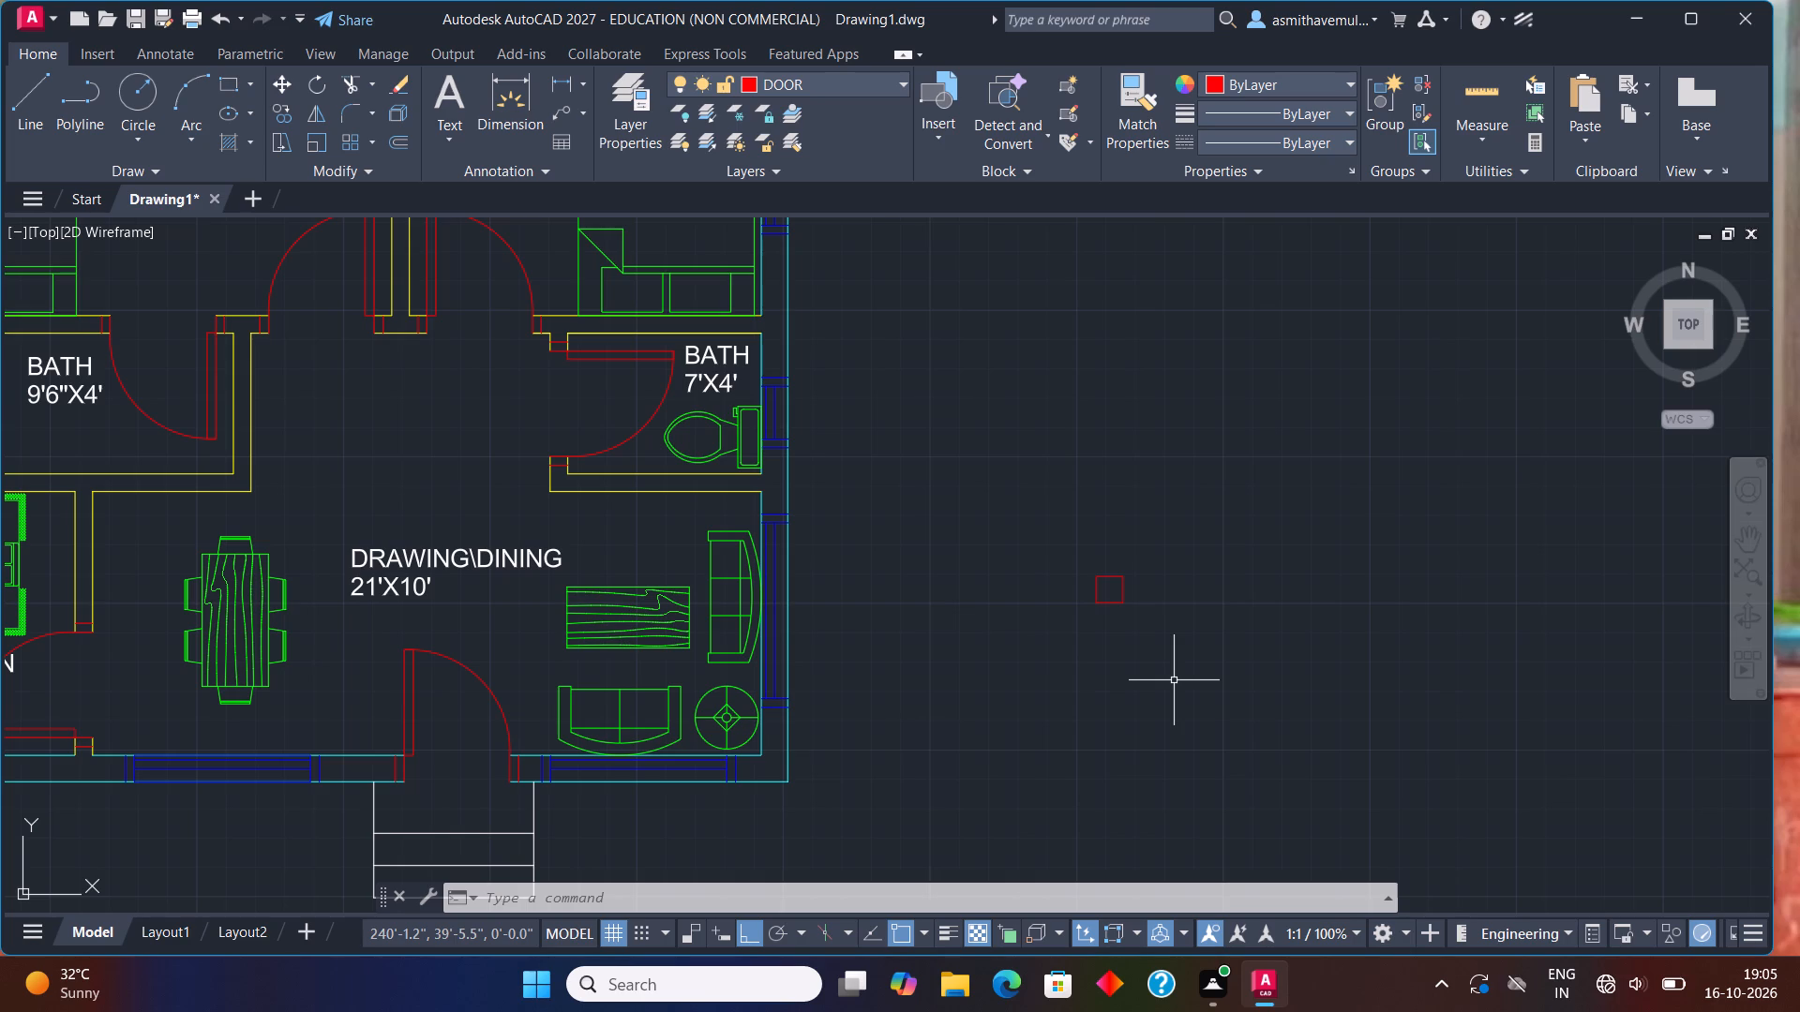
type("HA")
key("Return")
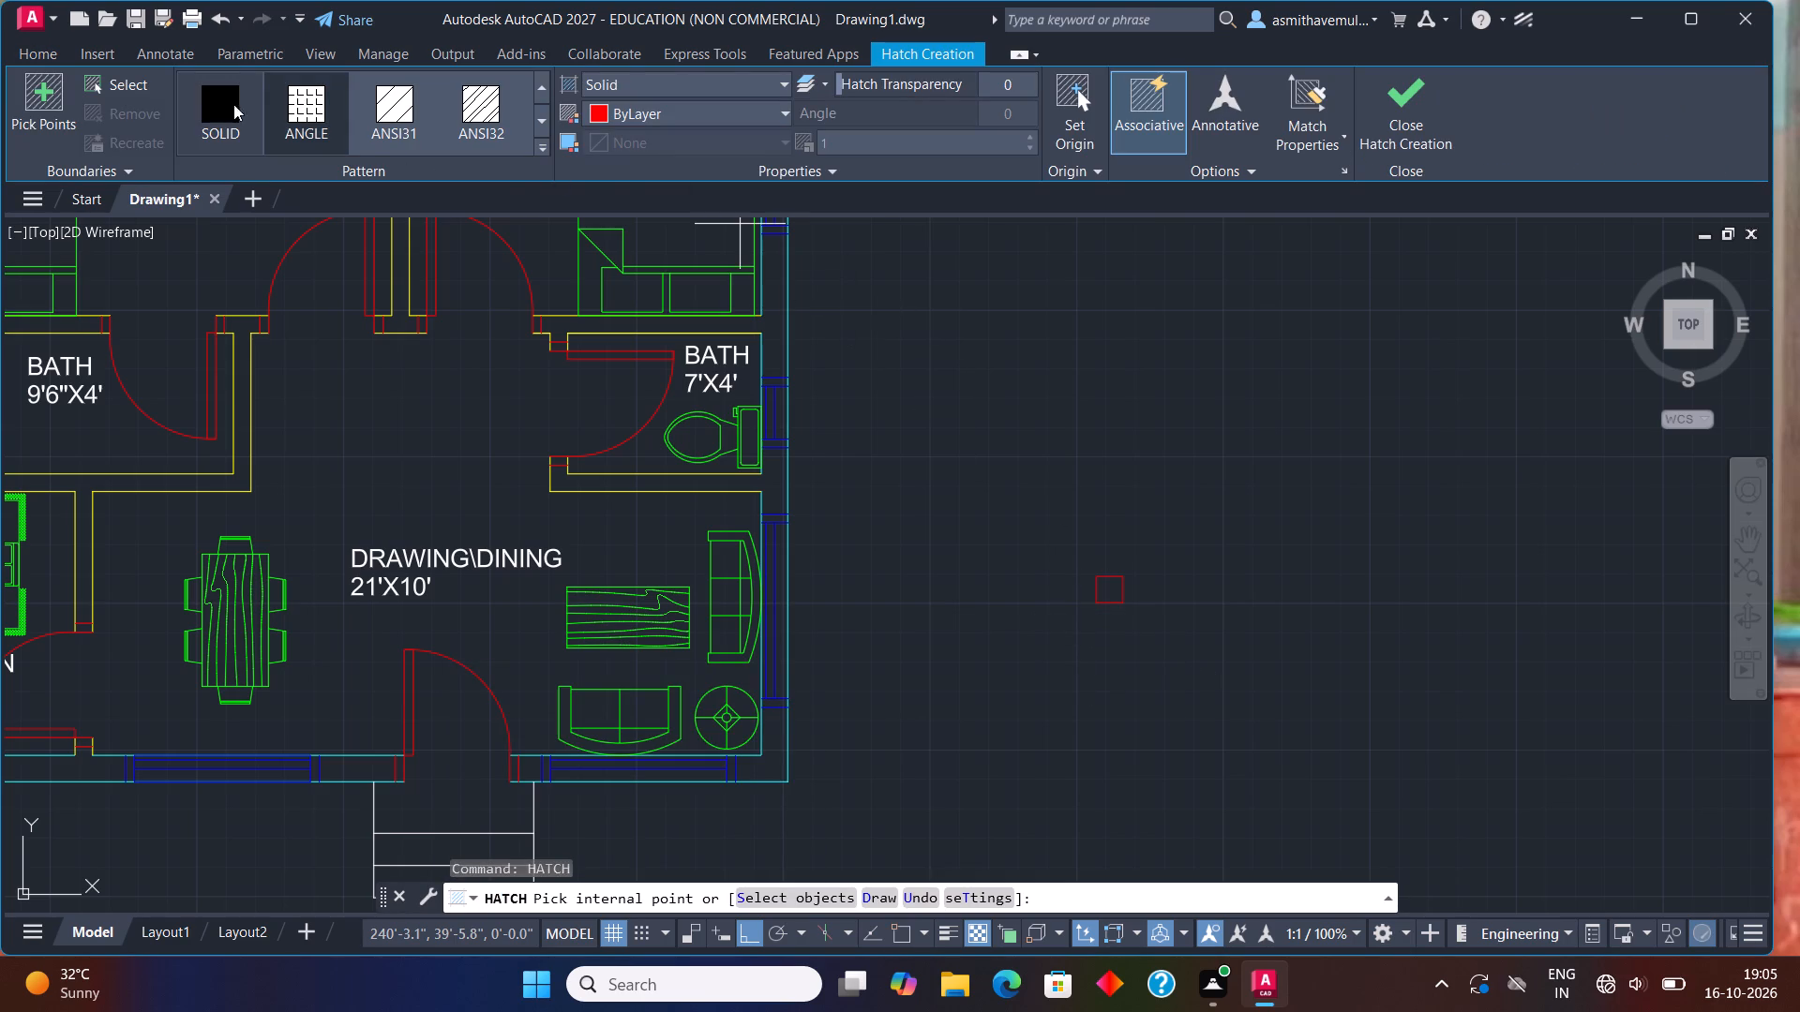
left_click(203, 101)
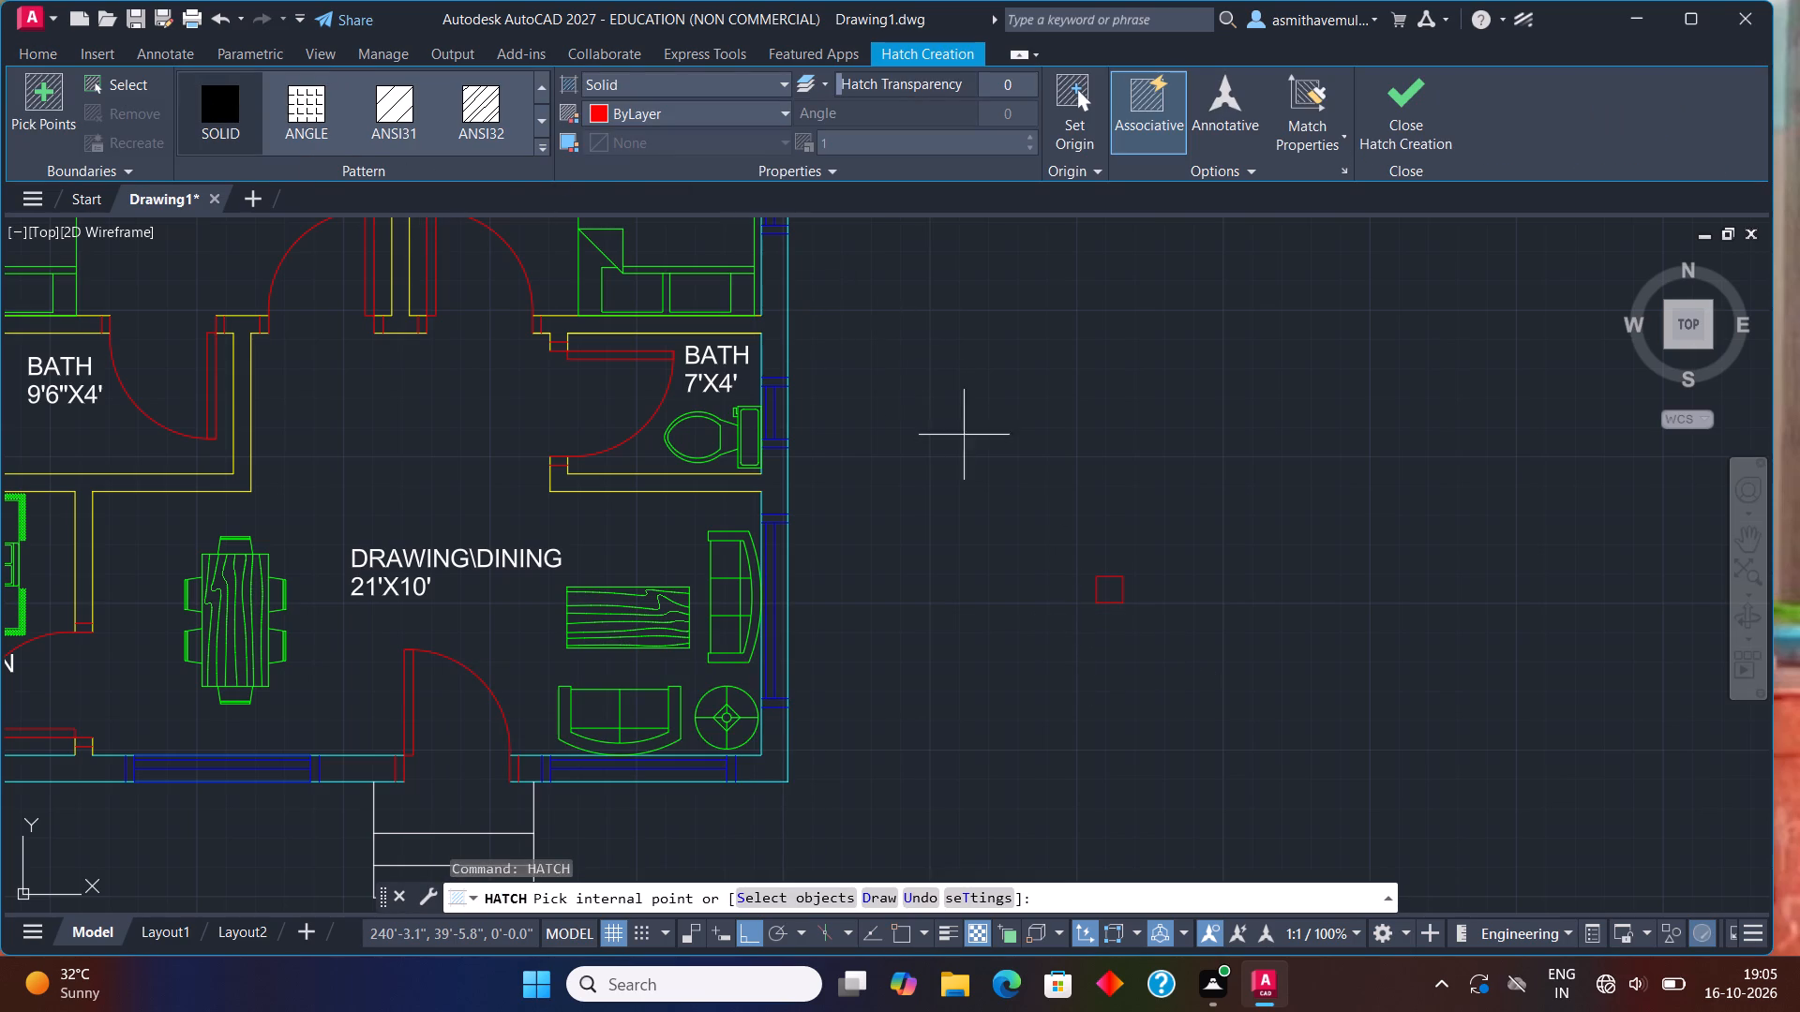
left_click(1112, 586)
key("Escape")
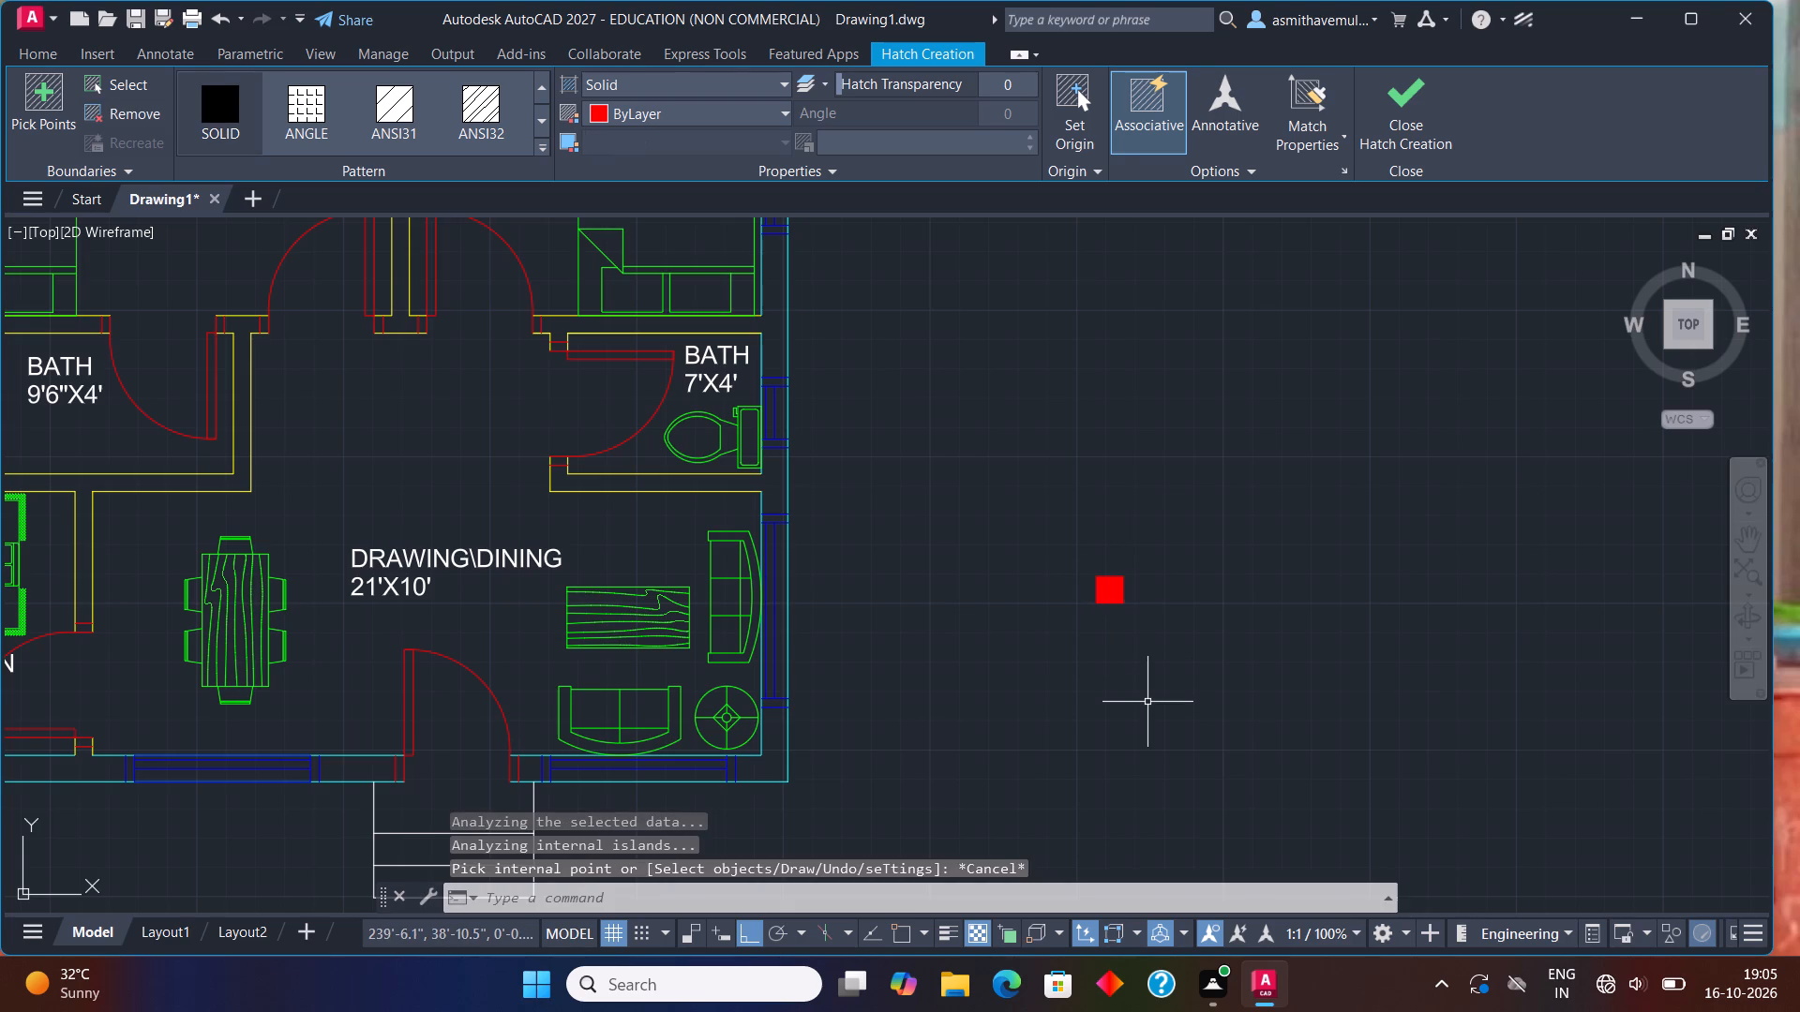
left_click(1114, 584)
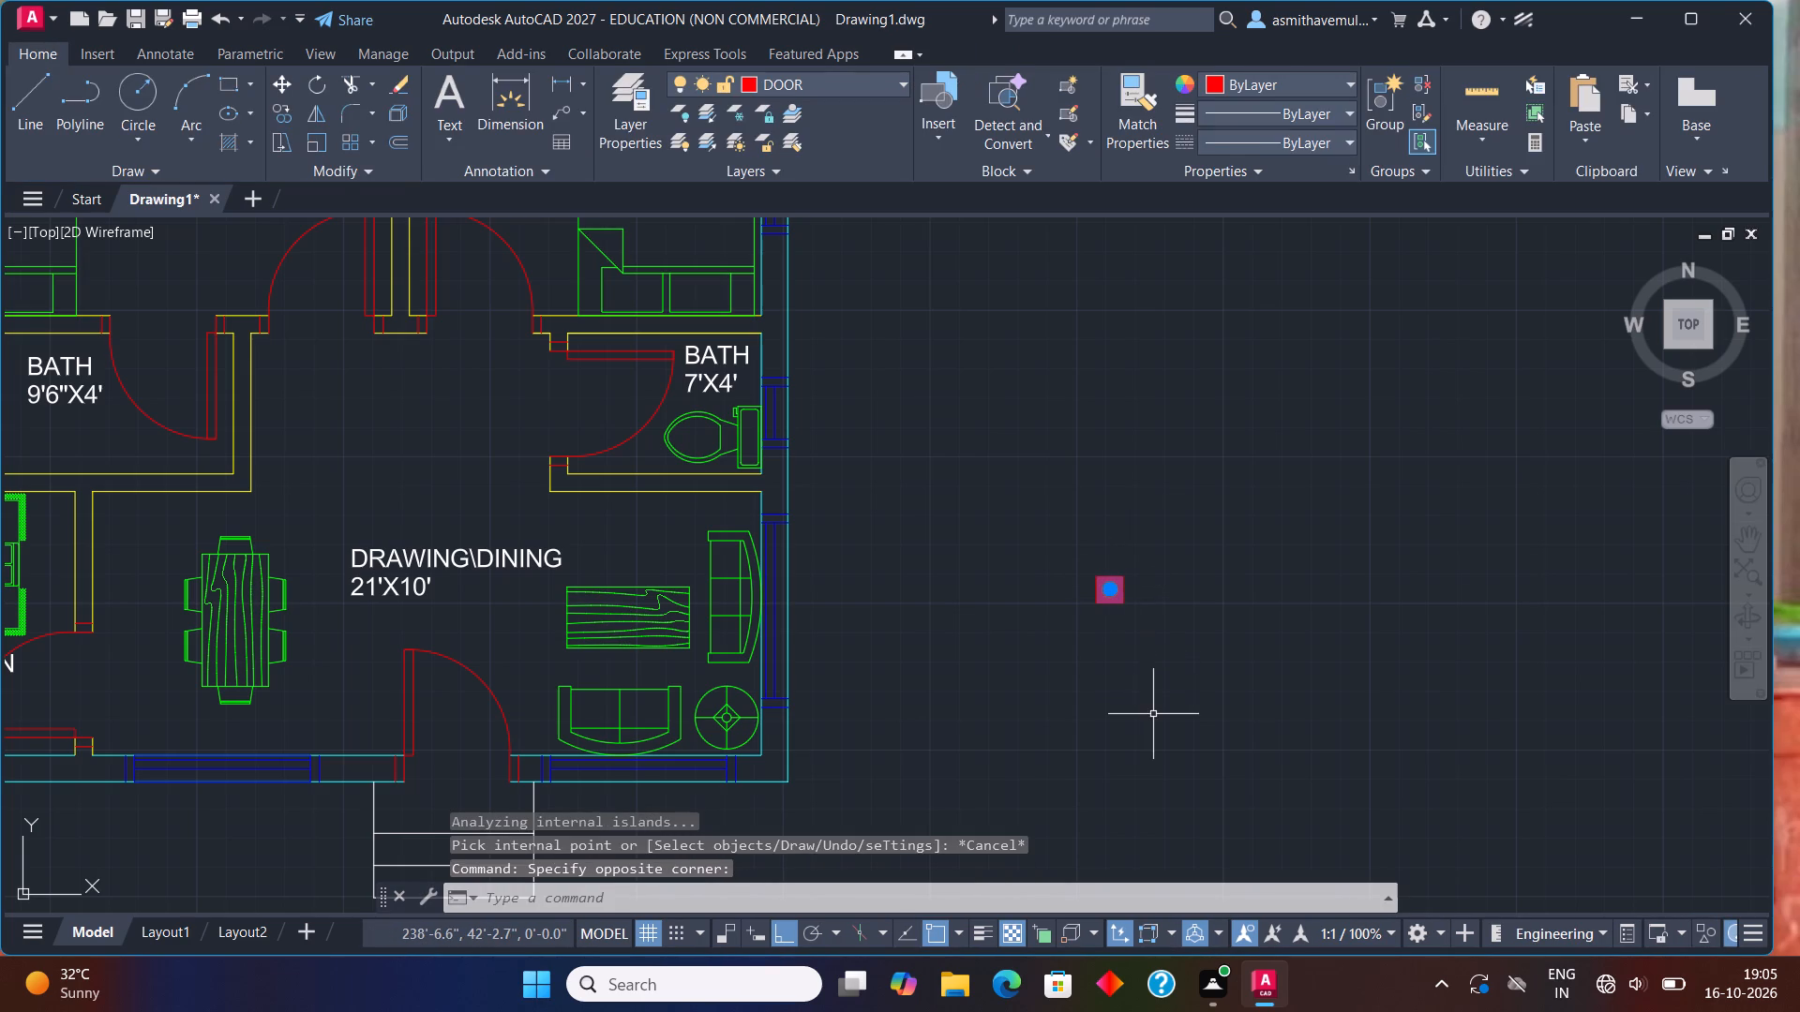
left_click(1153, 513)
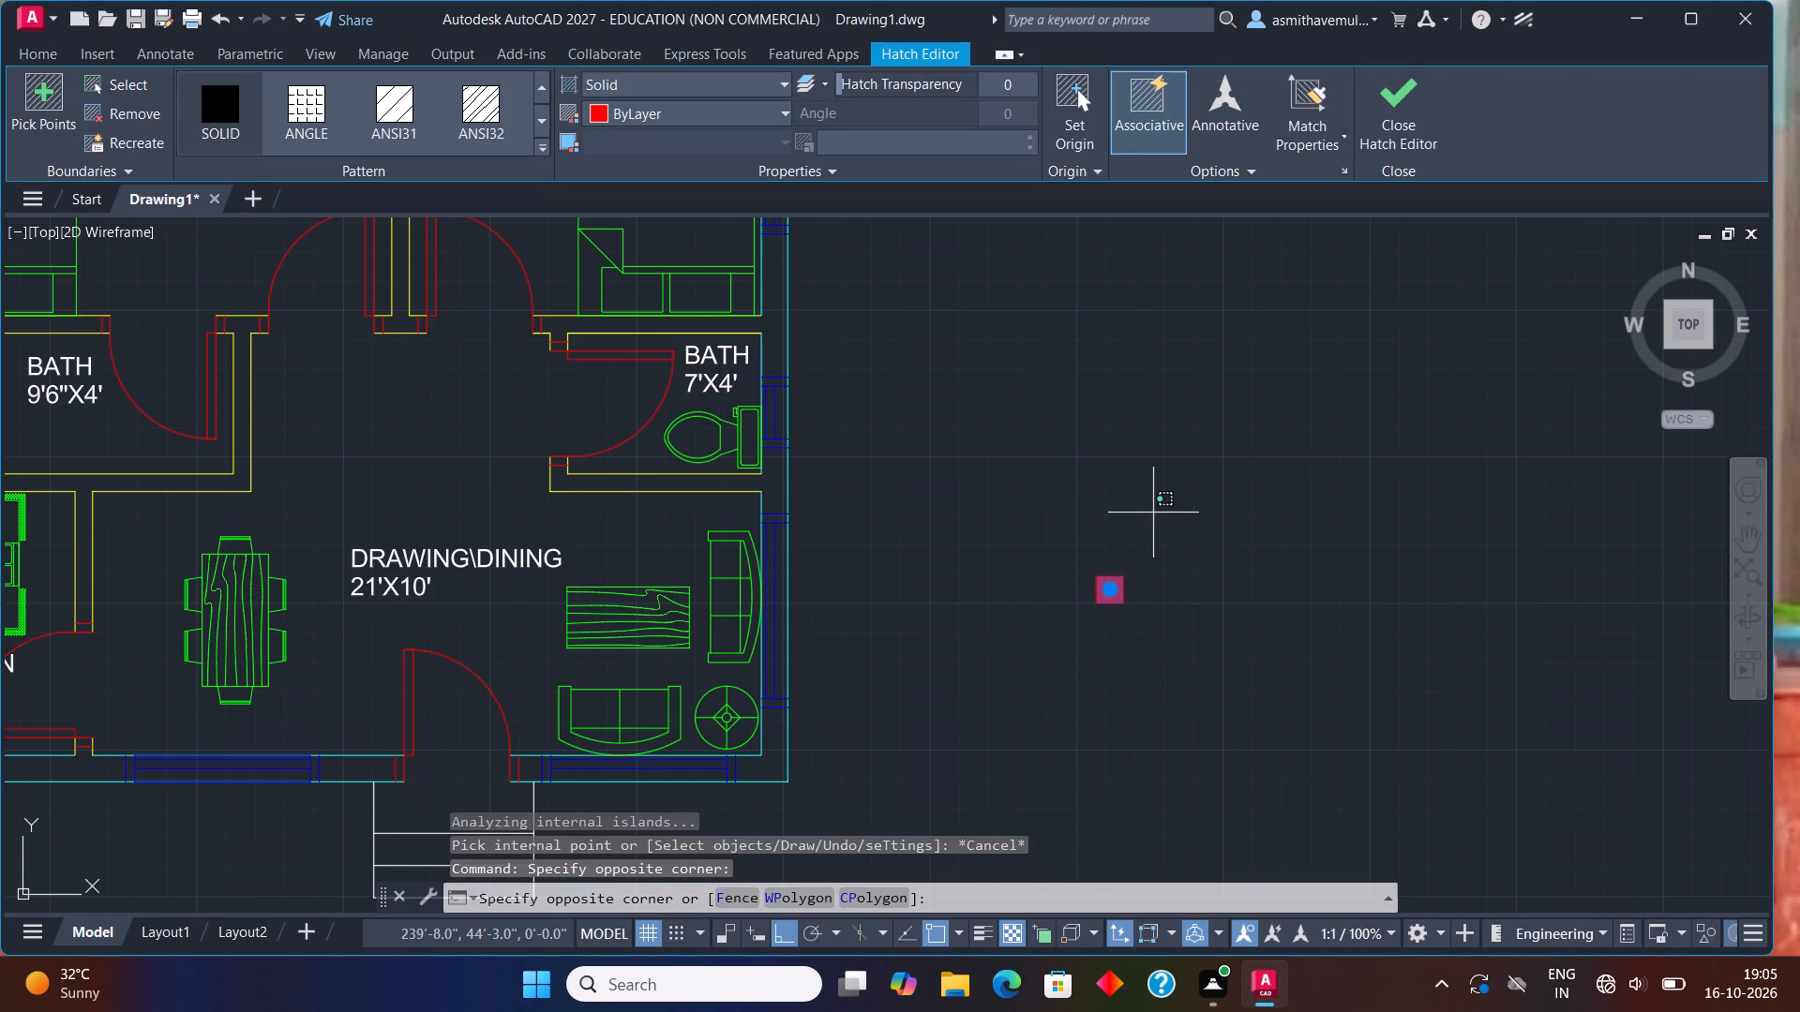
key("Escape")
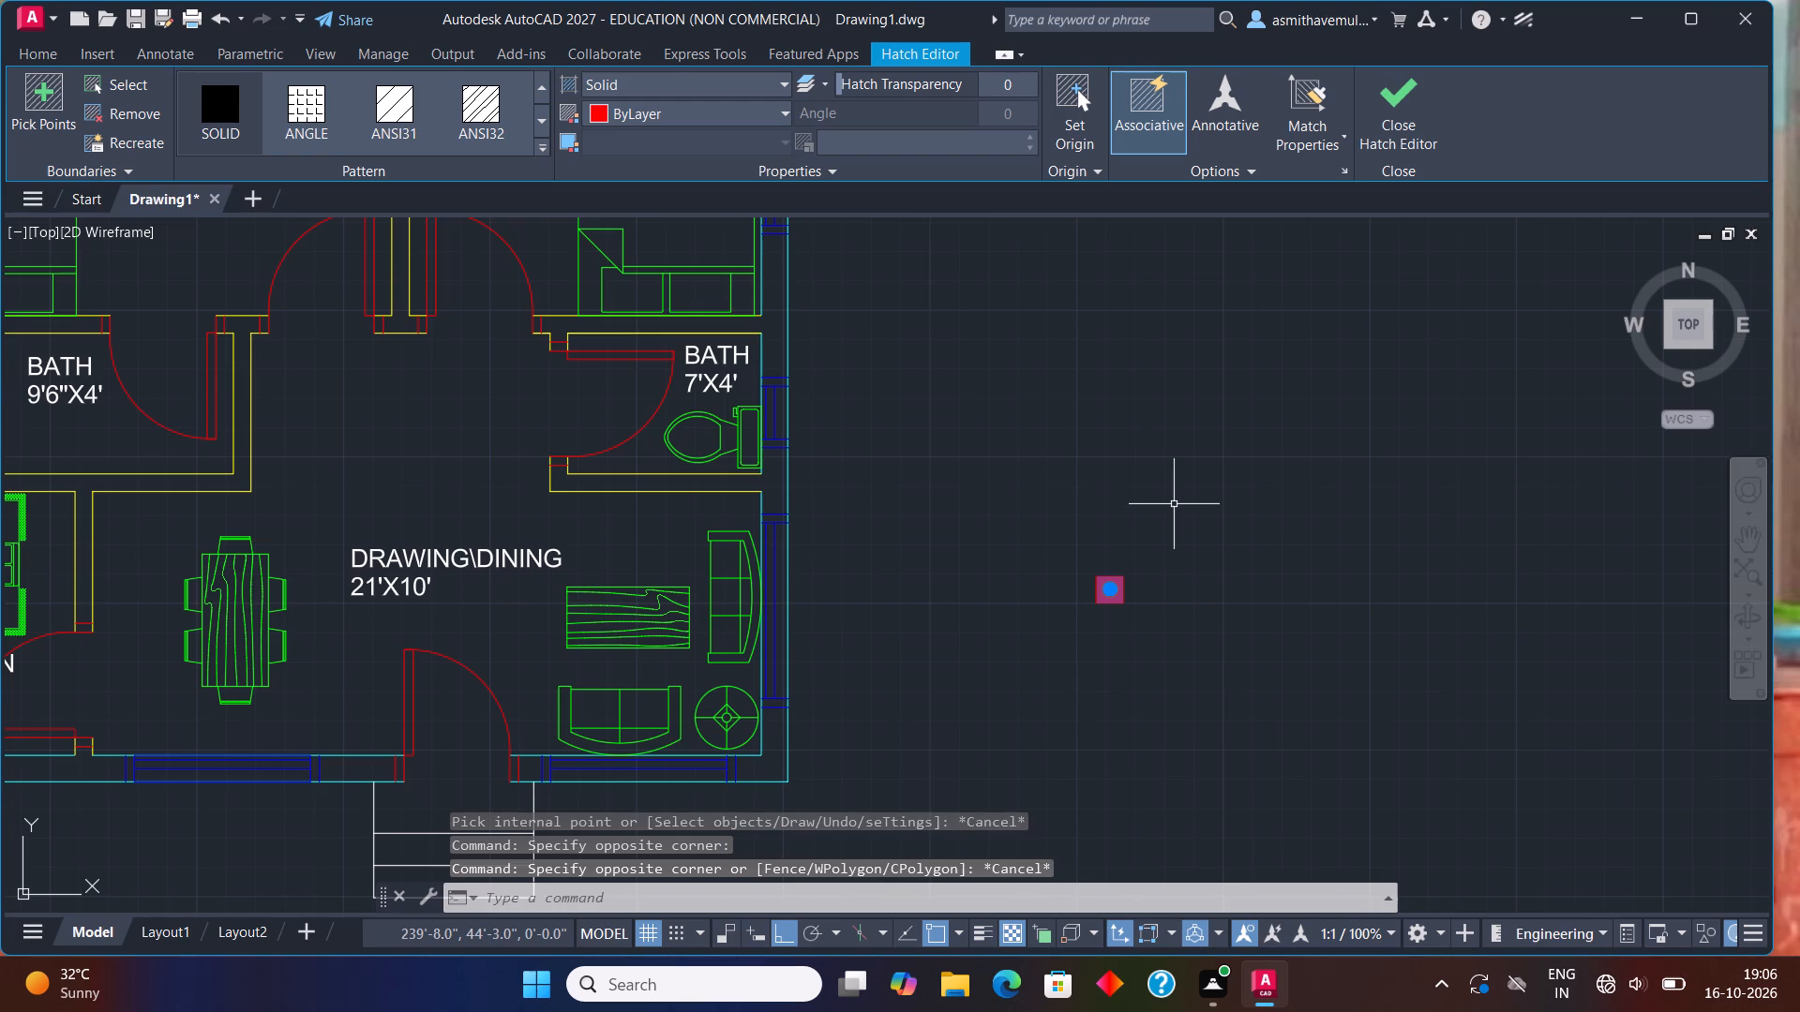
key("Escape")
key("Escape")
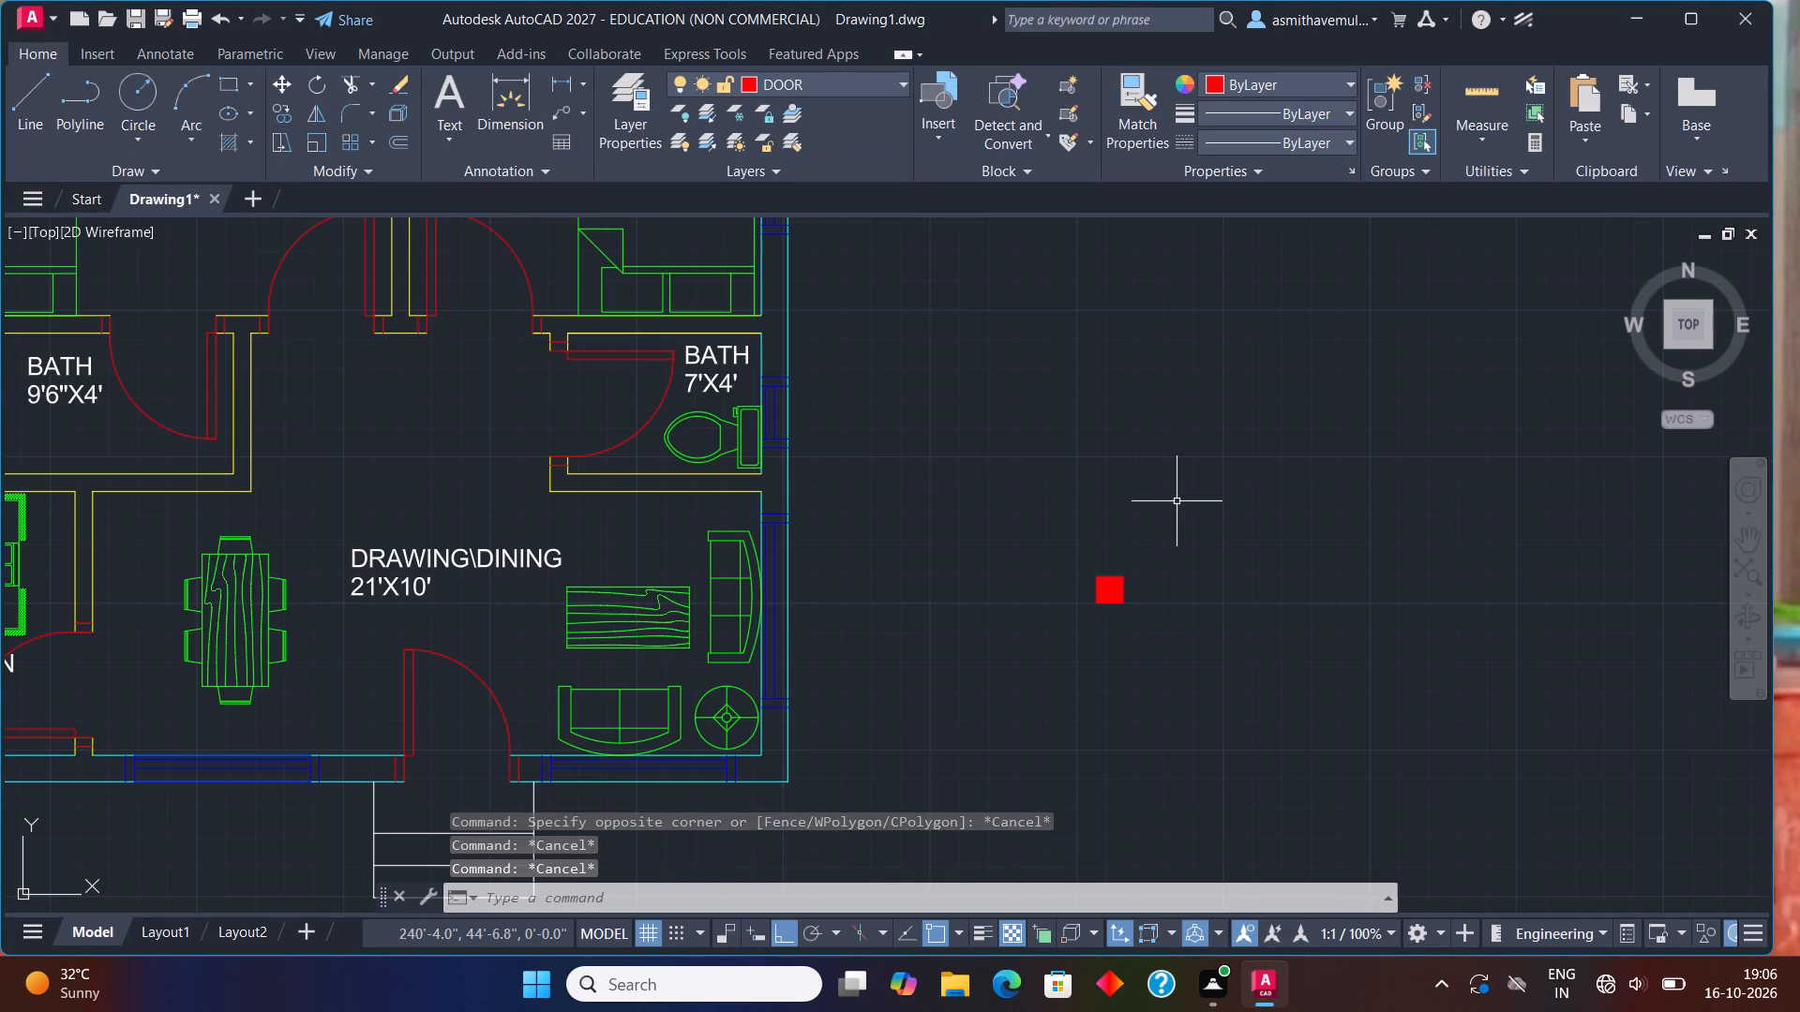
With Ortho off, copy the square and its fill from its east edge into the outer wall's southwest corner by the kitchen.
left_click_drag(1180, 501, 1162, 711)
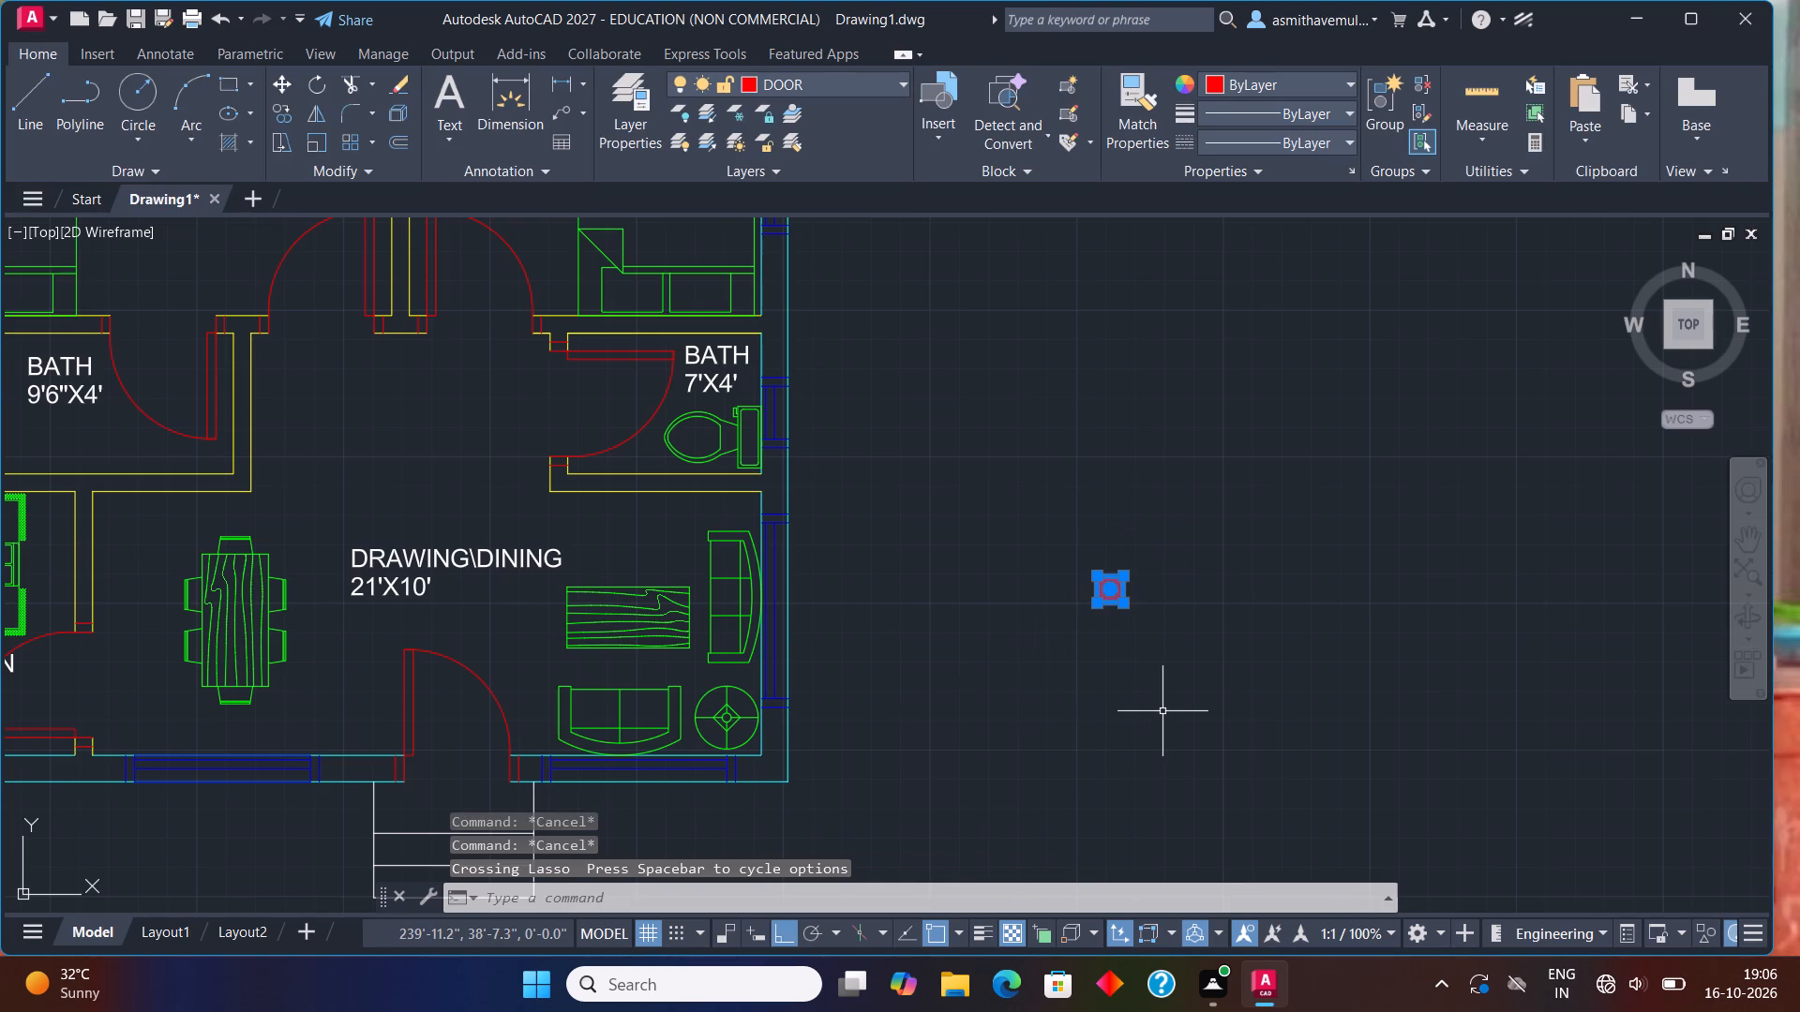
key("c")
type("OPY")
key("Return")
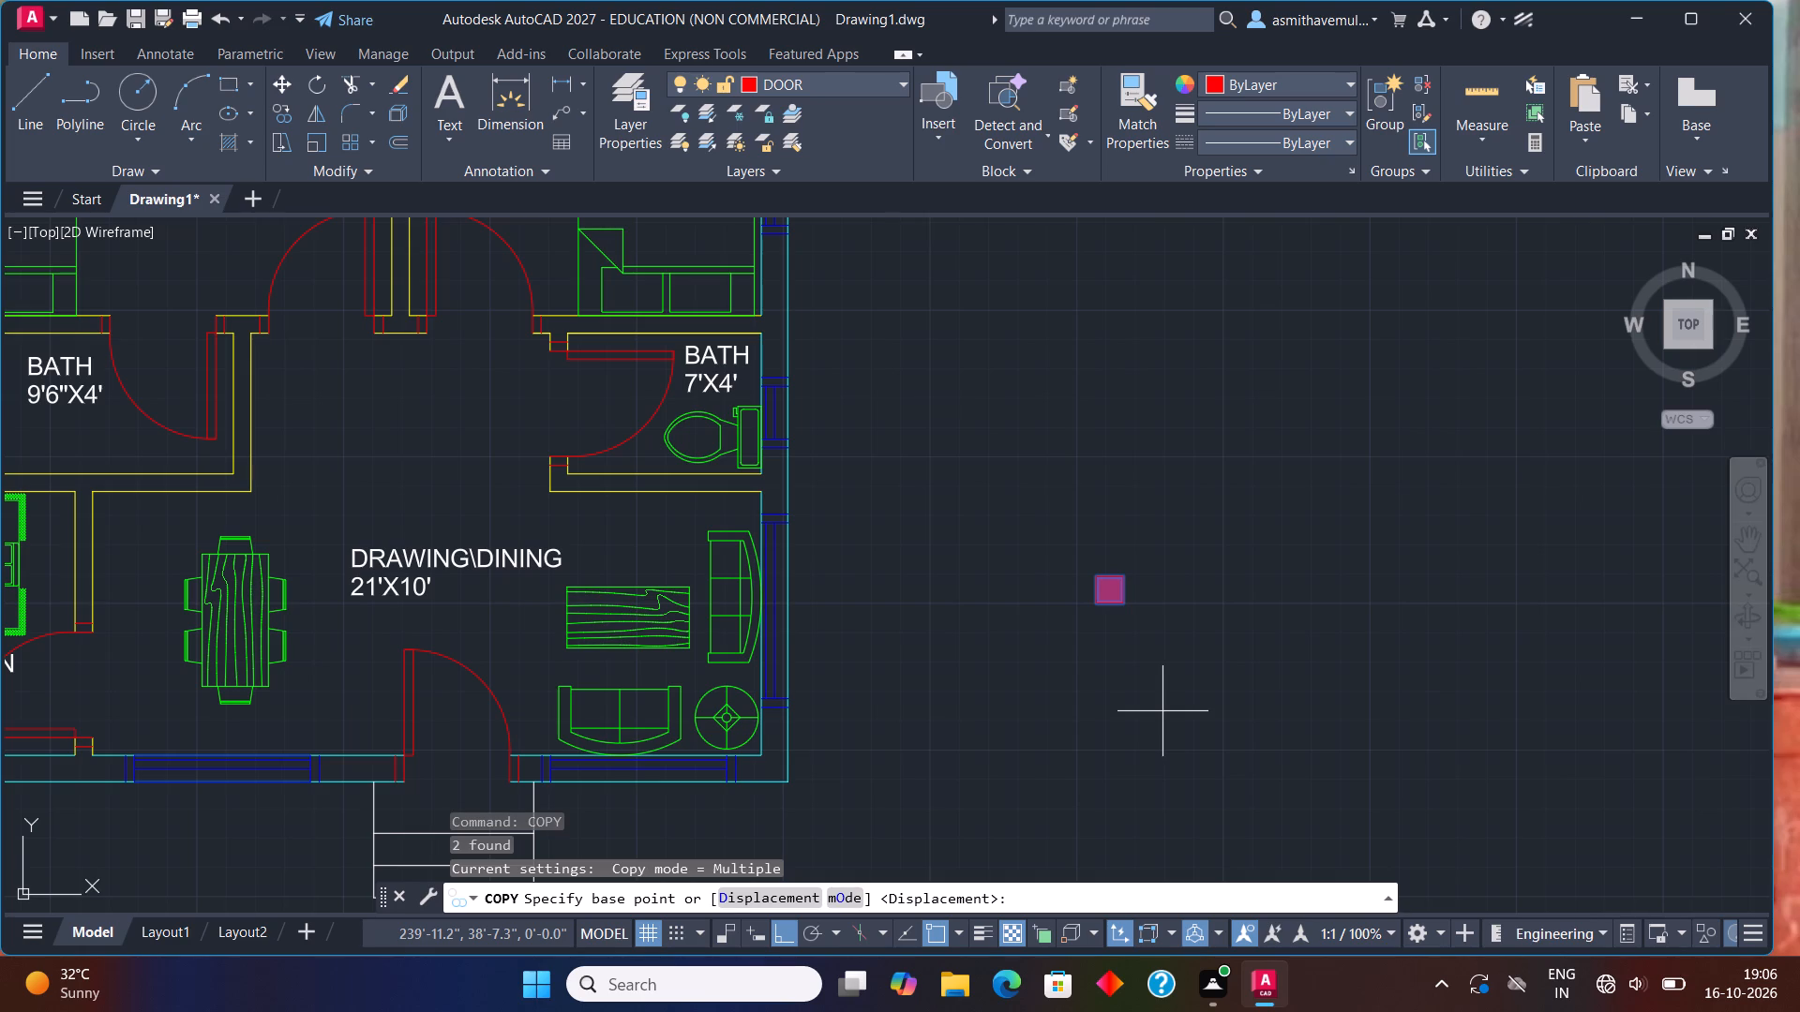
left_click(1121, 596)
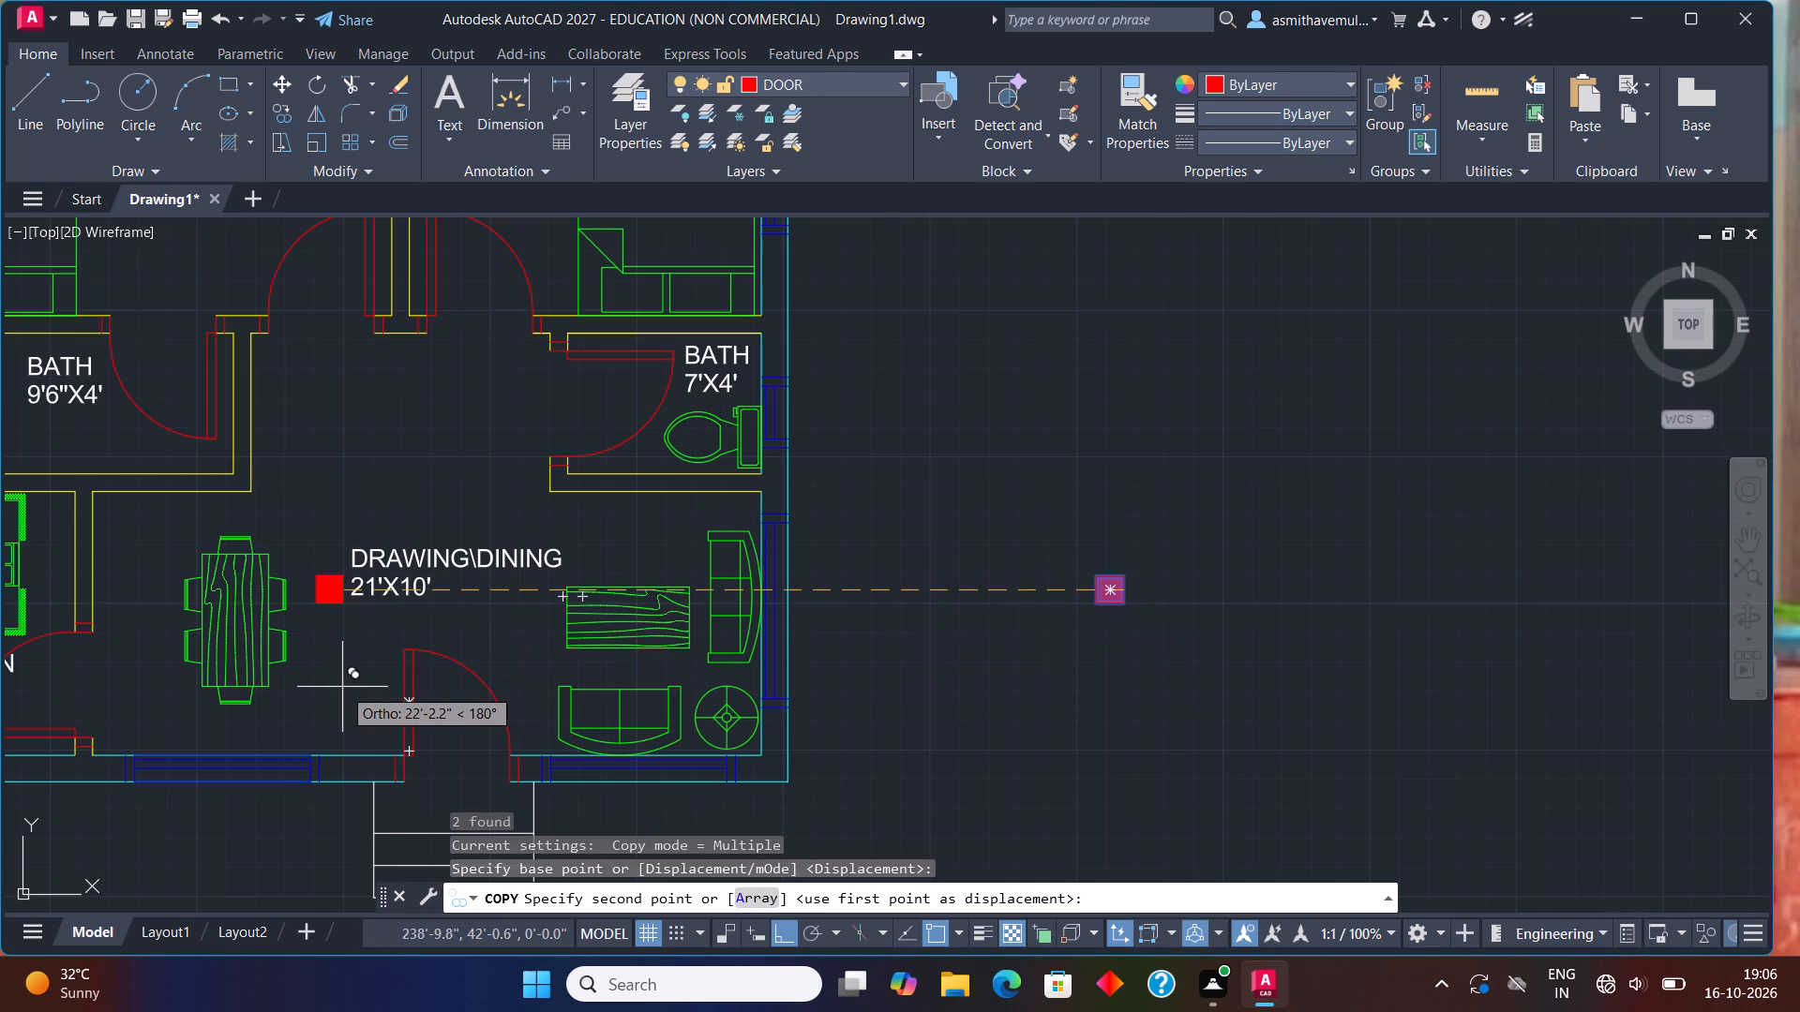
key("F8")
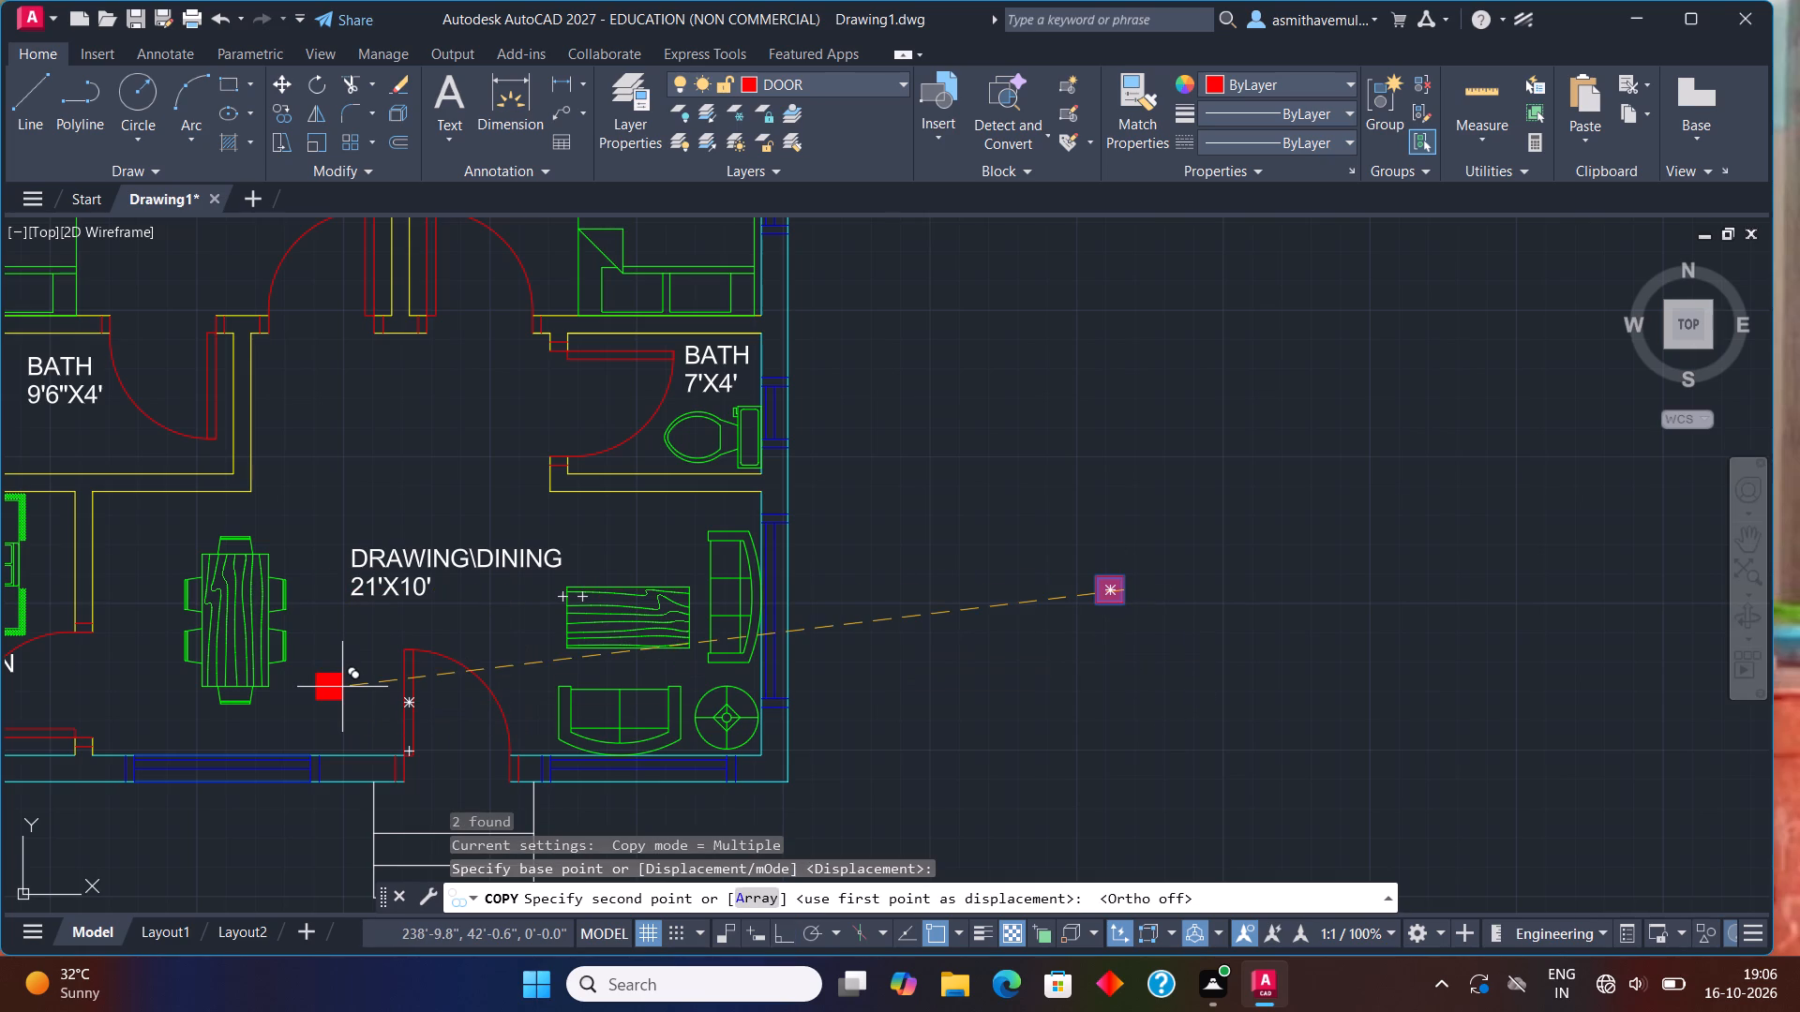
middle_click_drag(37, 757, 687, 679)
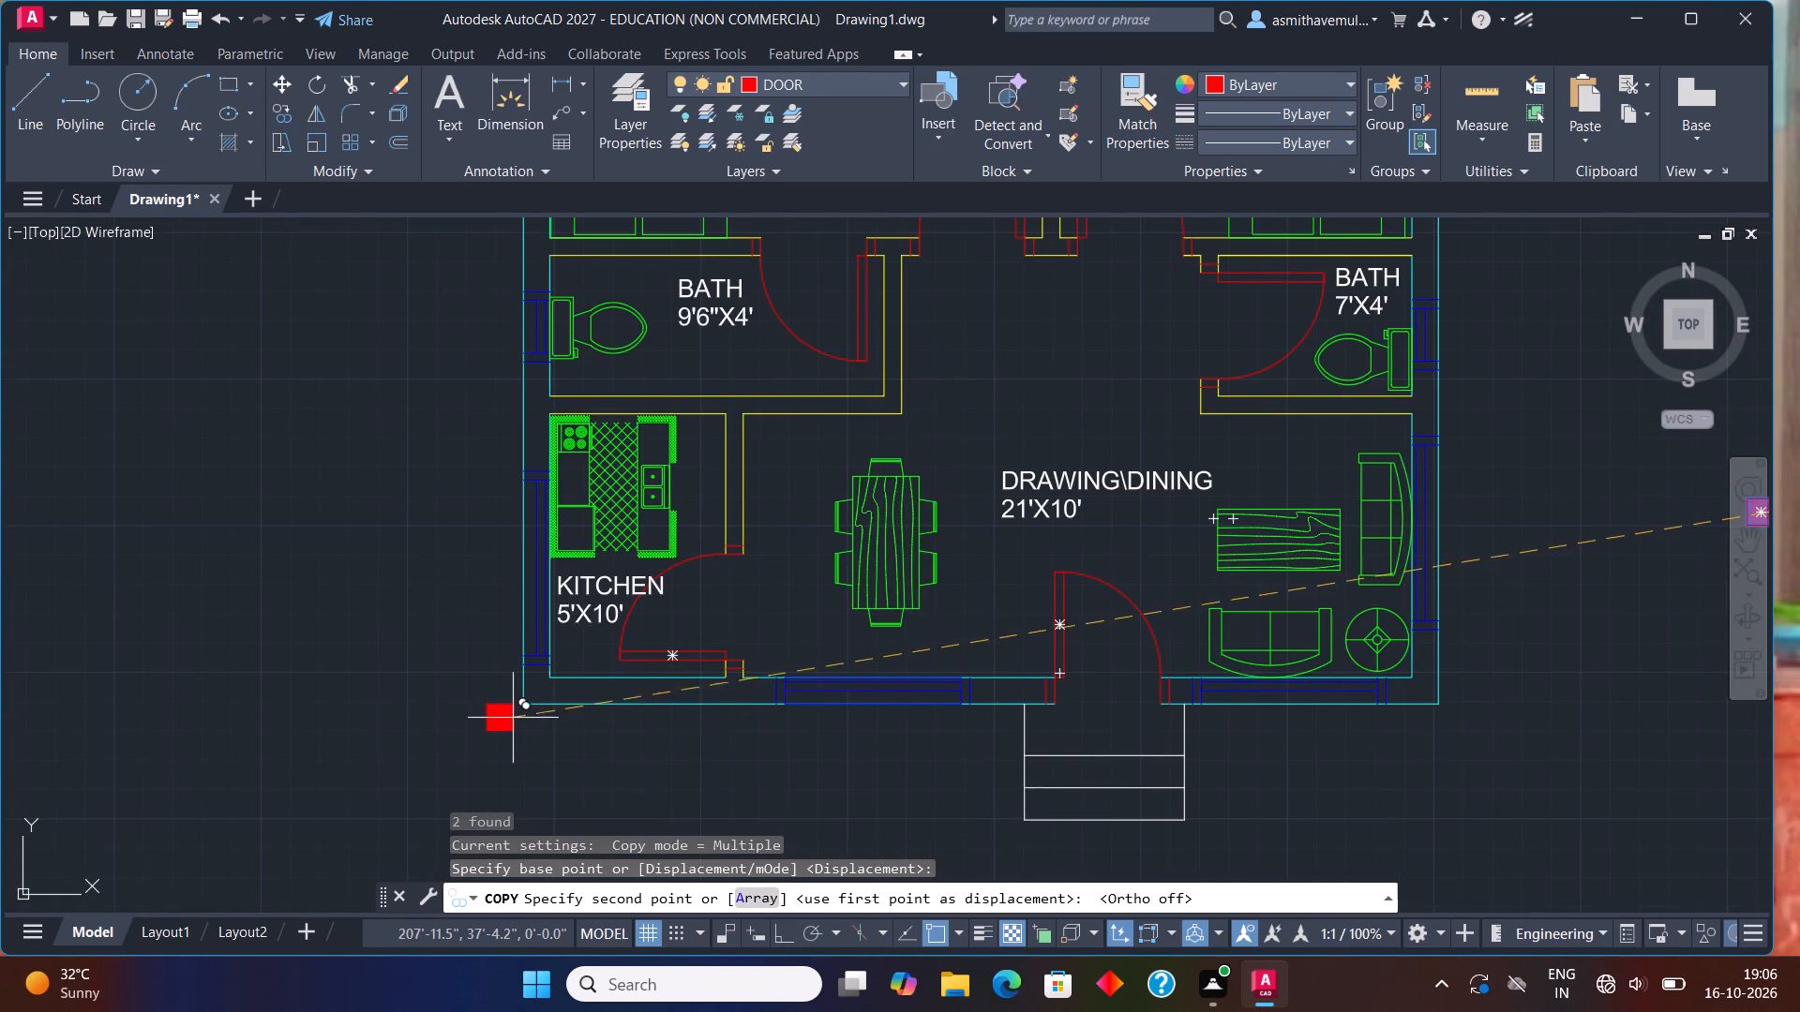
scroll(508, 708, "up", 2)
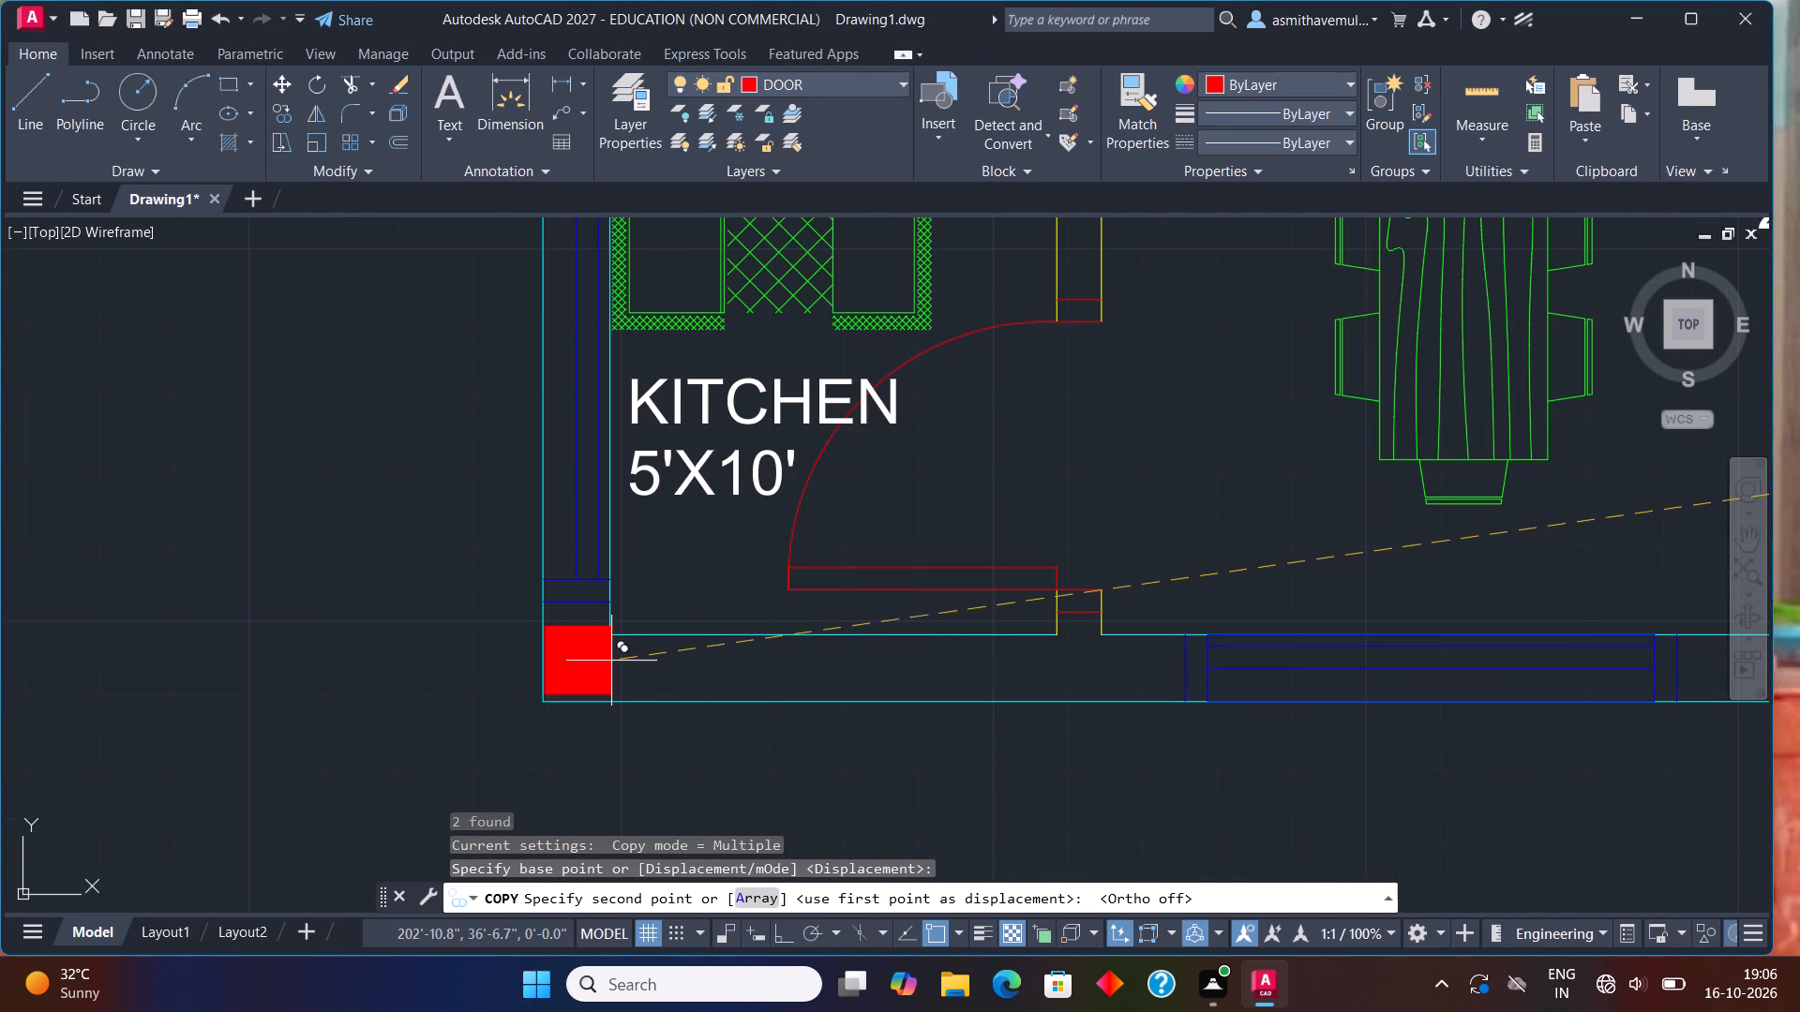
left_click(610, 670)
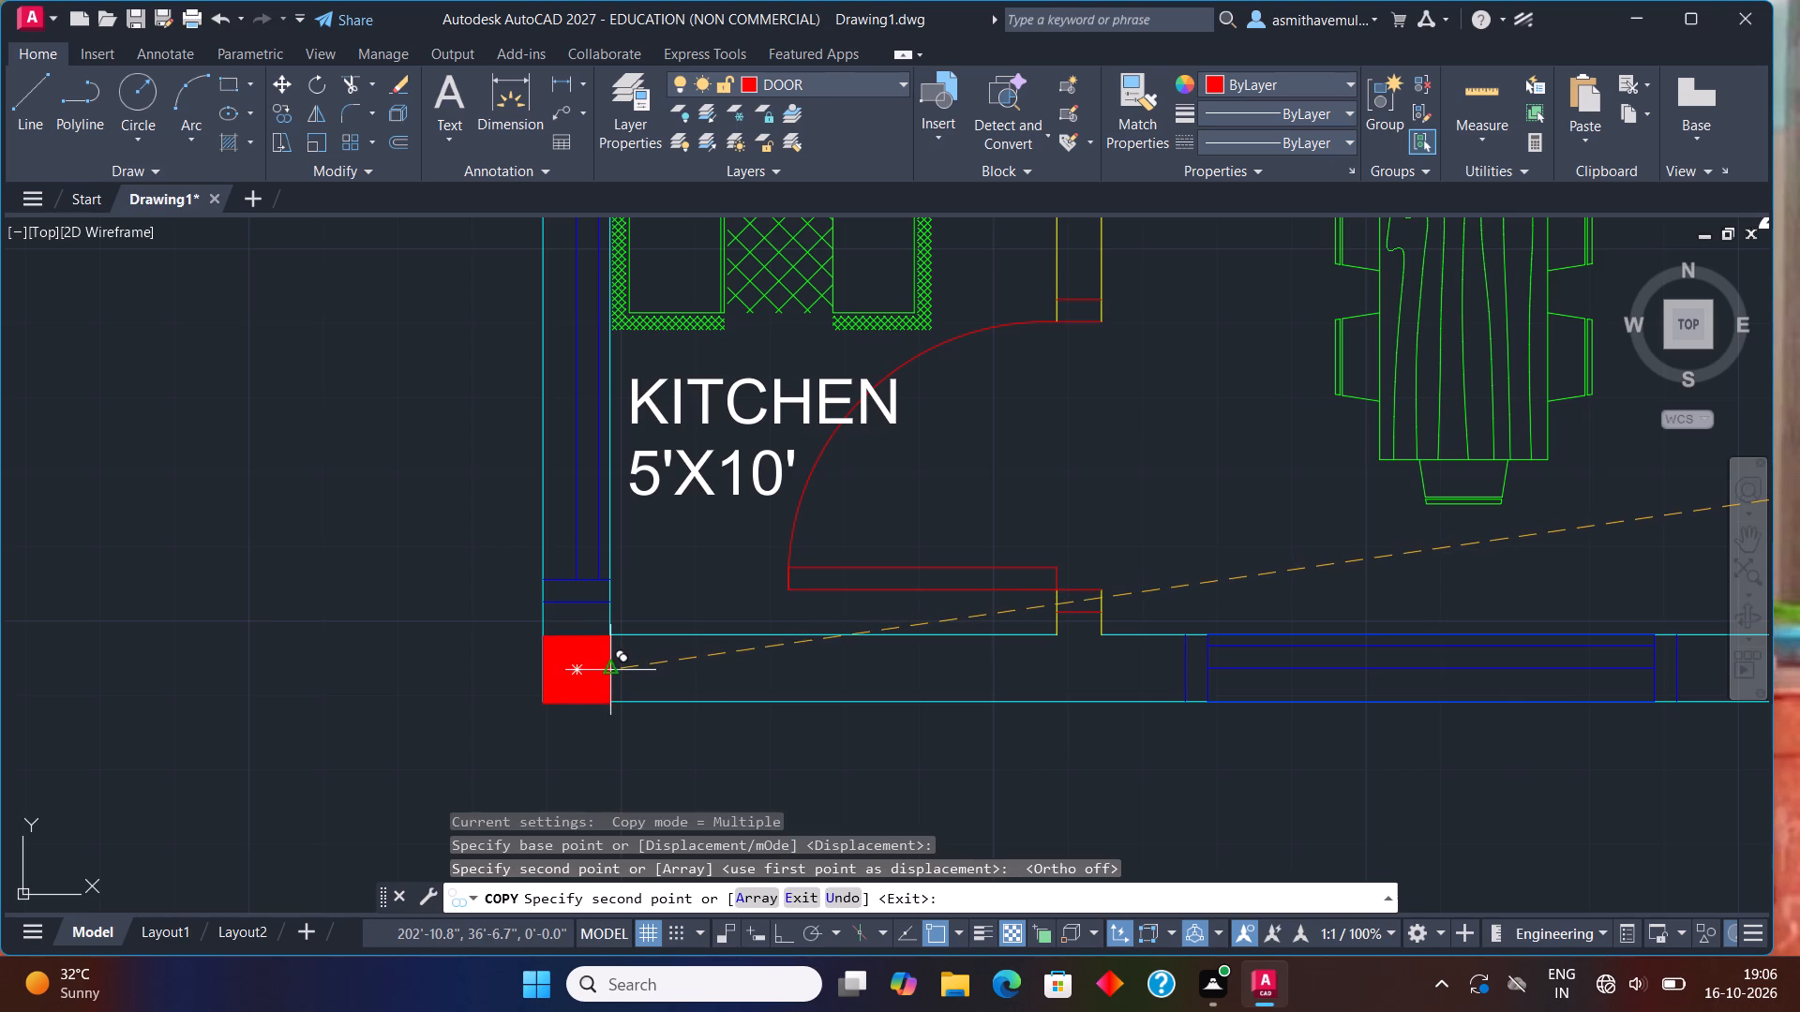
Place another copy of the filled square at the wall junction between the two bedroom doors.
scroll(822, 662, "down", 3)
middle_click_drag(1312, 705, 1284, 703)
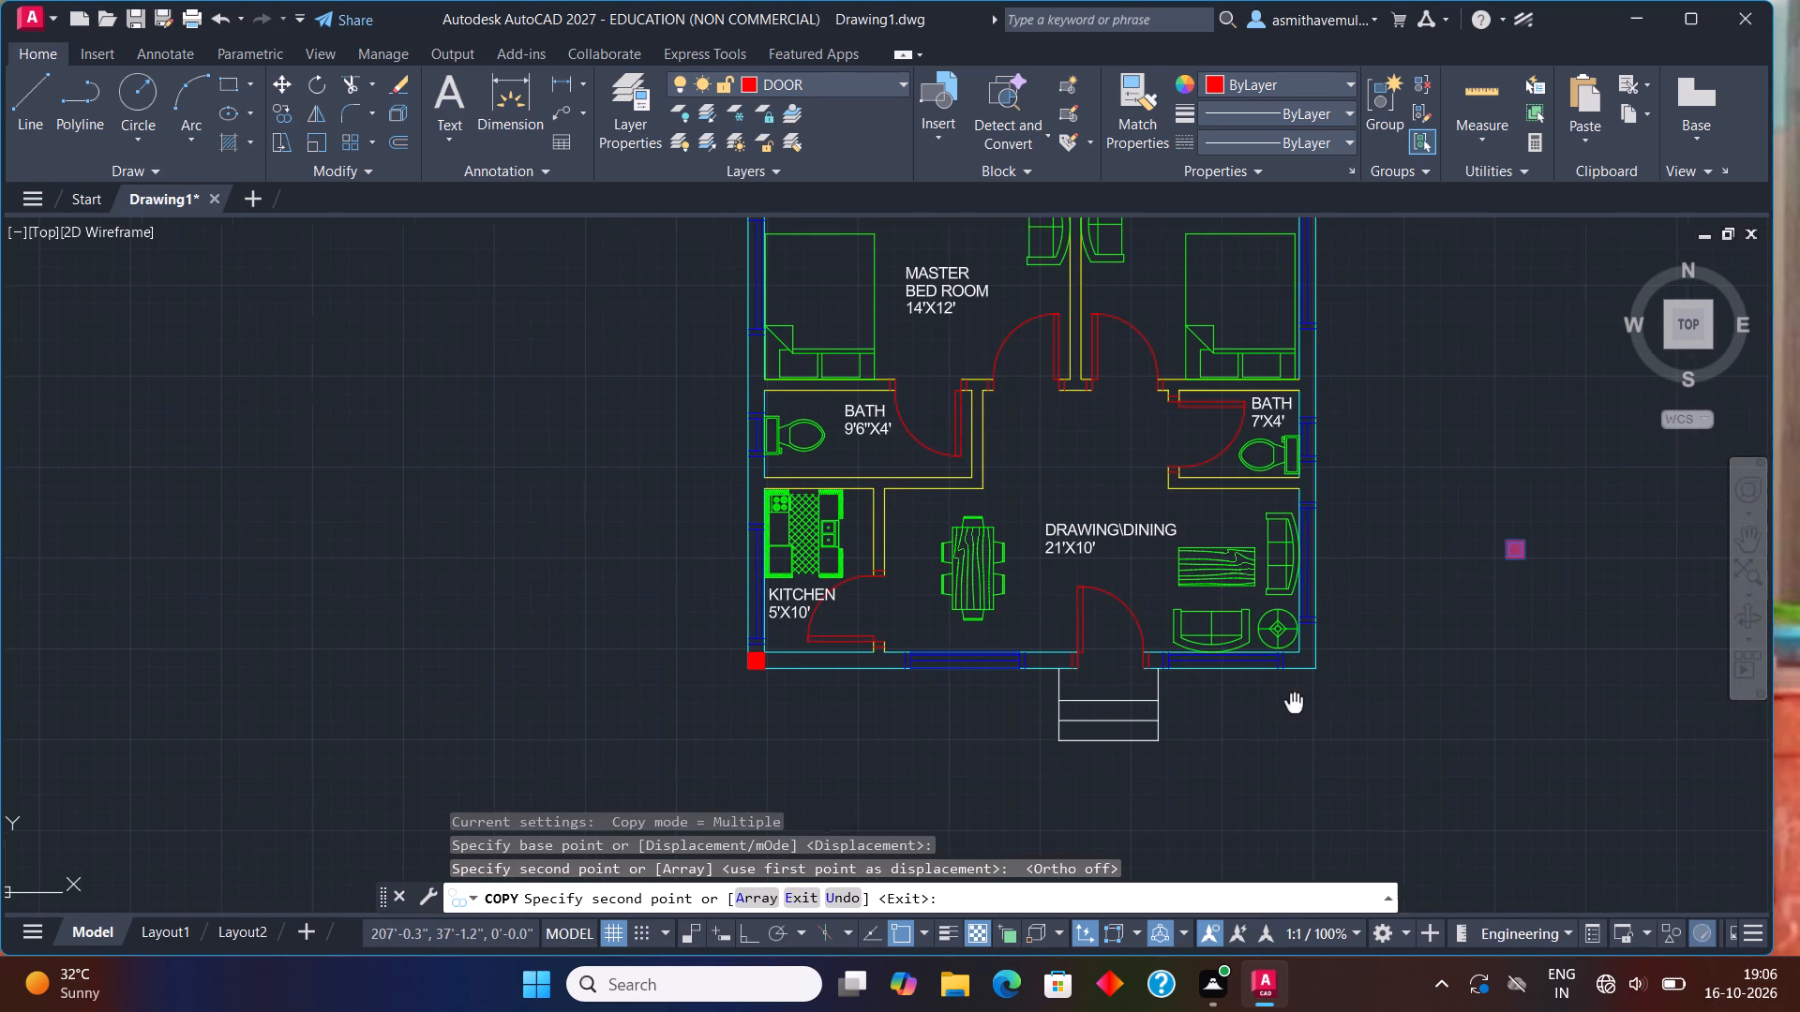
middle_click_drag(1284, 703, 792, 693)
scroll(502, 666, "up", 1)
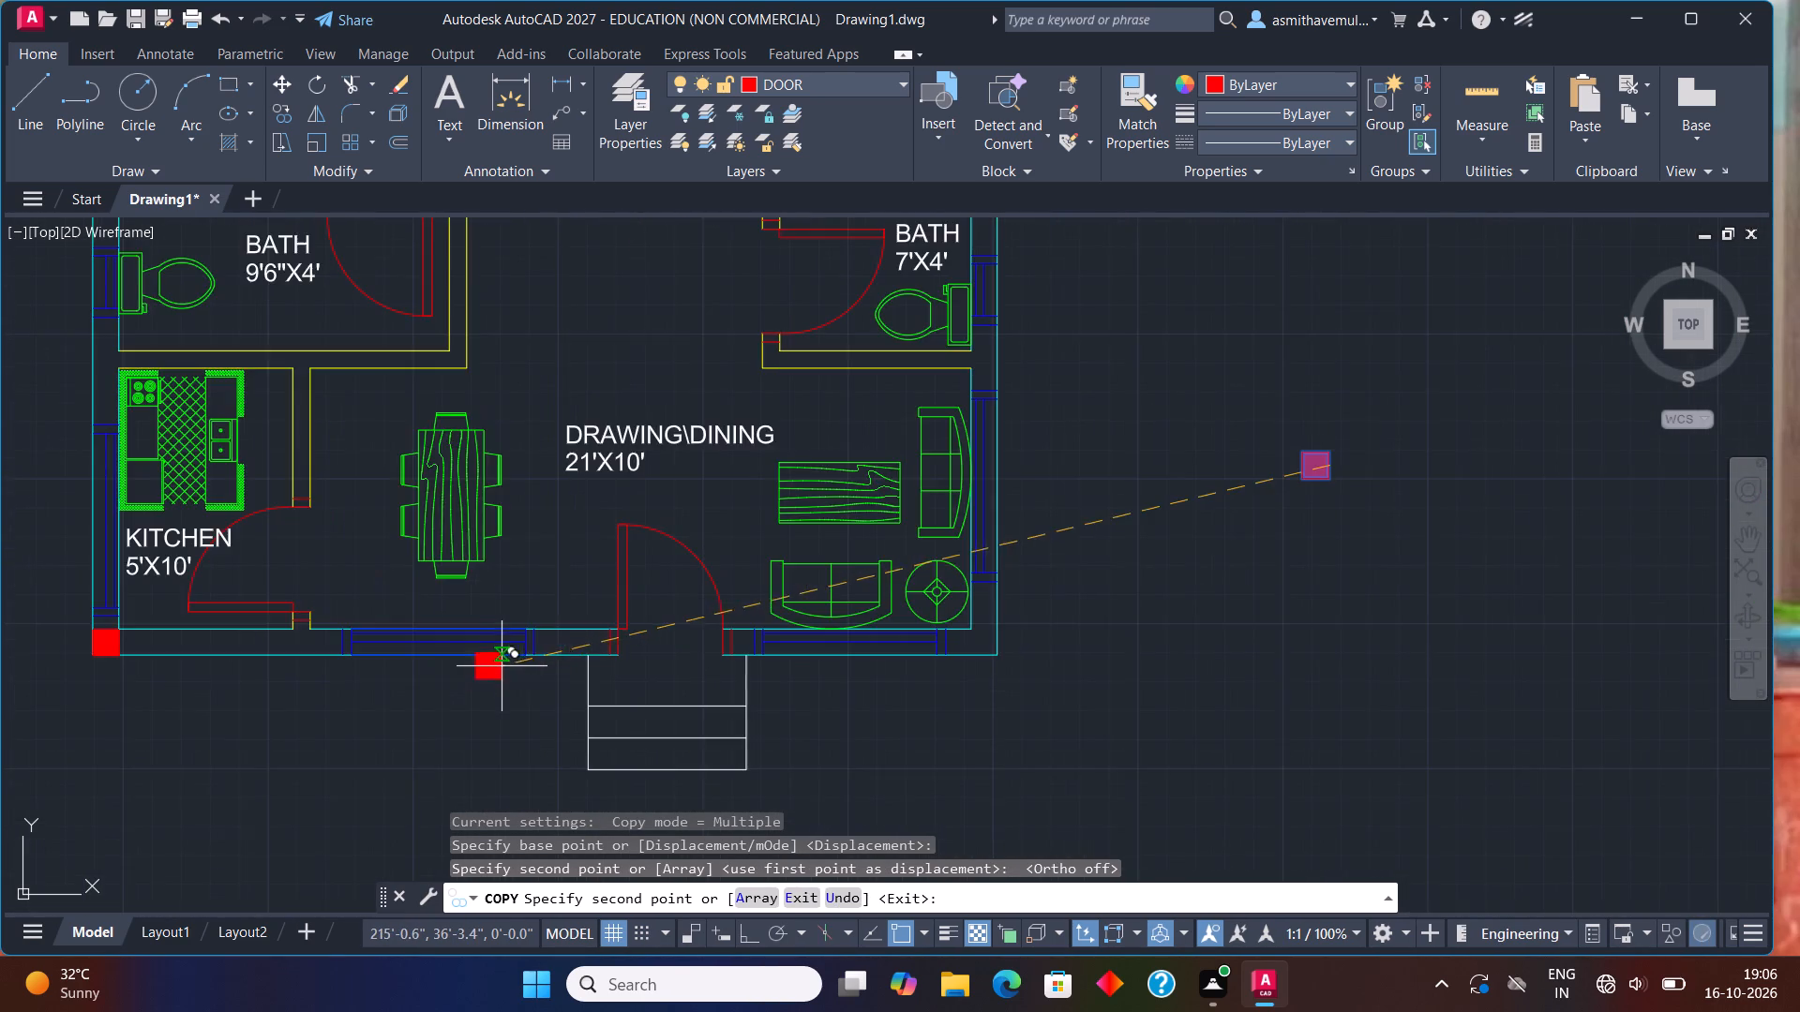
scroll(548, 655, "up", 3)
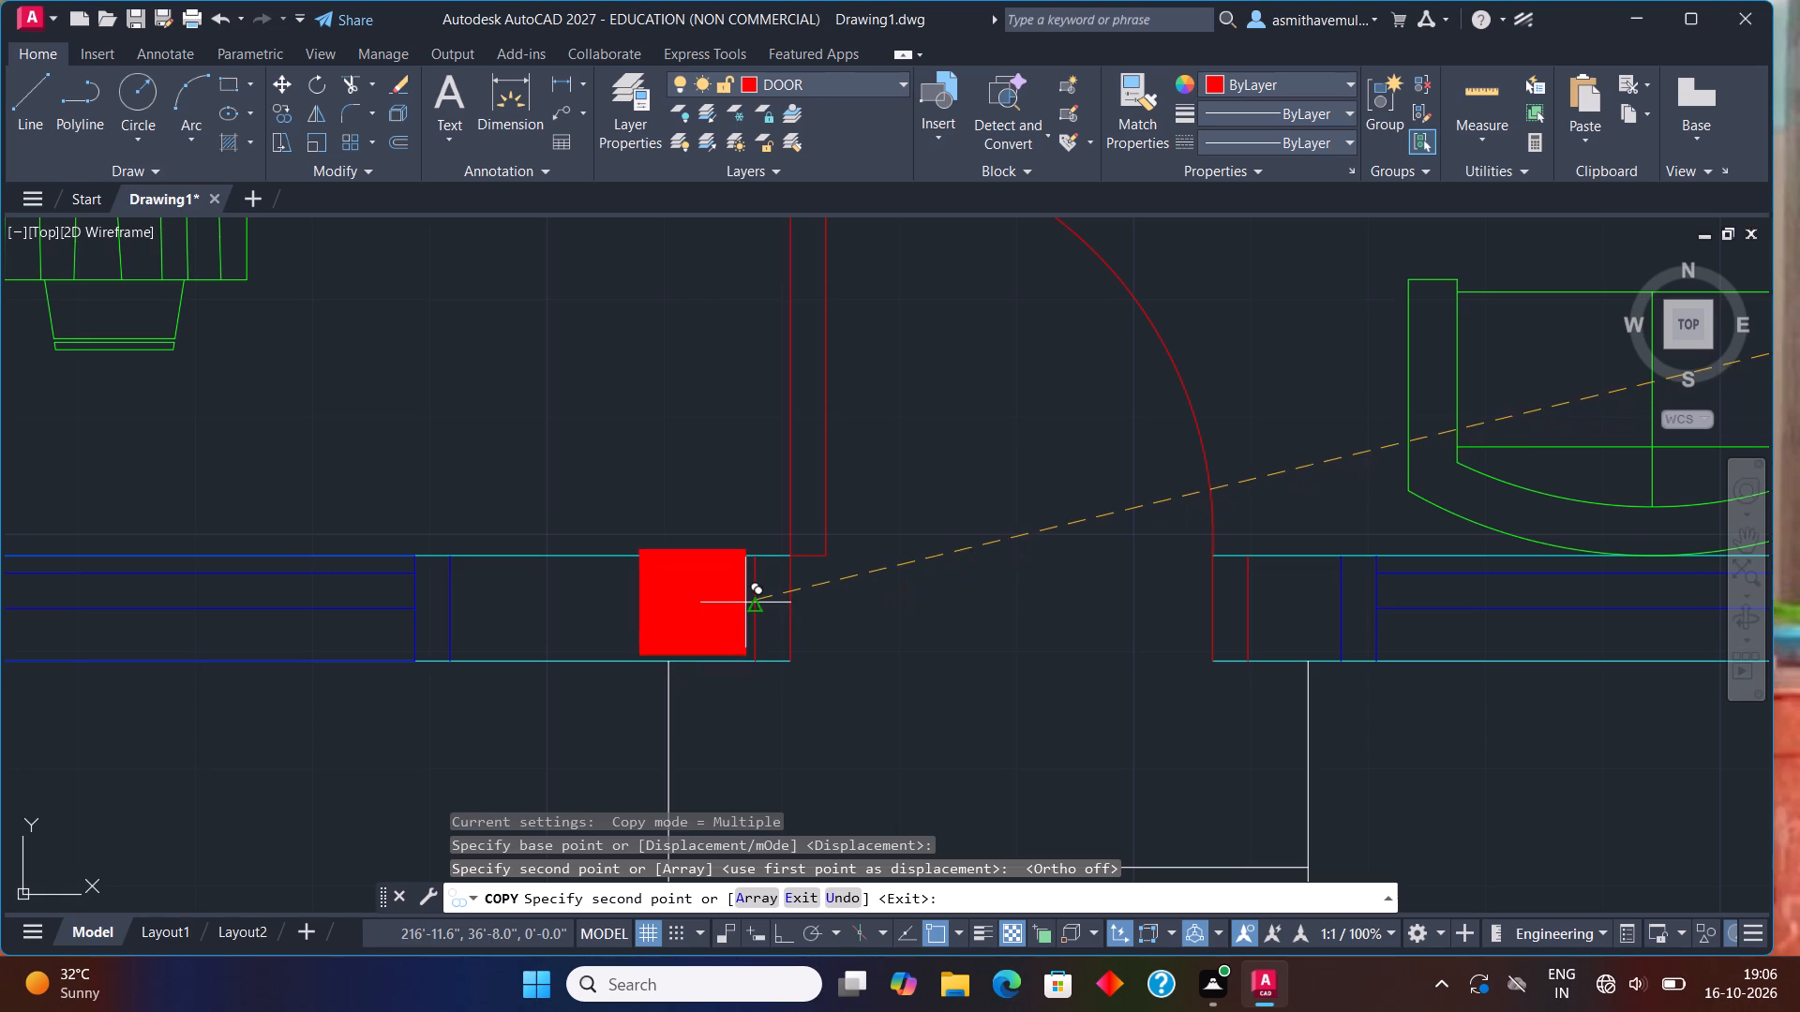
scroll(750, 617, "down", 5)
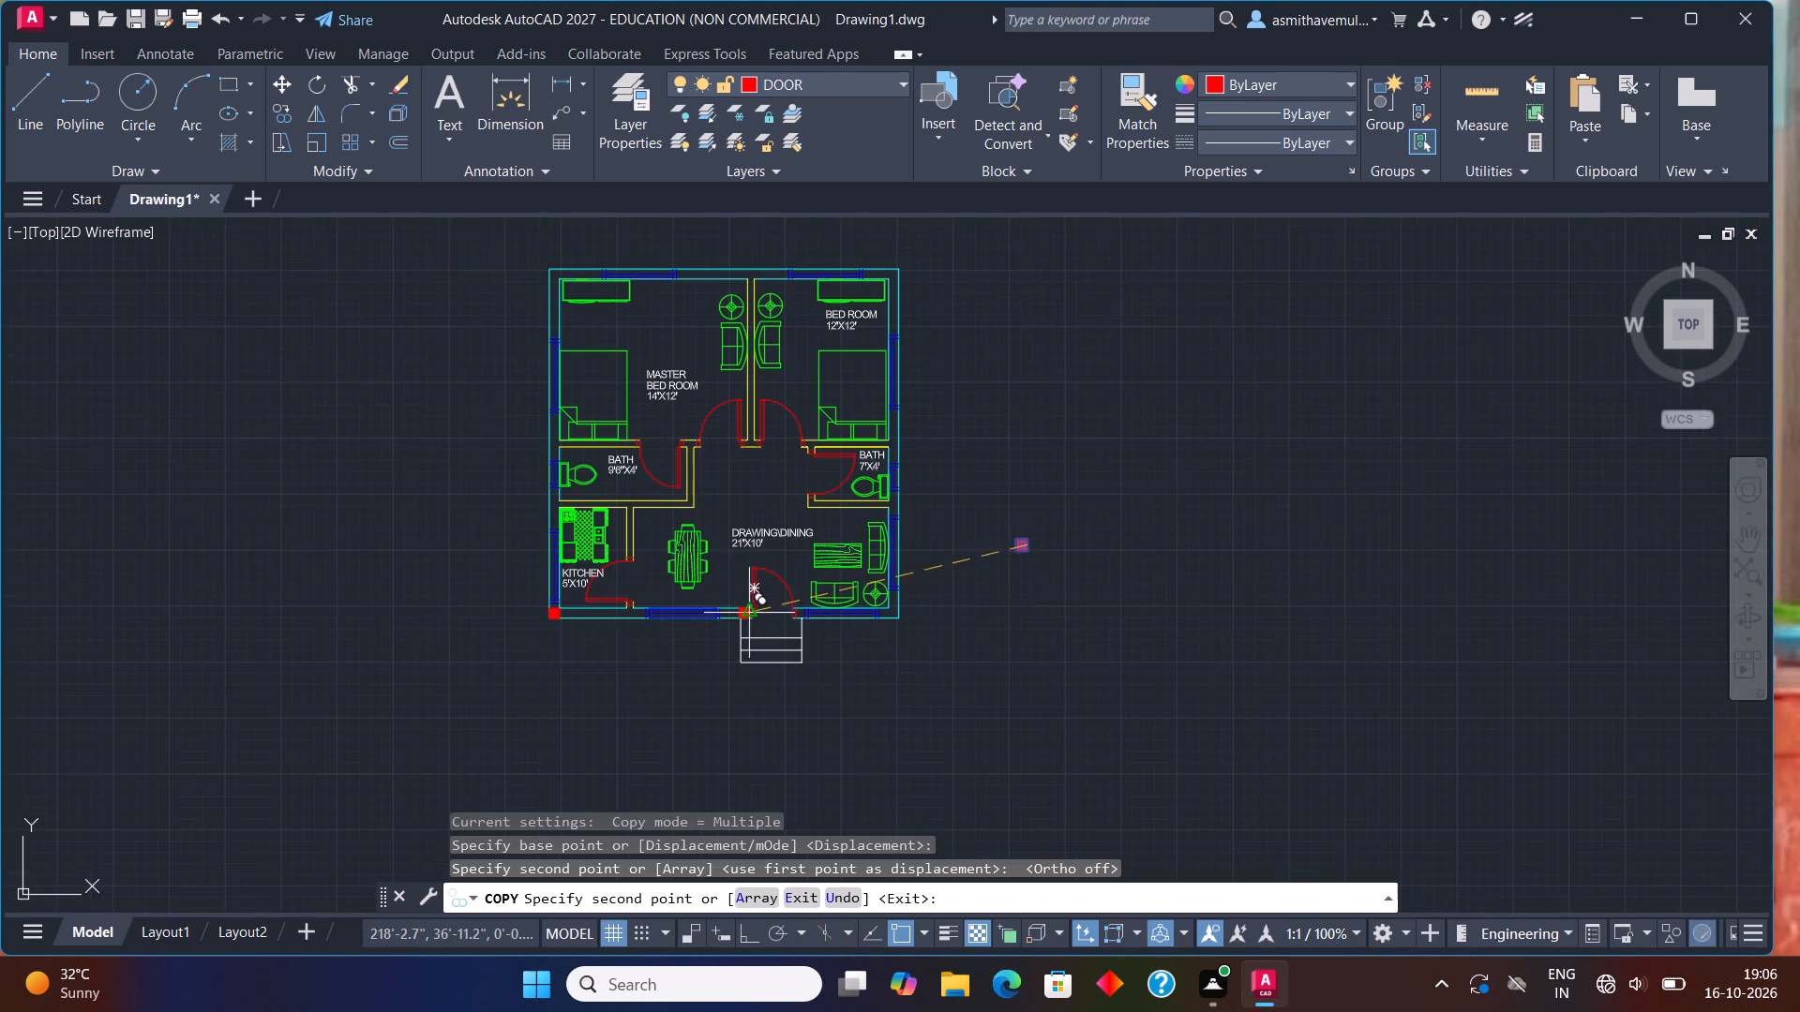
scroll(756, 448, "up", 2)
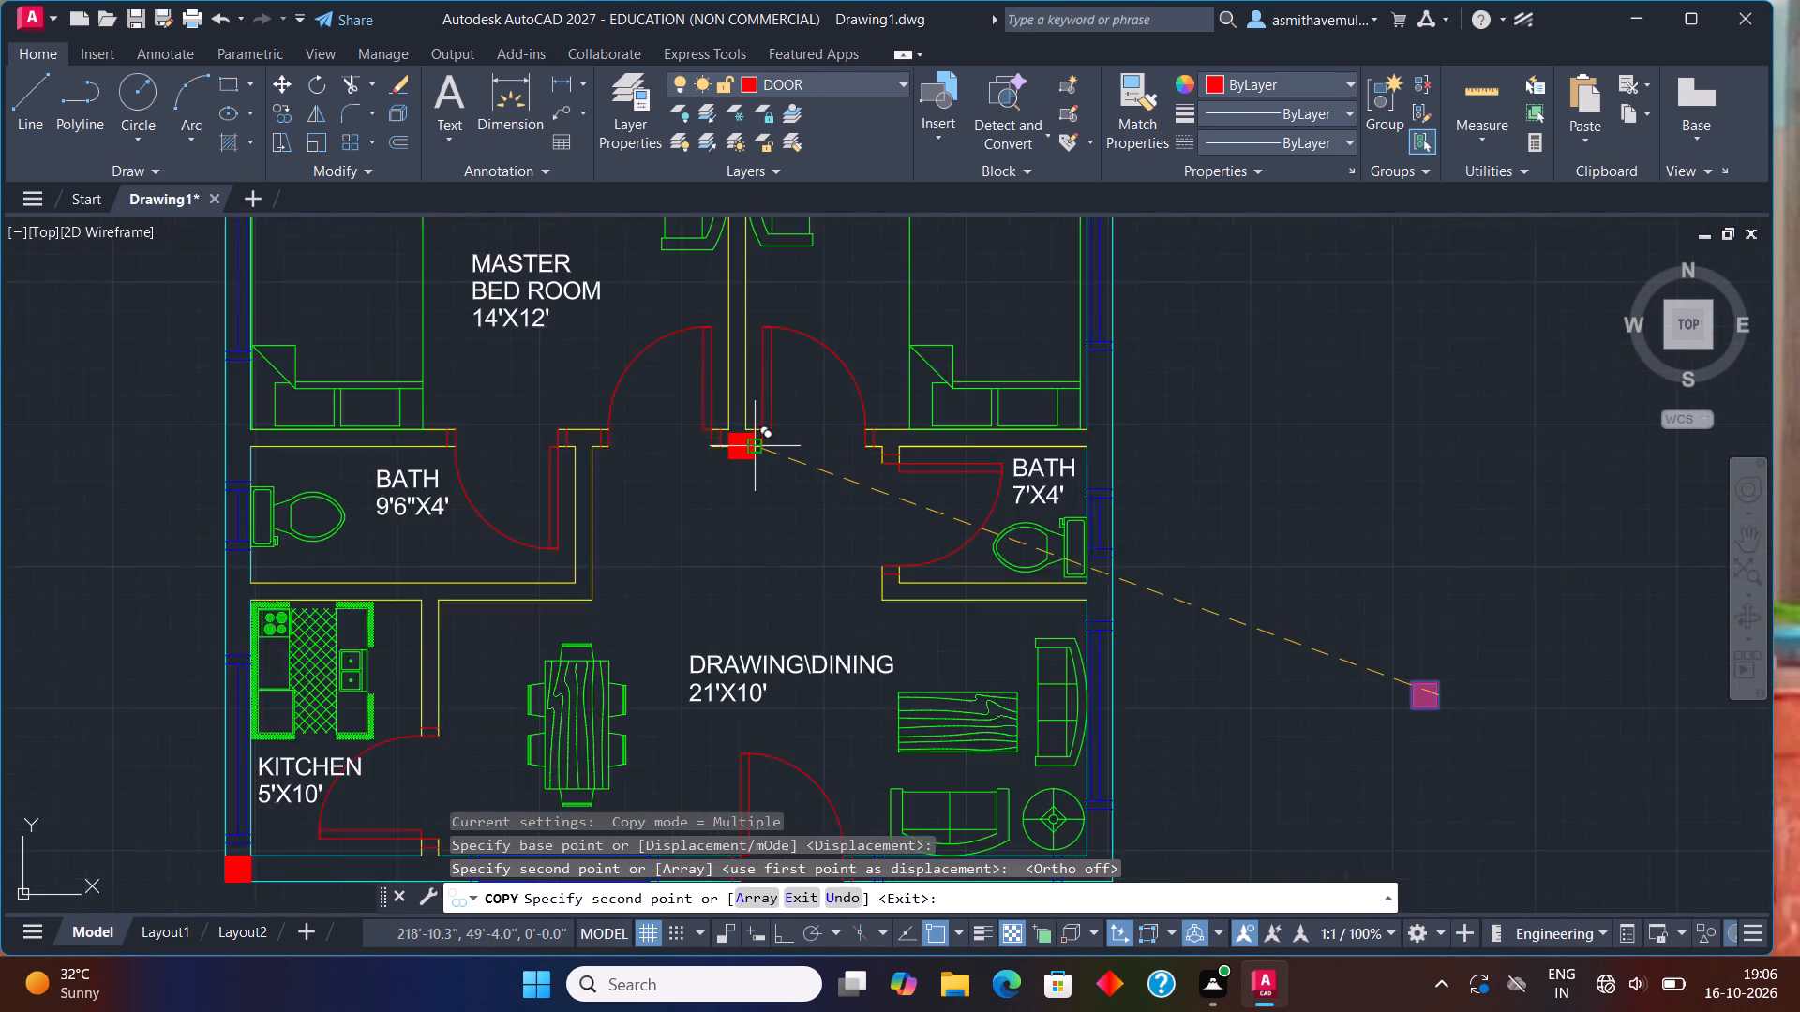
scroll(756, 448, "up", 3)
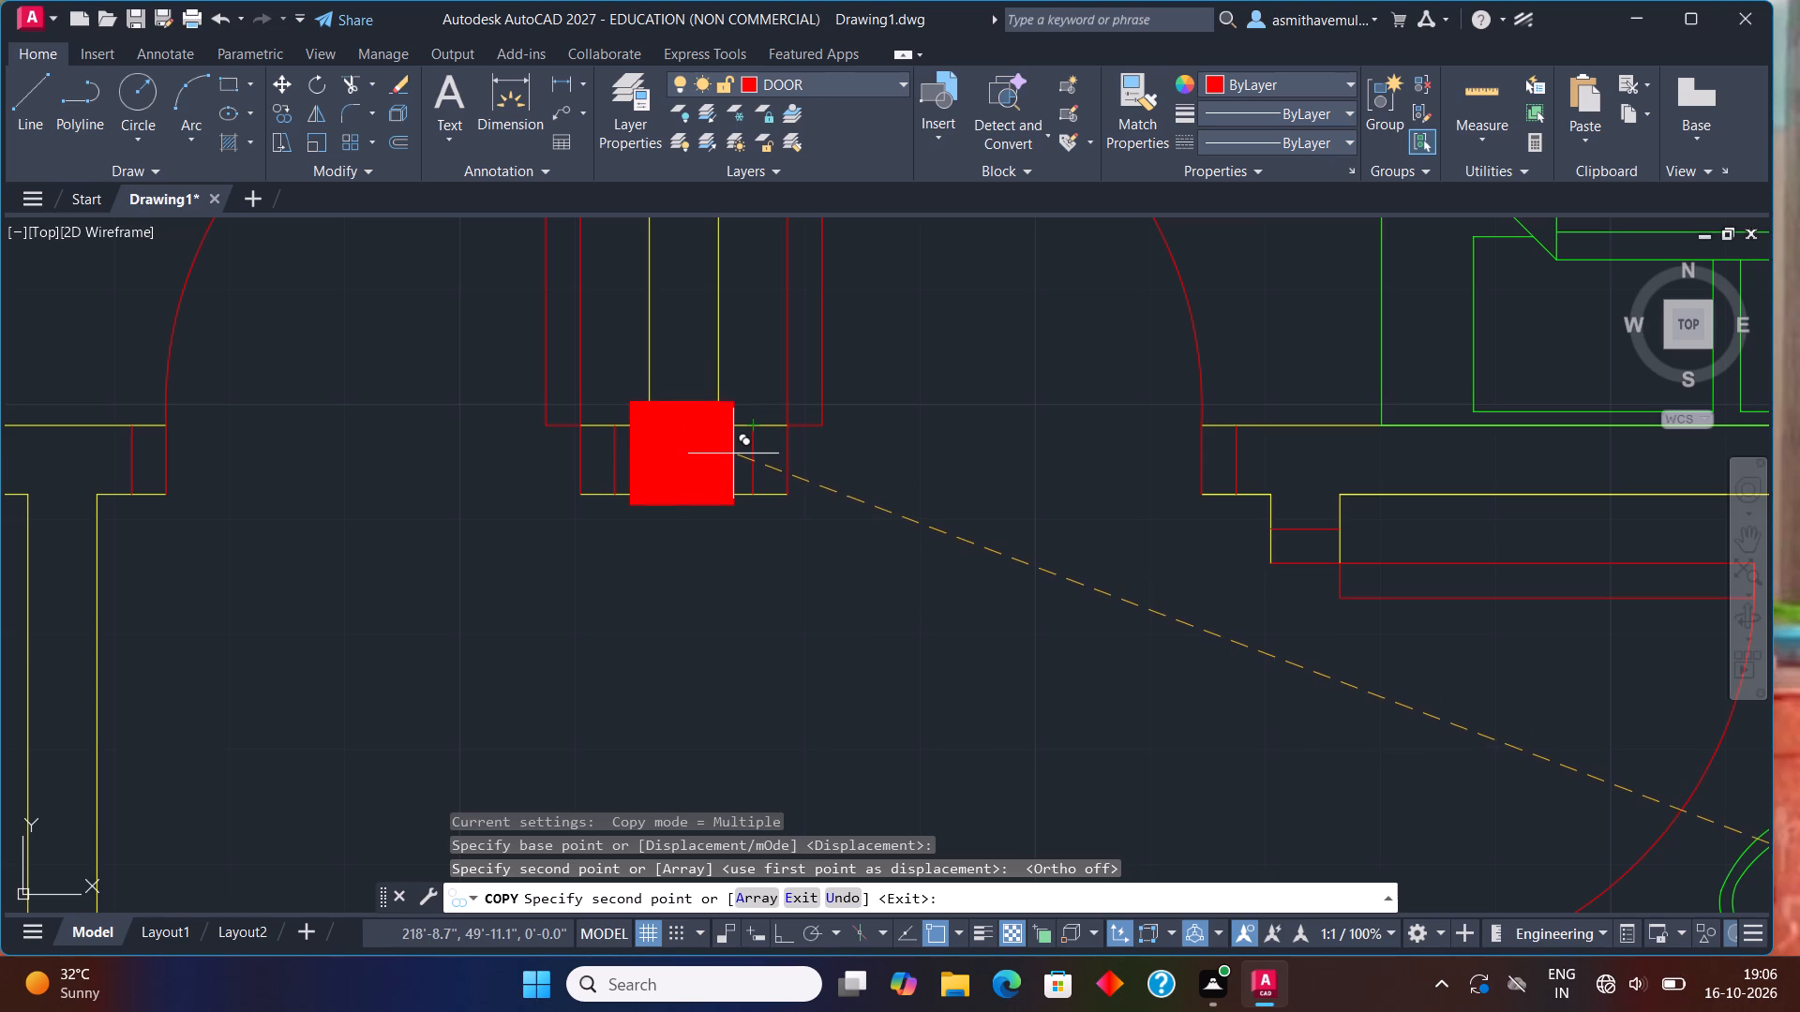
left_click(733, 452)
scroll(812, 717, "down", 2)
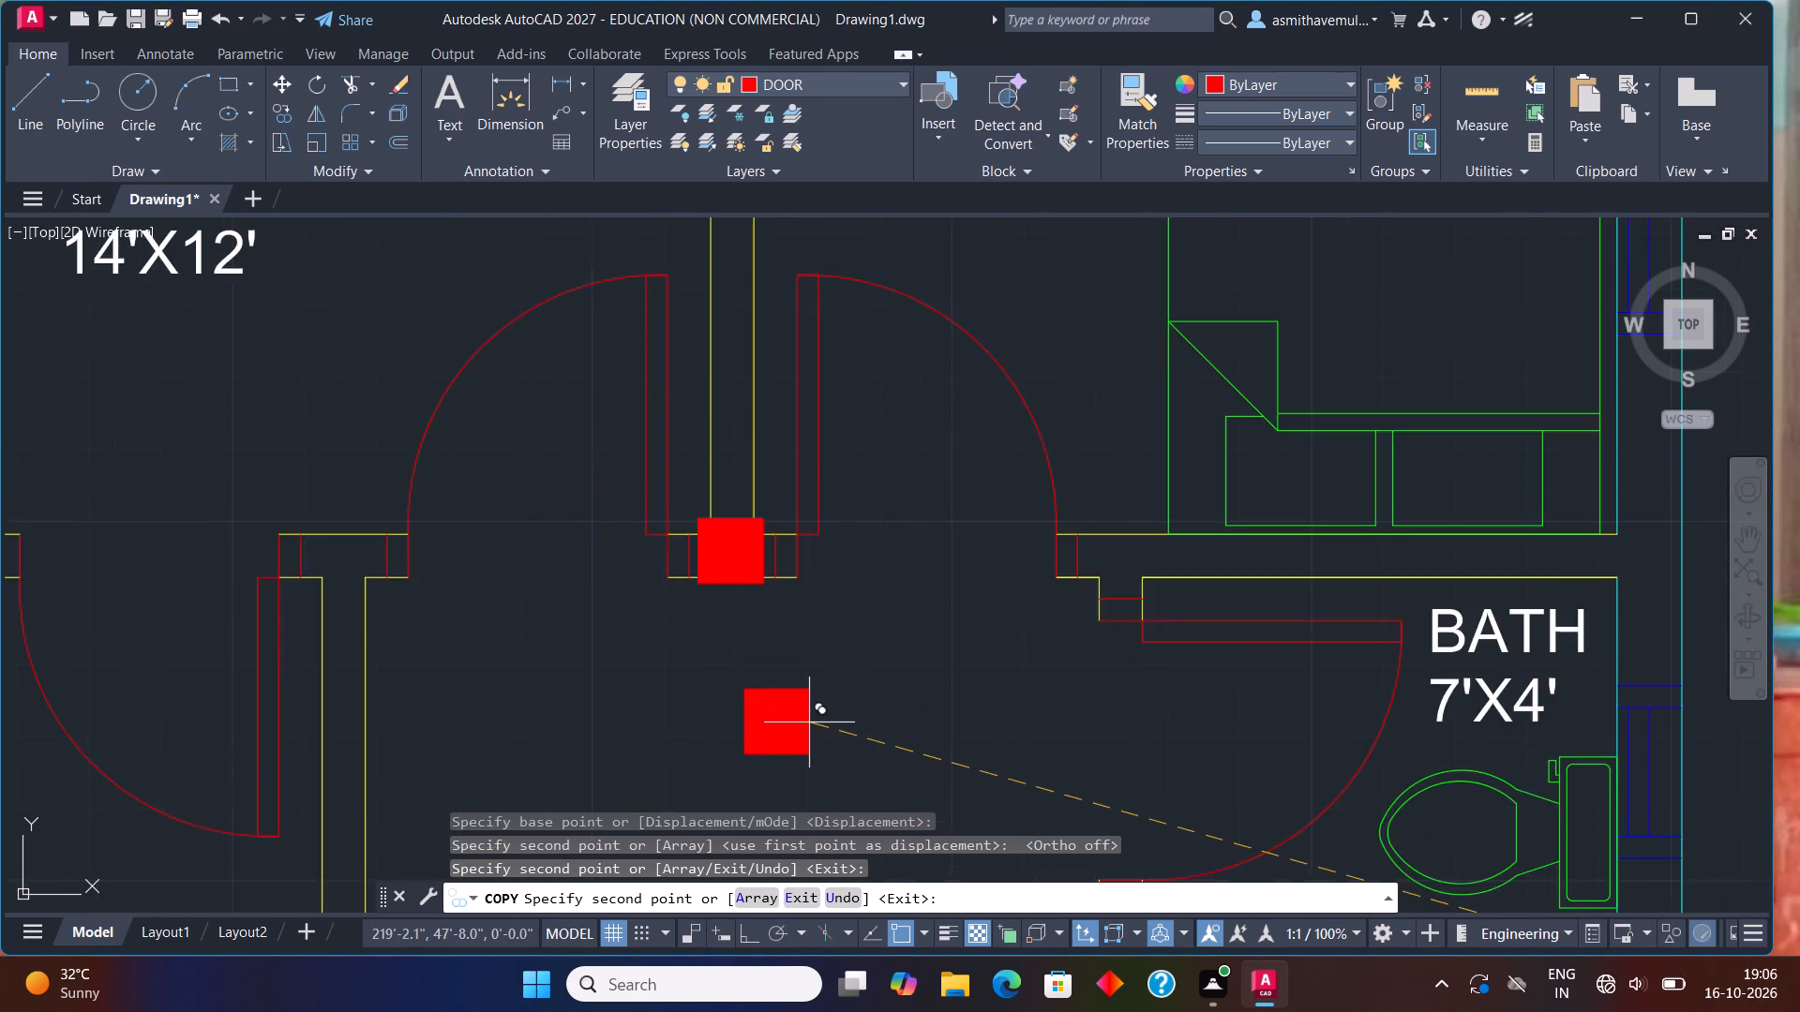
Place another copy of the filled 9" square in the south outer wall just west of the main entrance door.
middle_click_drag(808, 722, 828, 432)
scroll(841, 378, "down", 2)
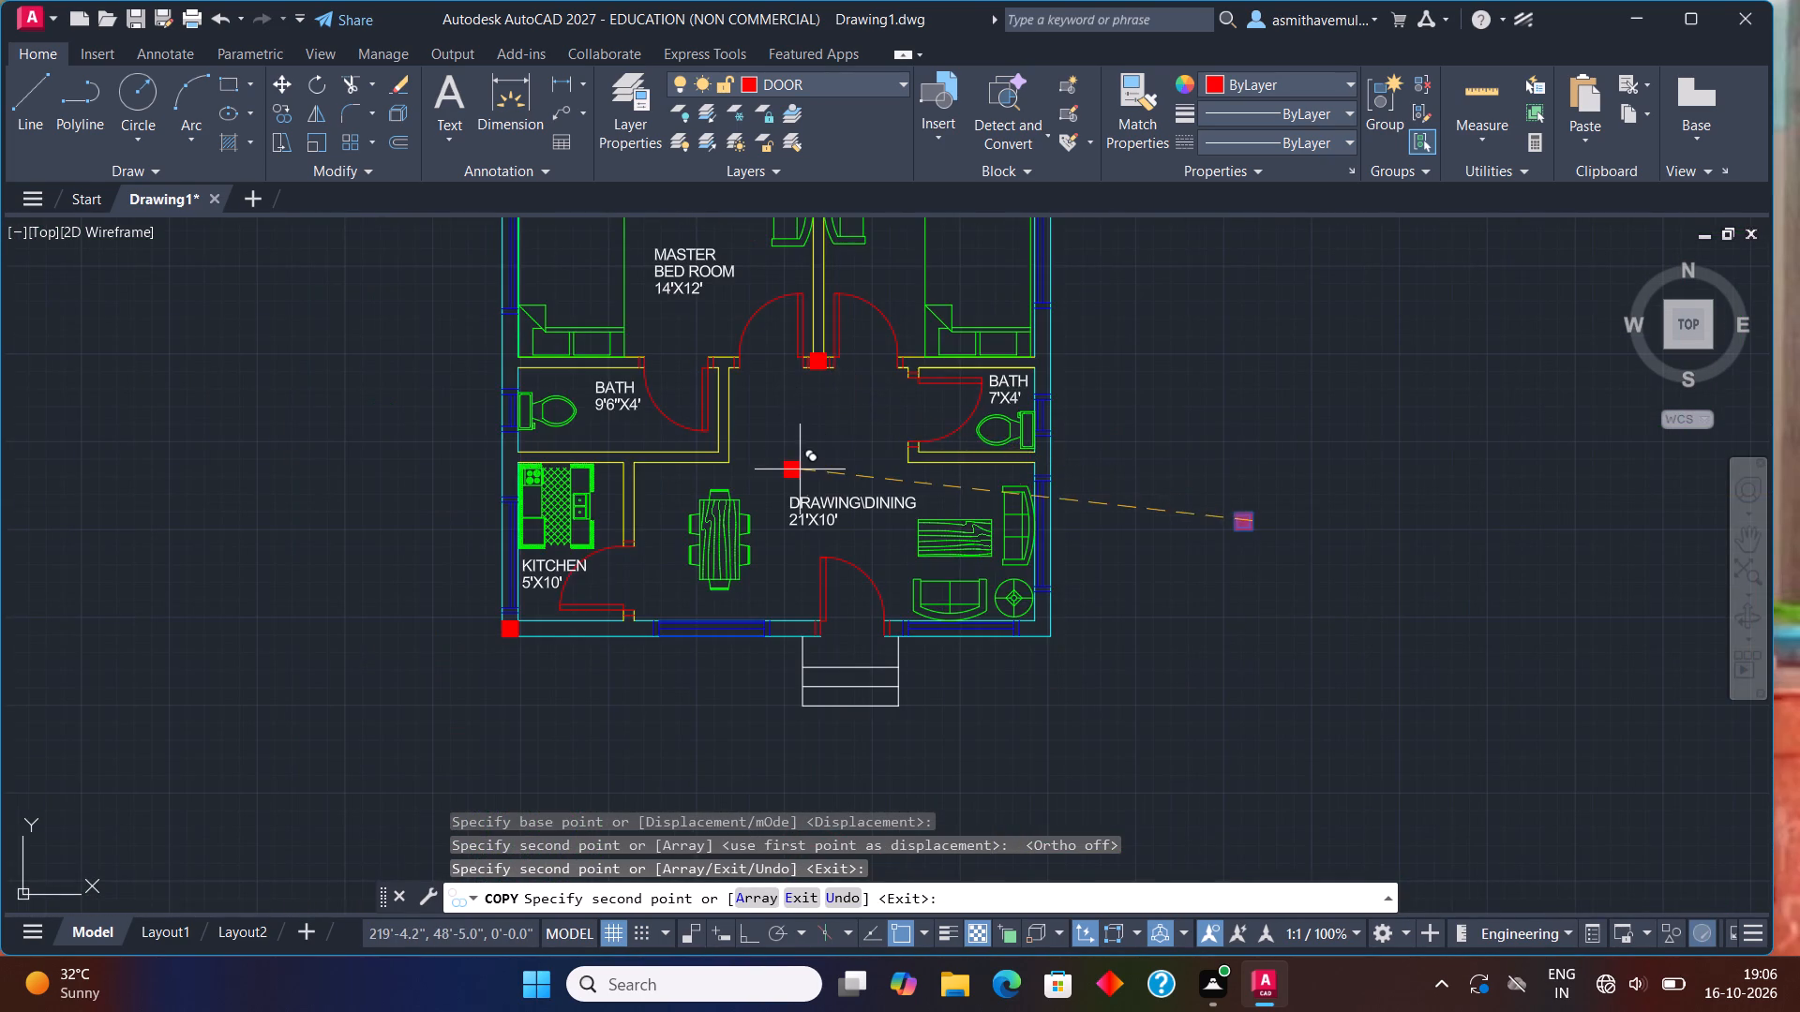
scroll(800, 469, "up", 1)
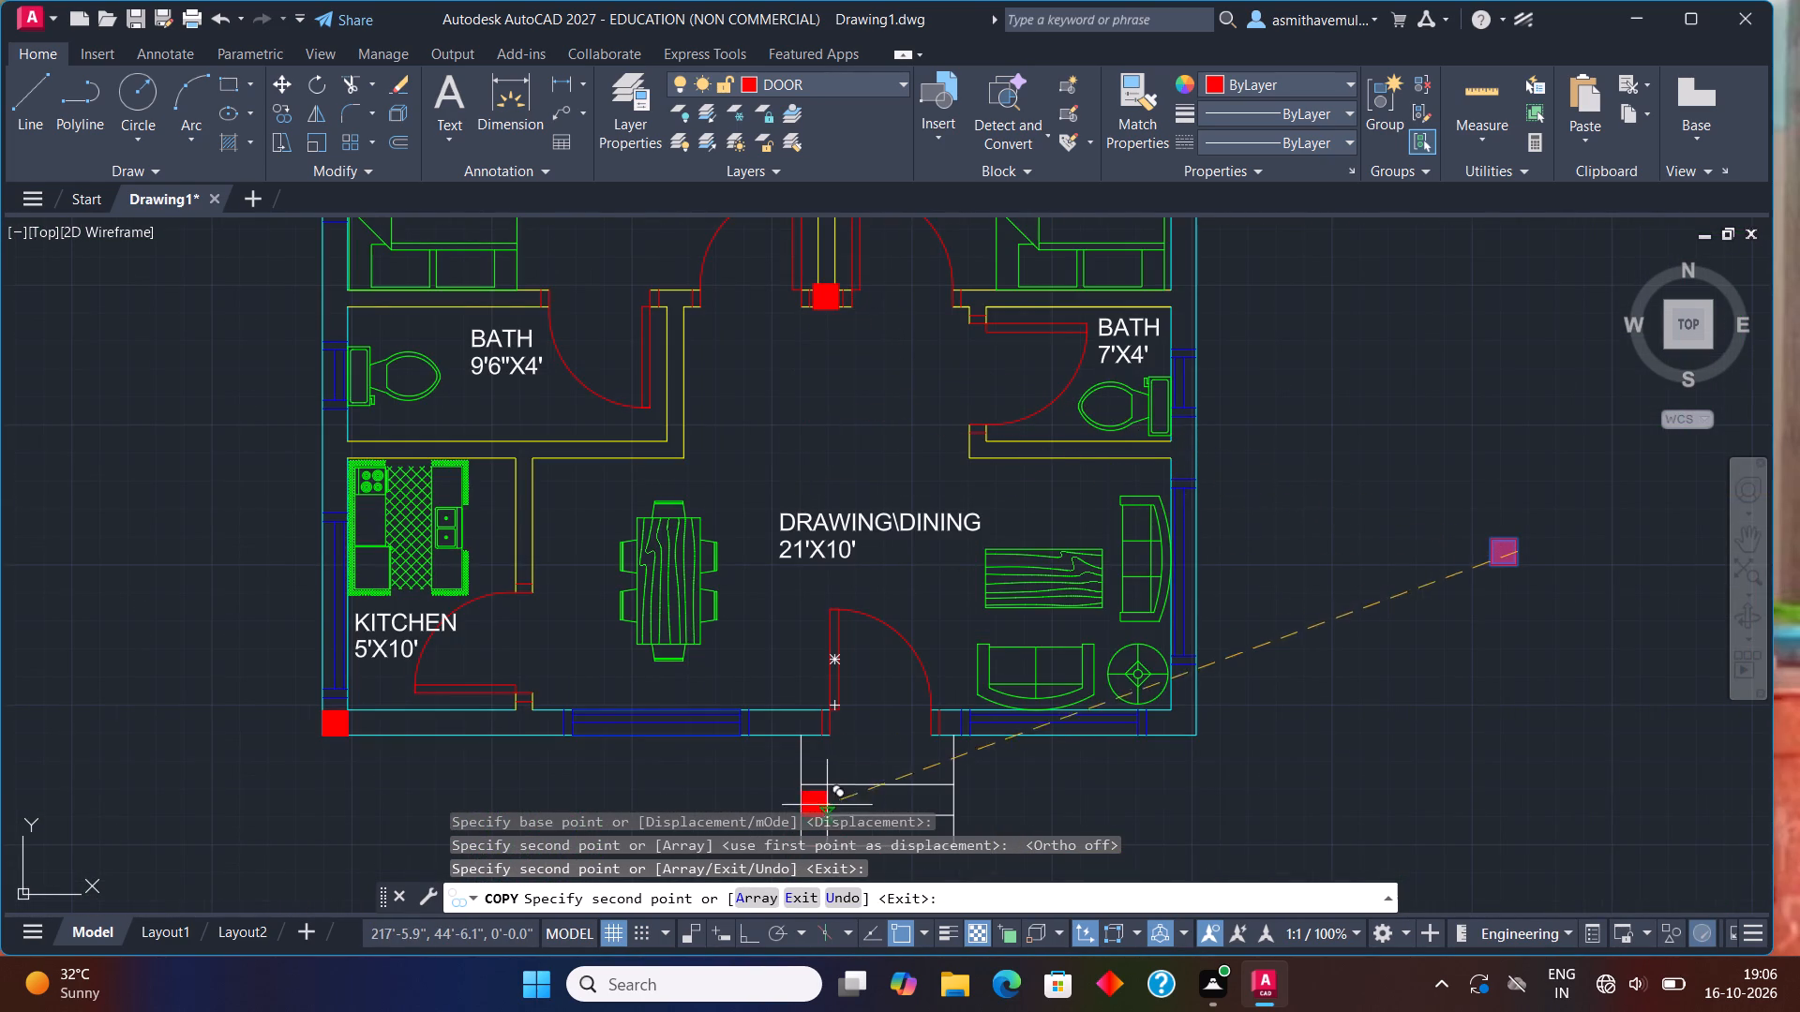
scroll(820, 770, "up", 2)
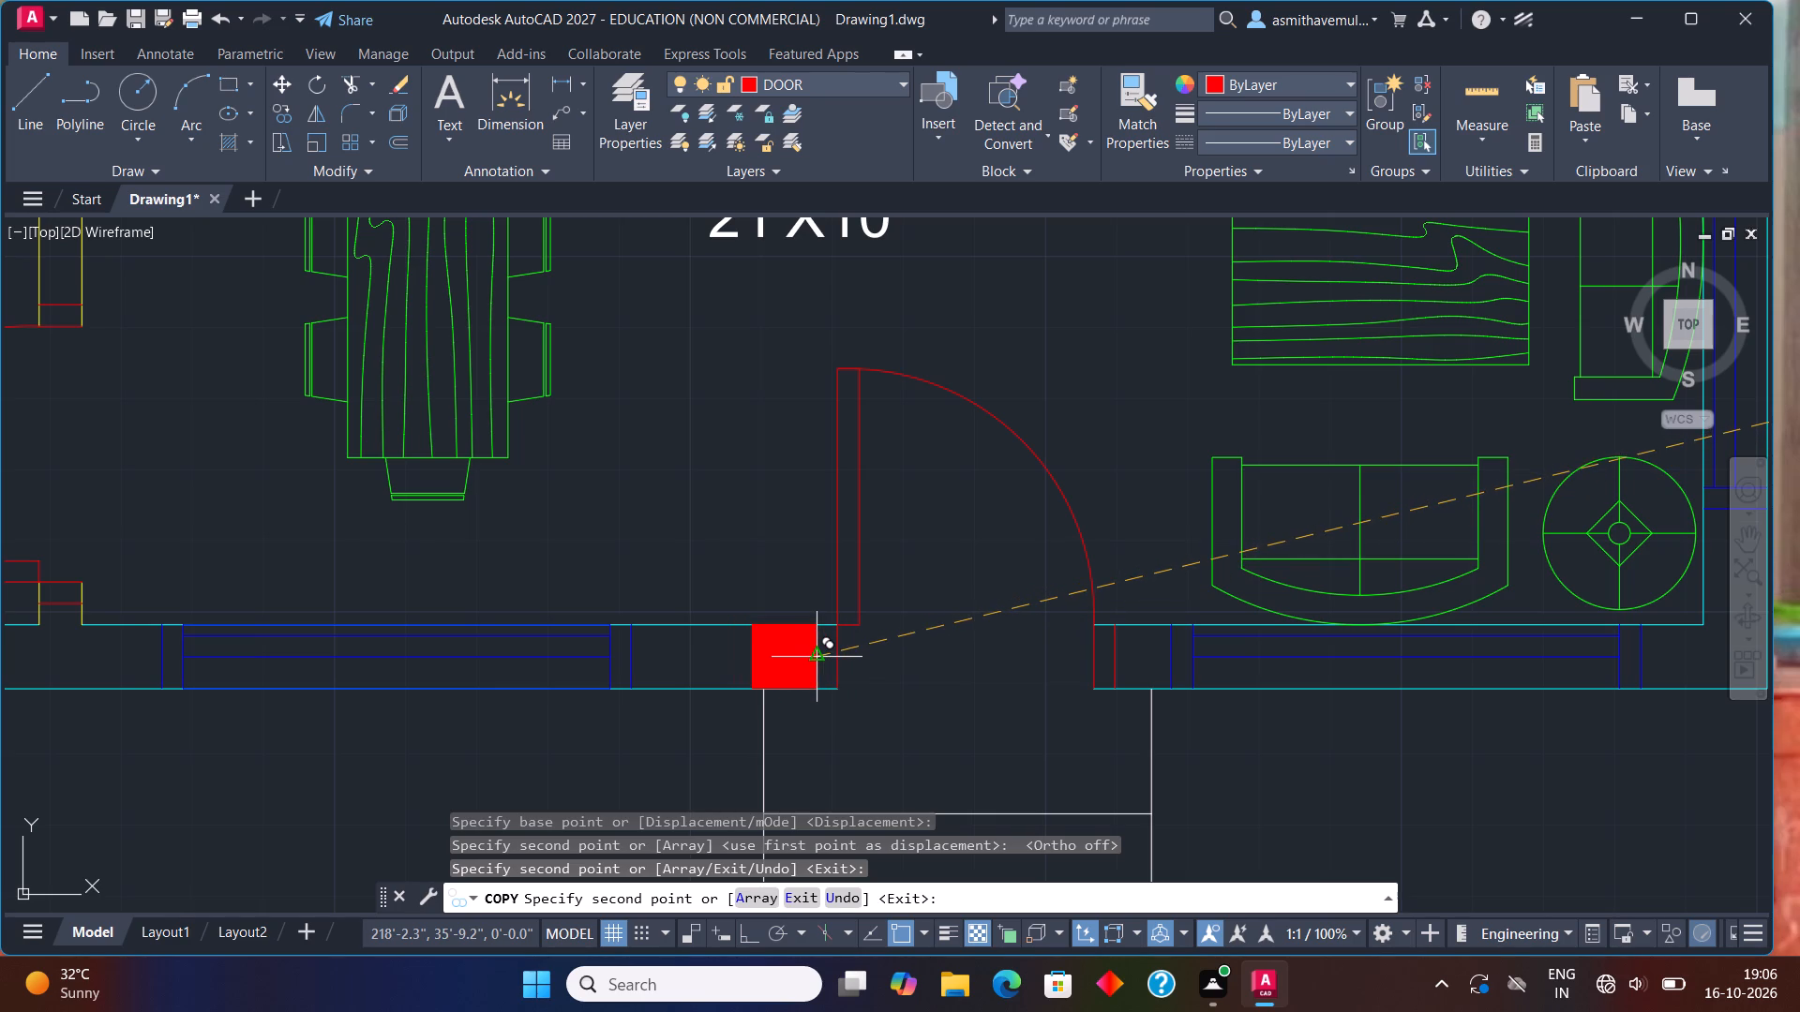
left_click(820, 660)
Place a copy of the filled square in the outer wall's southeast corner by the drawing/dining room.
scroll(1017, 668, "down", 3)
middle_click_drag(1242, 714, 811, 598)
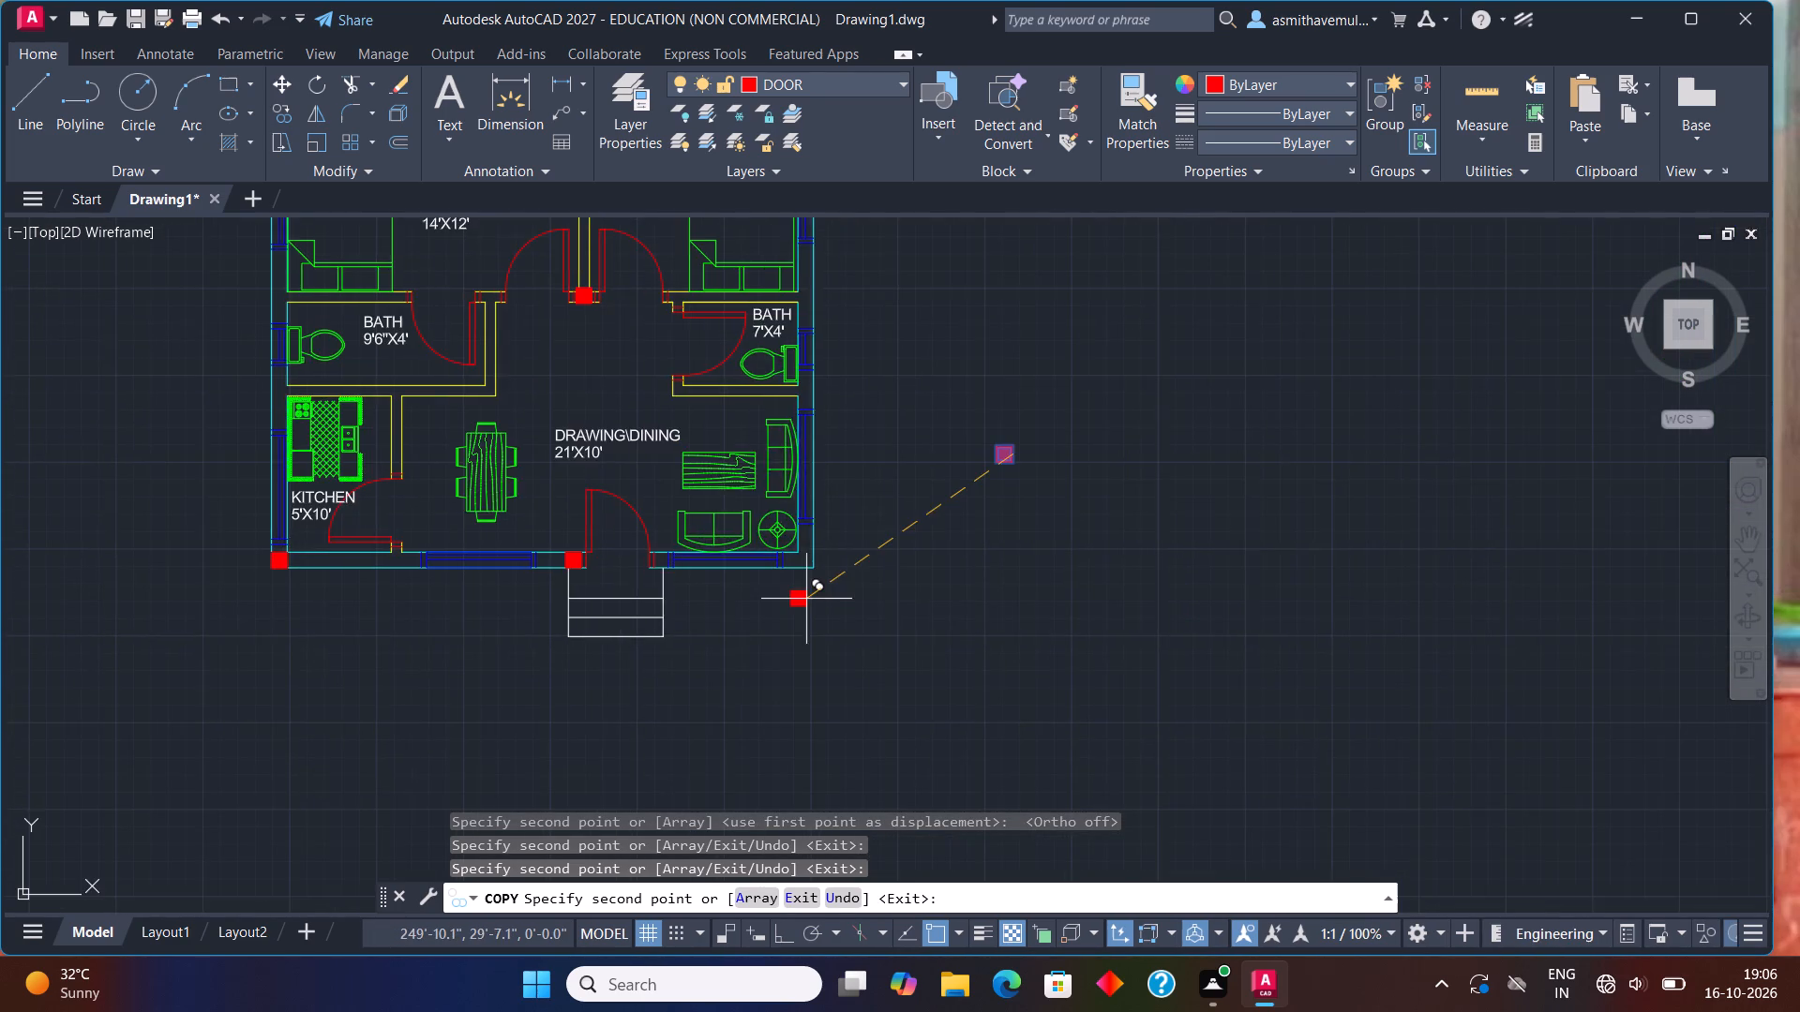
scroll(806, 601, "up", 2)
scroll(812, 511, "up", 1)
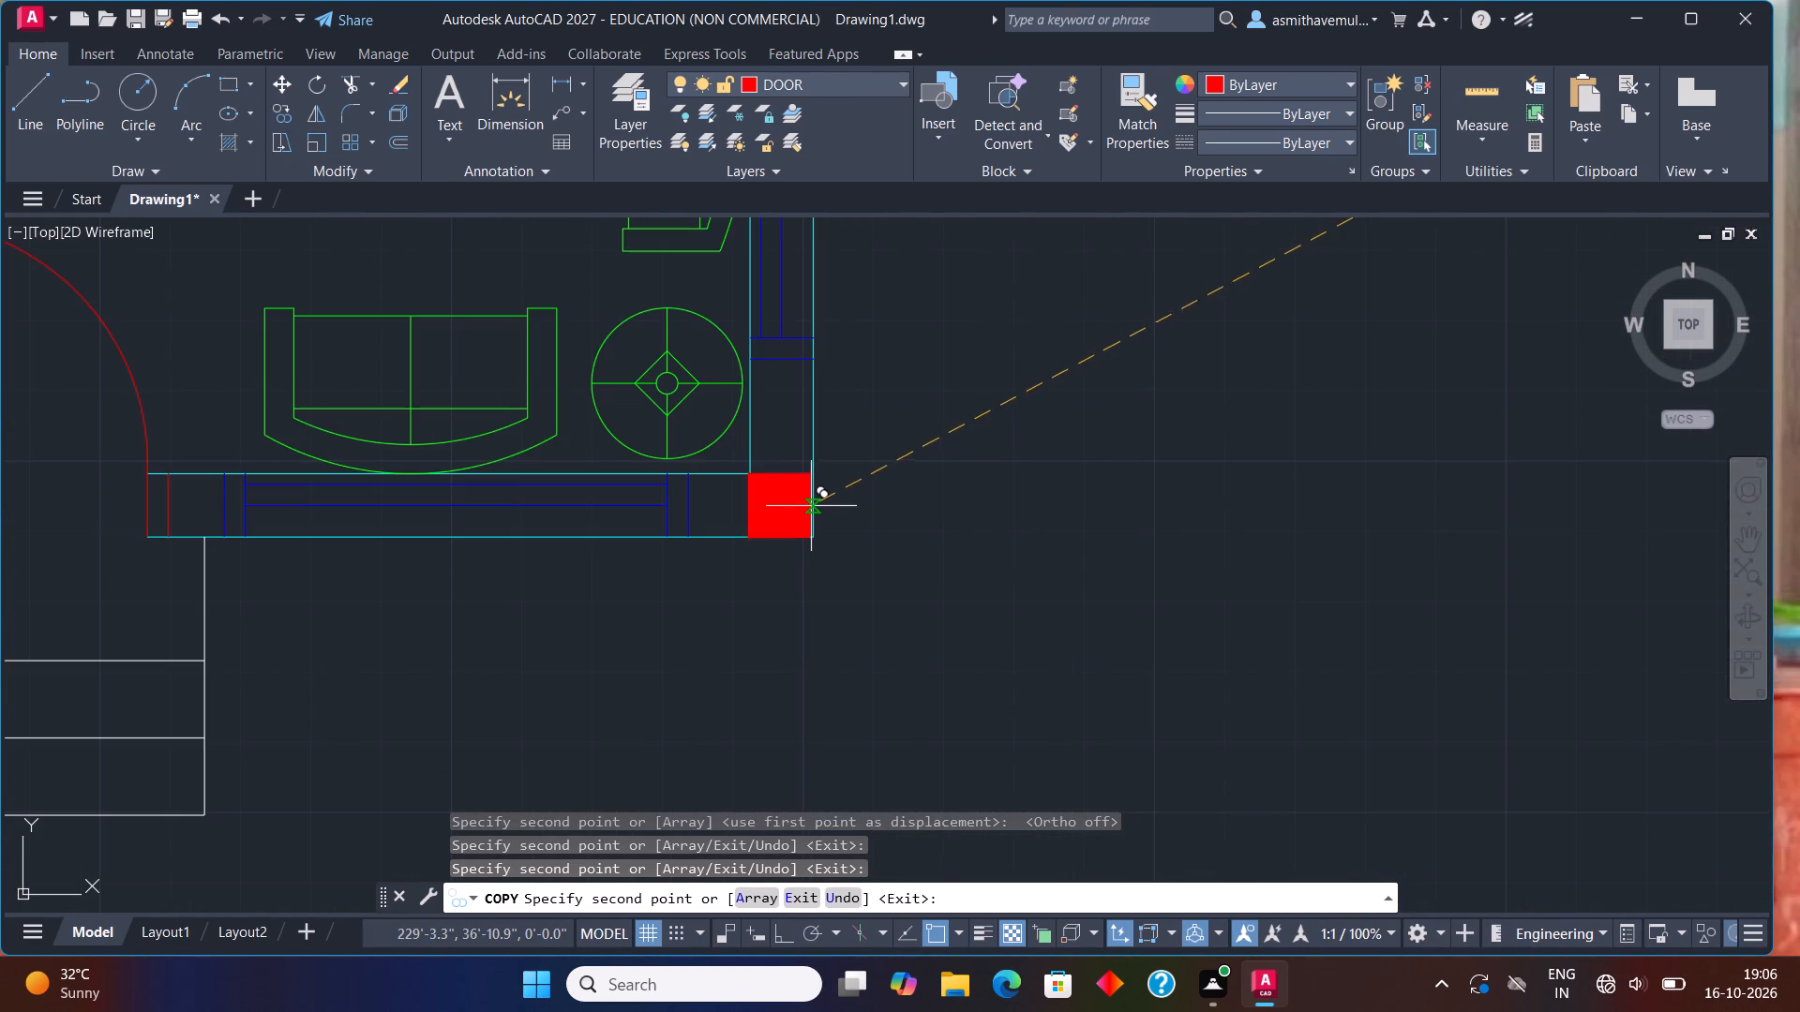
left_click(810, 503)
Place a copy of the filled square in the east outer wall where the wall between the 12'X12' bedroom and bath meets it.
scroll(813, 484, "down", 3)
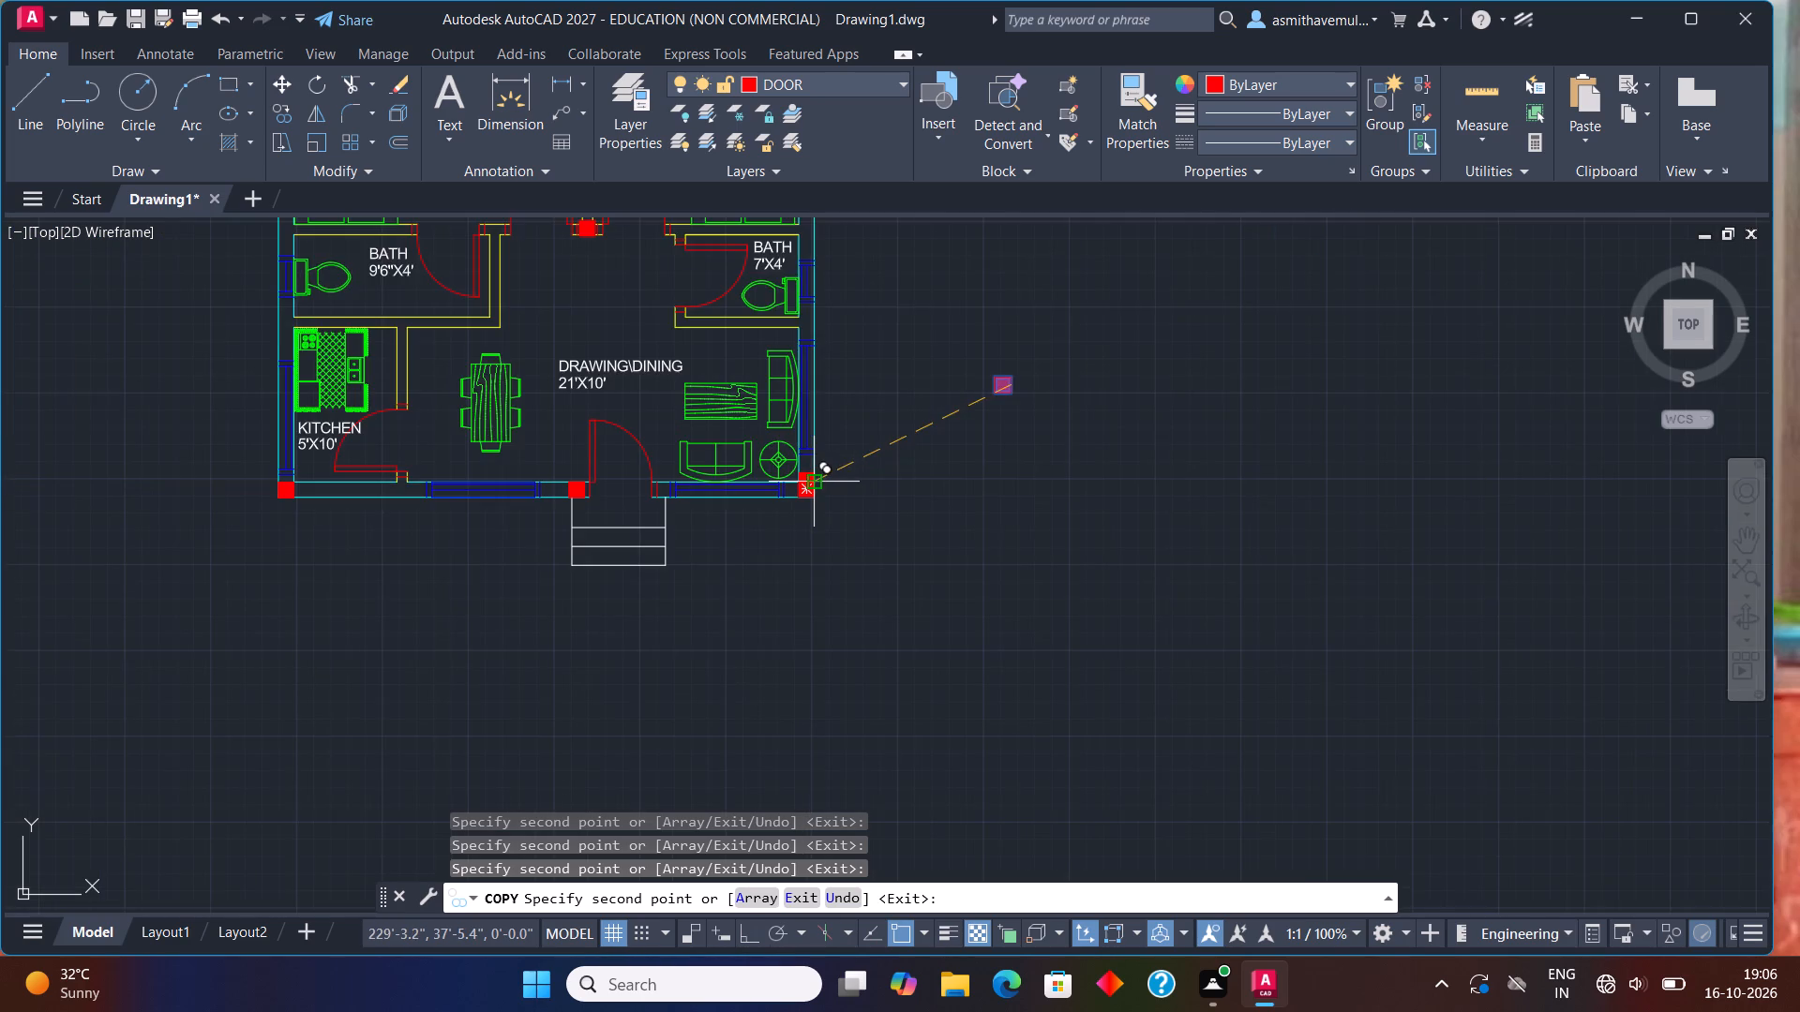
middle_click_drag(825, 518, 914, 703)
scroll(877, 413, "up", 2)
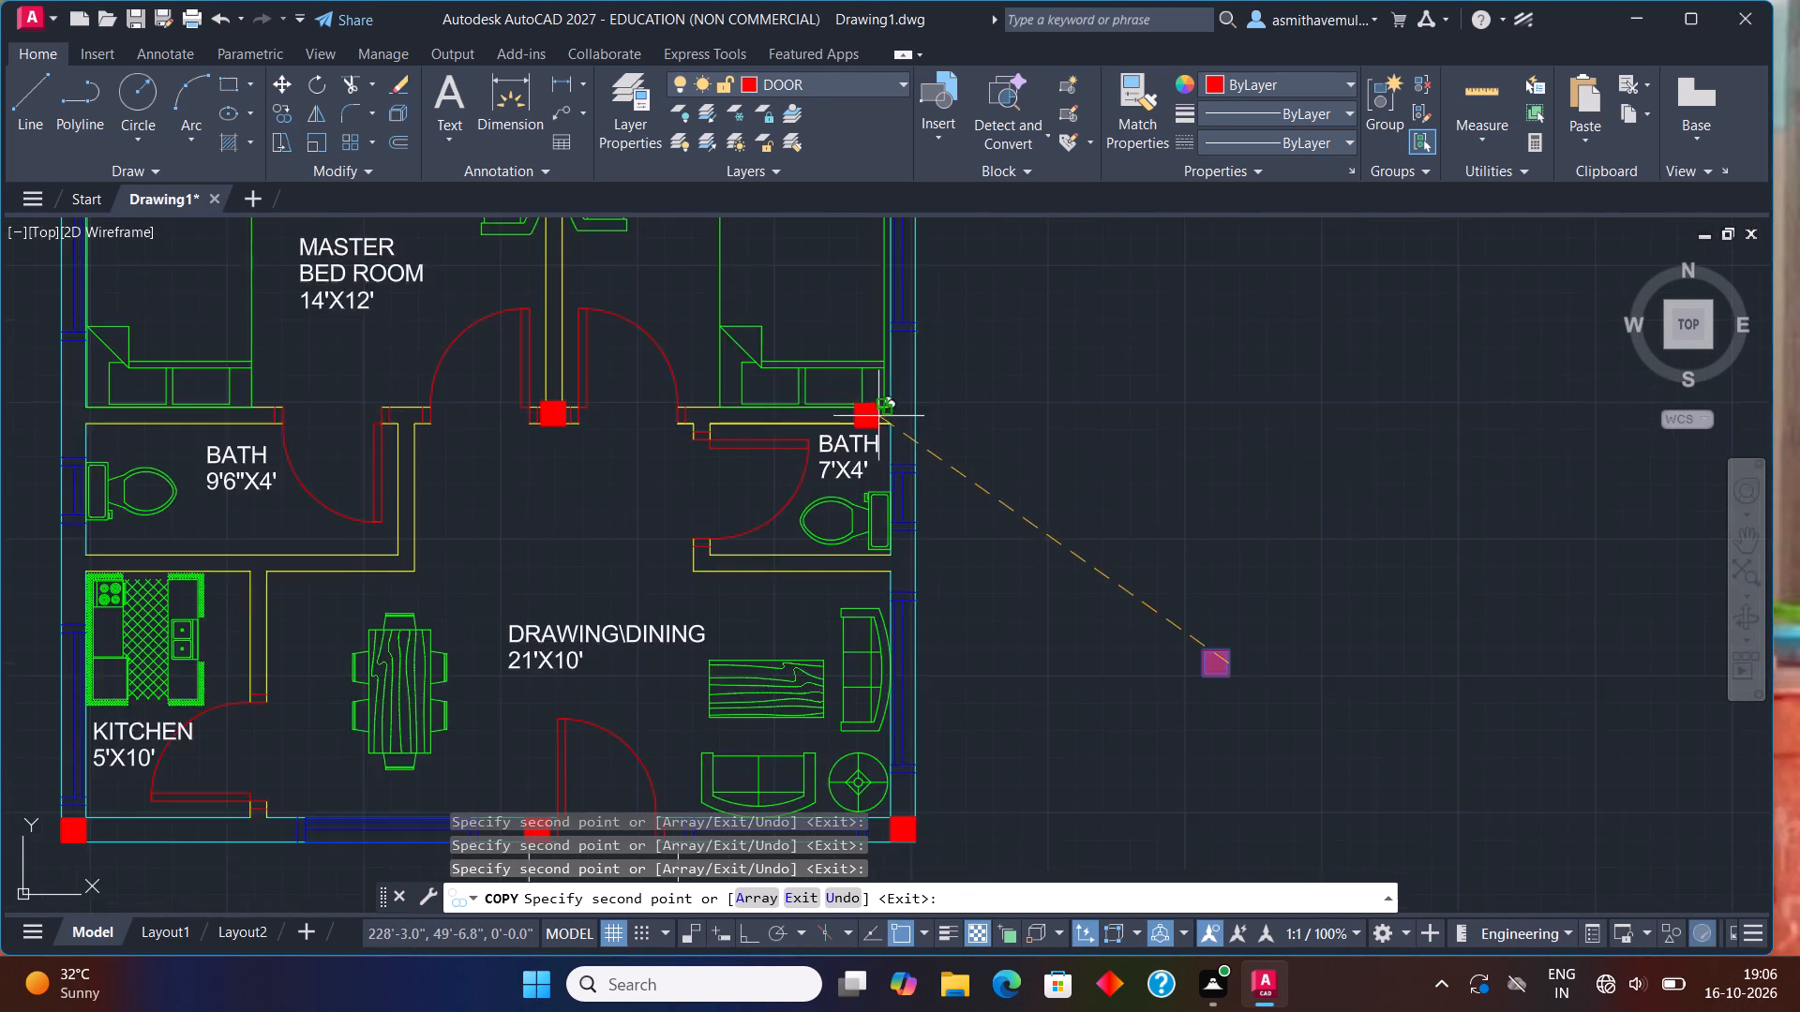
left_click(930, 416)
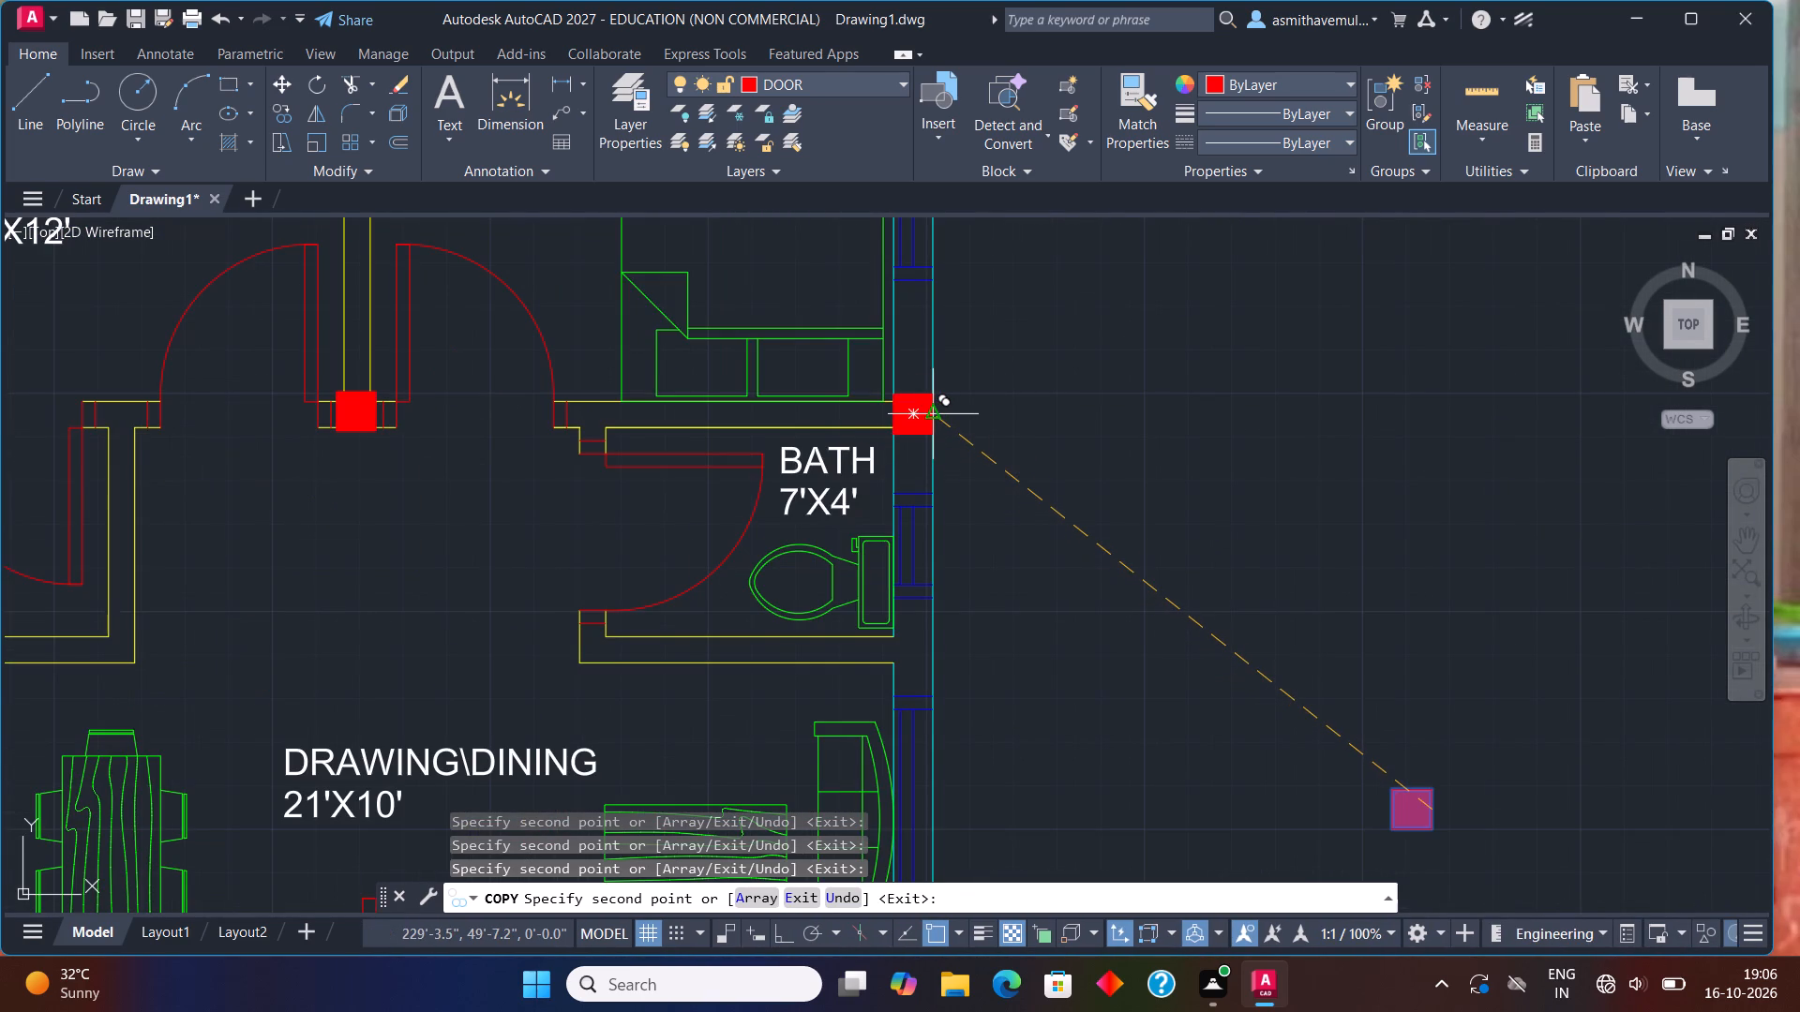
Place copies of the filled square at the outer wall's northeast corner and where the bedroom partition meets the north wall.
scroll(957, 398, "down", 3)
middle_click_drag(959, 401, 973, 566)
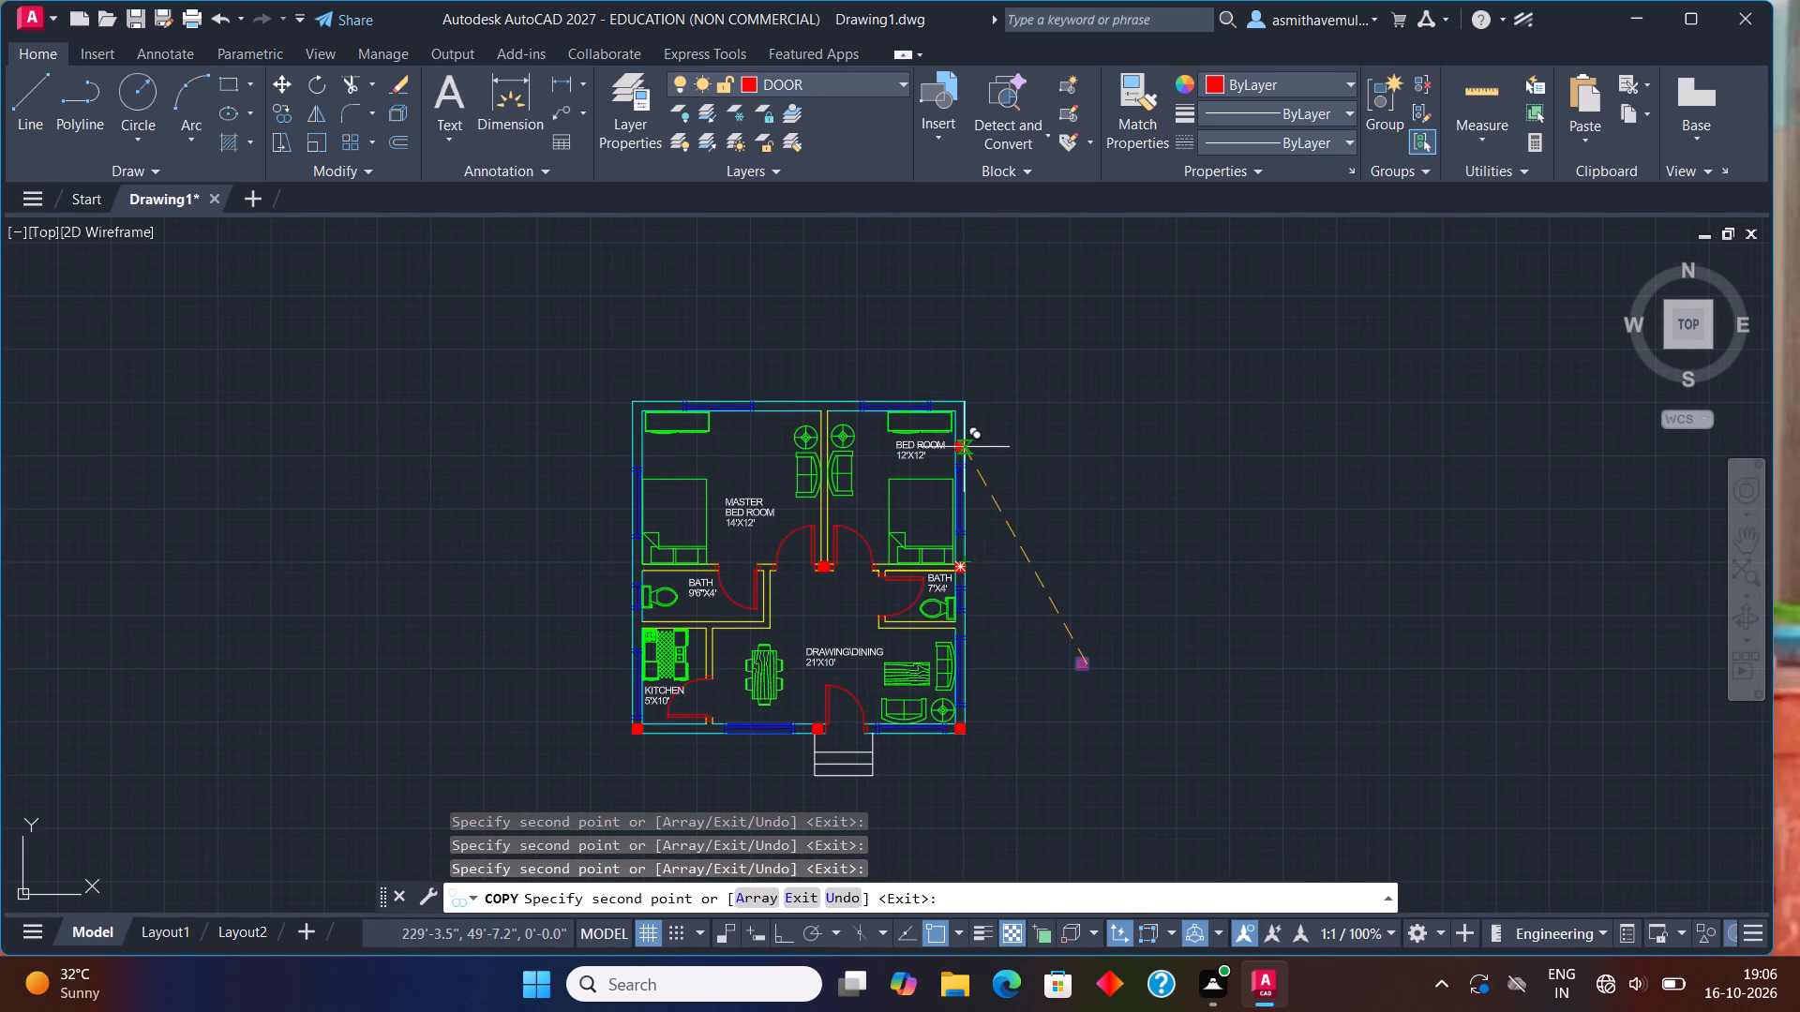
scroll(964, 447, "up", 1)
middle_click_drag(967, 437, 998, 673)
scroll(986, 618, "up", 2)
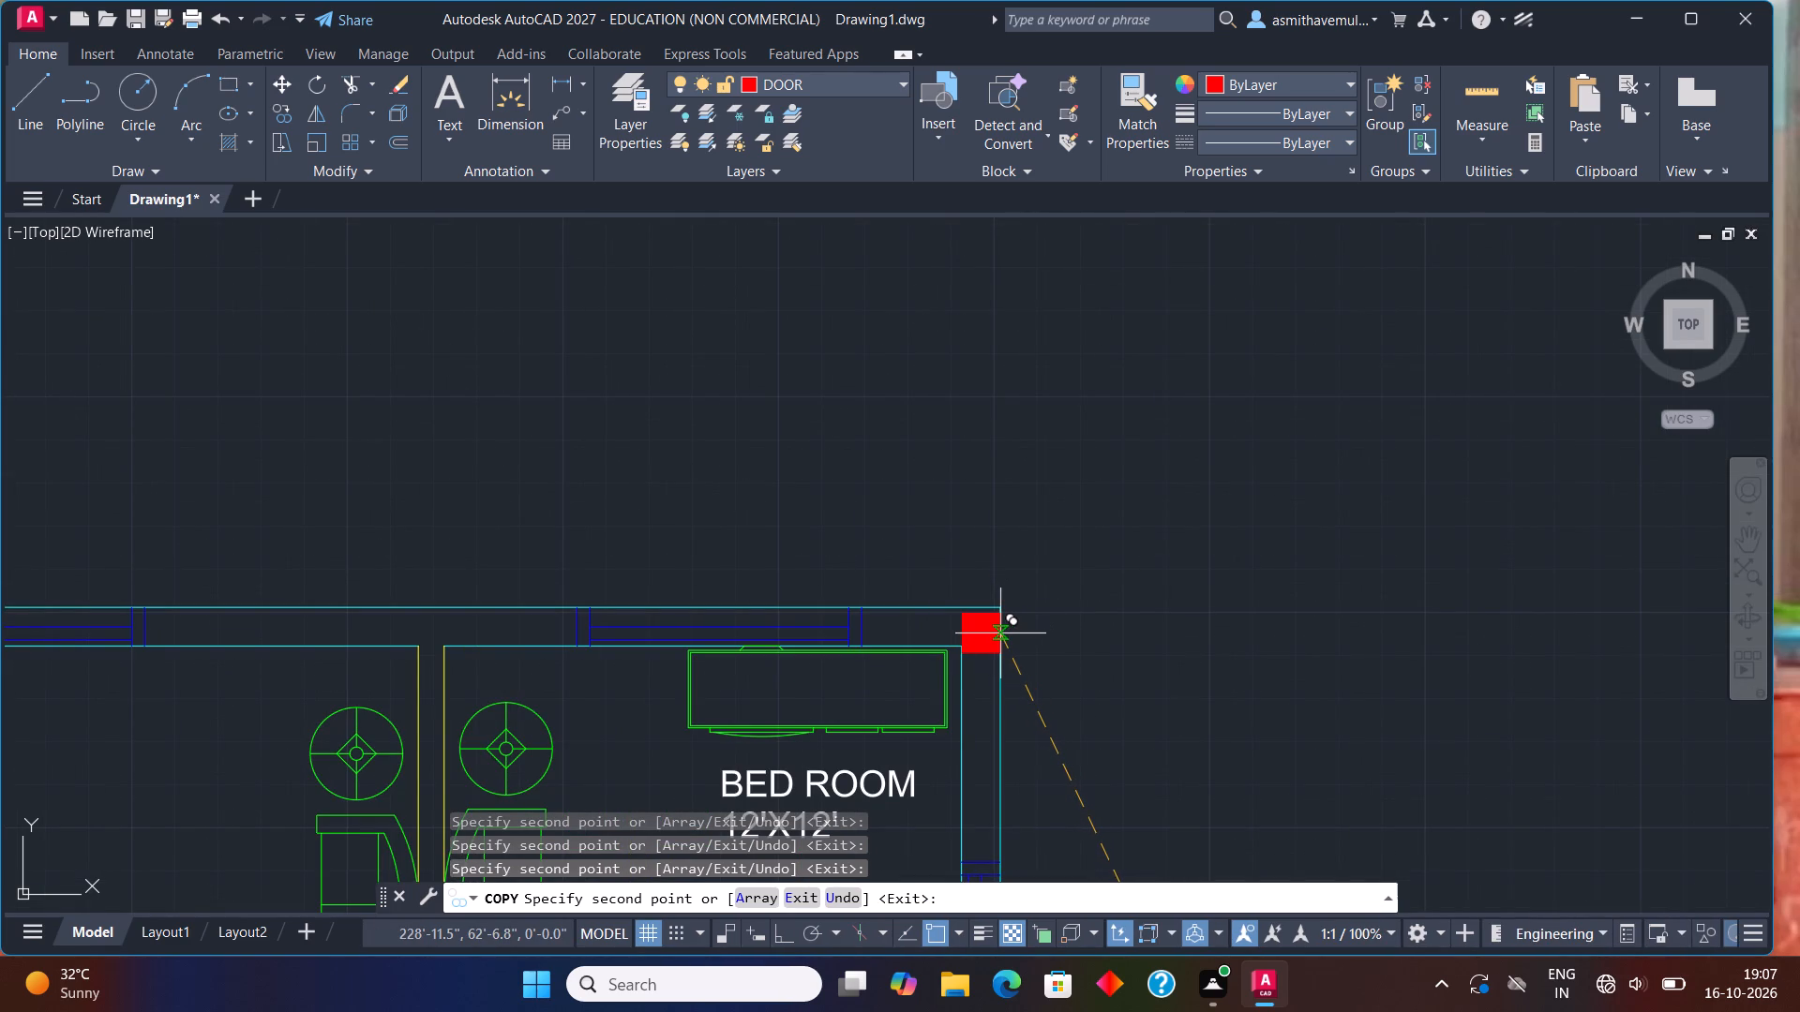
left_click(1000, 630)
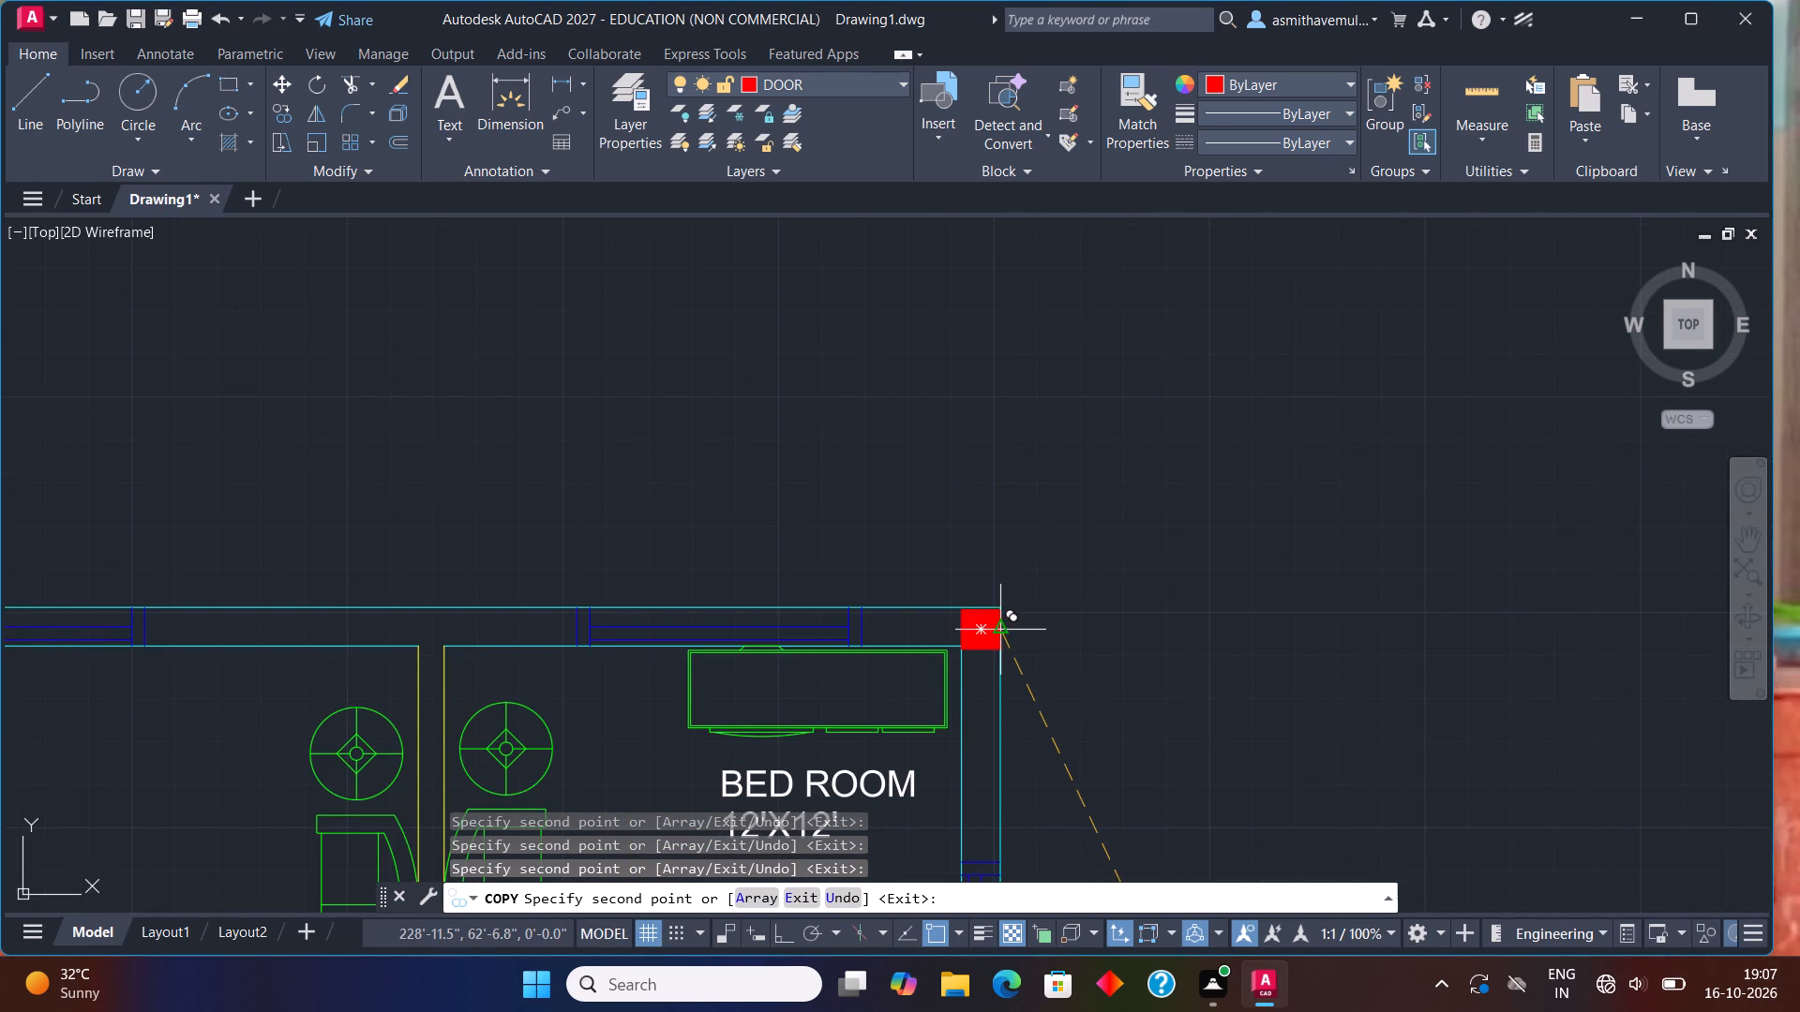
left_click(453, 626)
Place a copy of the filled square in the outer wall's northwest corner by the master bedroom.
scroll(320, 655, "down", 3)
middle_click_drag(317, 659, 776, 638)
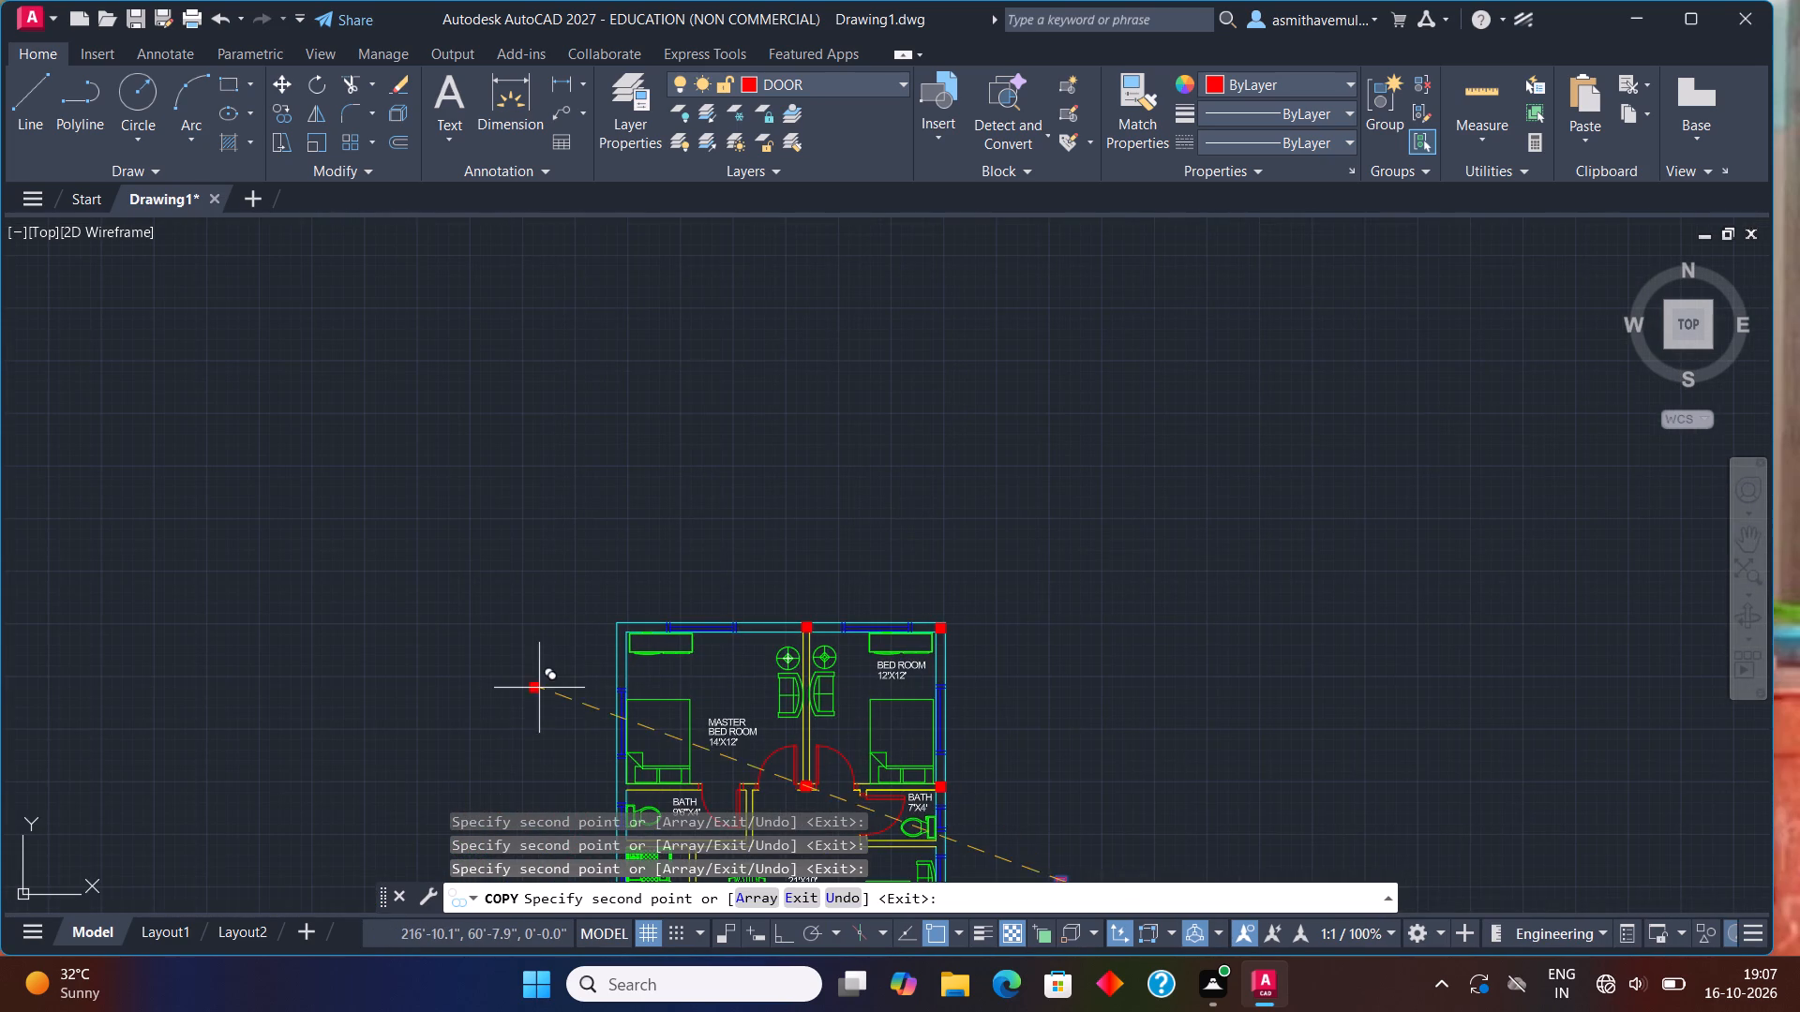
scroll(582, 663, "up", 3)
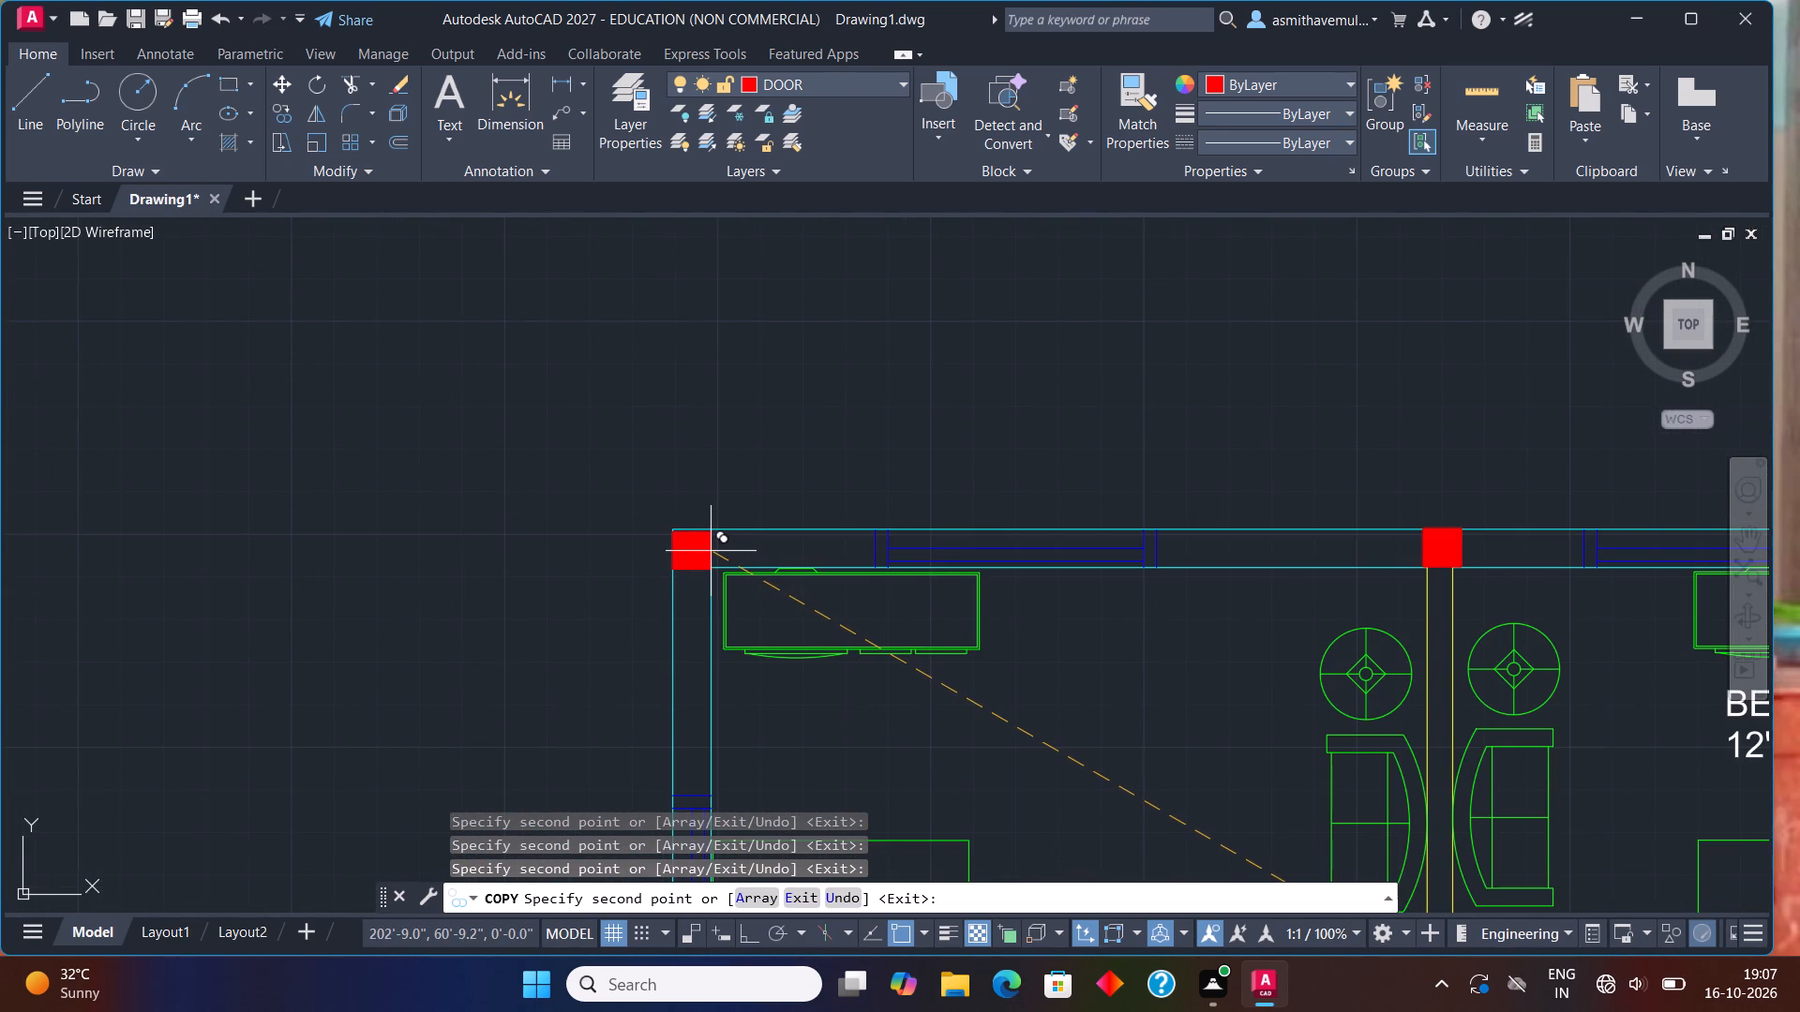
left_click(712, 551)
Place a last copy in the west outer wall where the wall between the master bedroom and bath meets it, and end copying.
scroll(737, 619, "down", 2)
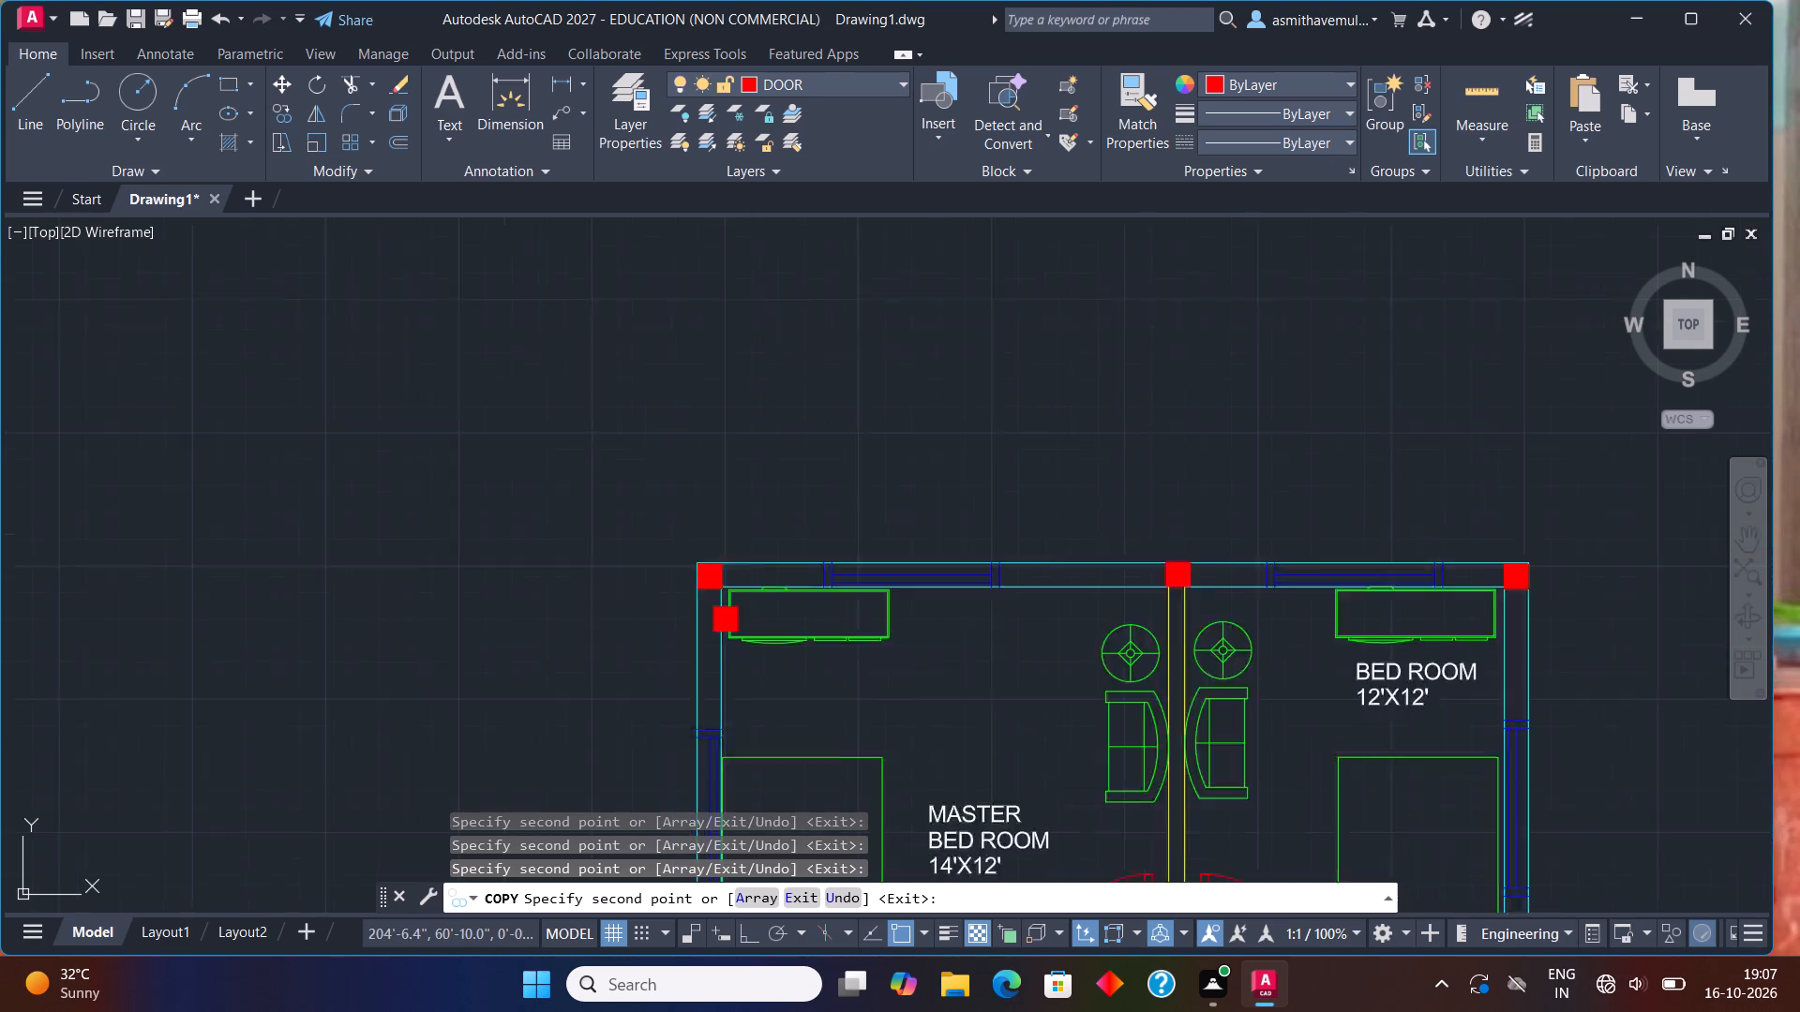
middle_click_drag(785, 682, 817, 439)
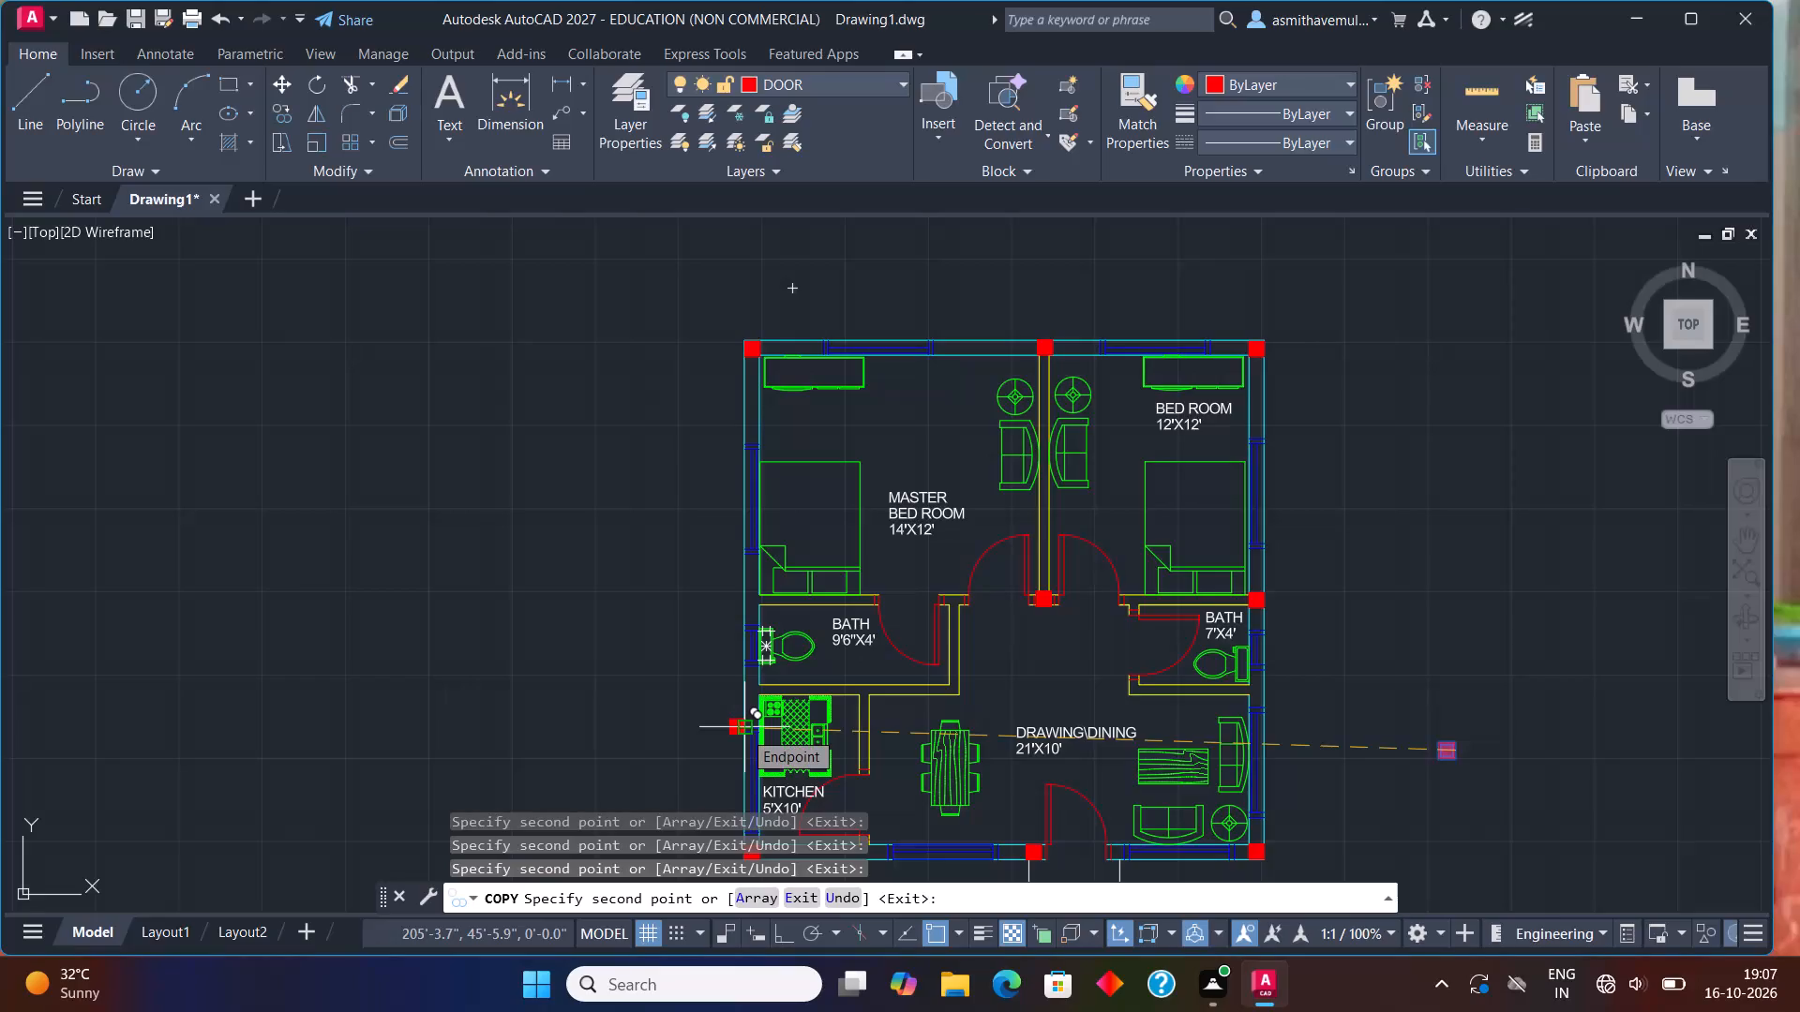
scroll(776, 576, "up", 2)
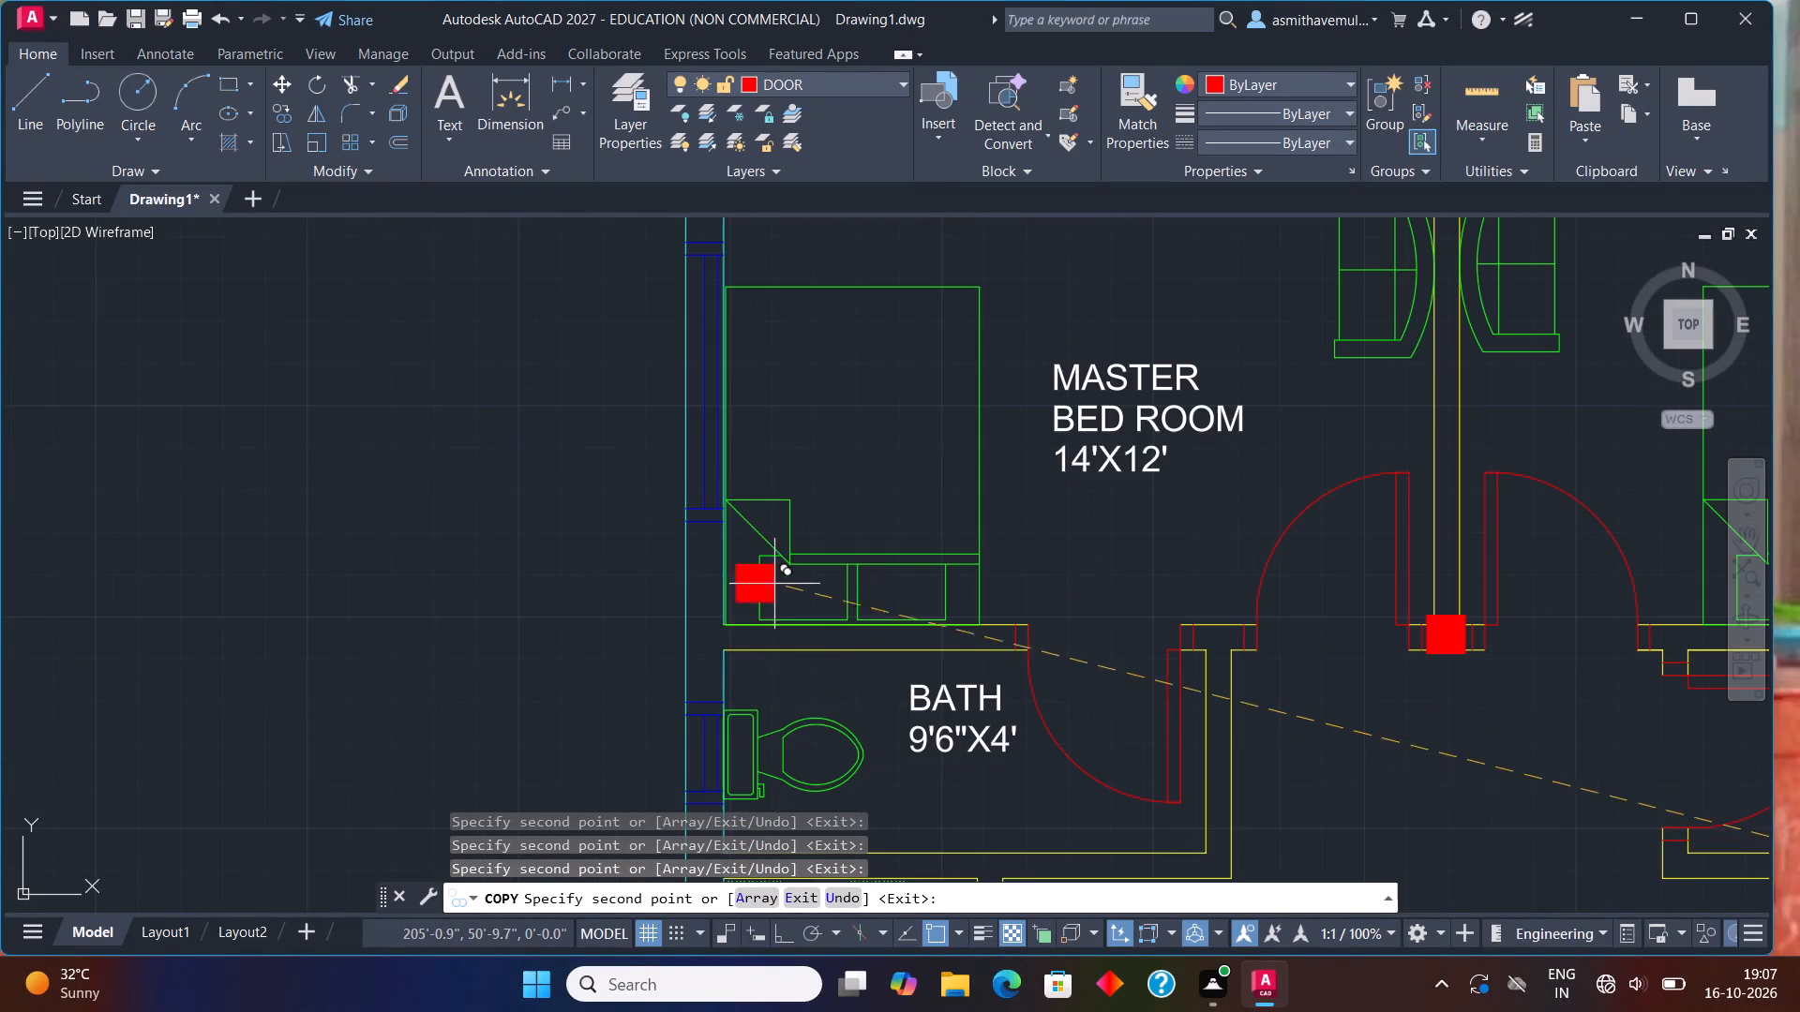
left_click(726, 639)
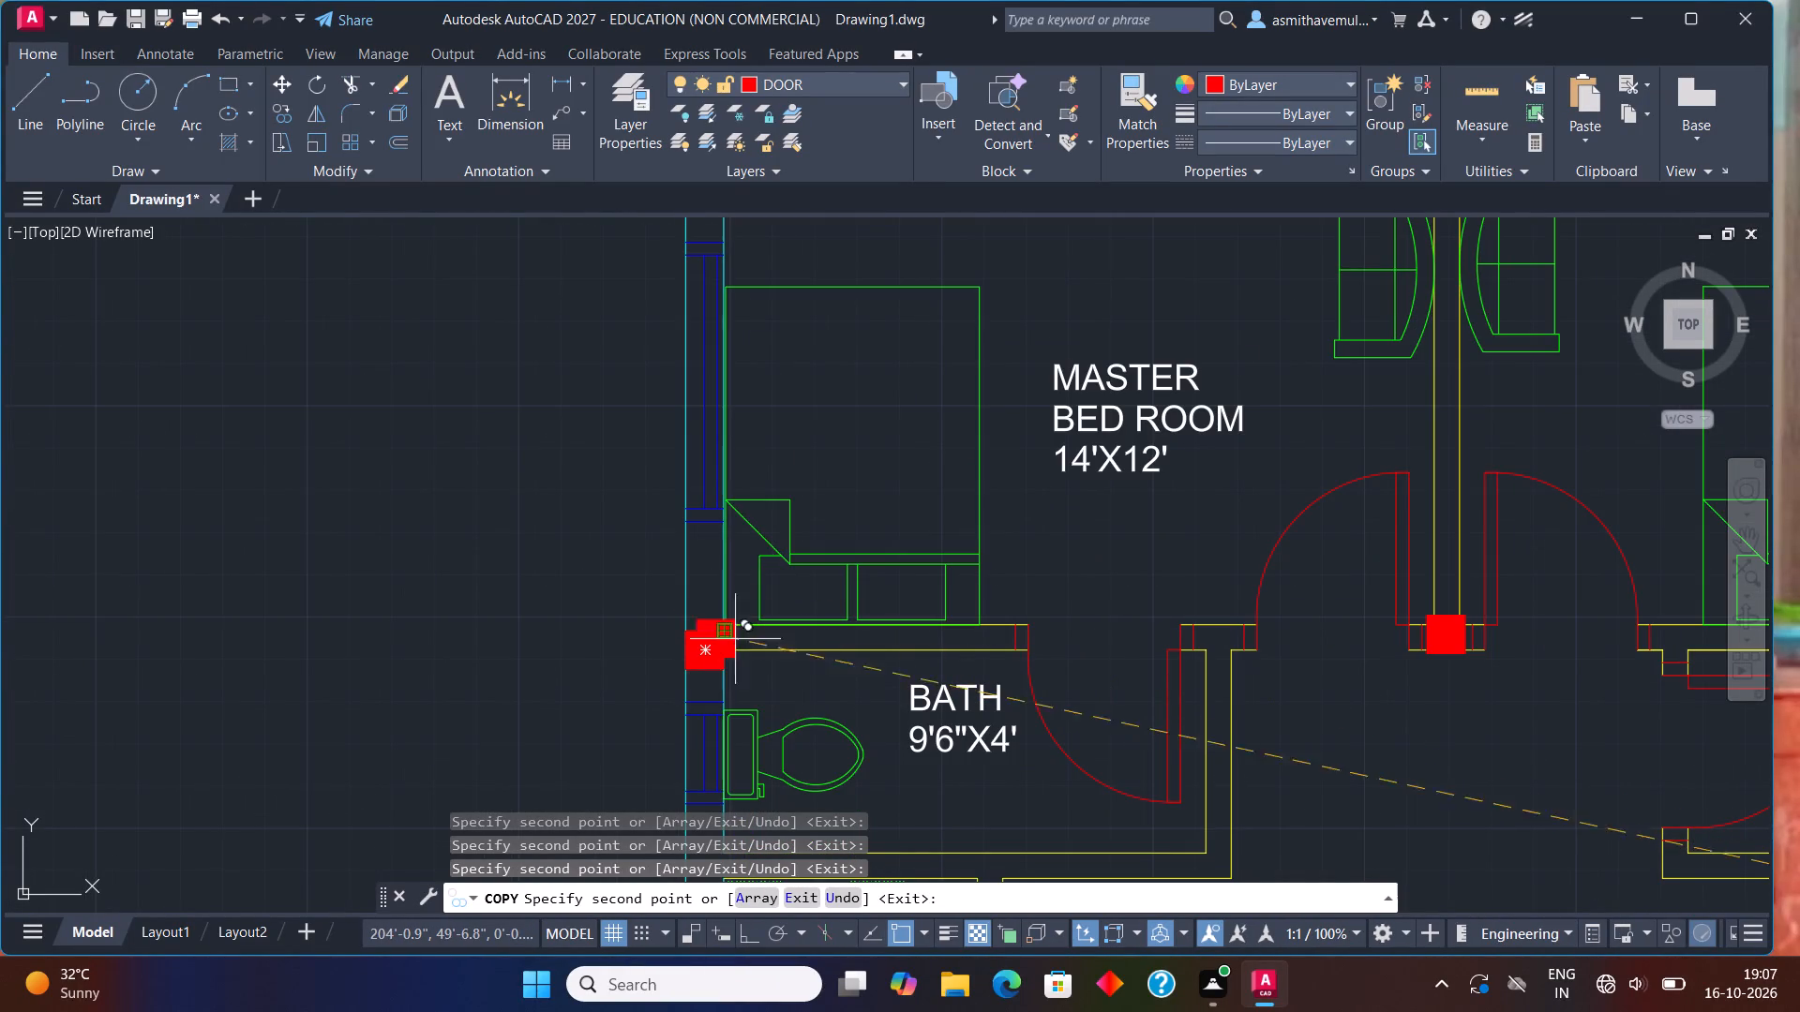
scroll(1115, 687, "down", 3)
middle_click_drag(1343, 681, 1003, 532)
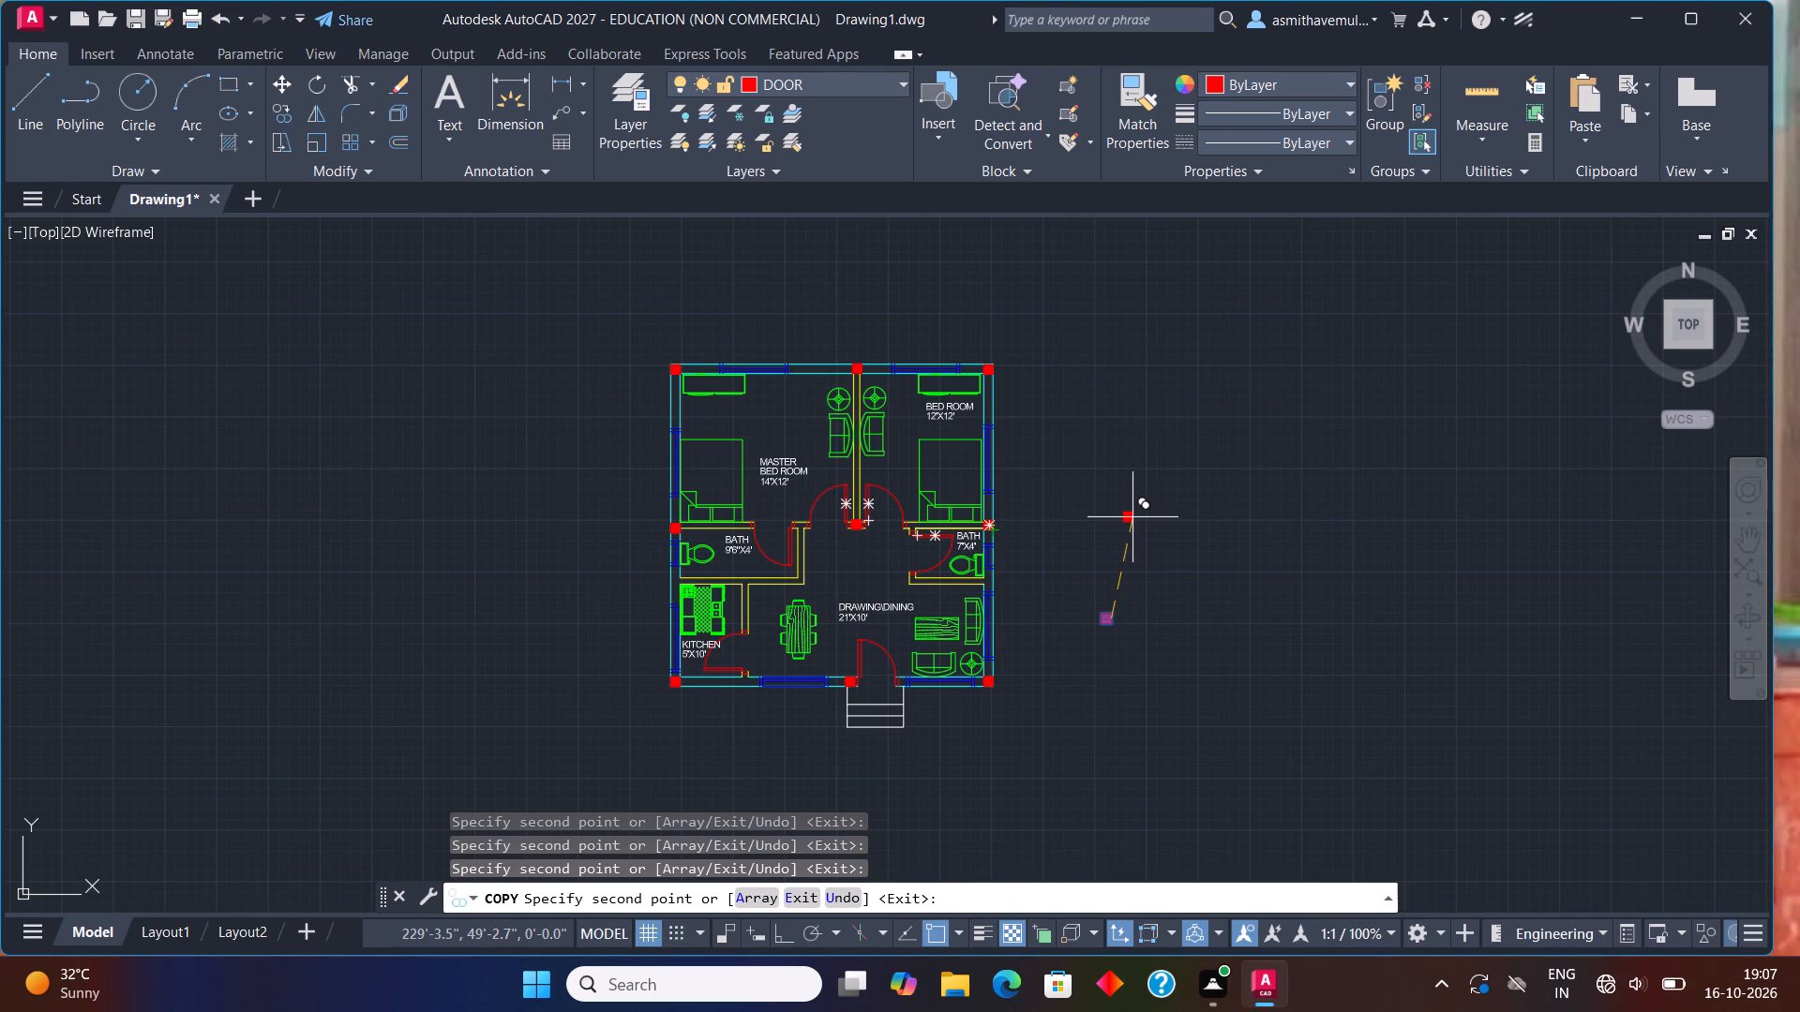
key("Escape")
Erase the original filled square standing in the empty space east of the house.
left_click_drag(1125, 520, 1135, 697)
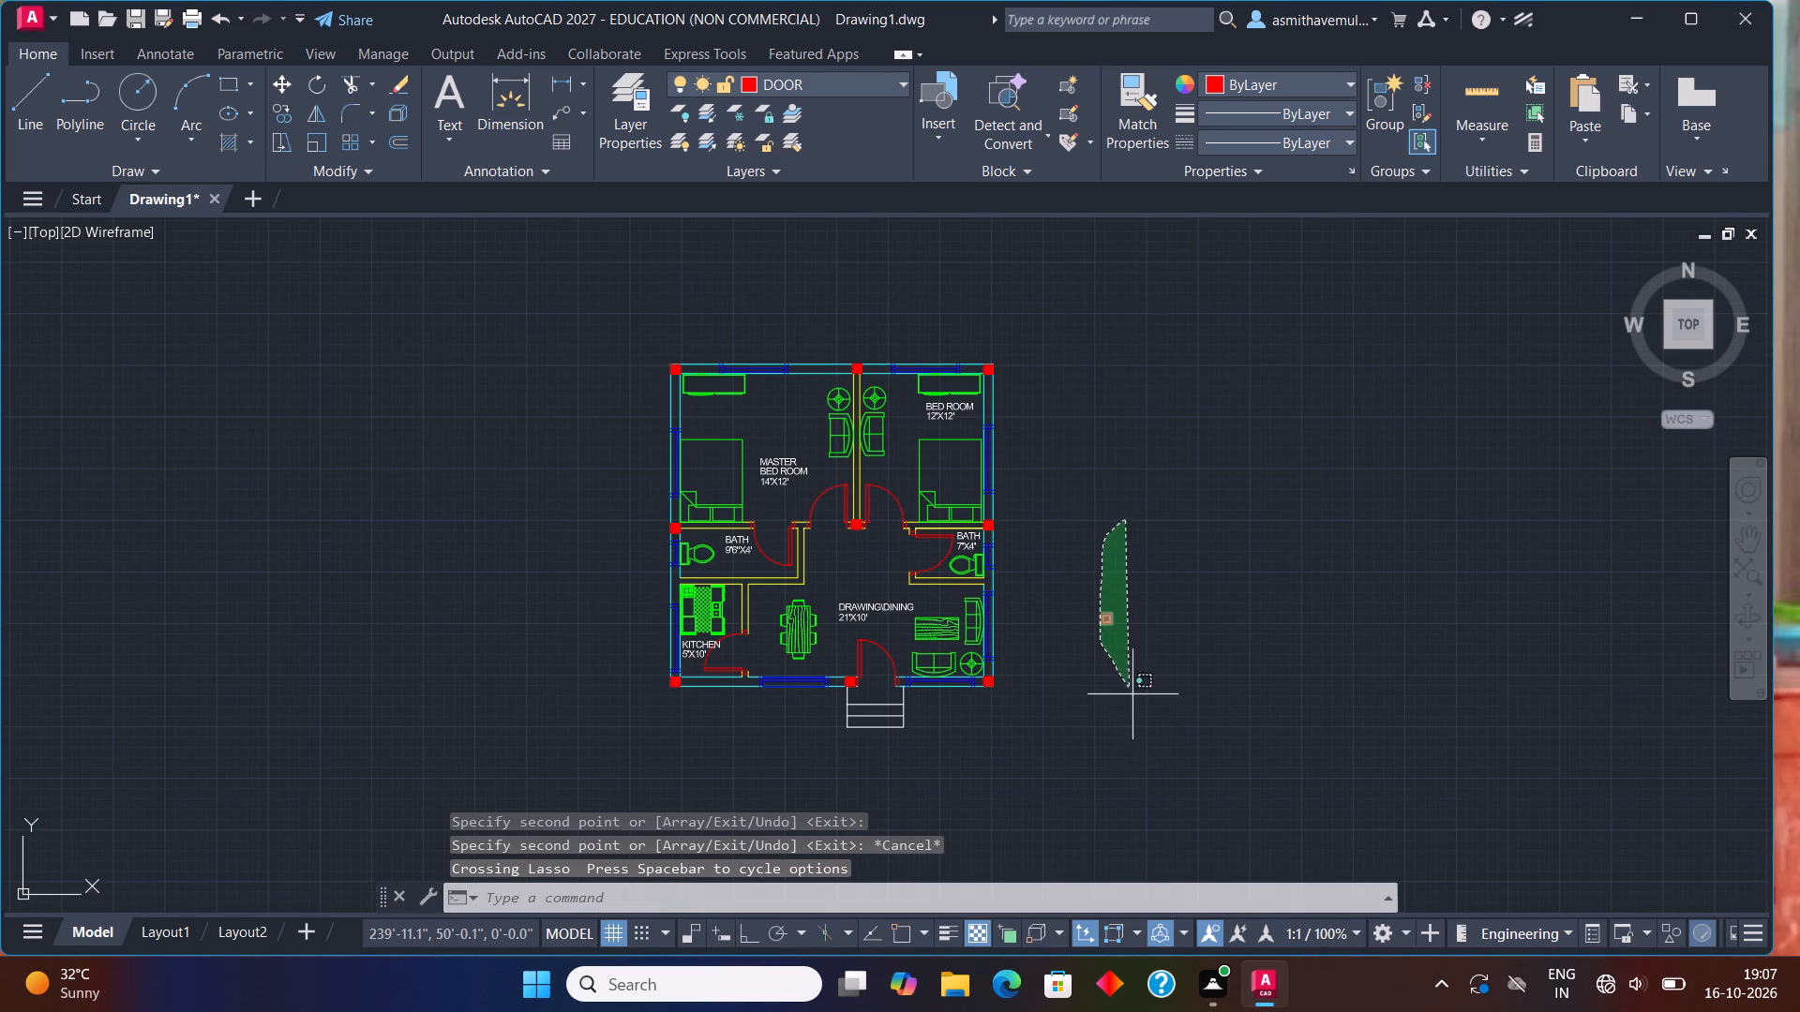
left_click_drag(1135, 697, 1188, 697)
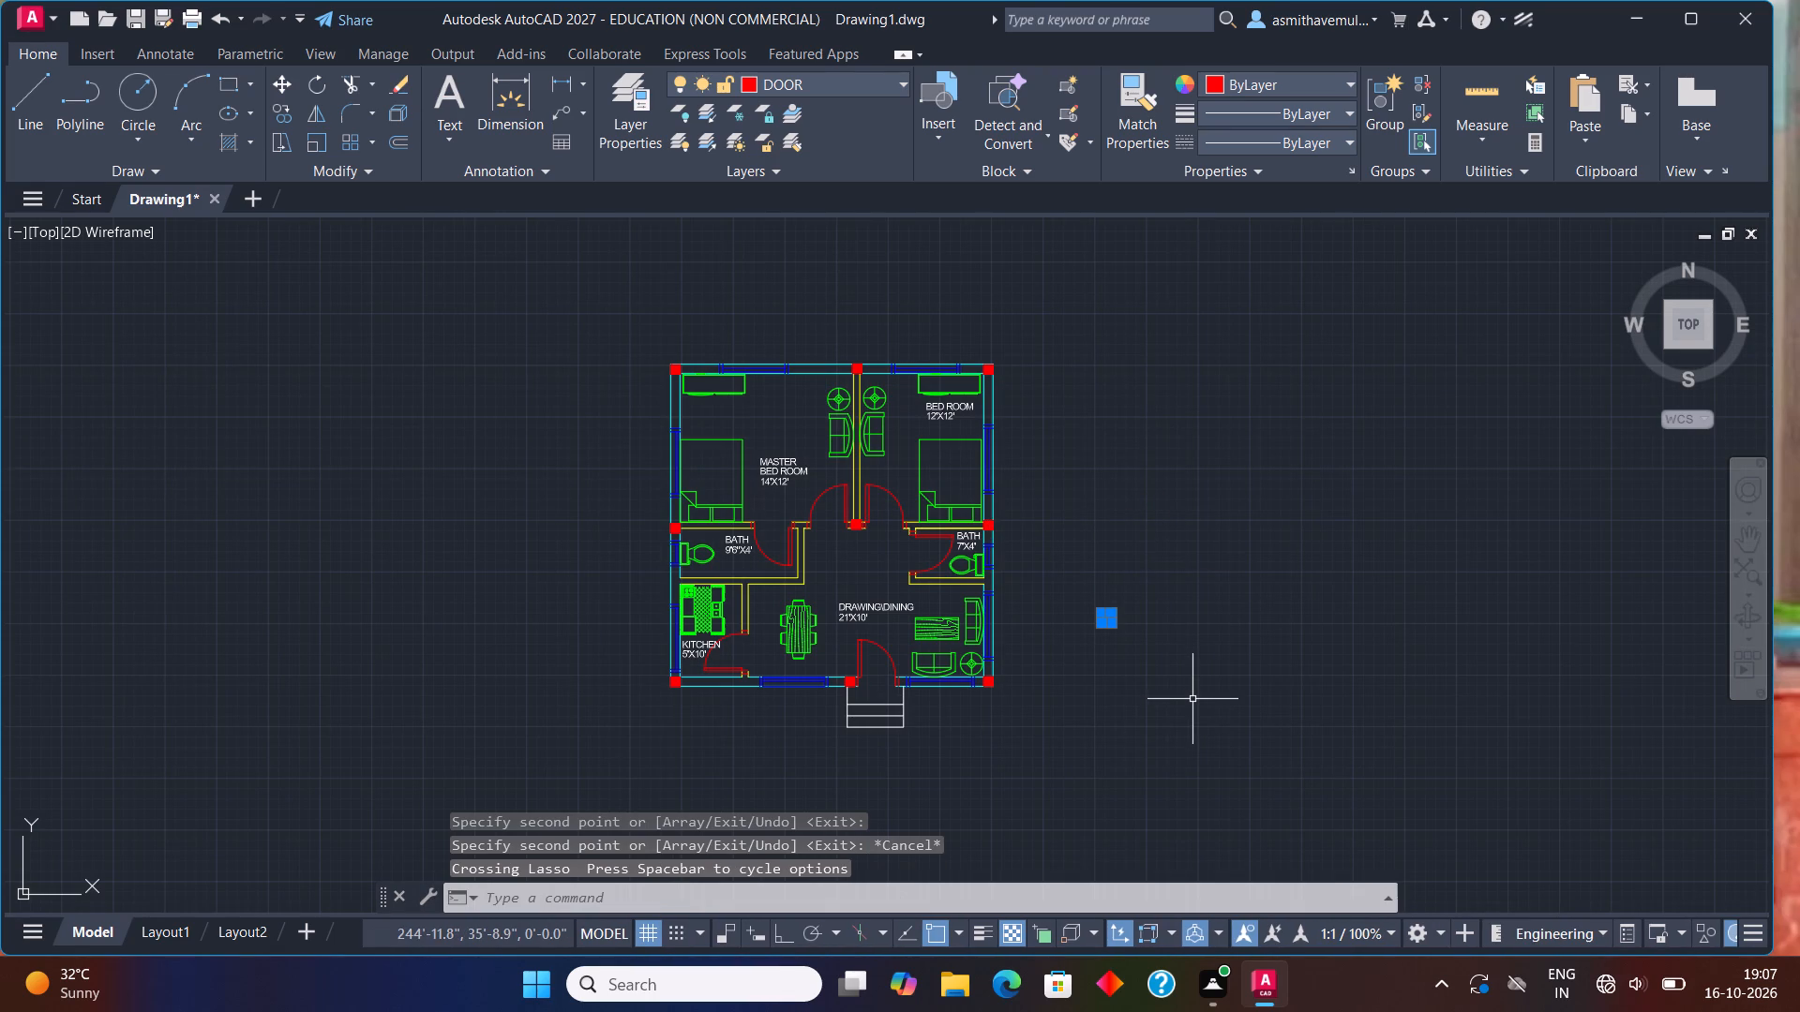
key("Delete")
Examine the whole floor plan, checking the columns placed along the outer walls and at the bedroom partition.
scroll(750, 680, "up", 1)
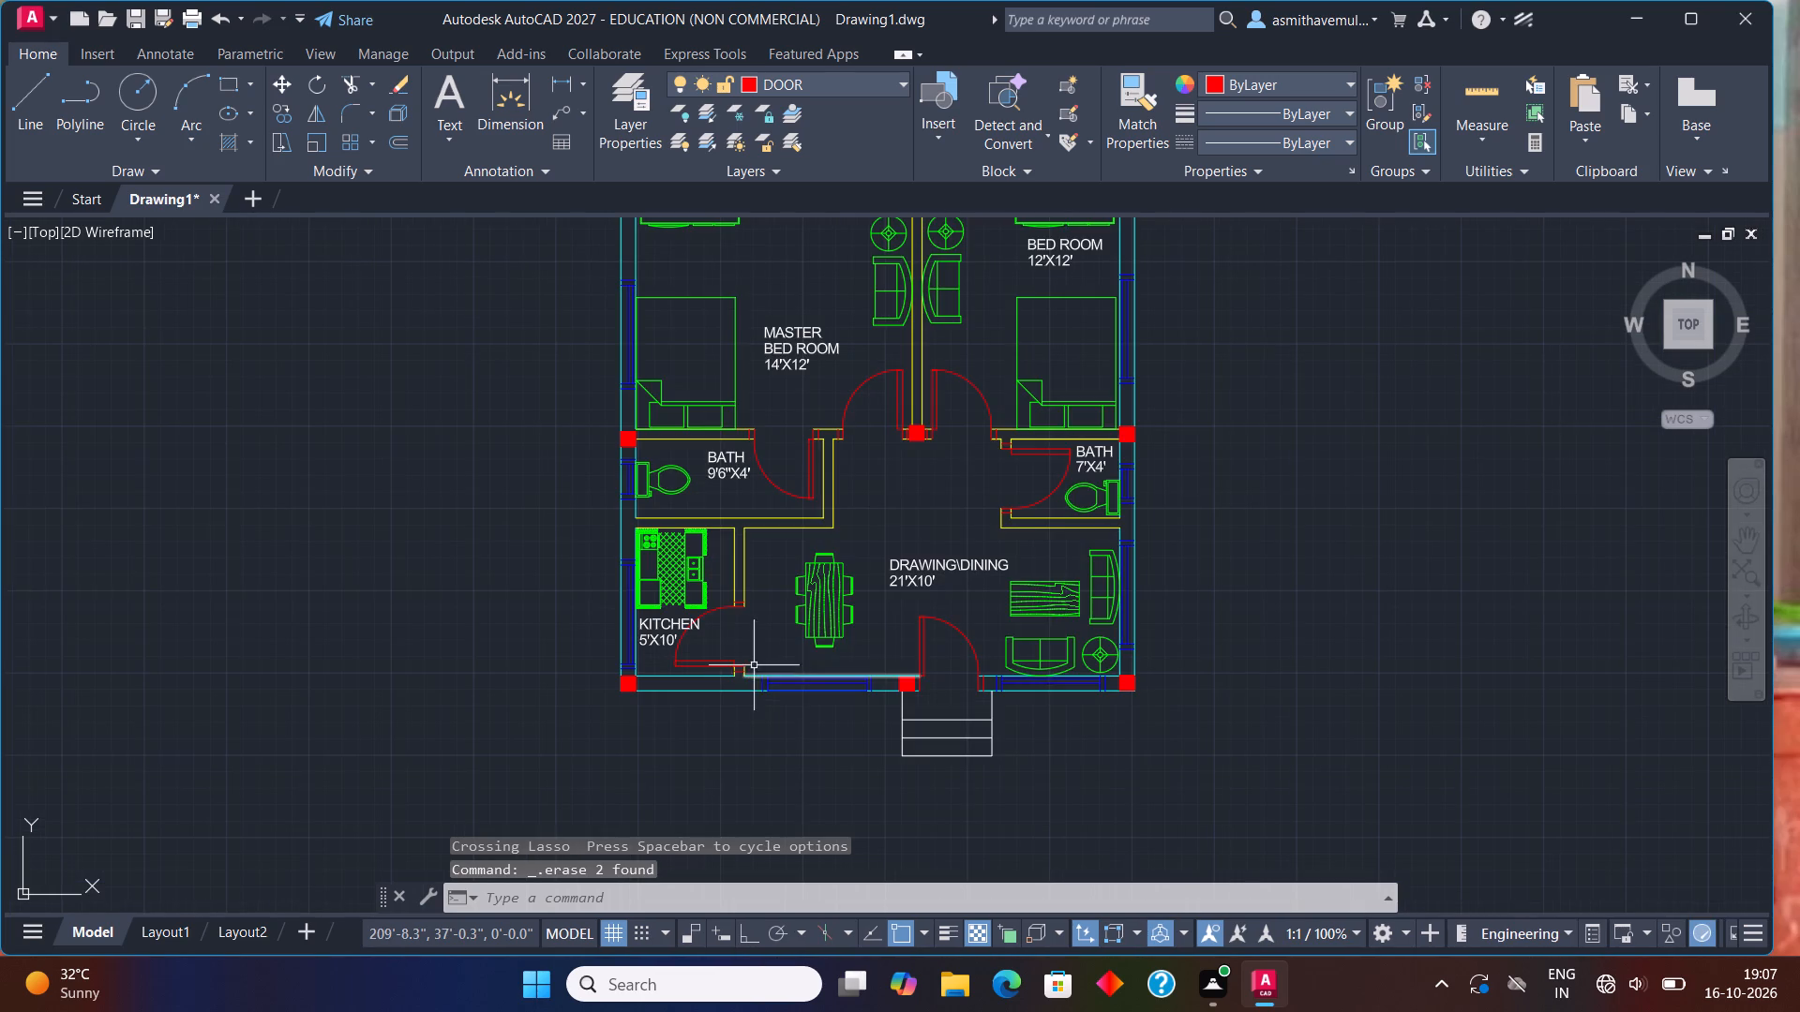
middle_click_drag(937, 543, 847, 578)
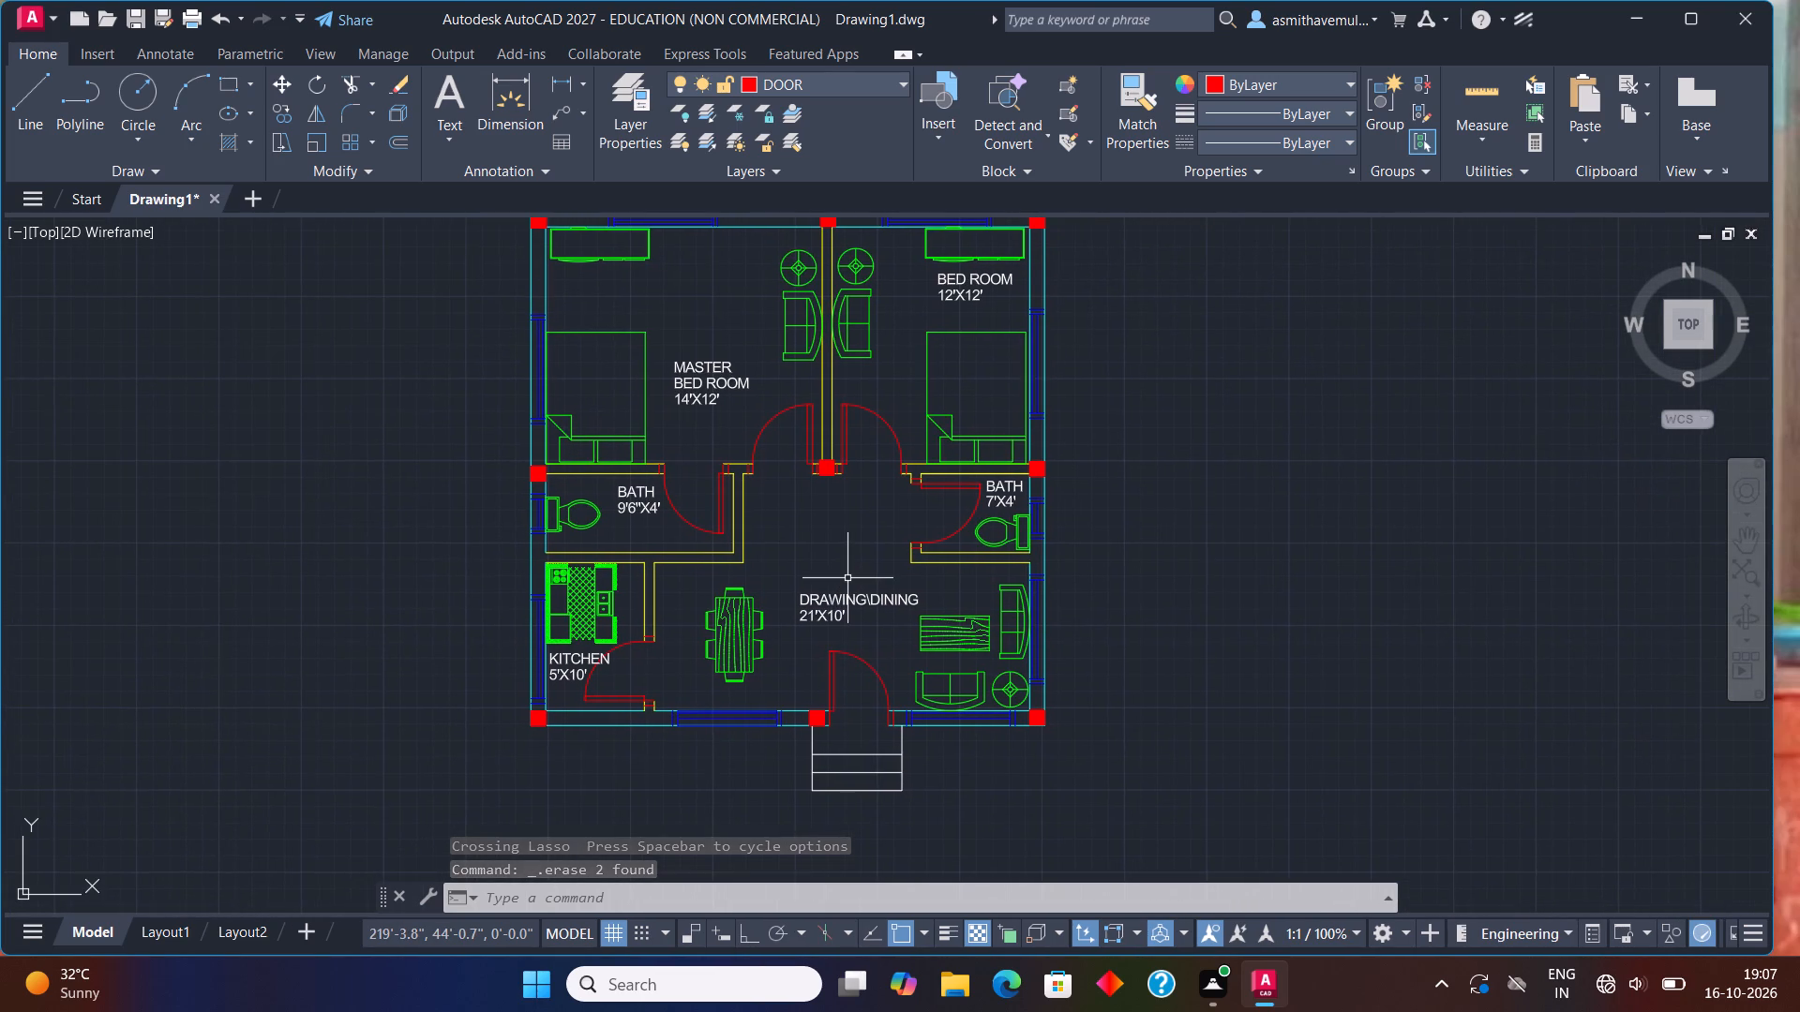
scroll(847, 578, "down", 1)
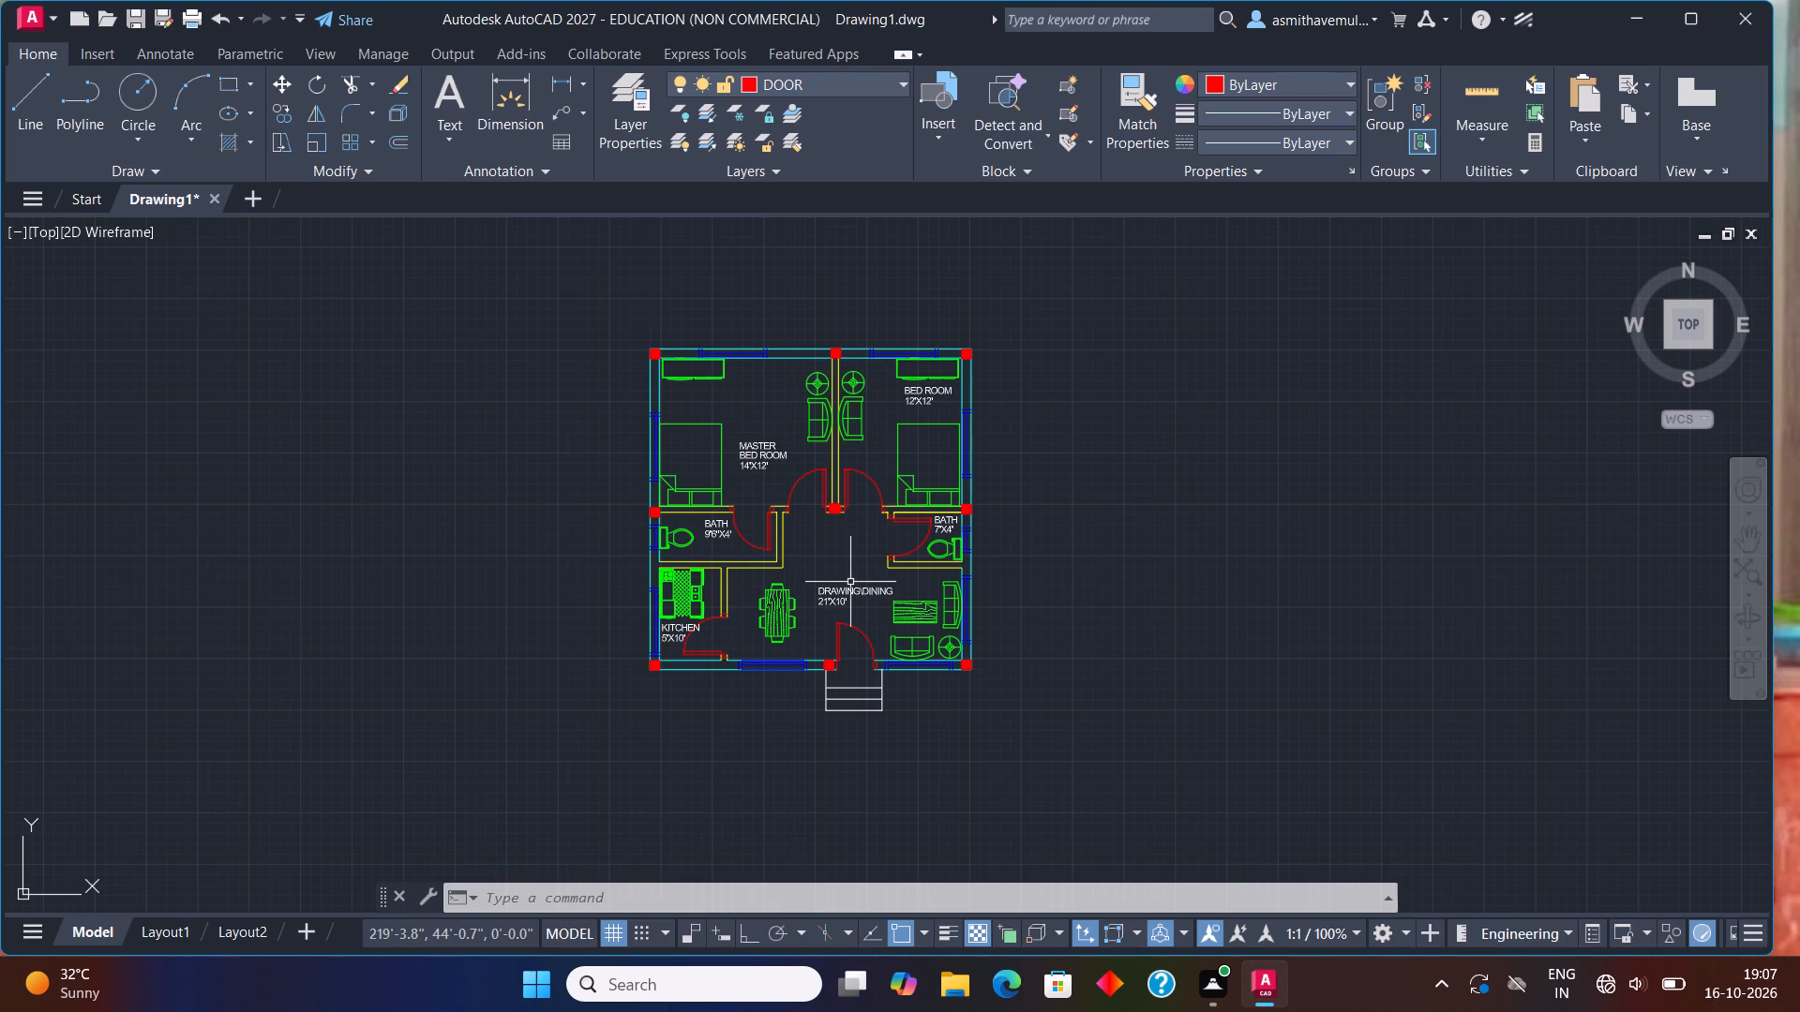
scroll(820, 546, "up", 1)
middle_click_drag(820, 544, 797, 611)
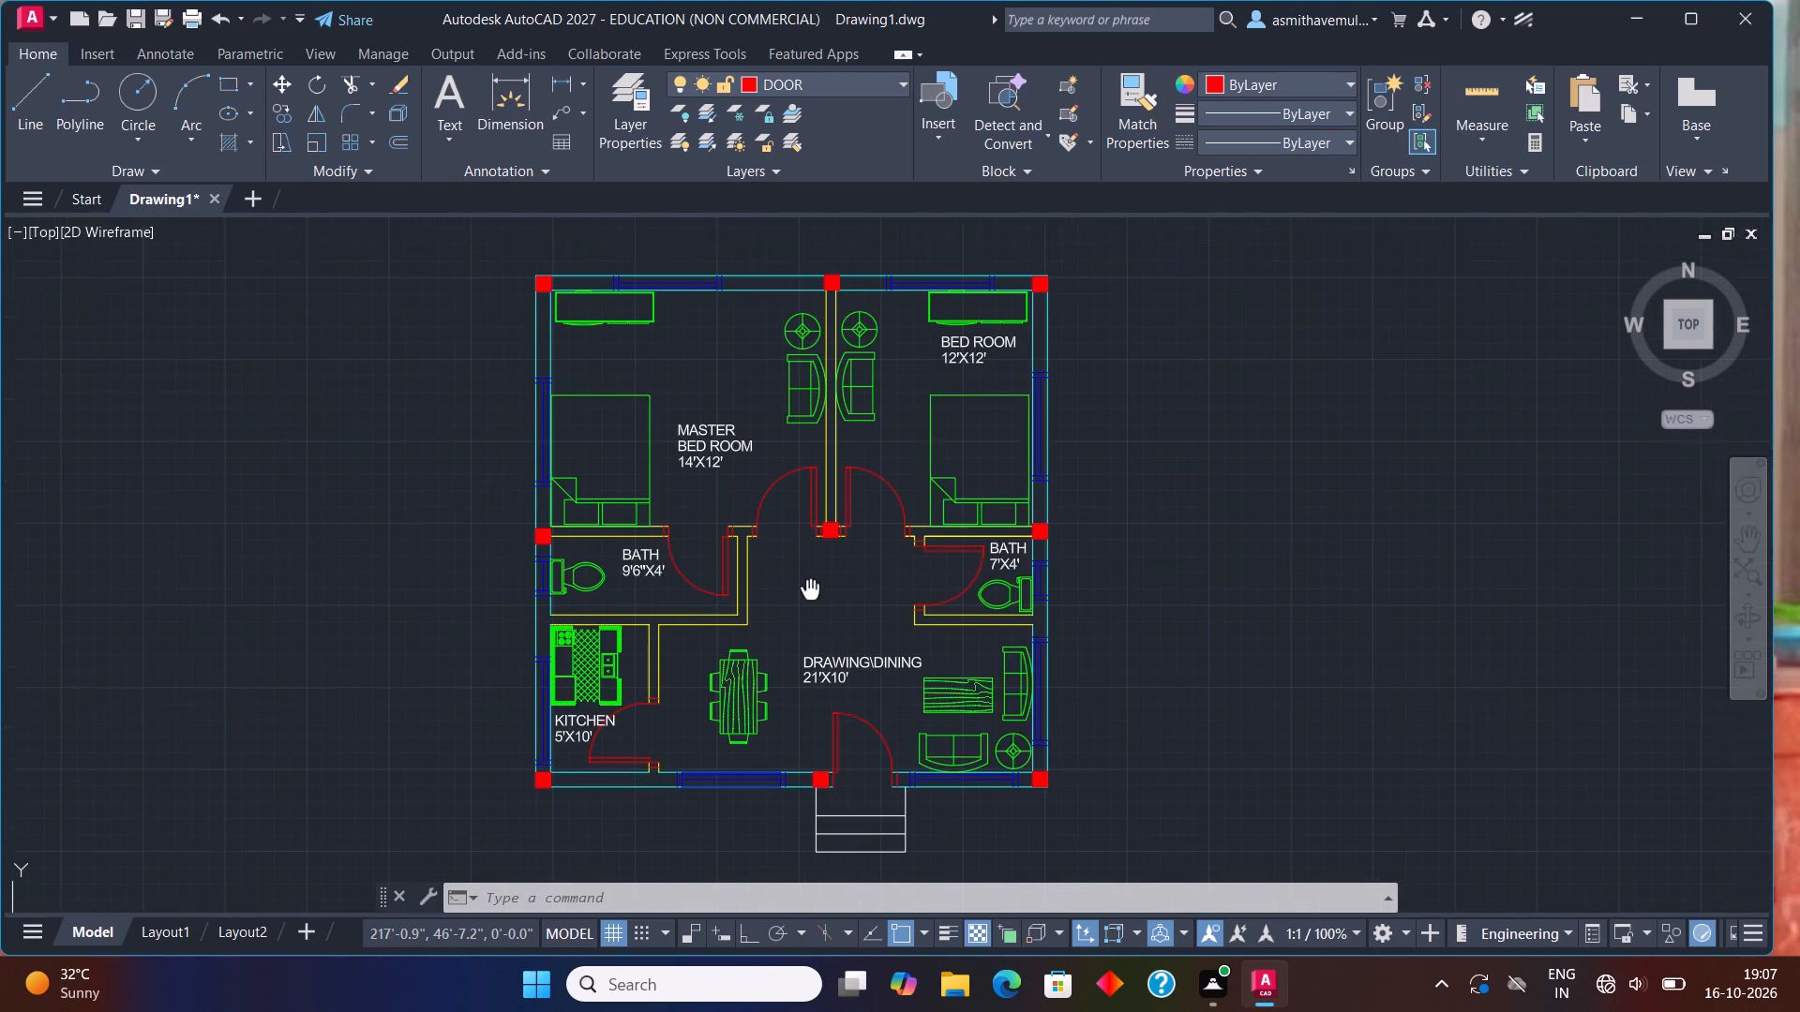
middle_click_drag(797, 611, 781, 640)
scroll(781, 640, "down", 1)
middle_click_drag(787, 645, 786, 627)
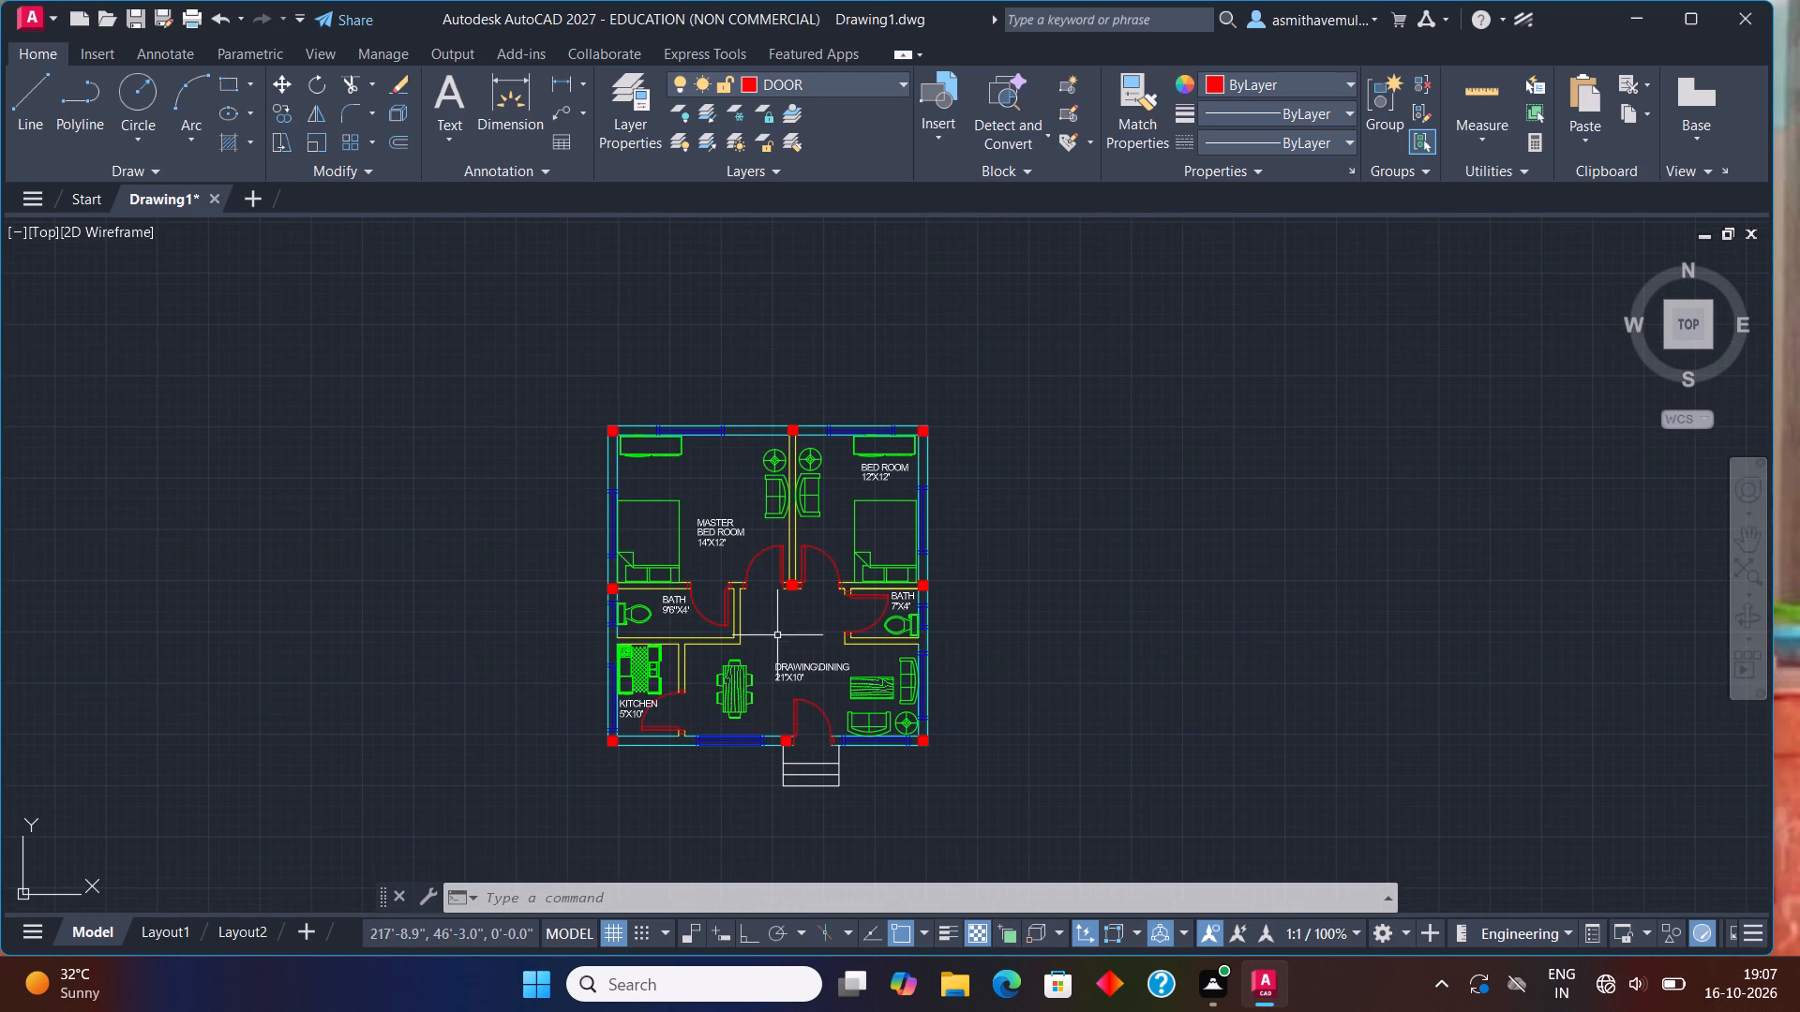
scroll(775, 636, "down", 1)
scroll(760, 647, "up", 2)
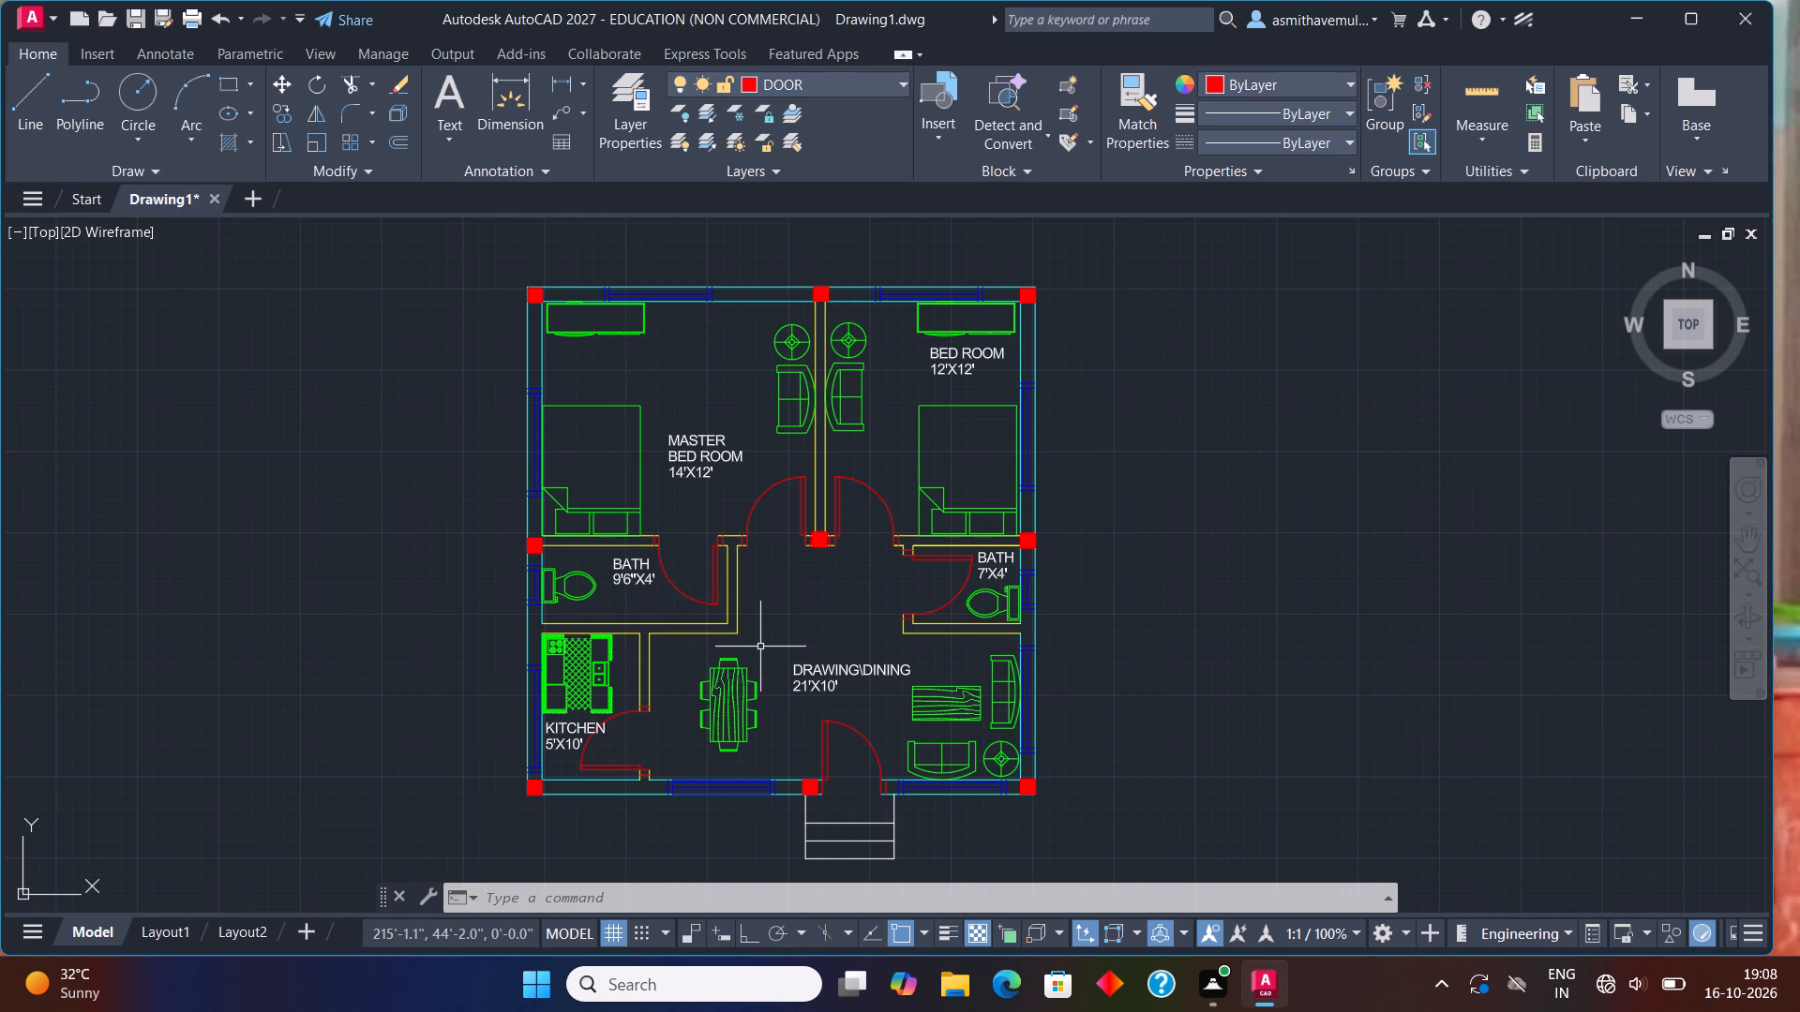
scroll(734, 534, "up", 2)
scroll(737, 502, "down", 3)
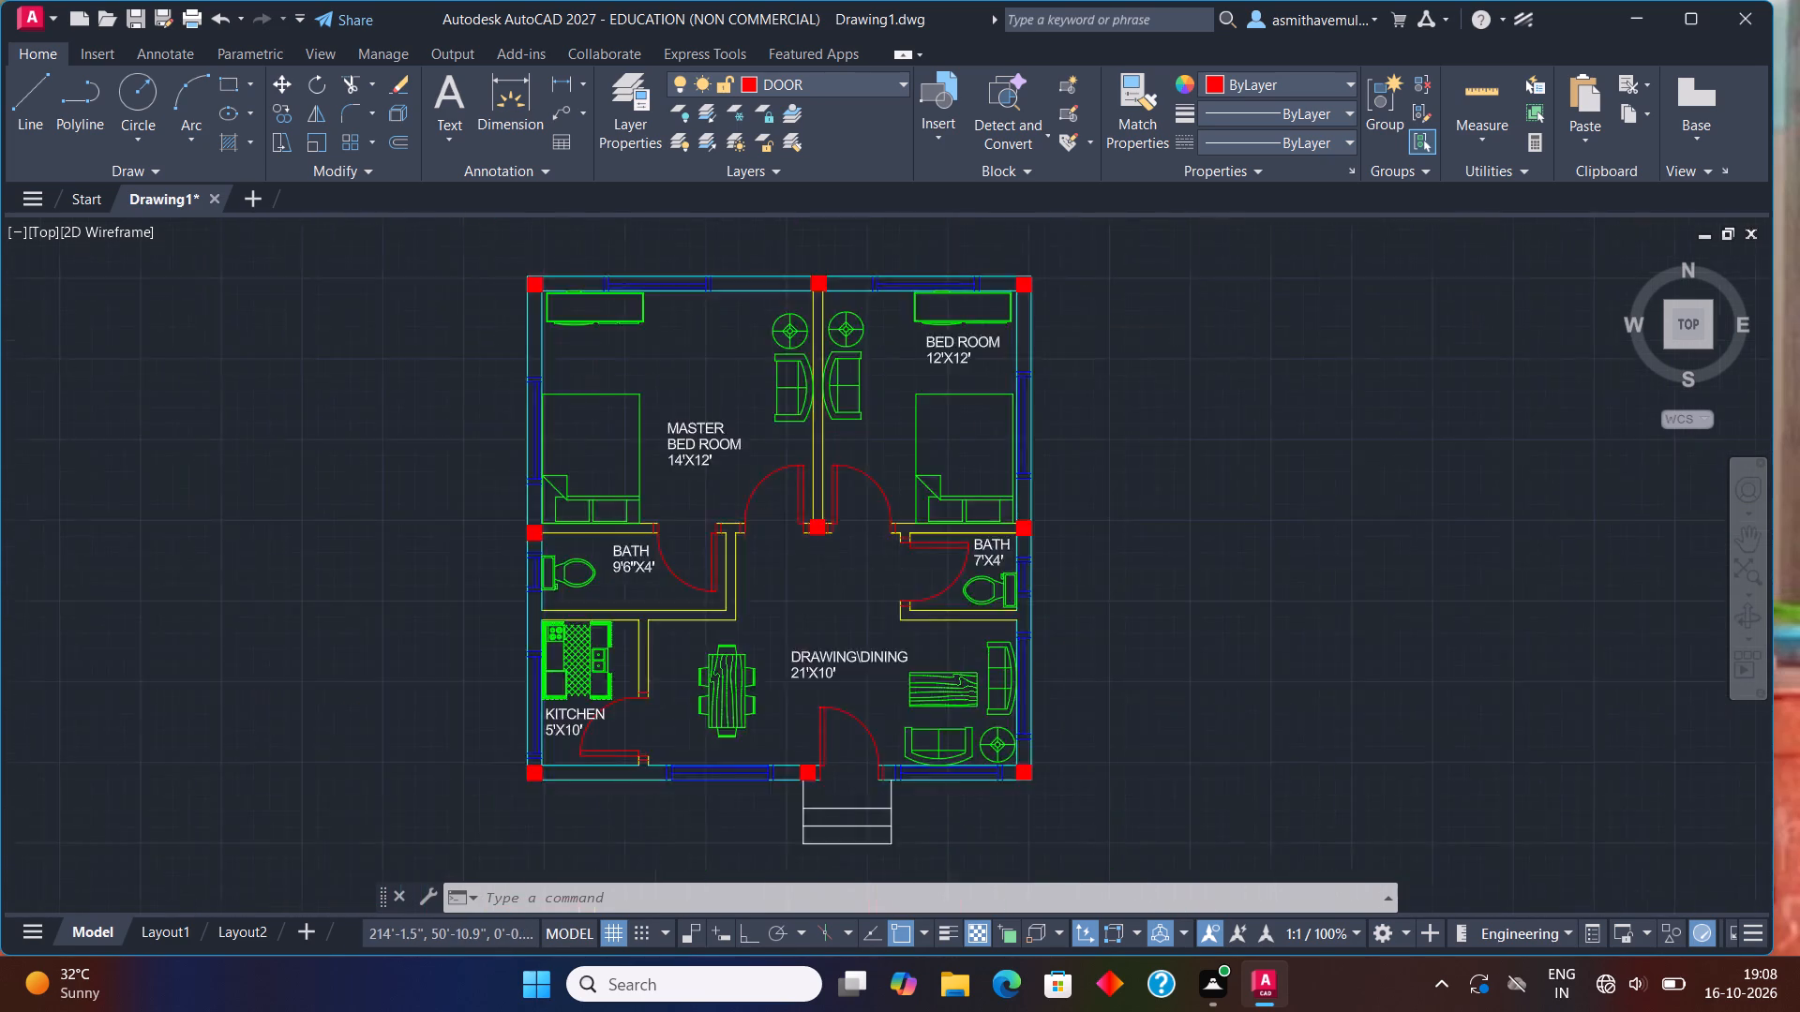
scroll(757, 584, "up", 2)
scroll(758, 584, "down", 4)
scroll(762, 581, "up", 2)
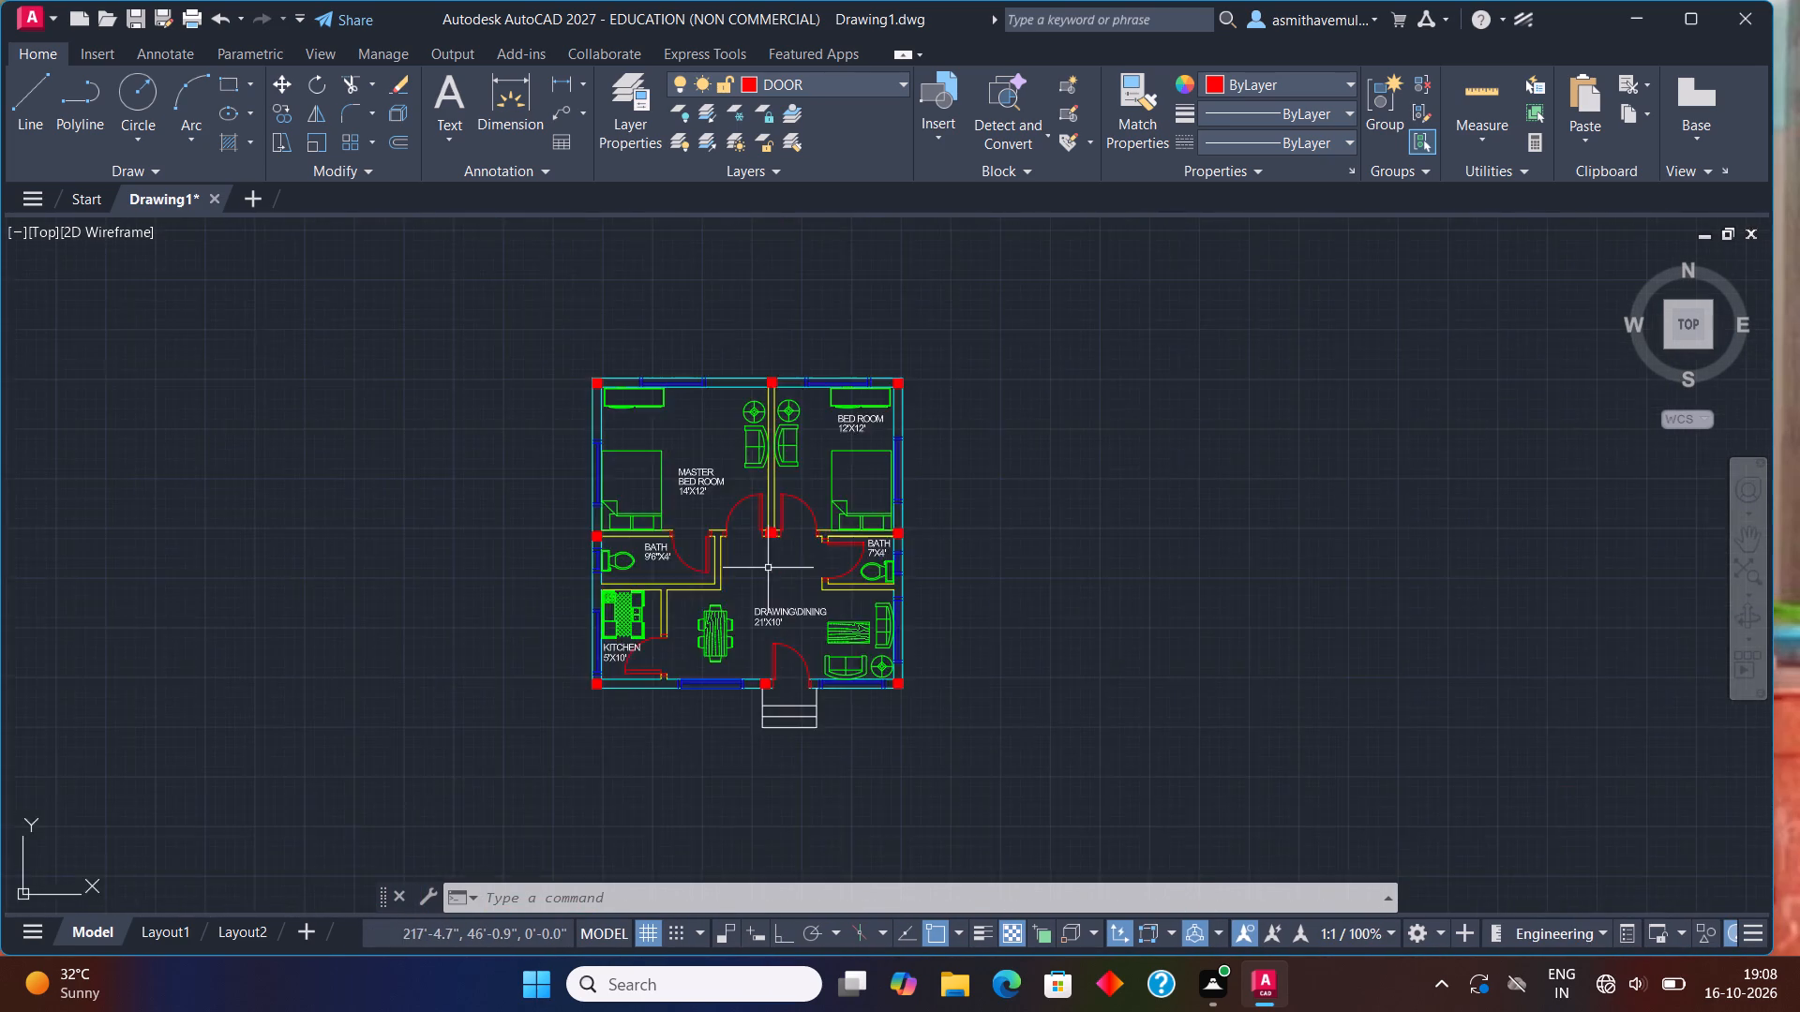
scroll(768, 567, "up", 2)
scroll(1135, 593, "down", 2)
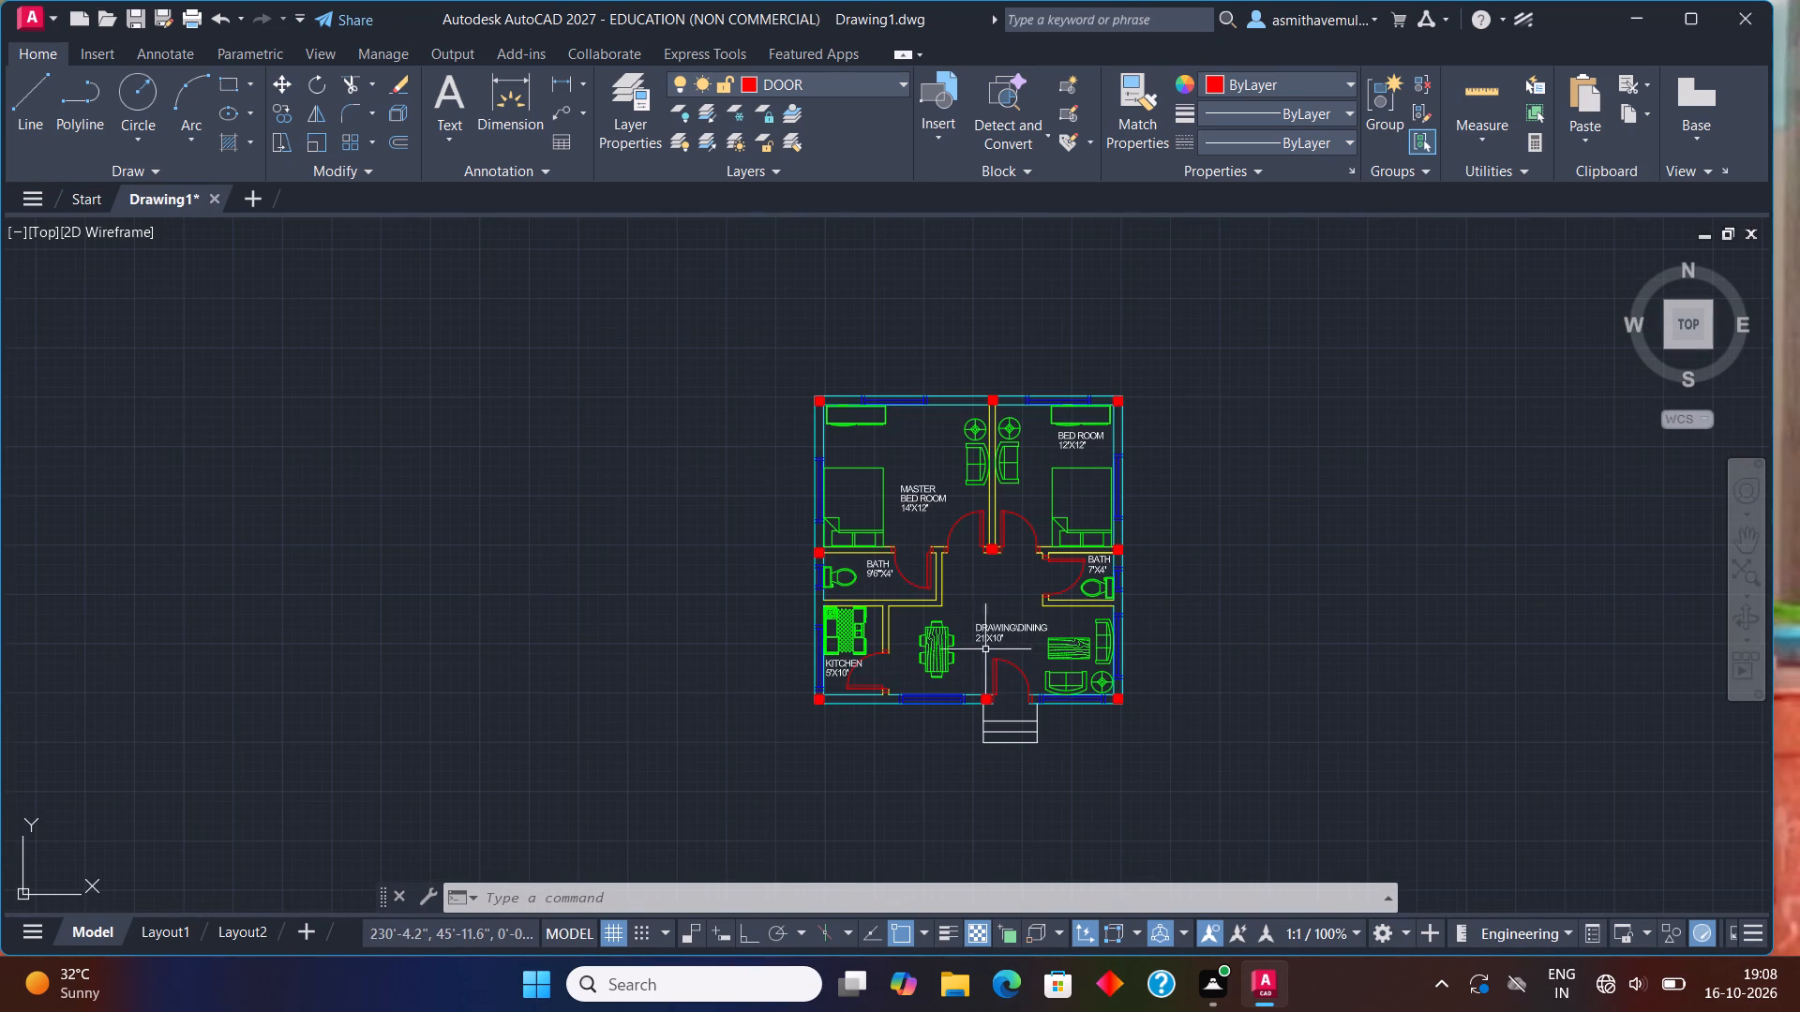
middle_click_drag(794, 585, 497, 522)
scroll(511, 516, "up", 1)
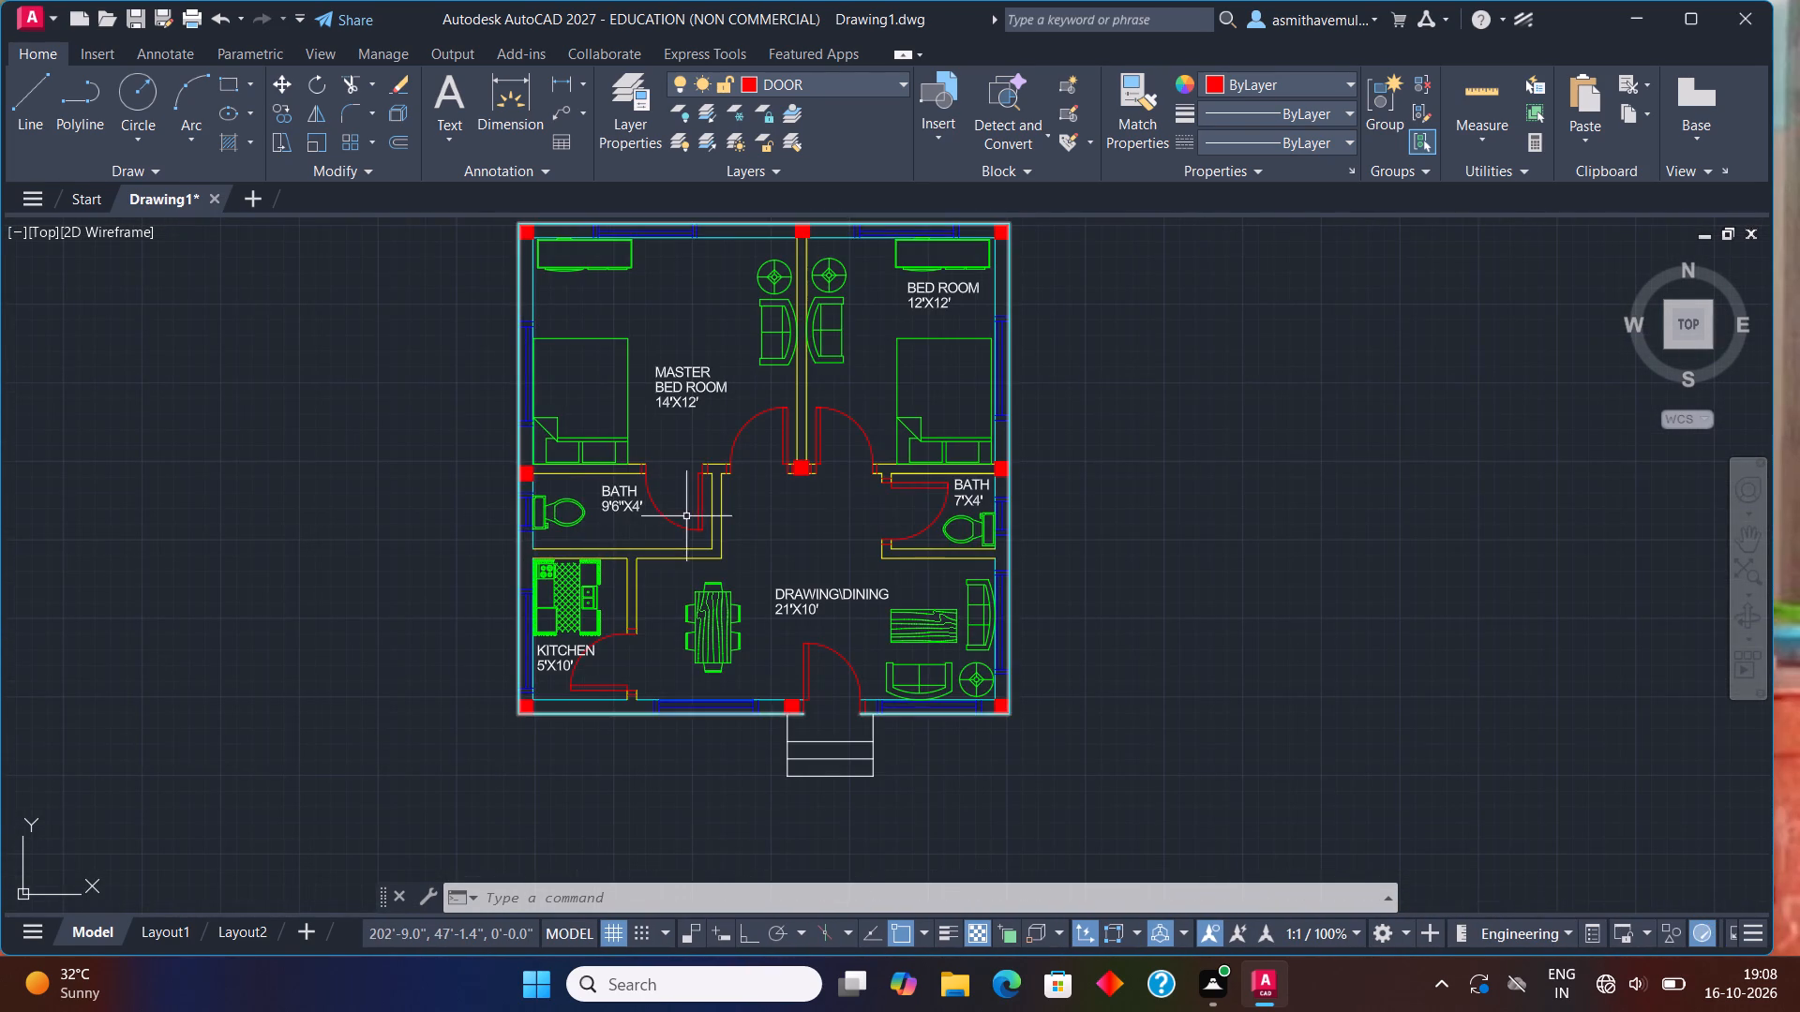
middle_click_drag(772, 506, 478, 623)
middle_click_drag(557, 597, 847, 449)
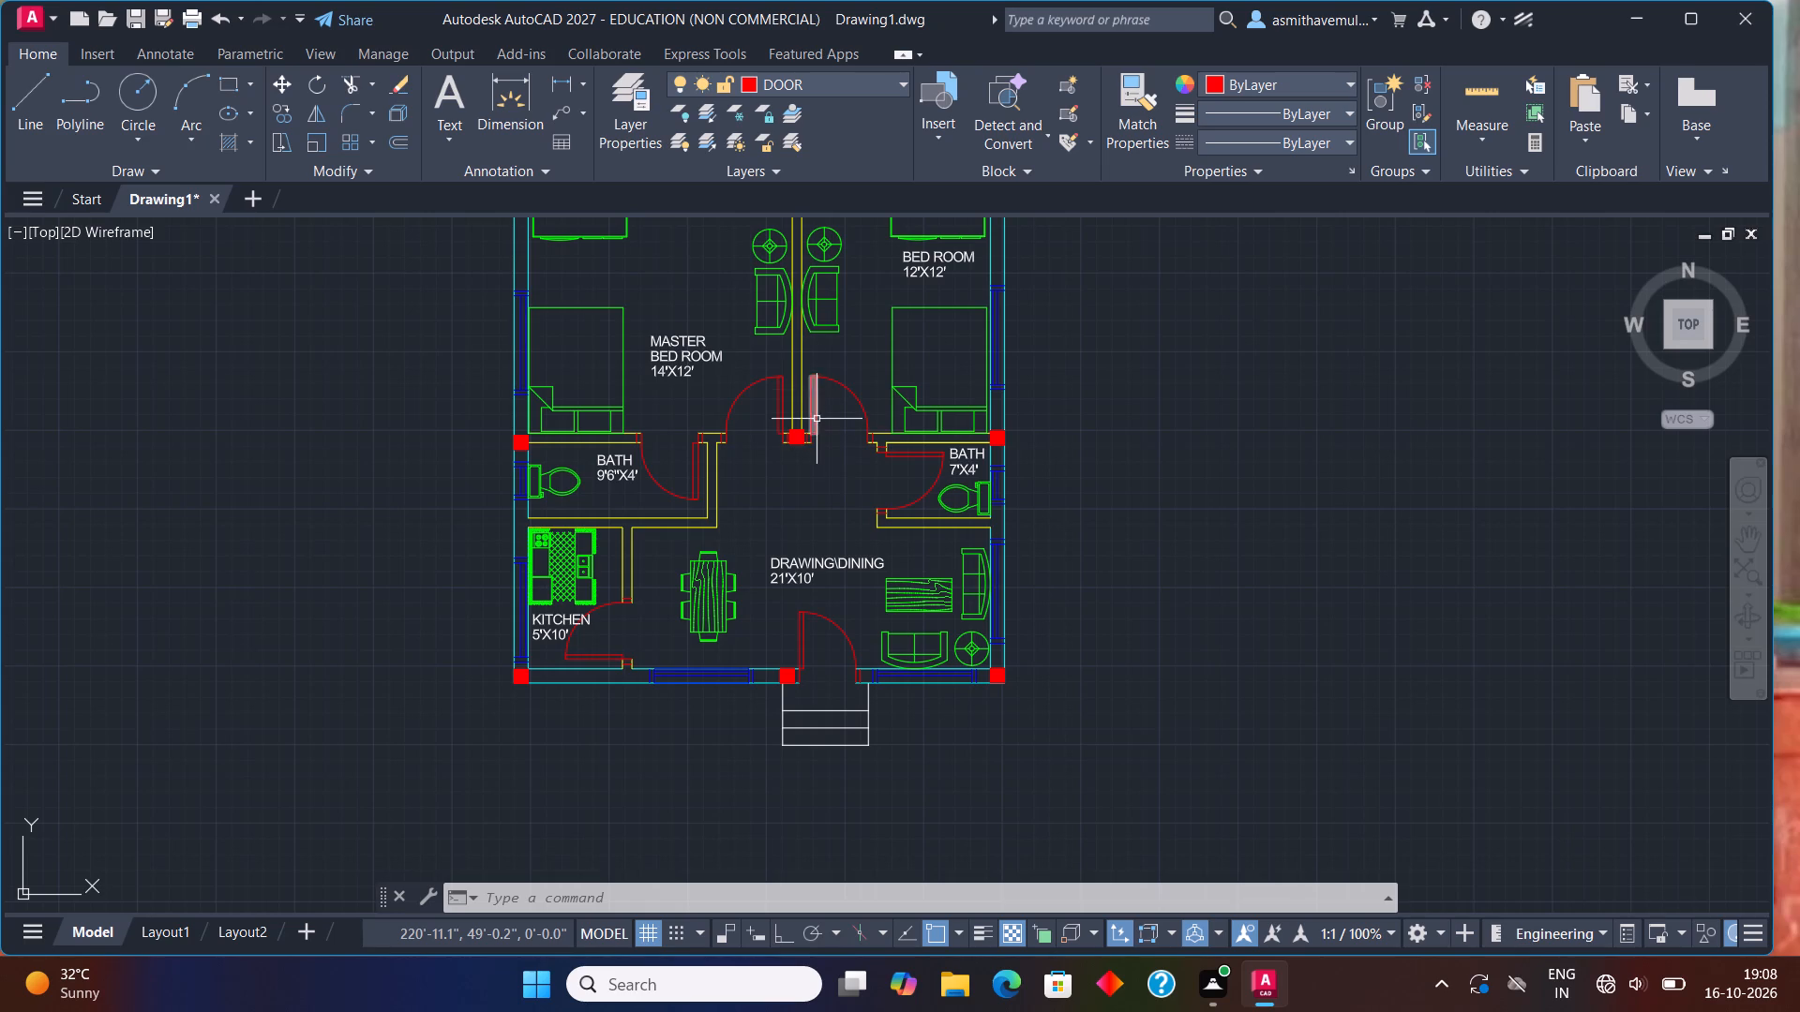
Make FURNITURE the current layer.
left_click(817, 78)
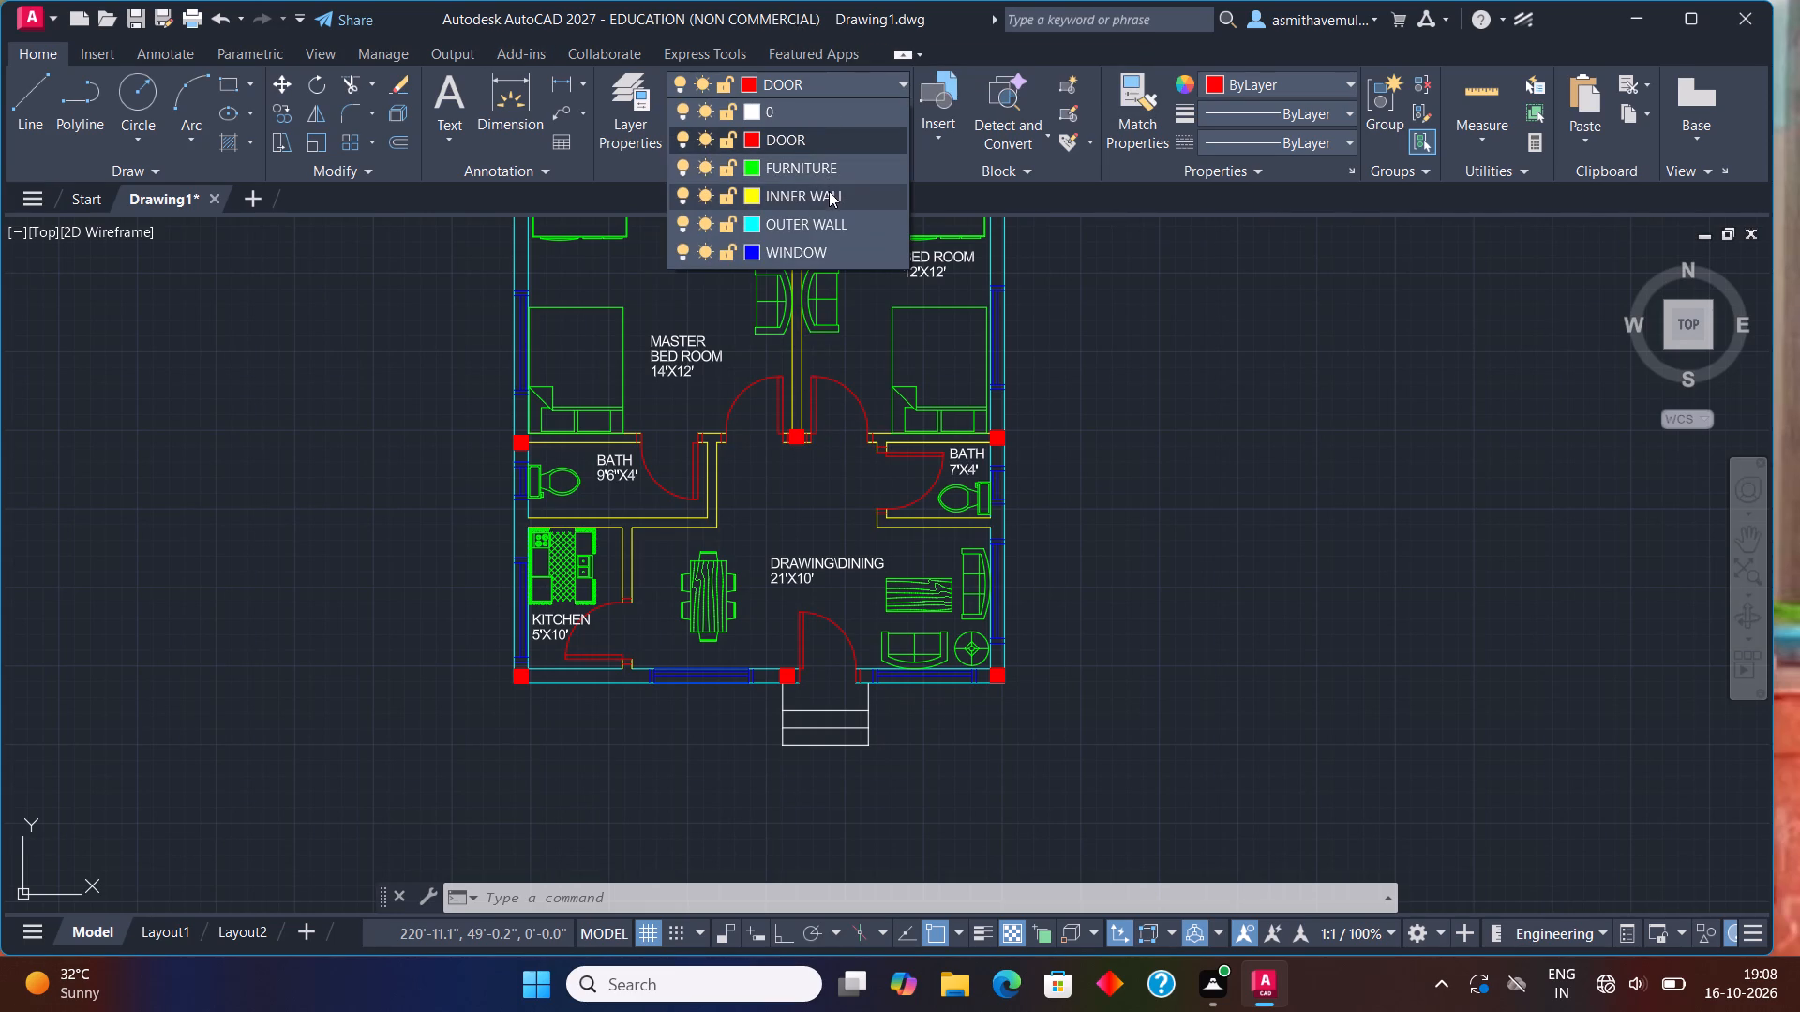
left_click(830, 175)
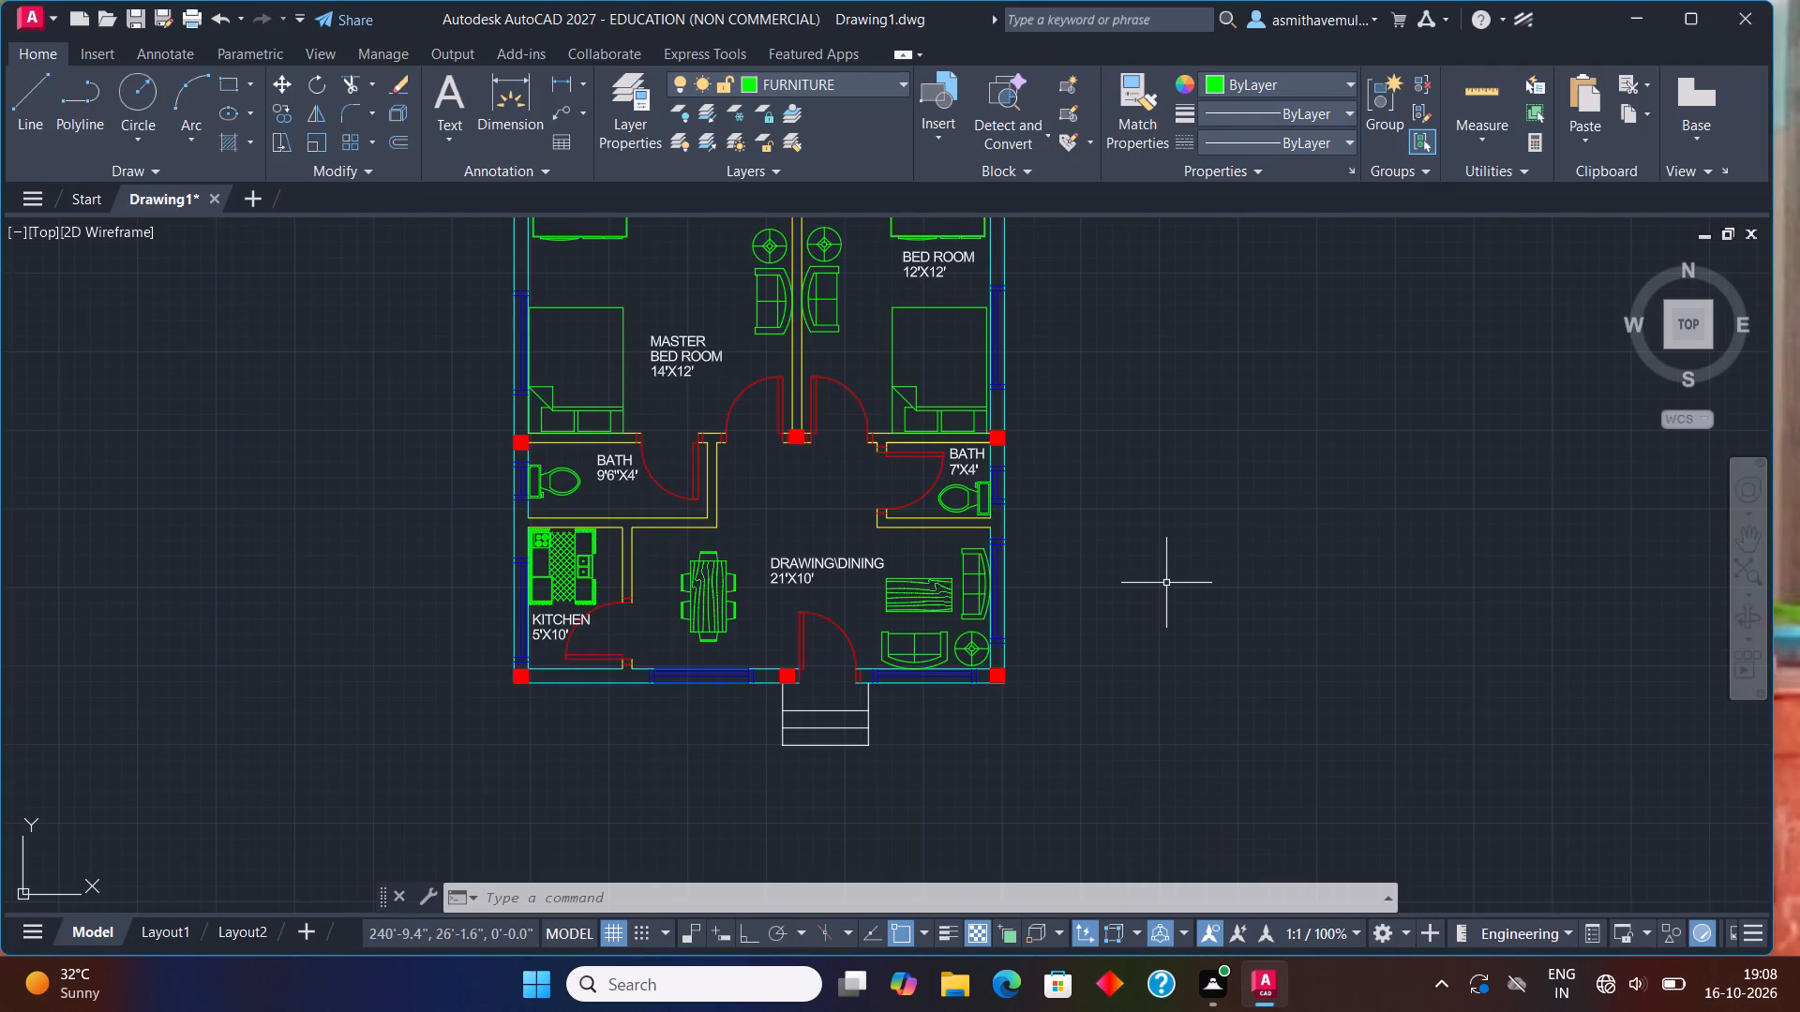
Examine the DesignCenter blocks of the Home - Space Planner and House Designer sample drawings for a suitable fixture.
key("ctrl+2")
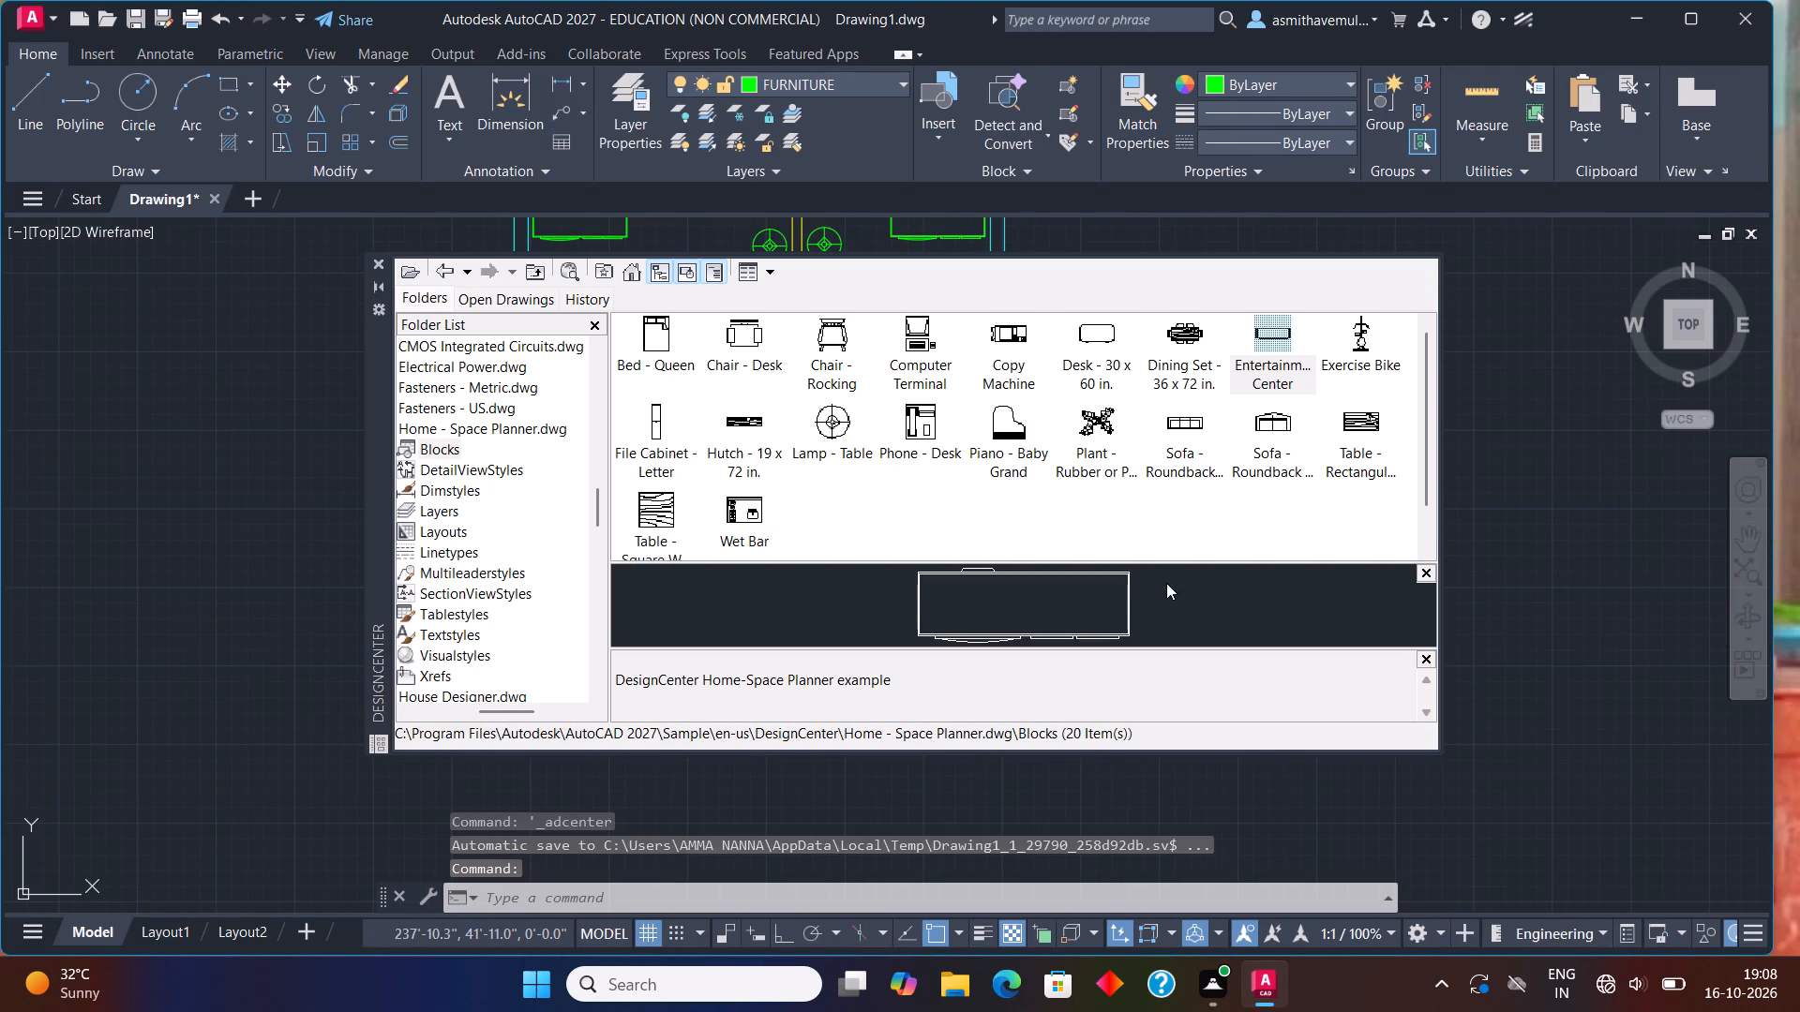
left_click(631, 277)
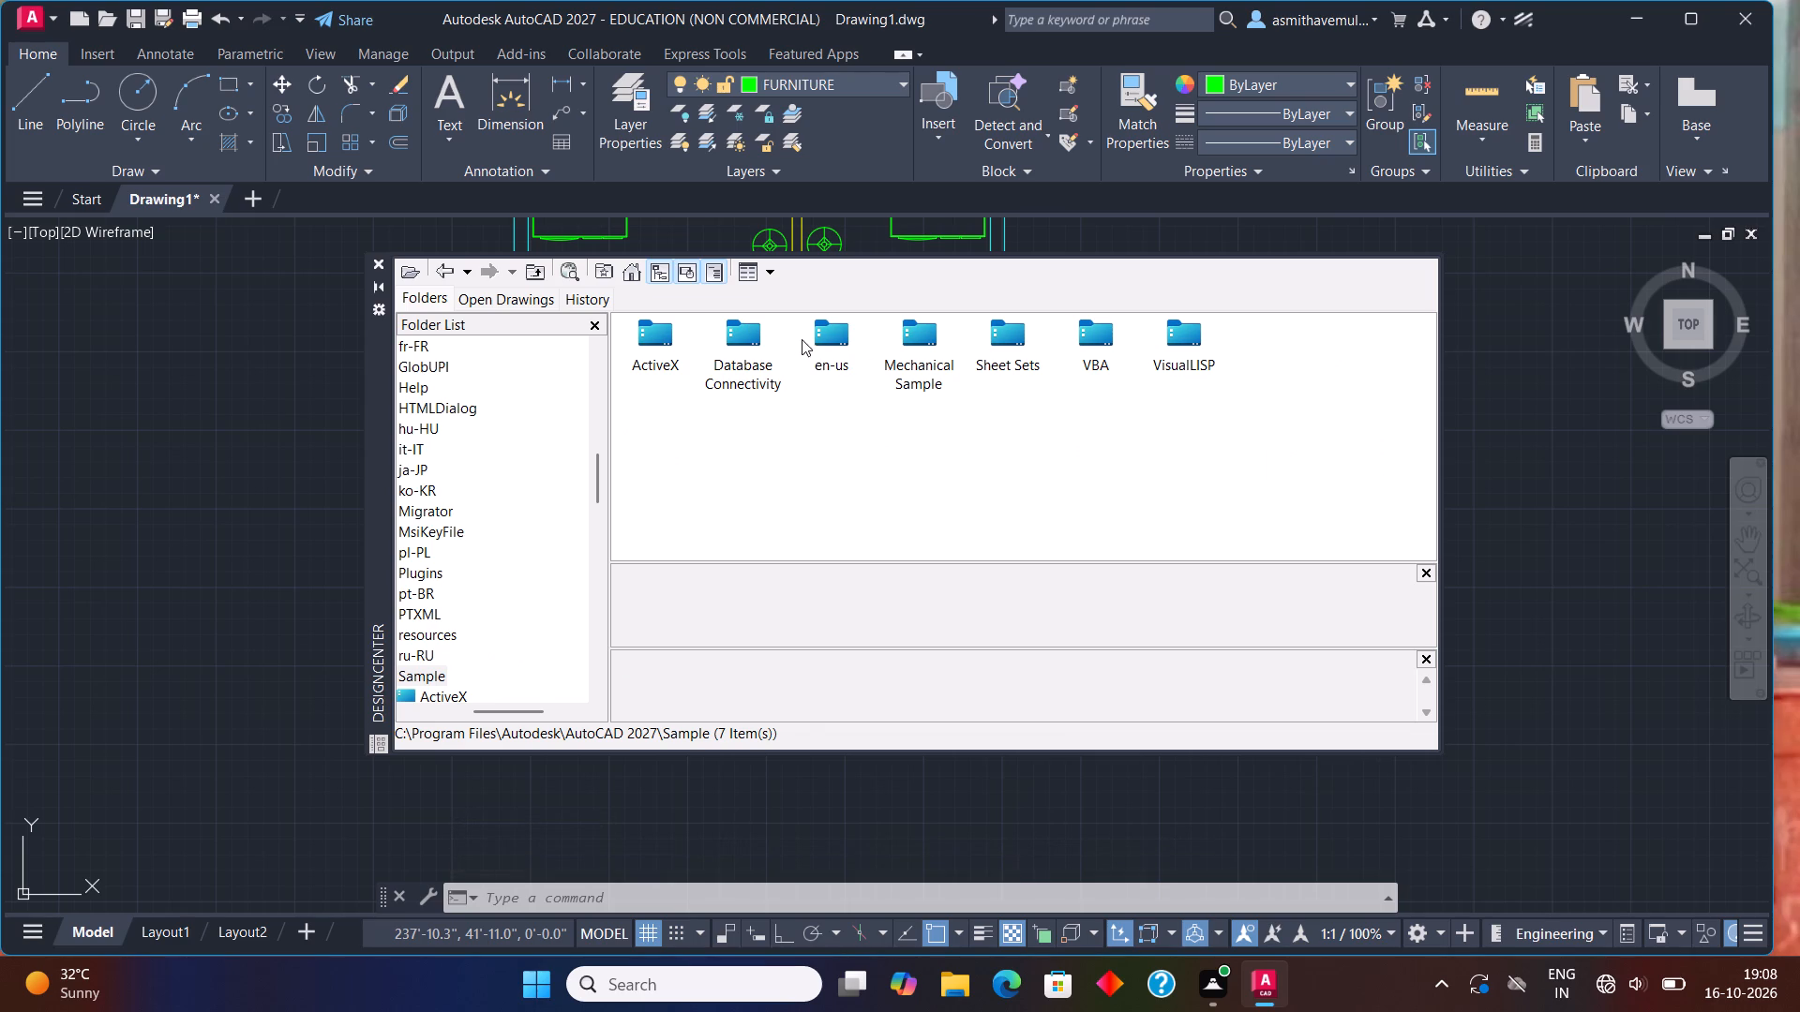
double_click(821, 336)
double_click(627, 349)
double_click(645, 325)
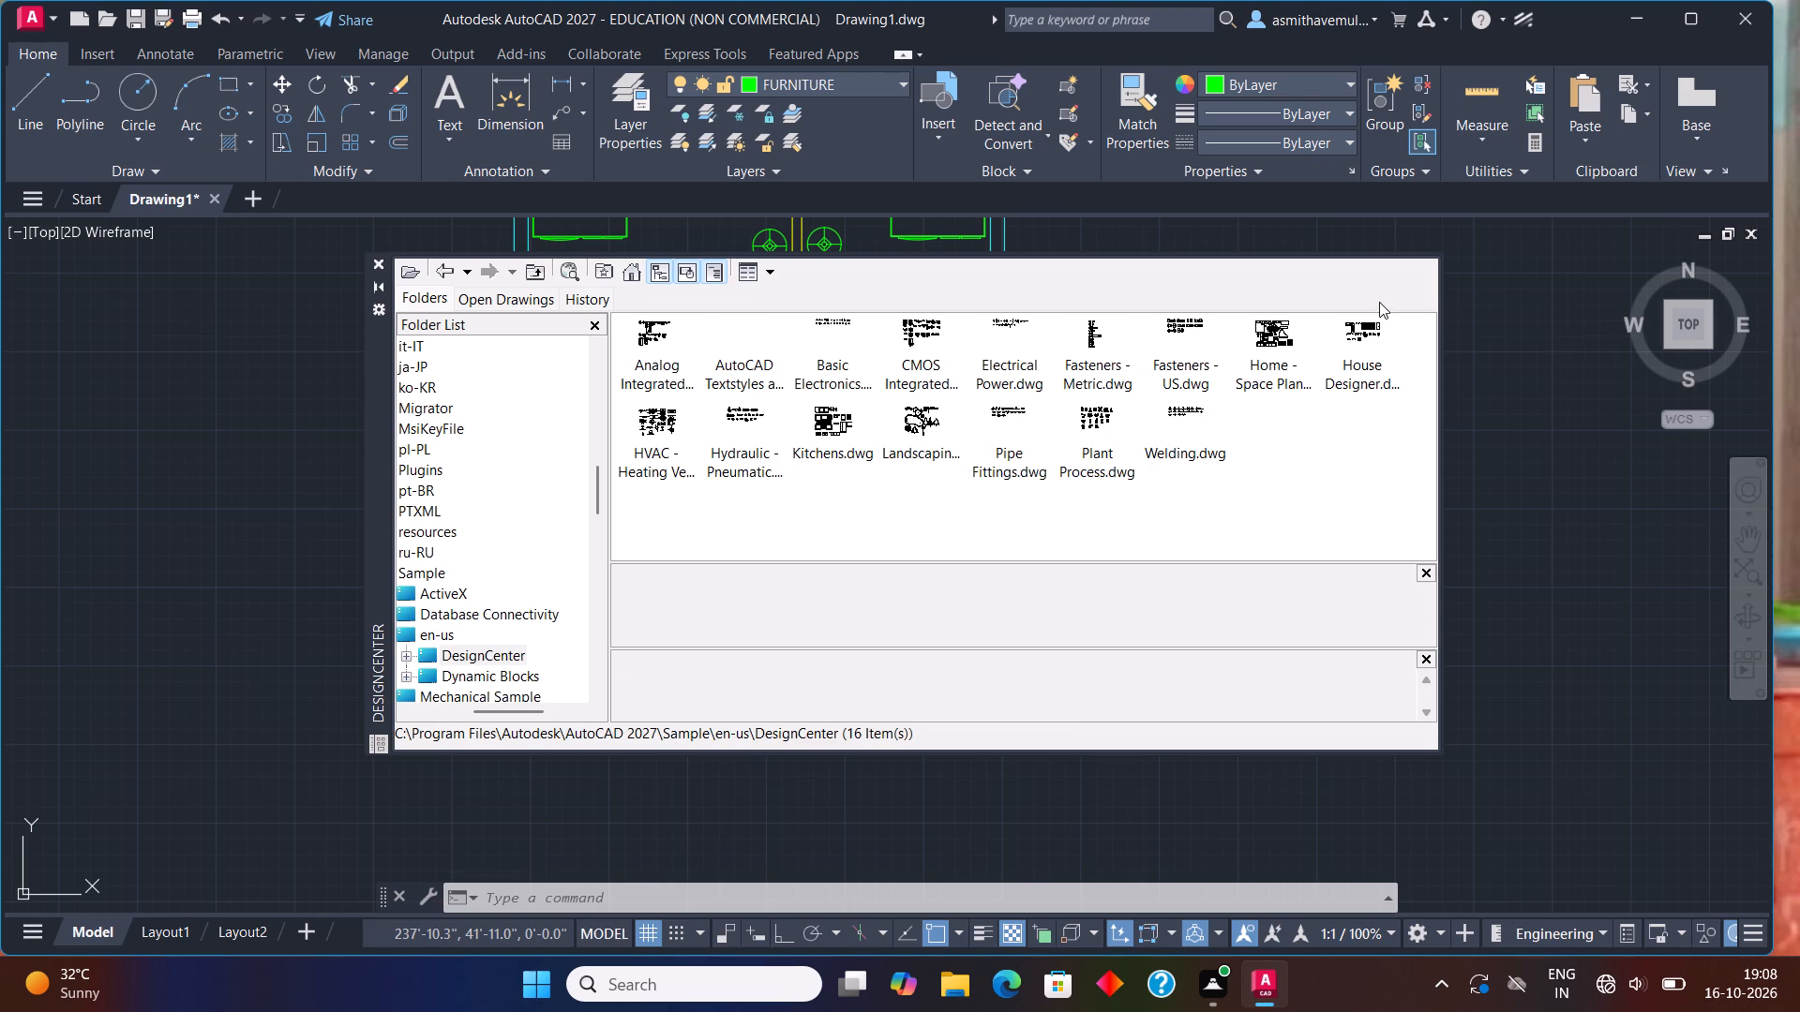
double_click(1267, 342)
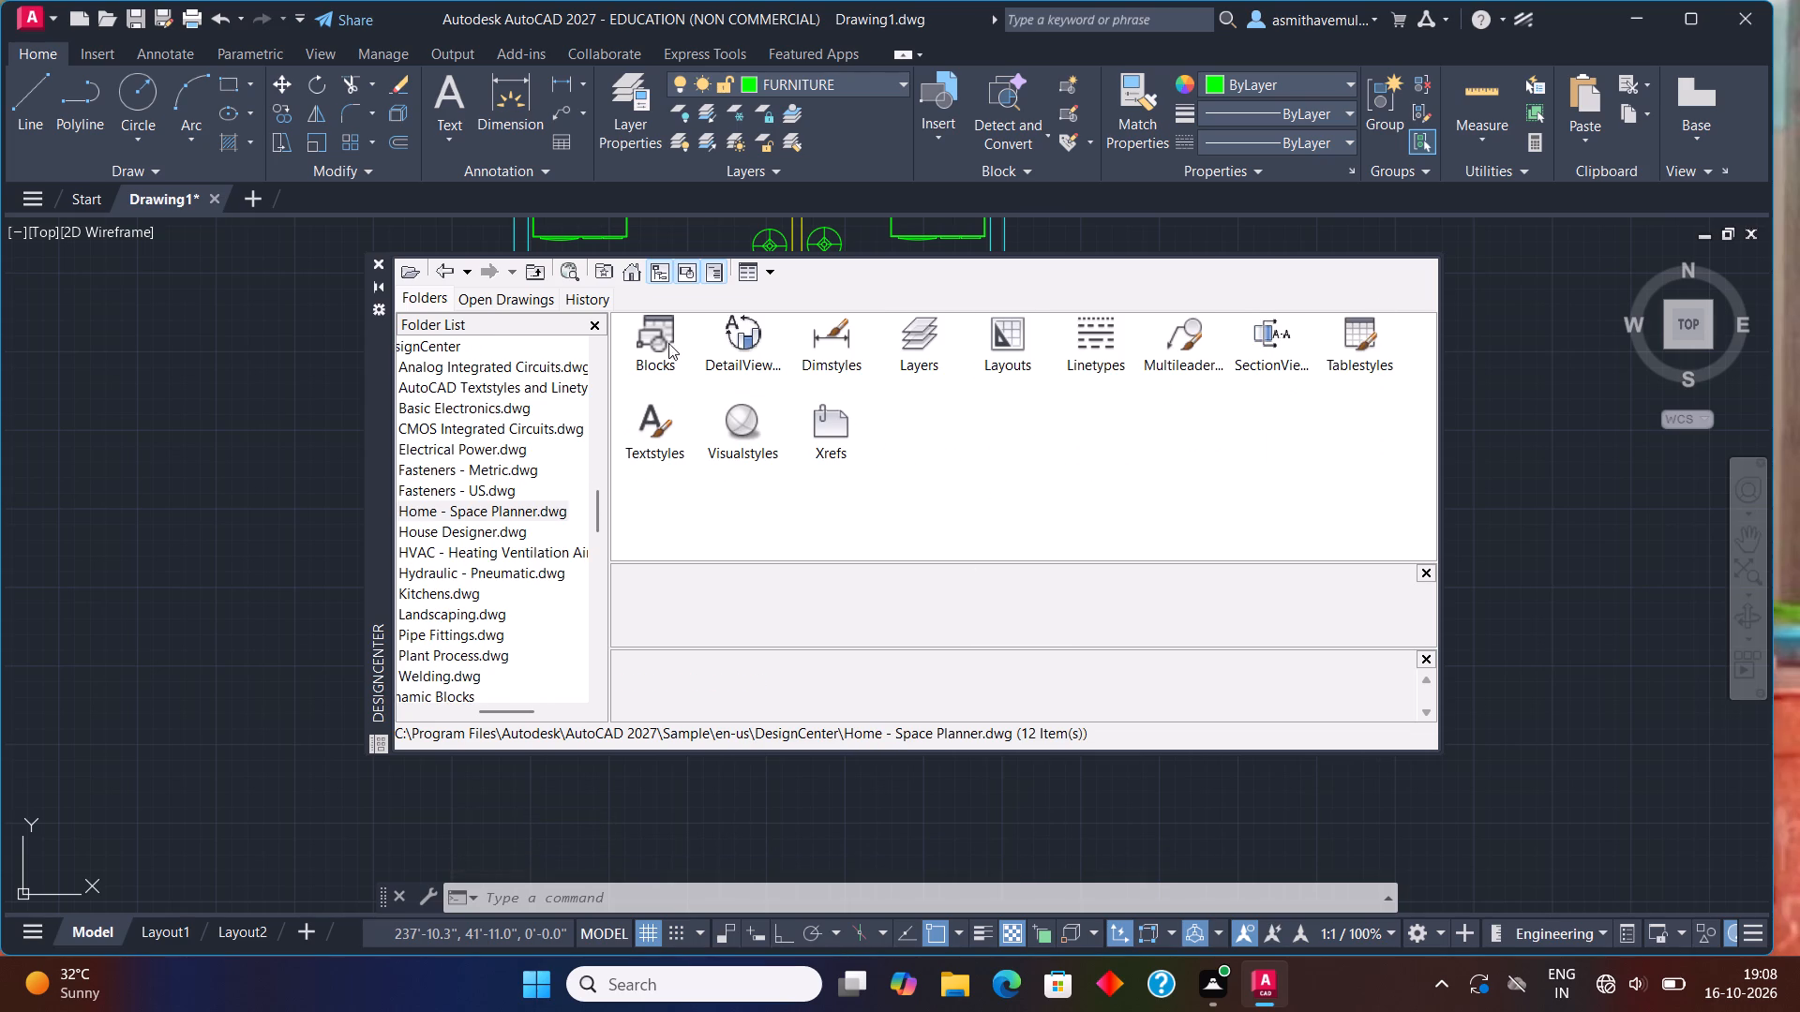
double_click(668, 339)
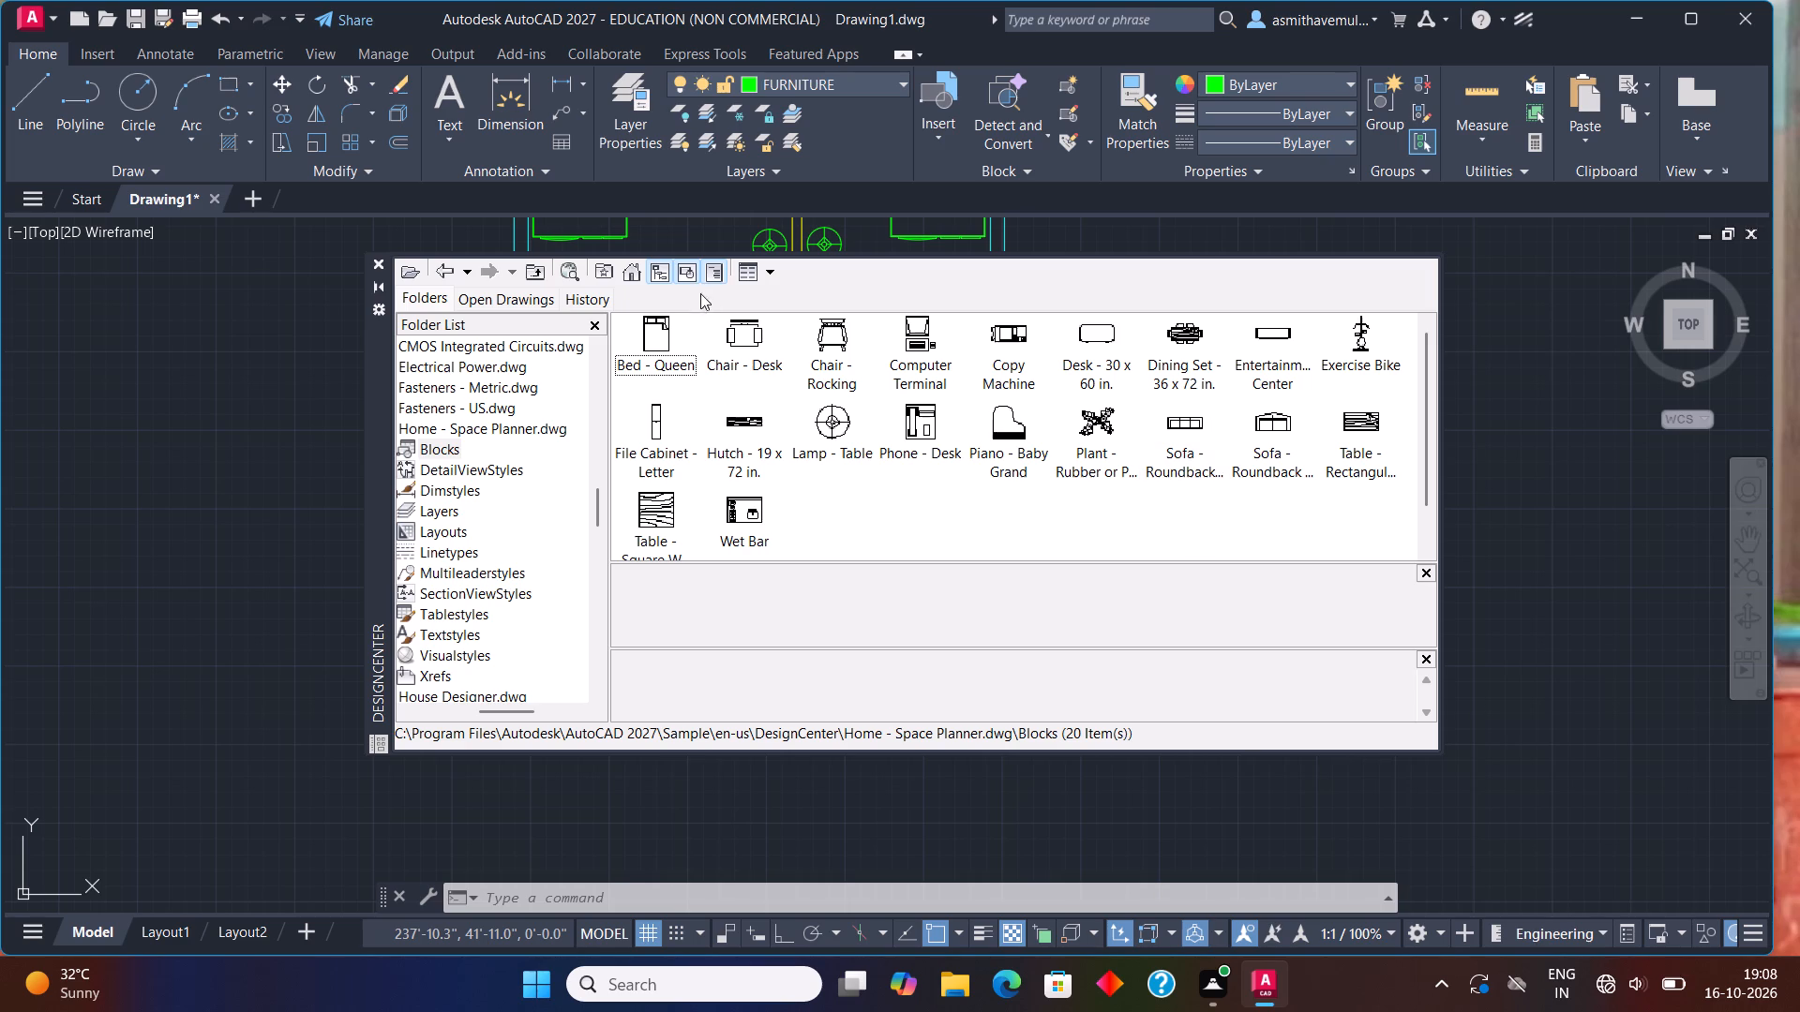
left_click(634, 274)
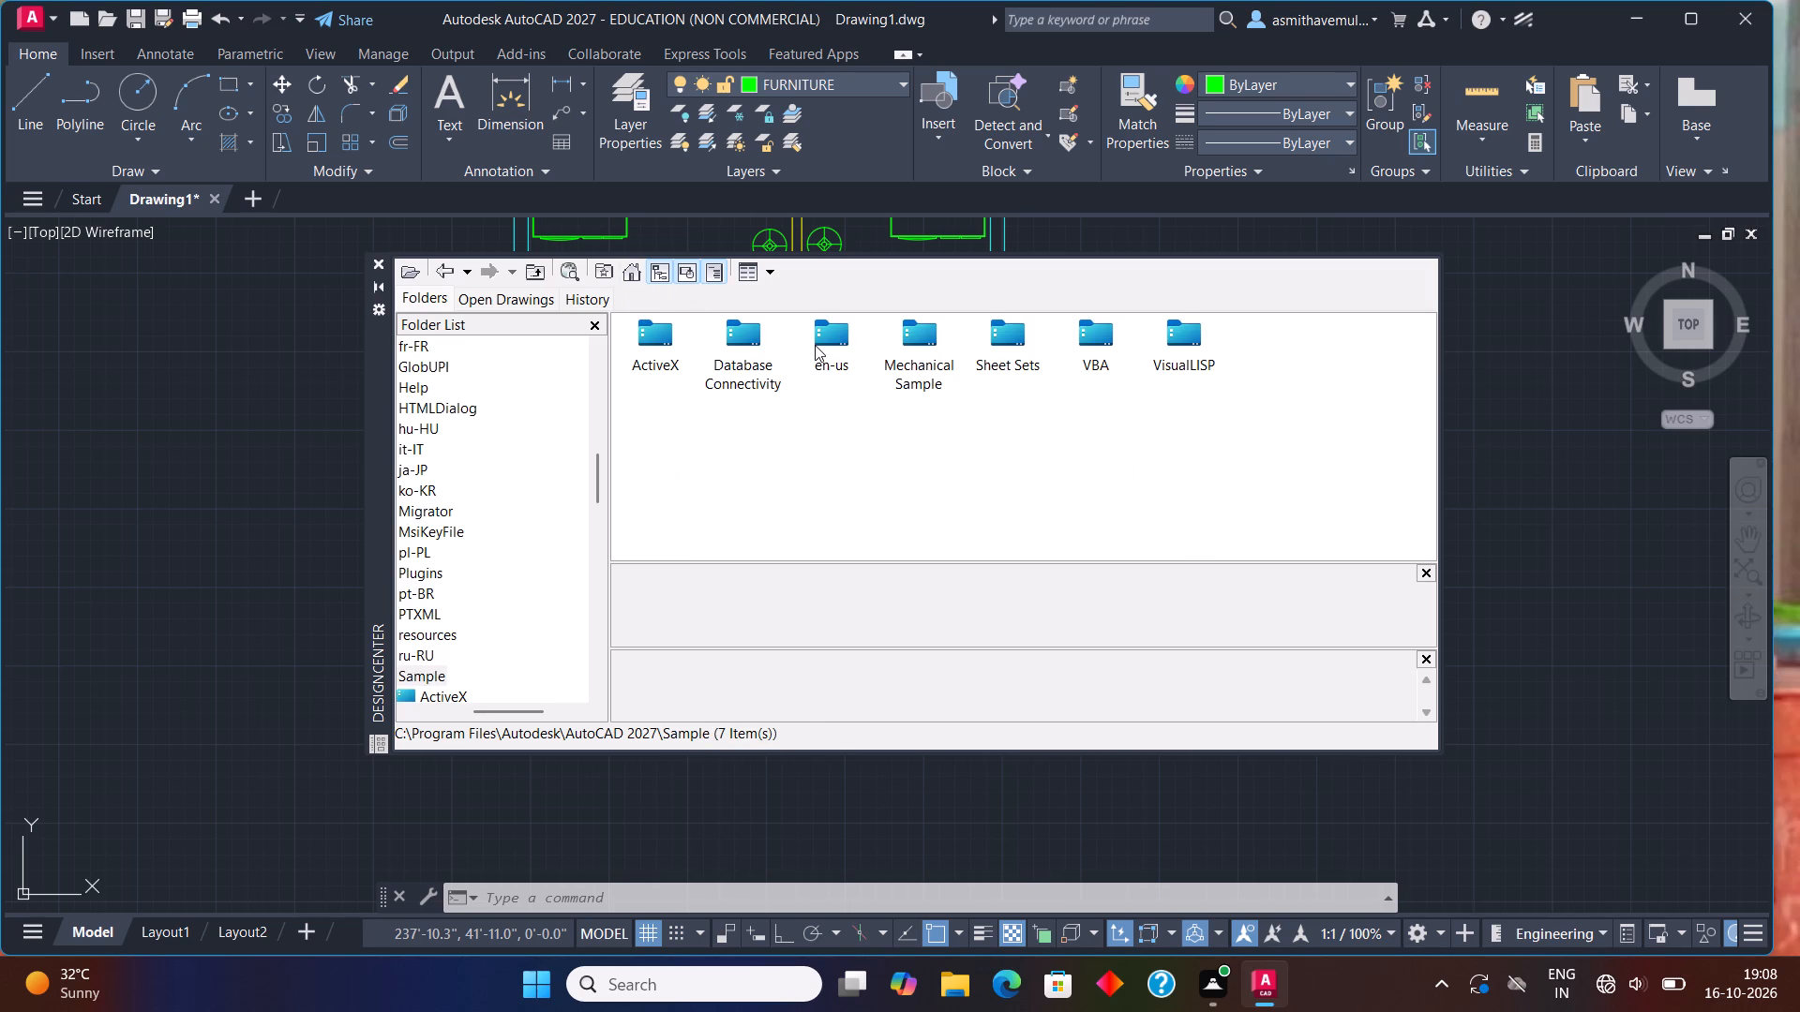
double_click(815, 345)
double_click(642, 342)
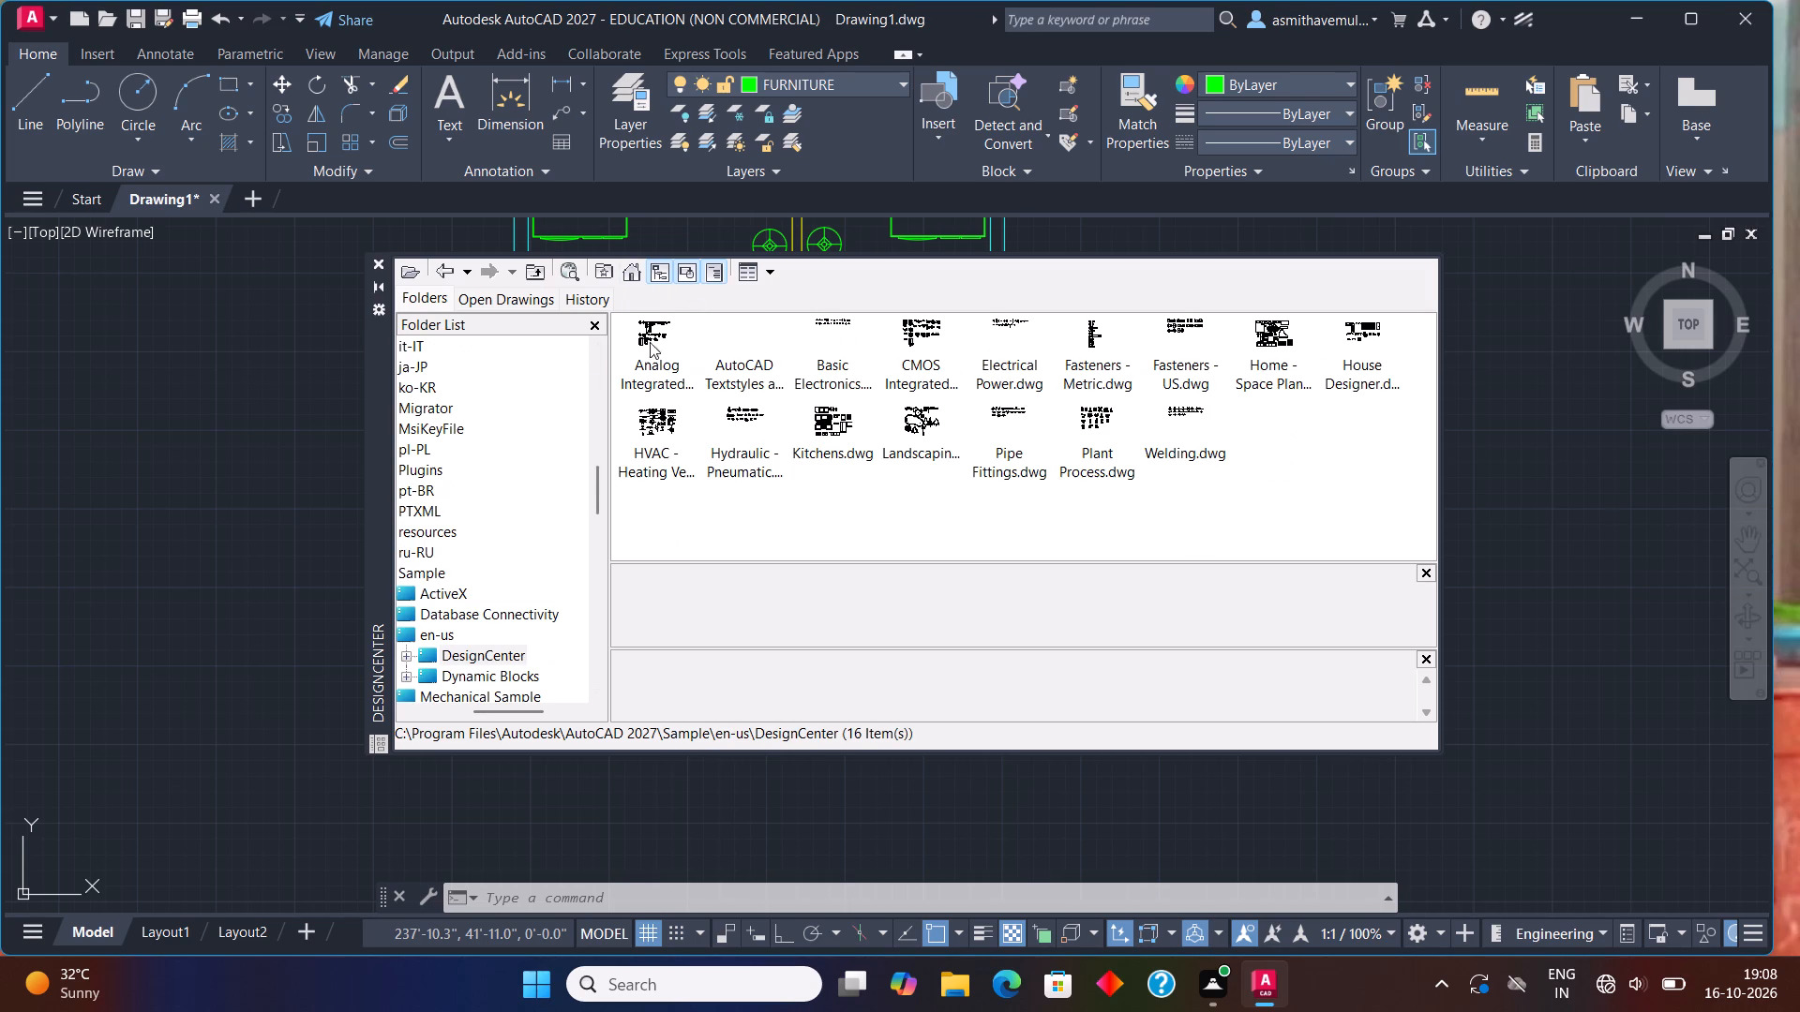
double_click(1344, 339)
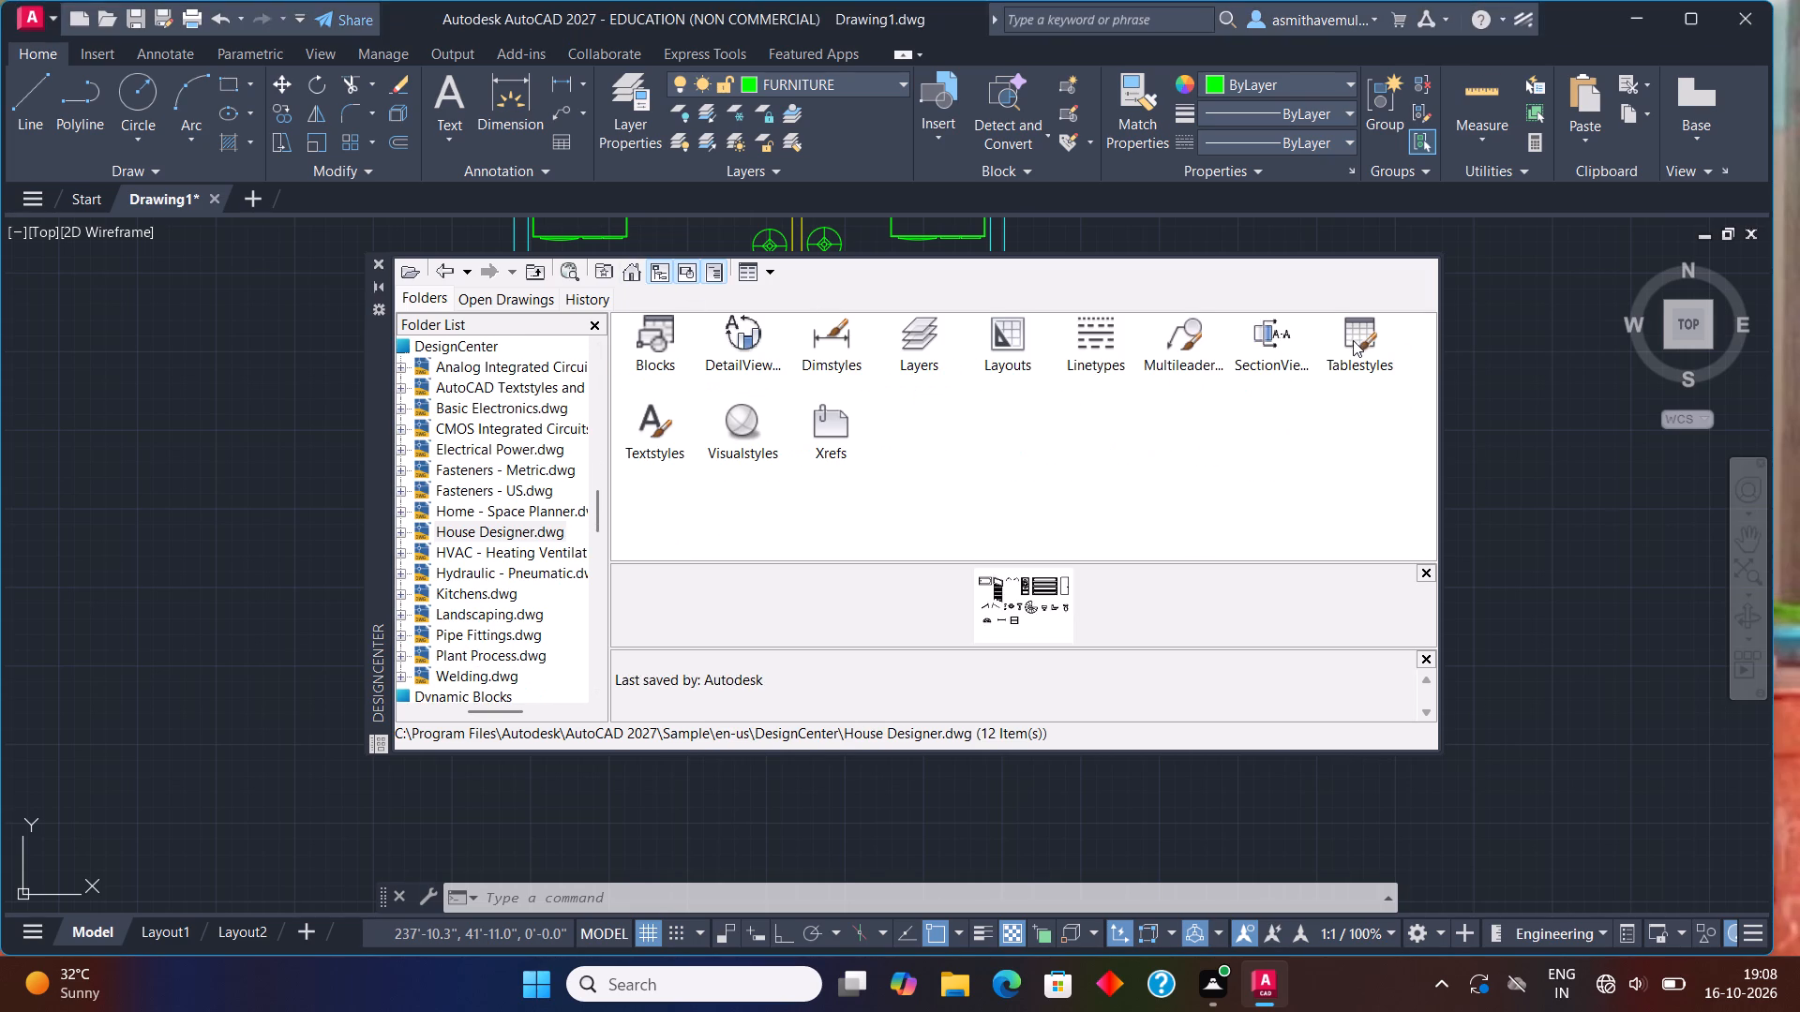
double_click(642, 344)
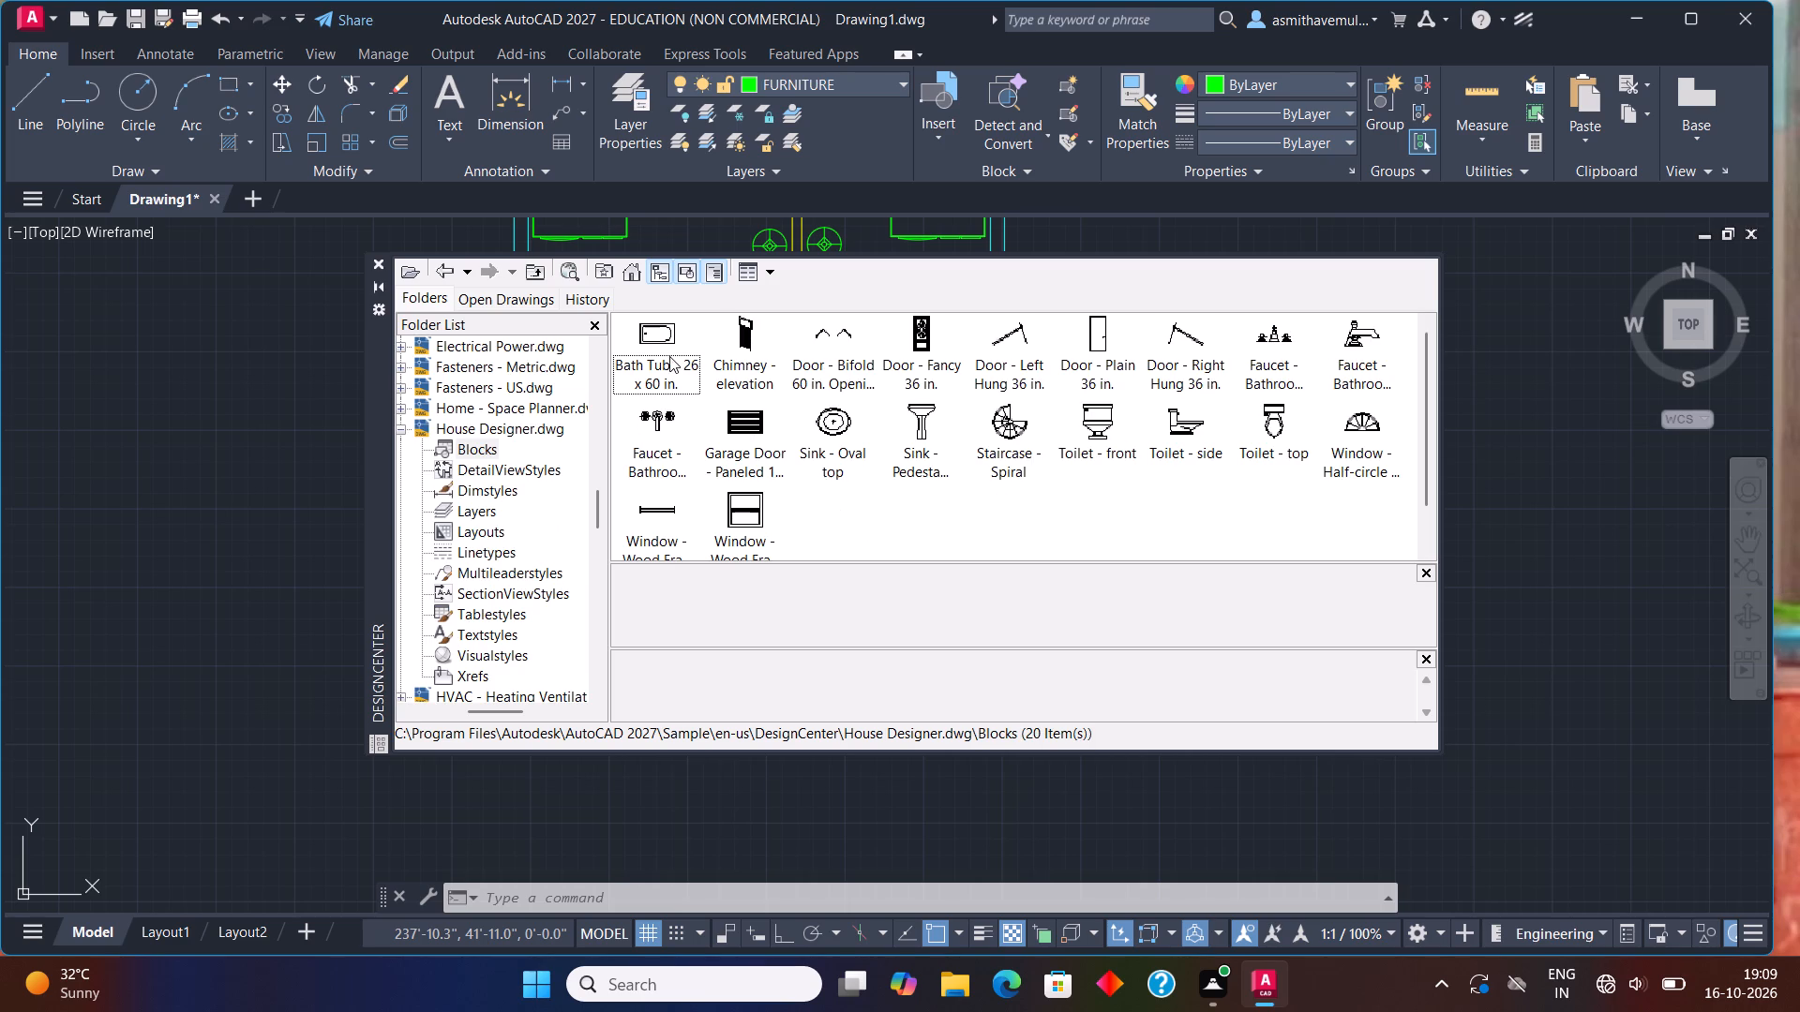
Insert the single 30 in top-view sink from the Kitchens.dwg blocks into the empty space west of the house and close DesignCenter.
left_click(632, 264)
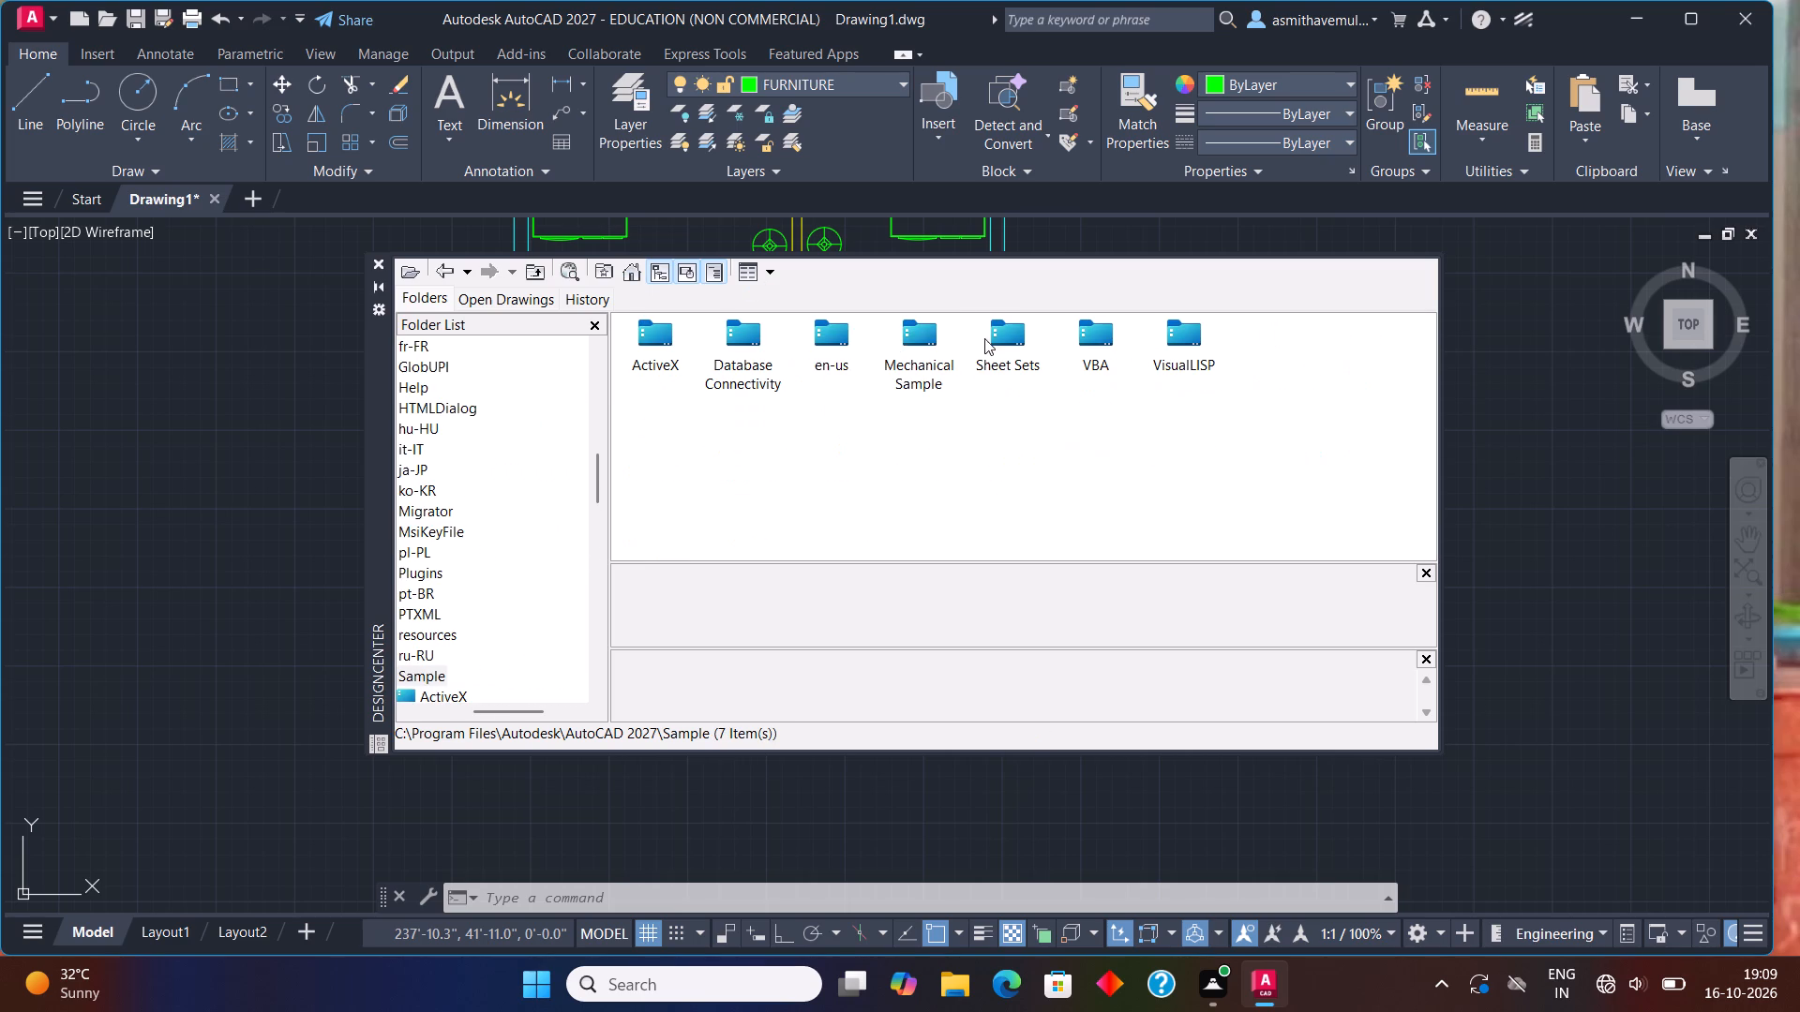
double_click(831, 348)
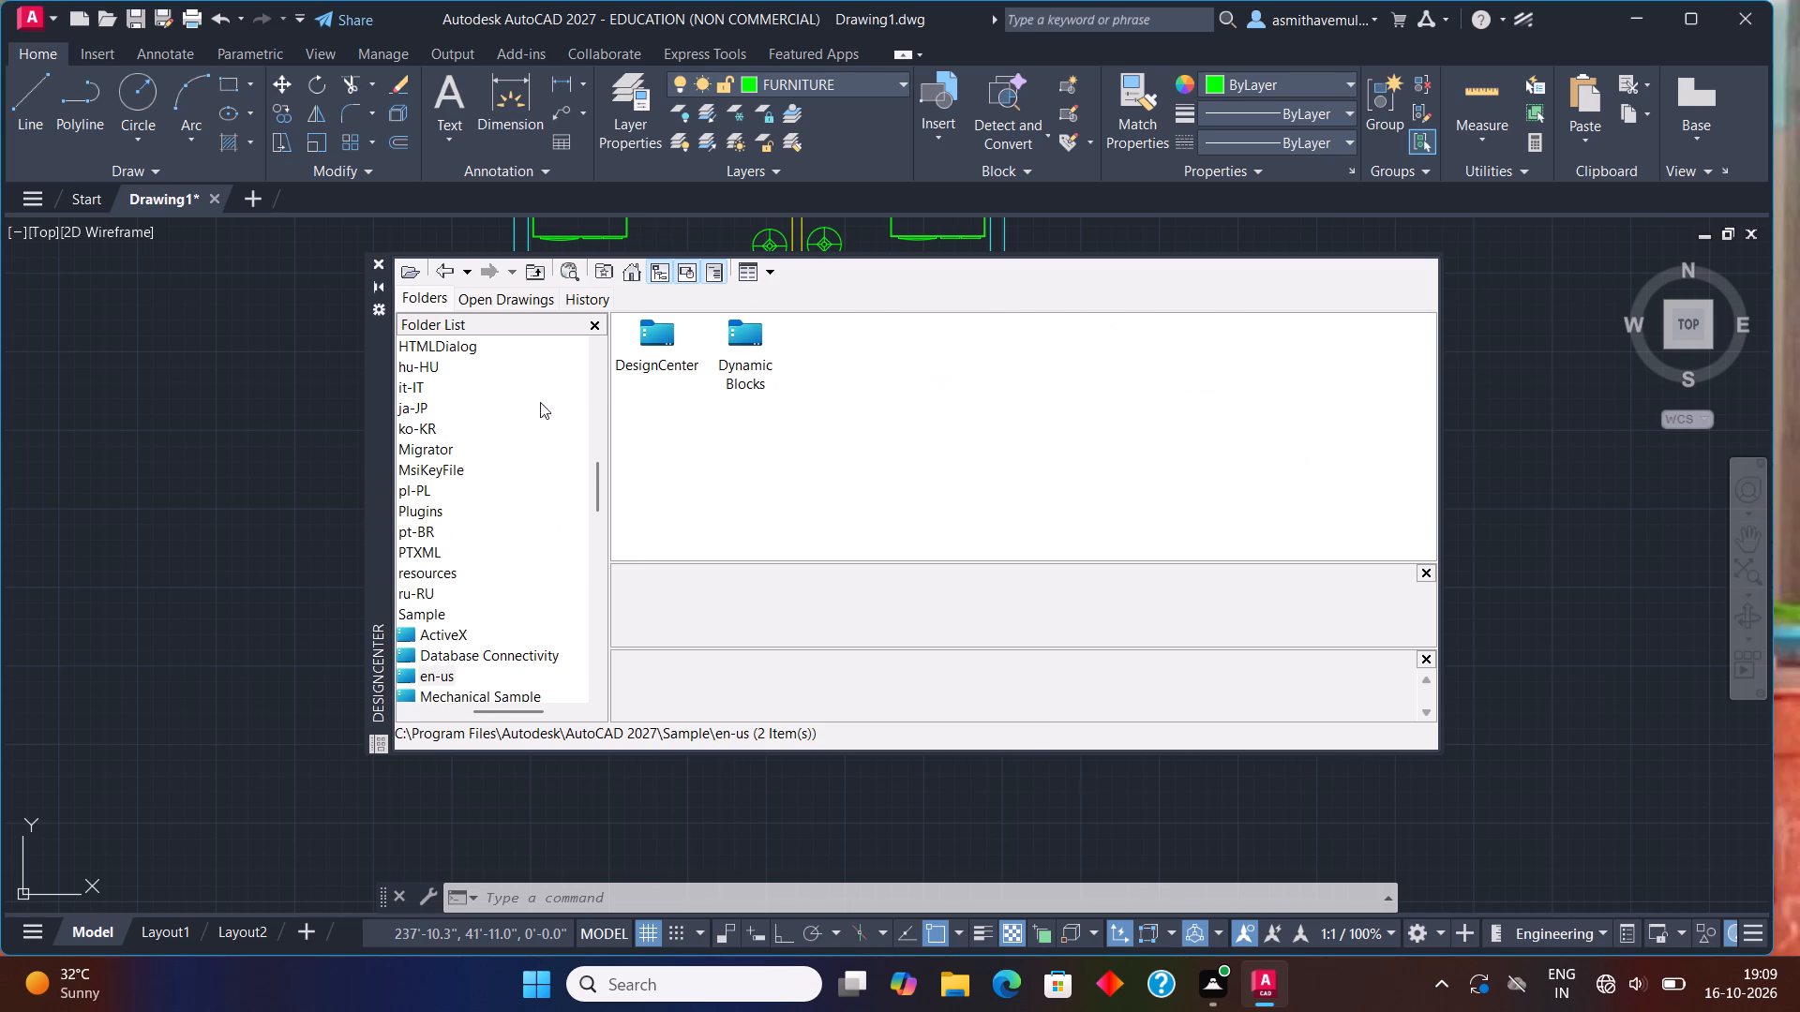
double_click(638, 355)
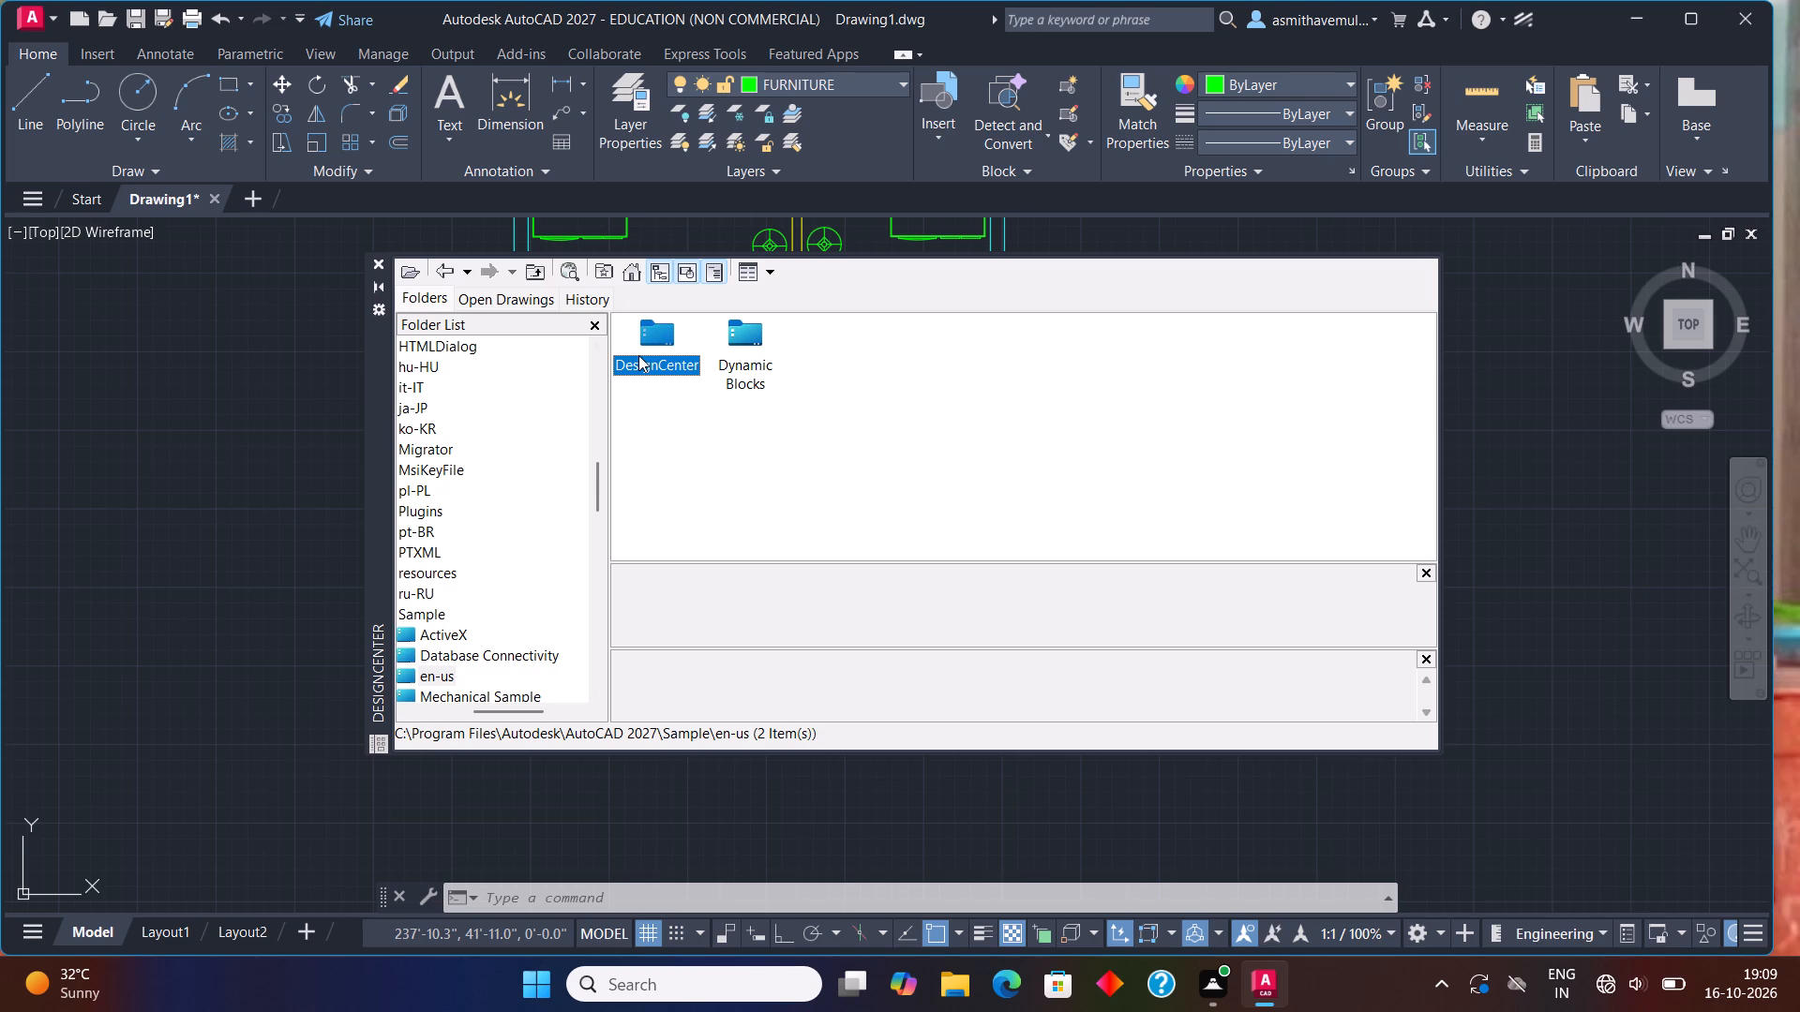
double_click(817, 411)
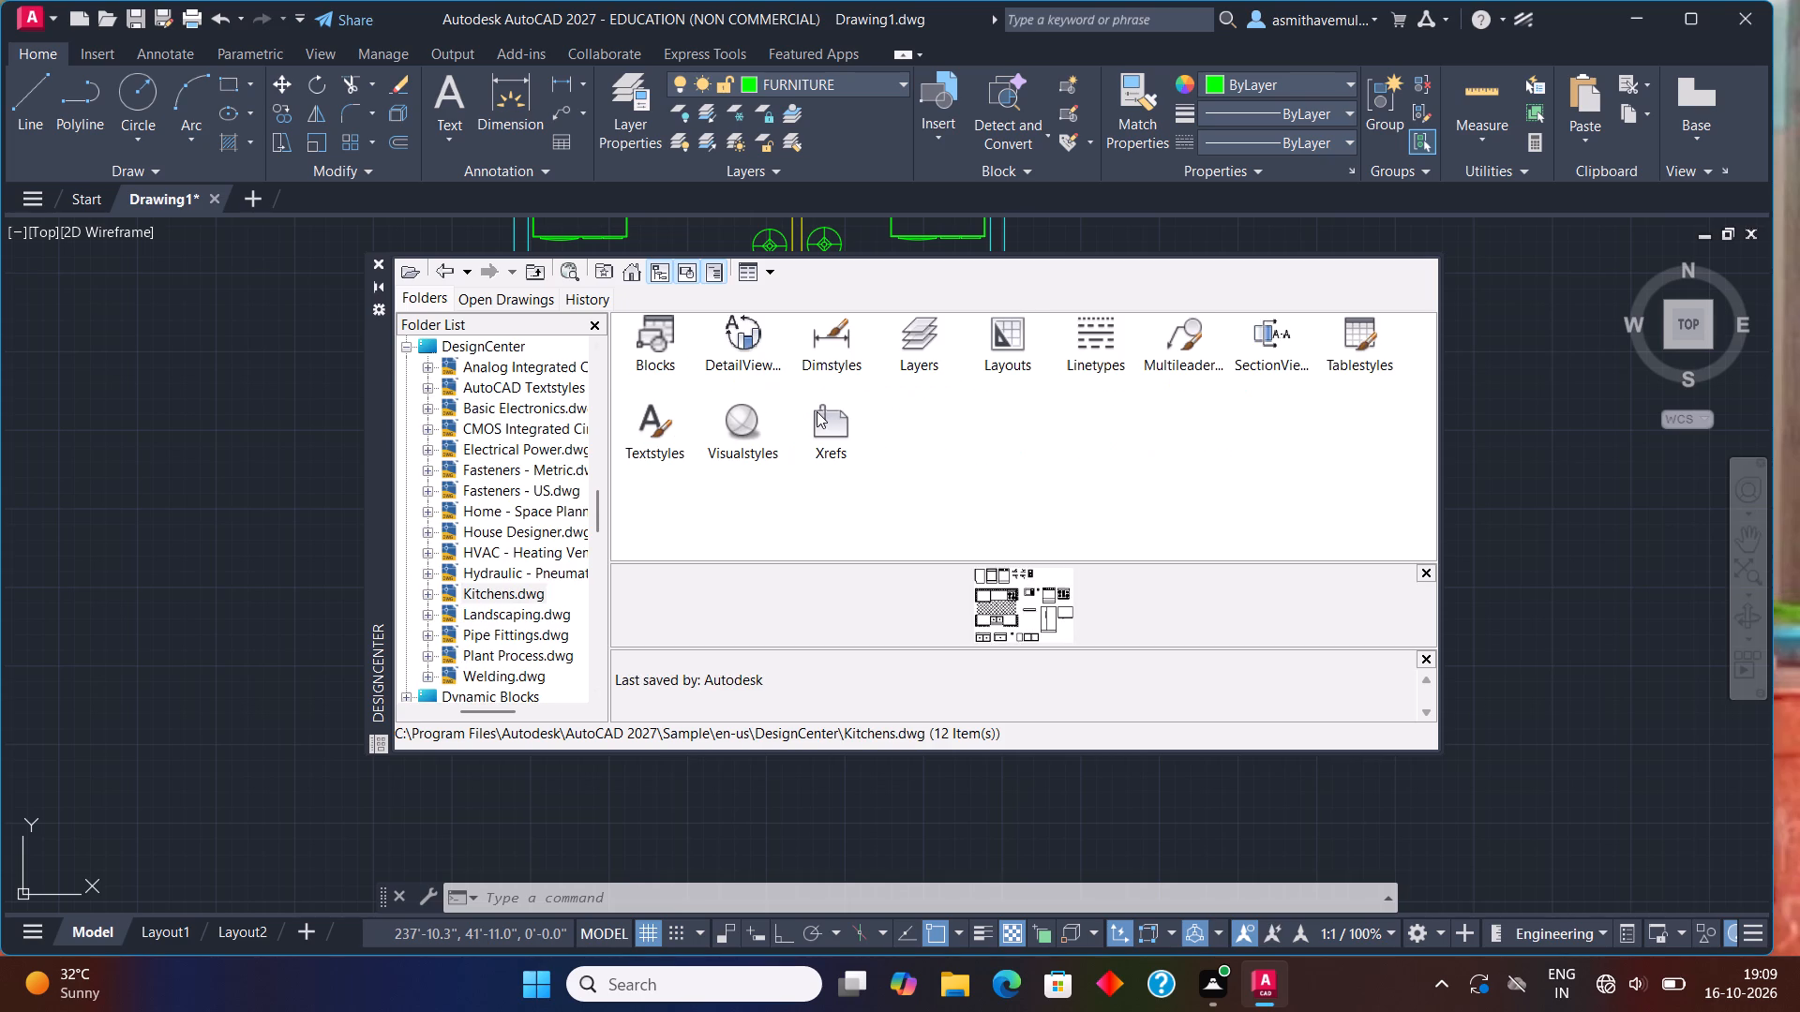
double_click(686, 342)
double_click(676, 340)
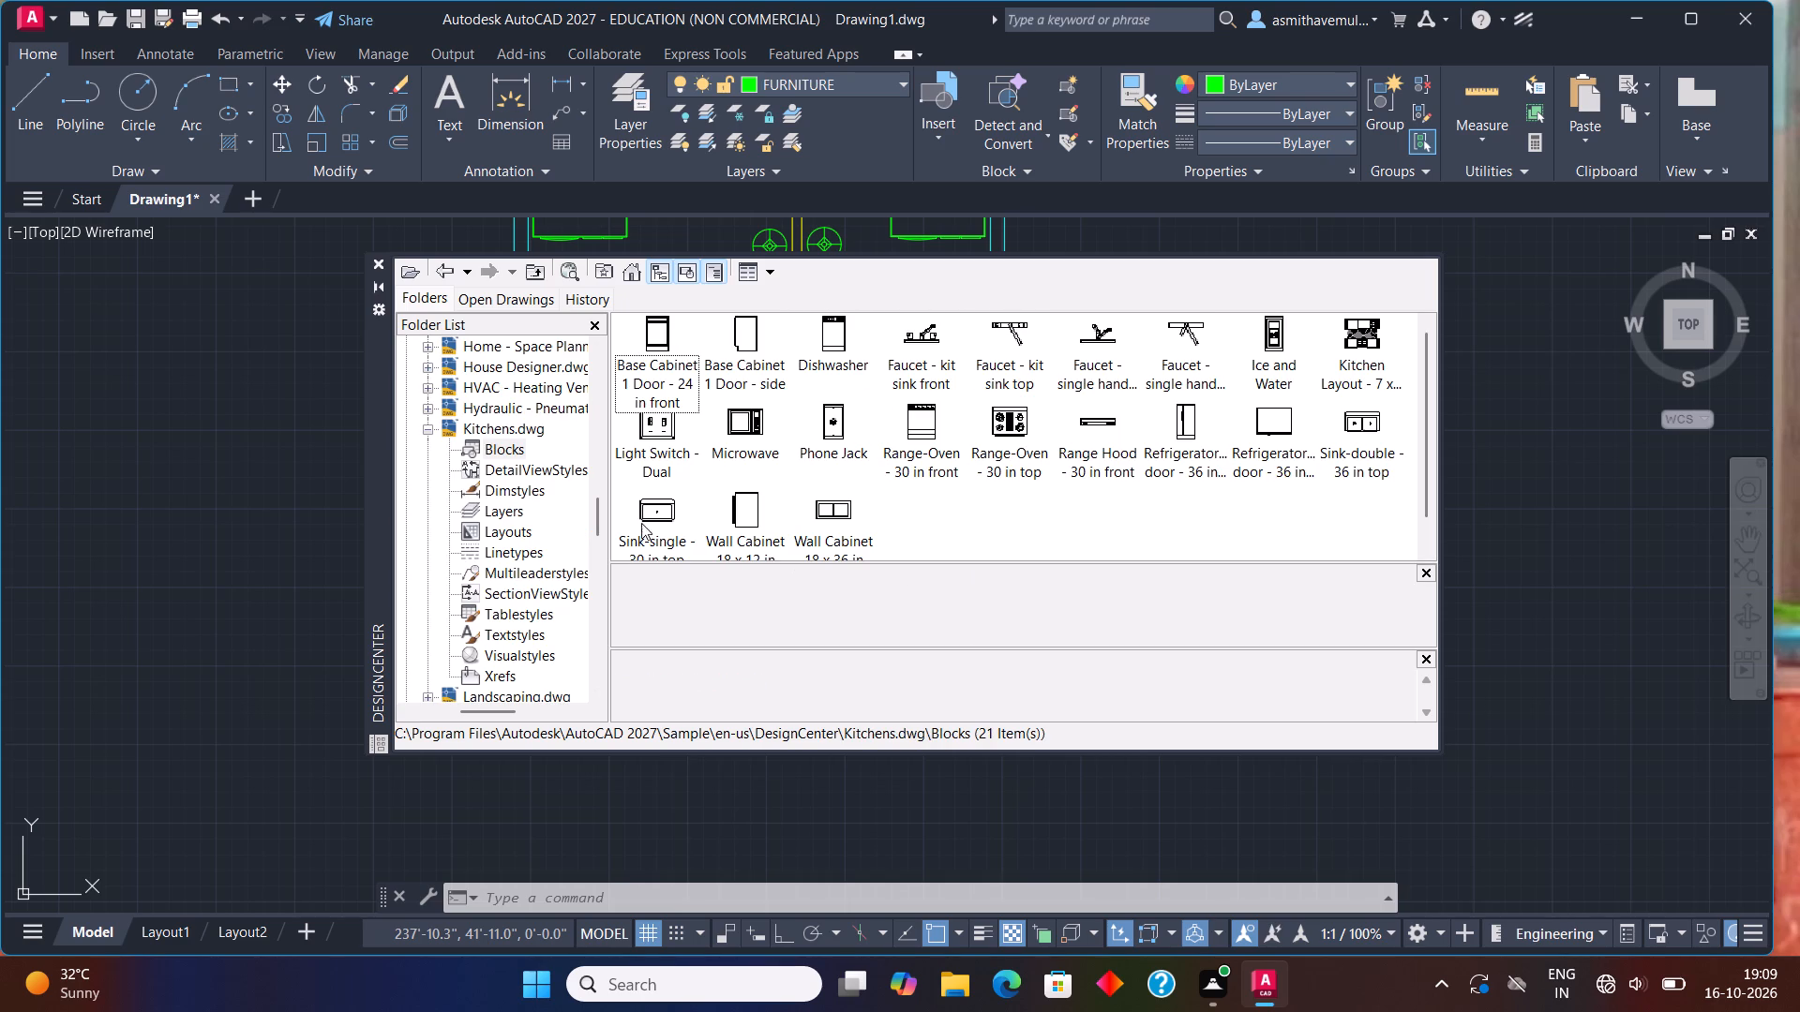
left_click_drag(648, 498, 238, 479)
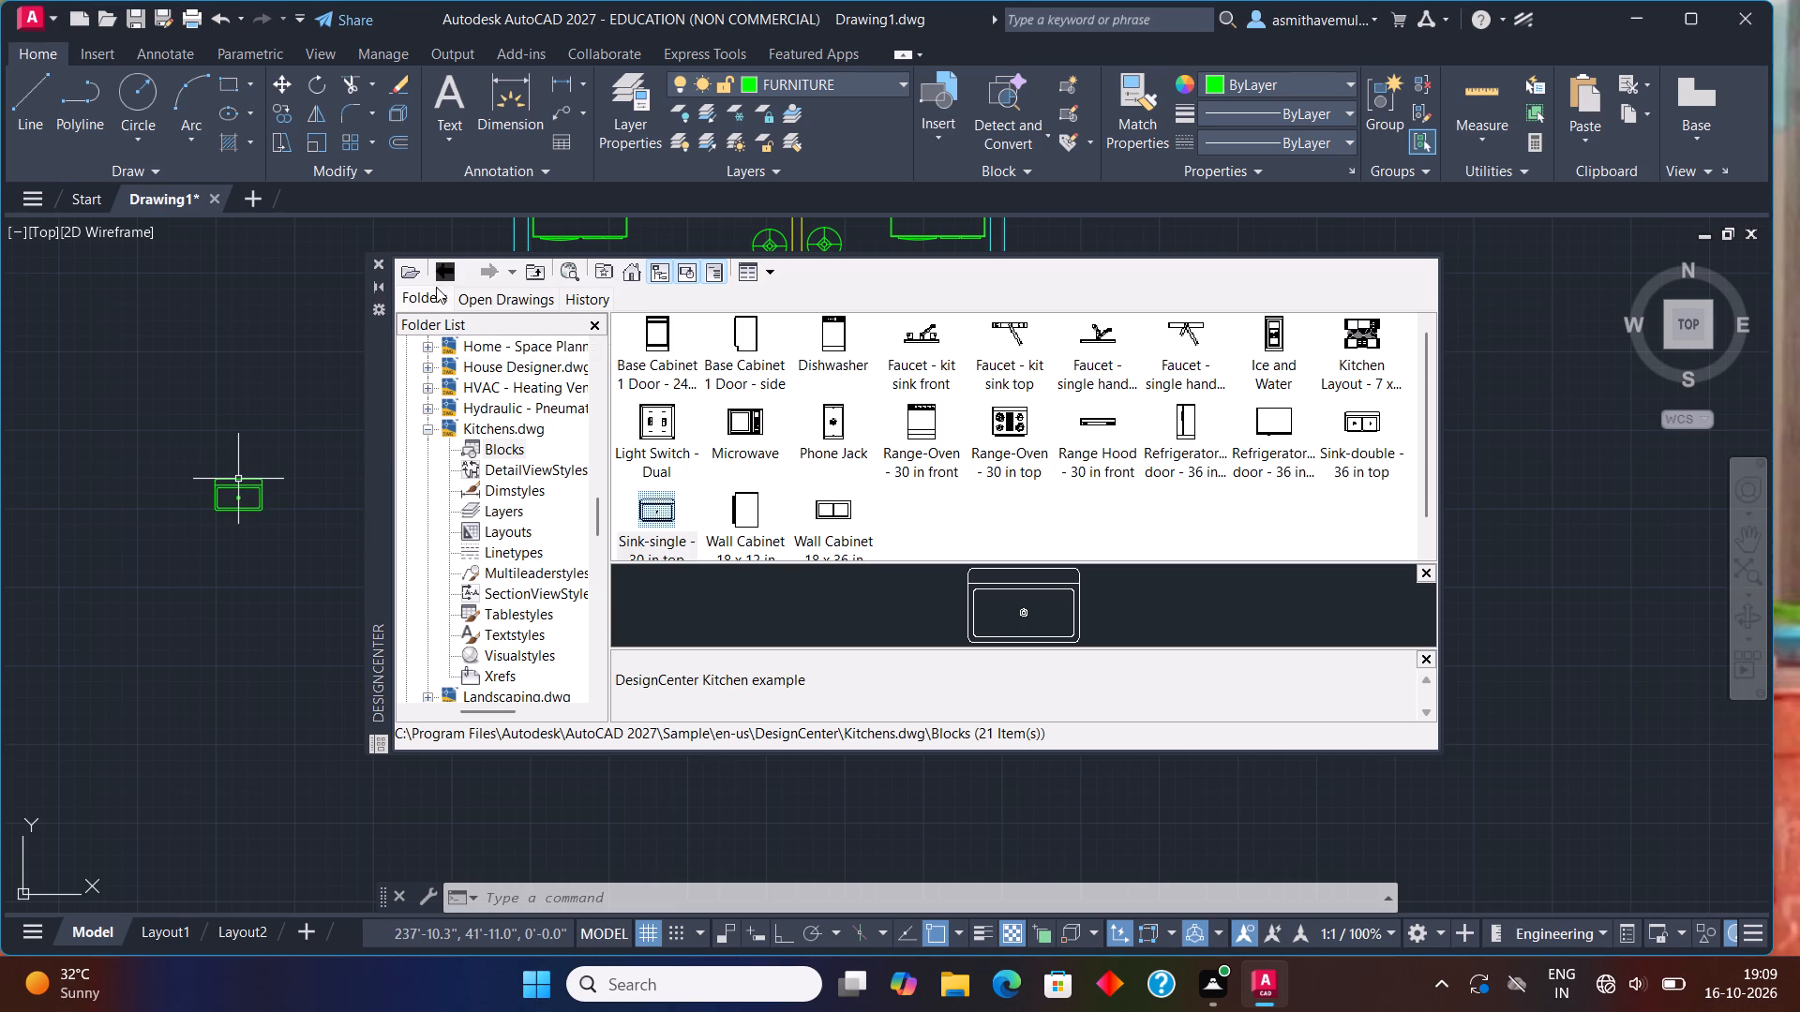
left_click(382, 261)
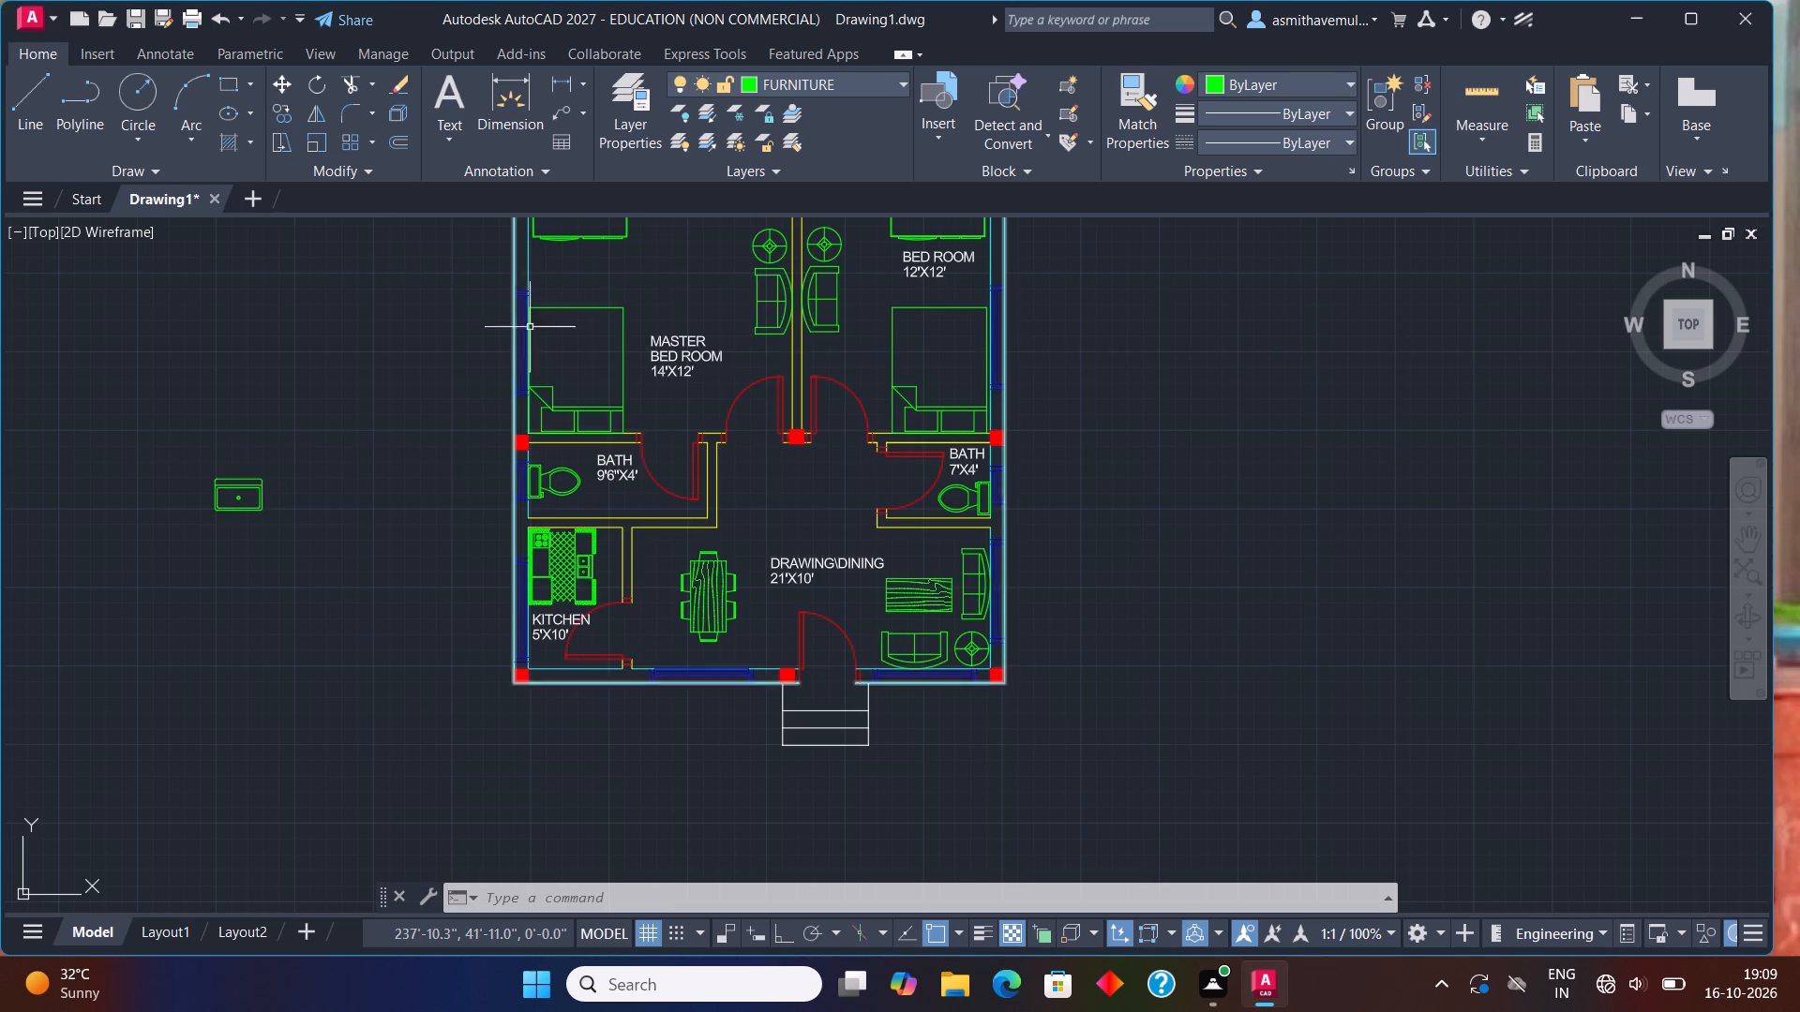
Rotate the inserted sink 180° about the midpoint of its back edge with Ortho on.
middle_click_drag(507, 421, 593, 321)
left_click_drag(325, 345, 294, 459)
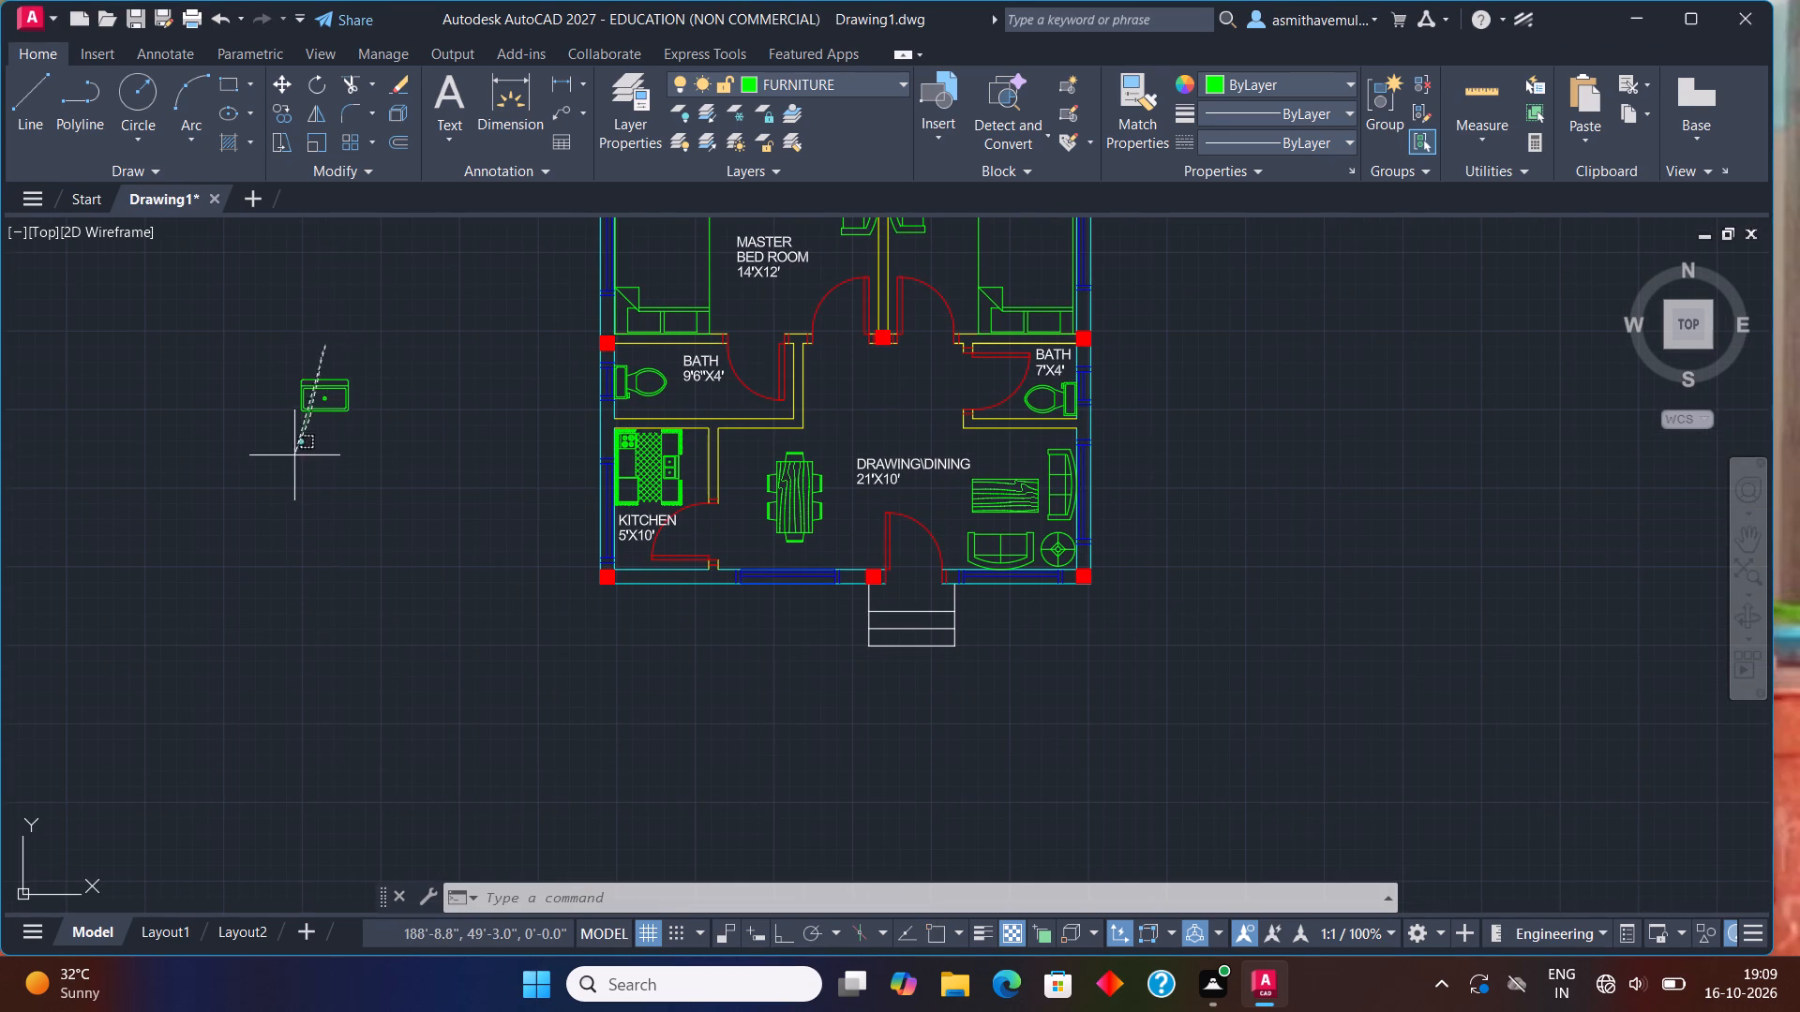
left_click_drag(294, 459, 540, 503)
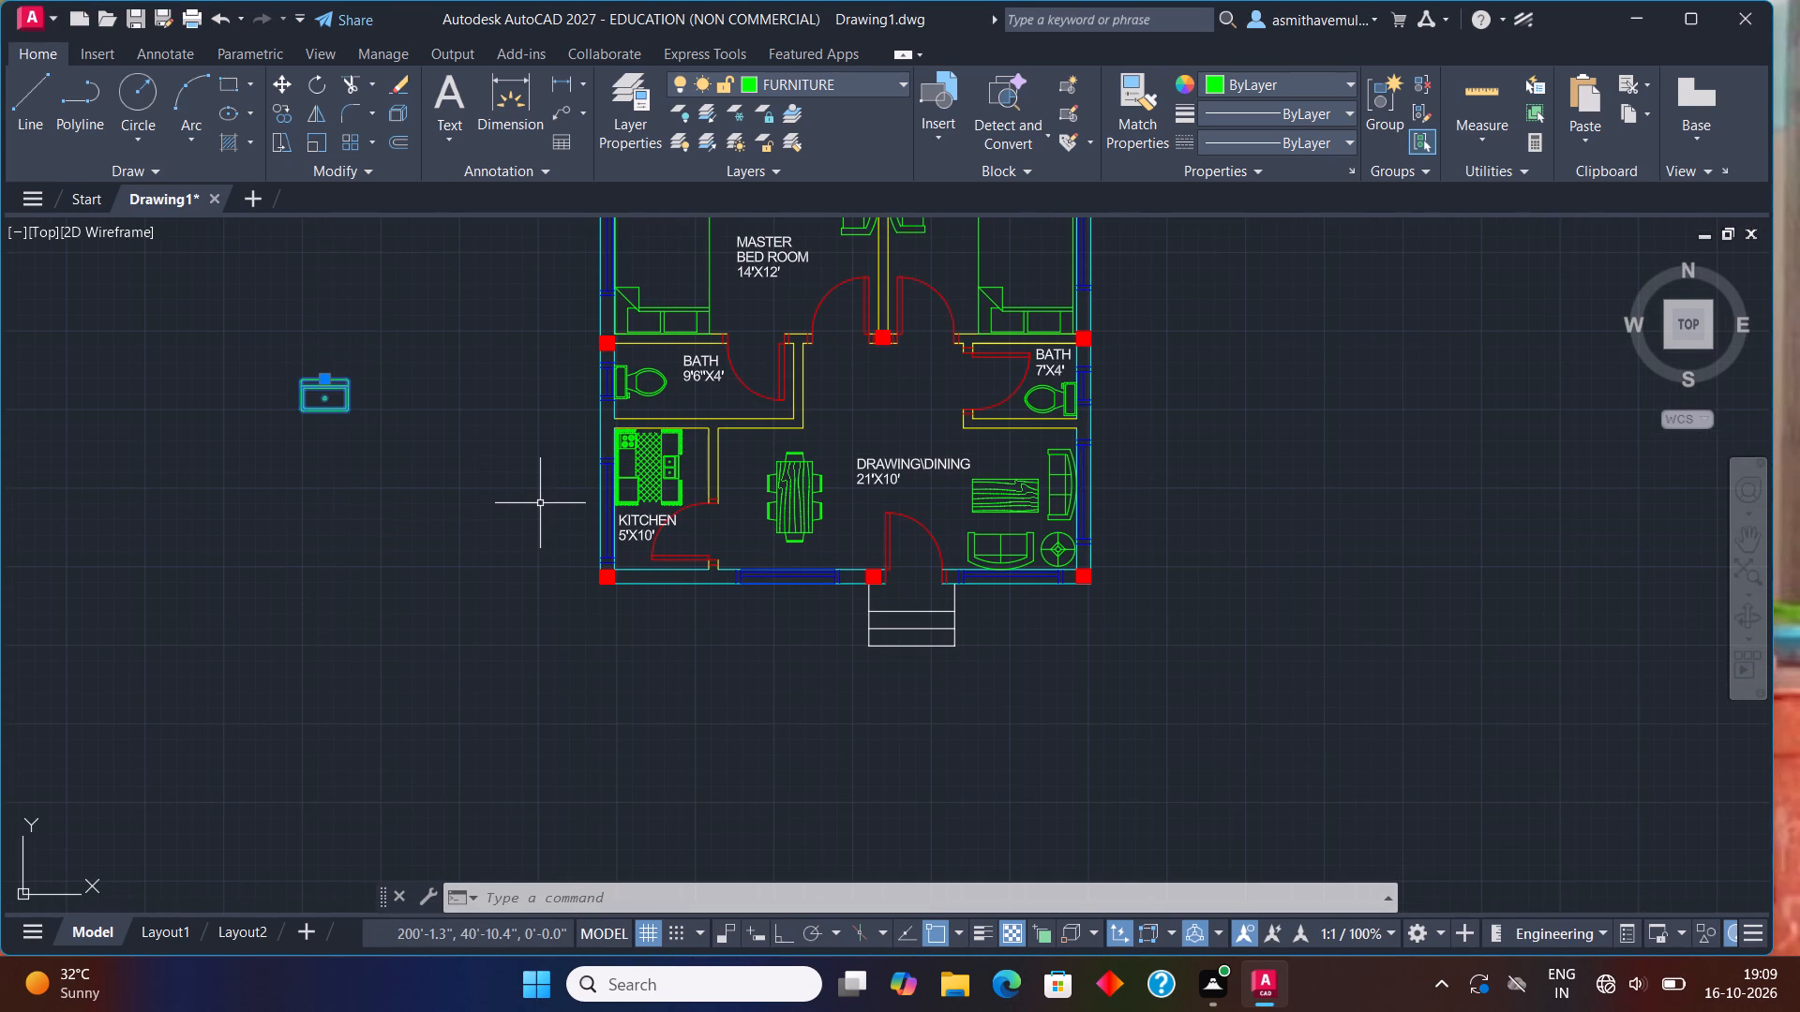
type("RO")
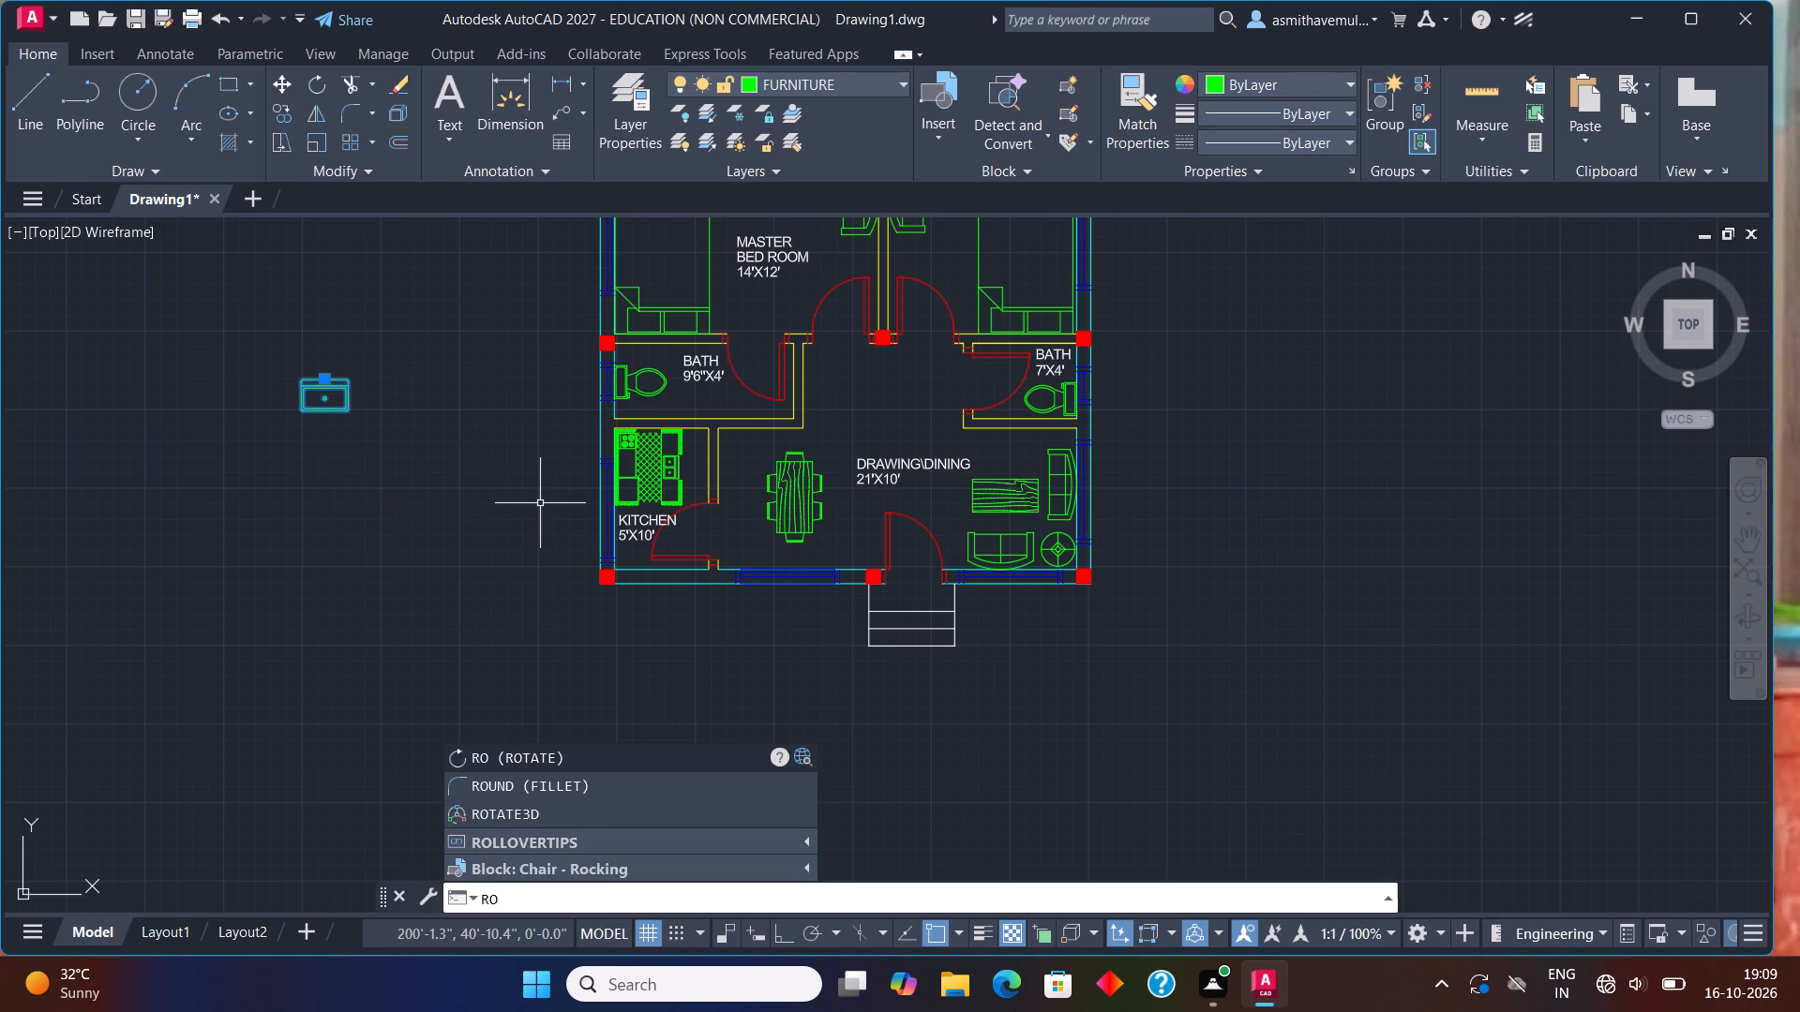
key("Return")
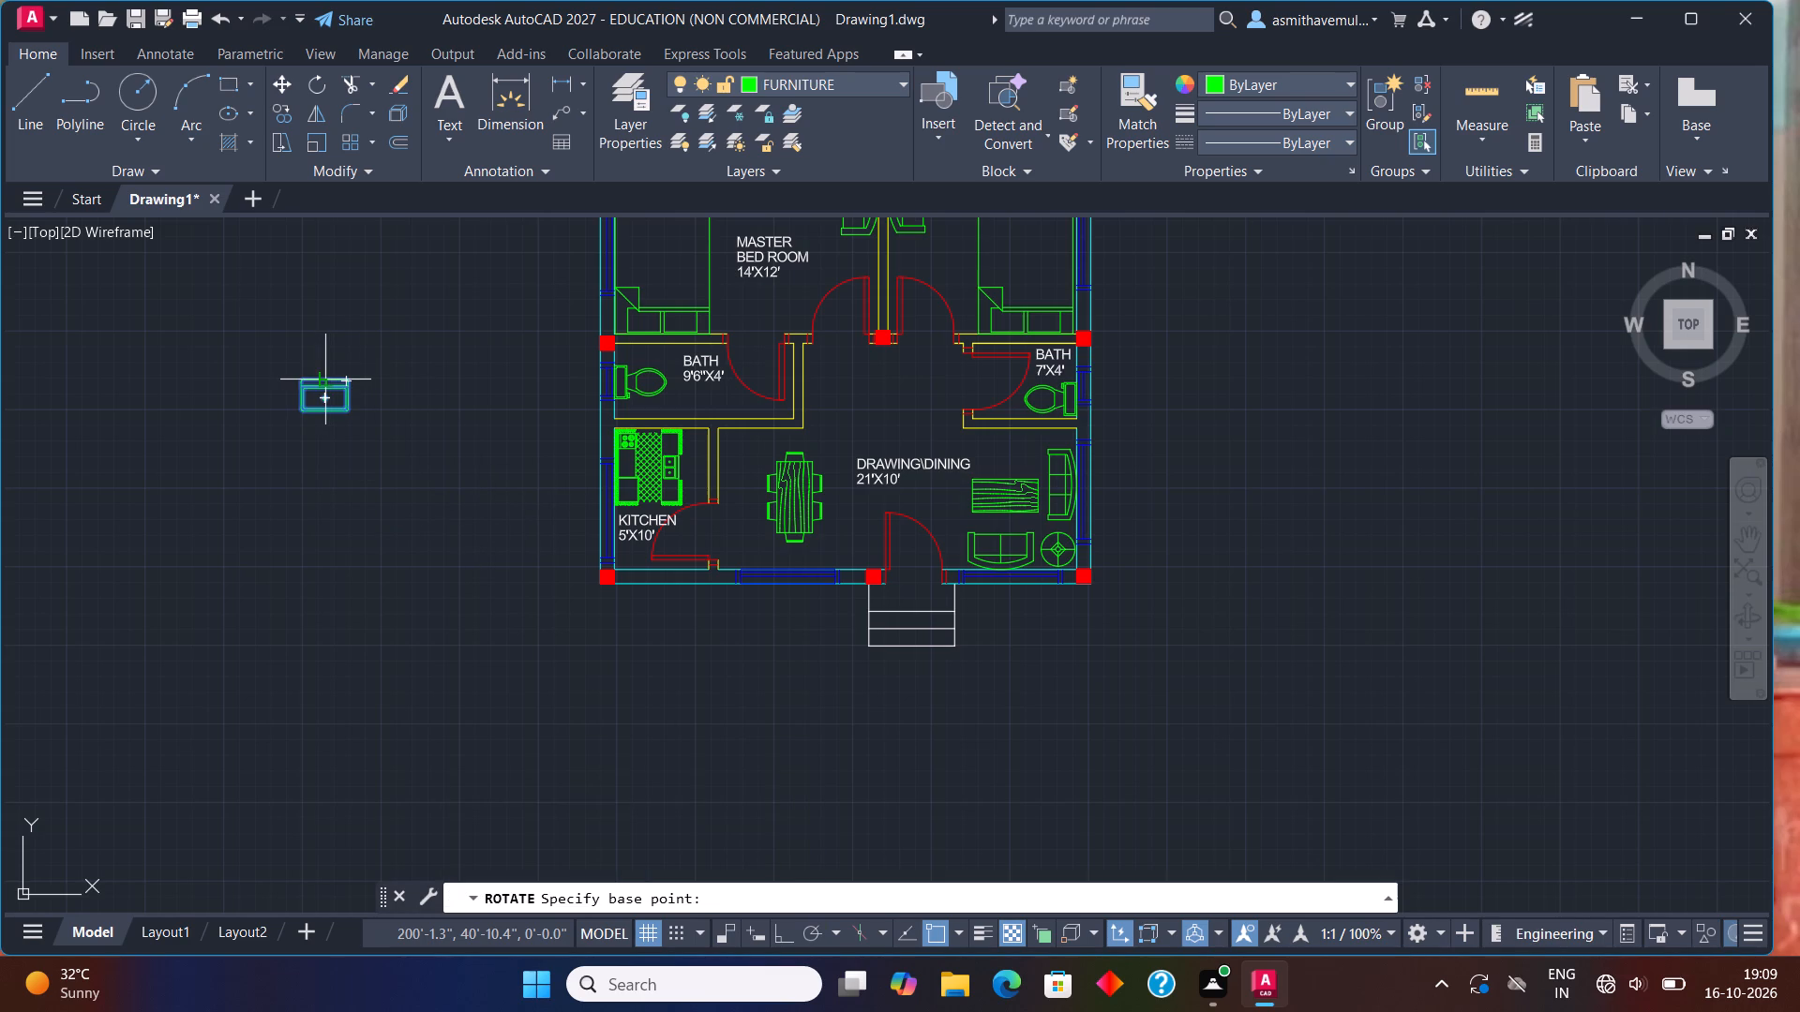
left_click(331, 378)
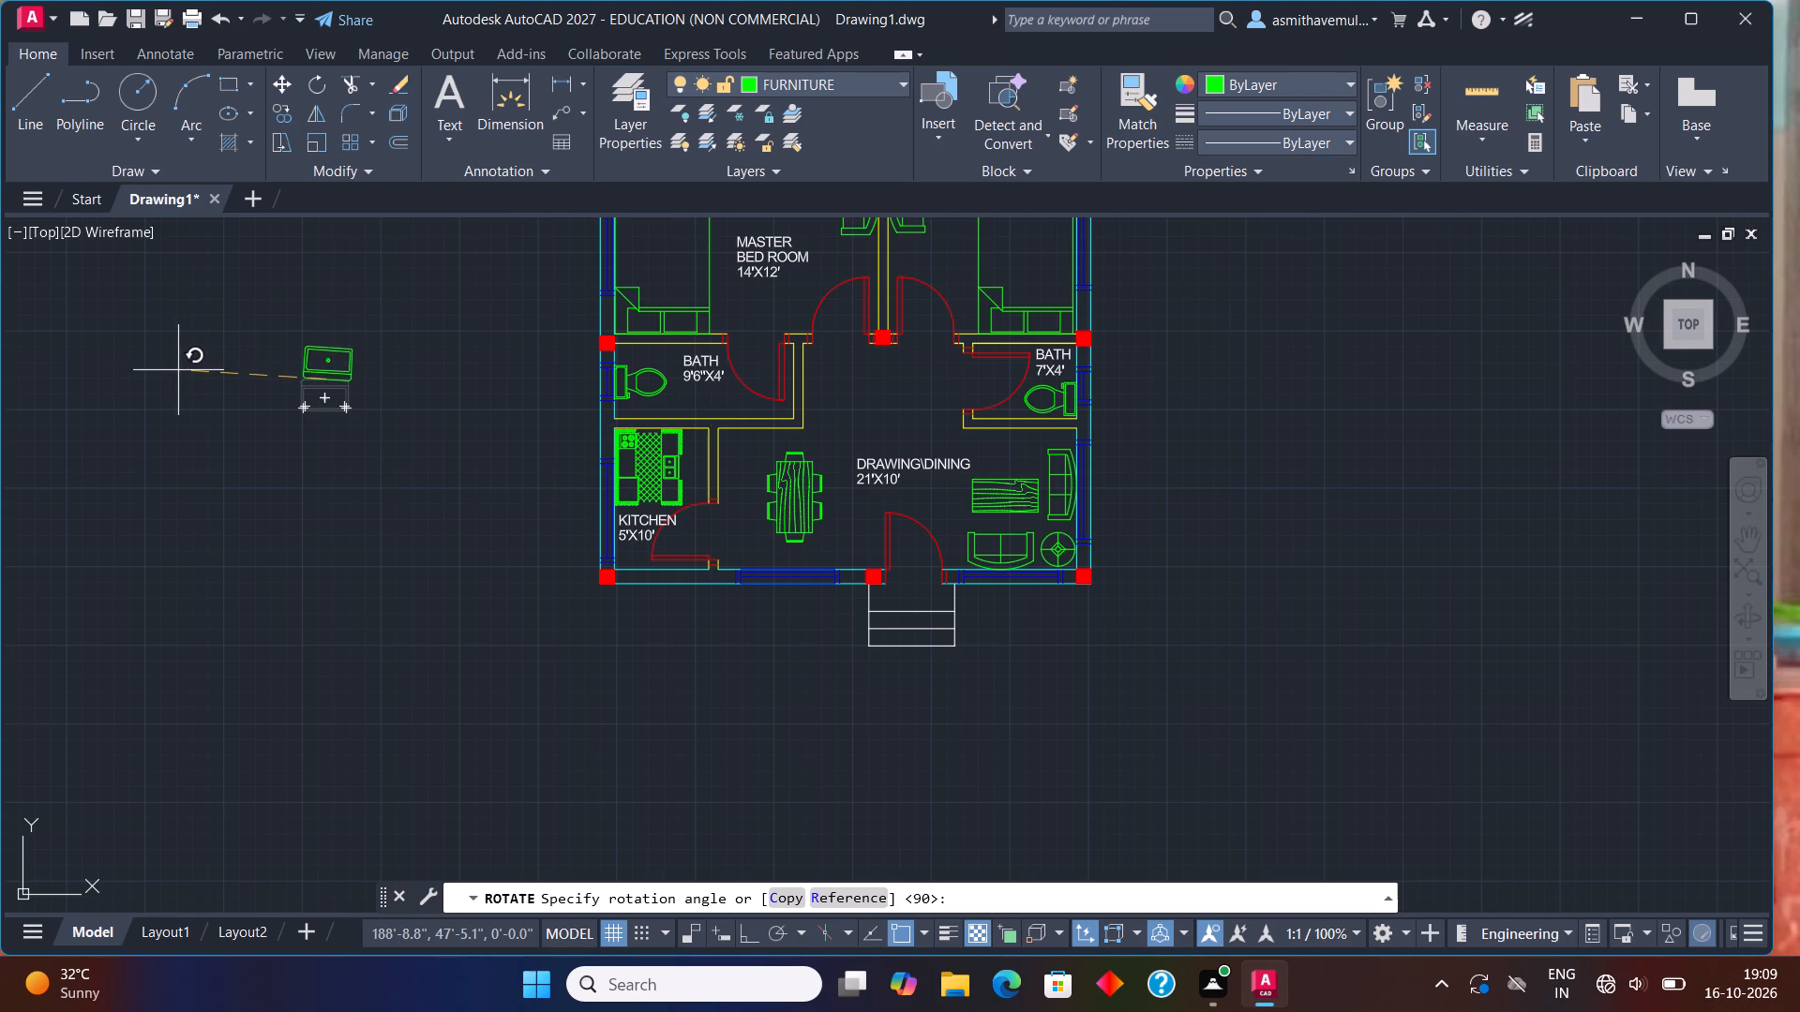
key("F8")
left_click(224, 365)
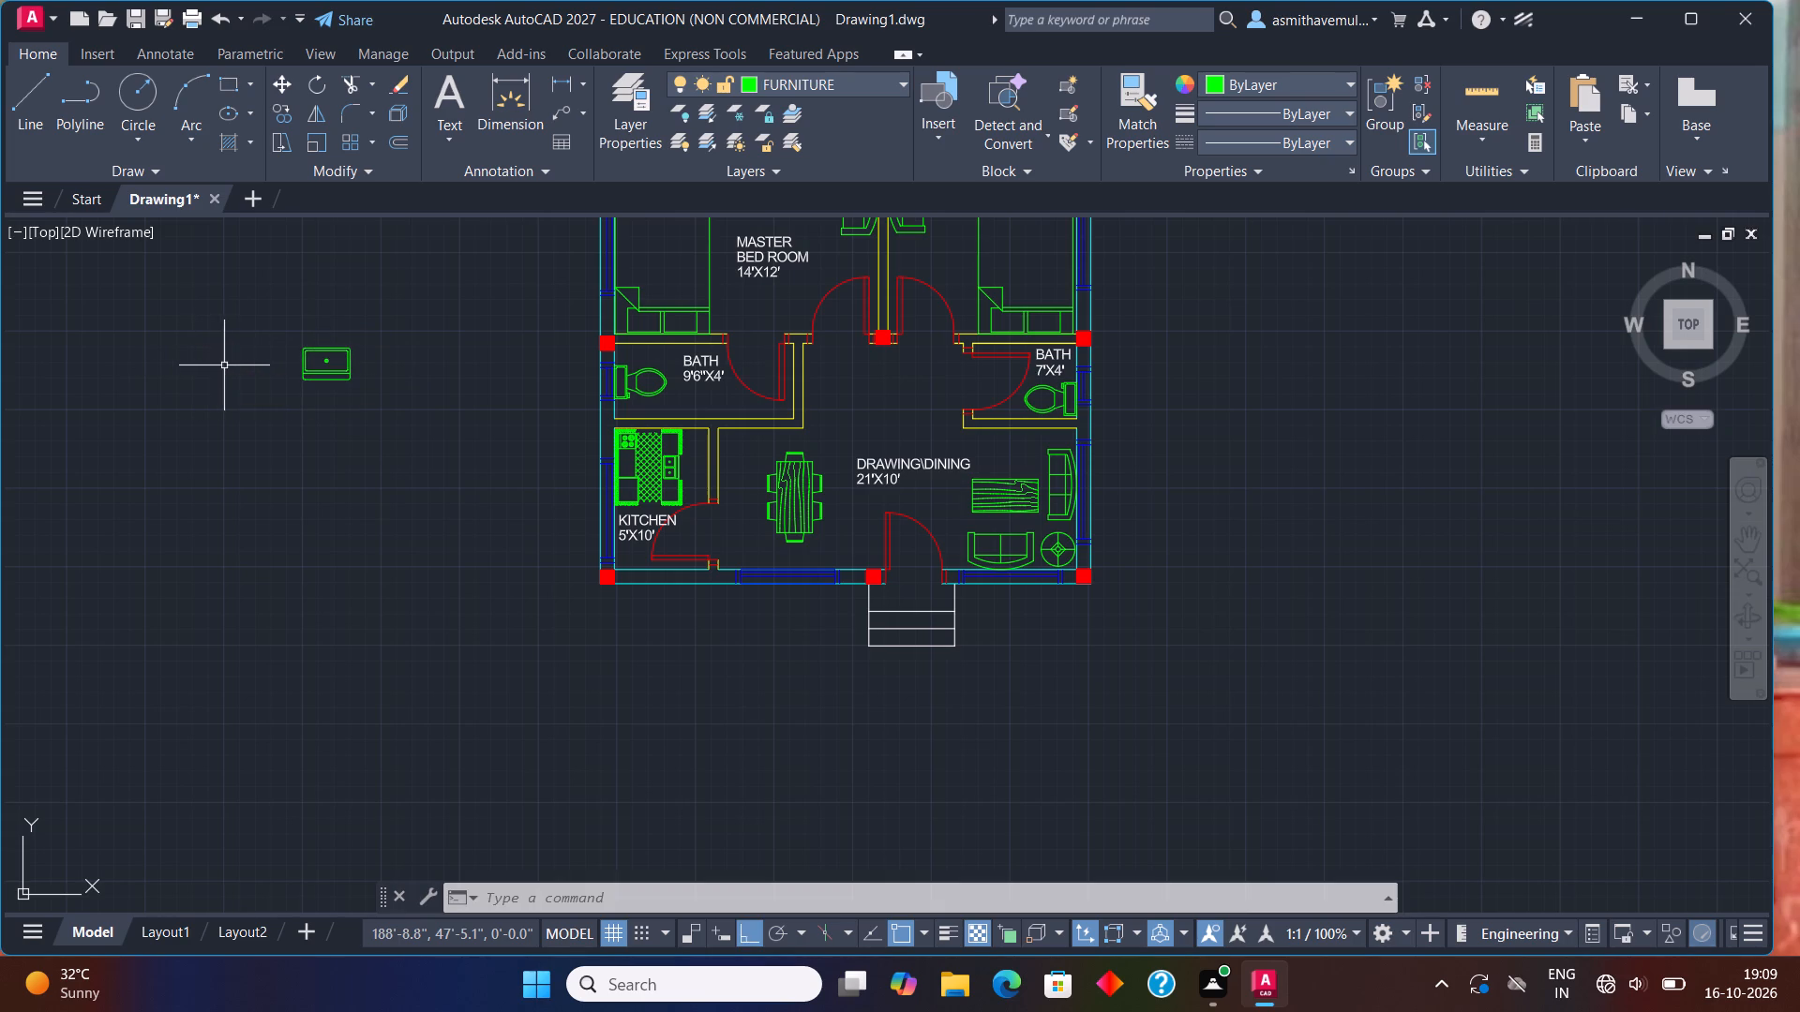
Copy the rotated sink about 6' to the east, between the original and the house.
left_click(354, 378)
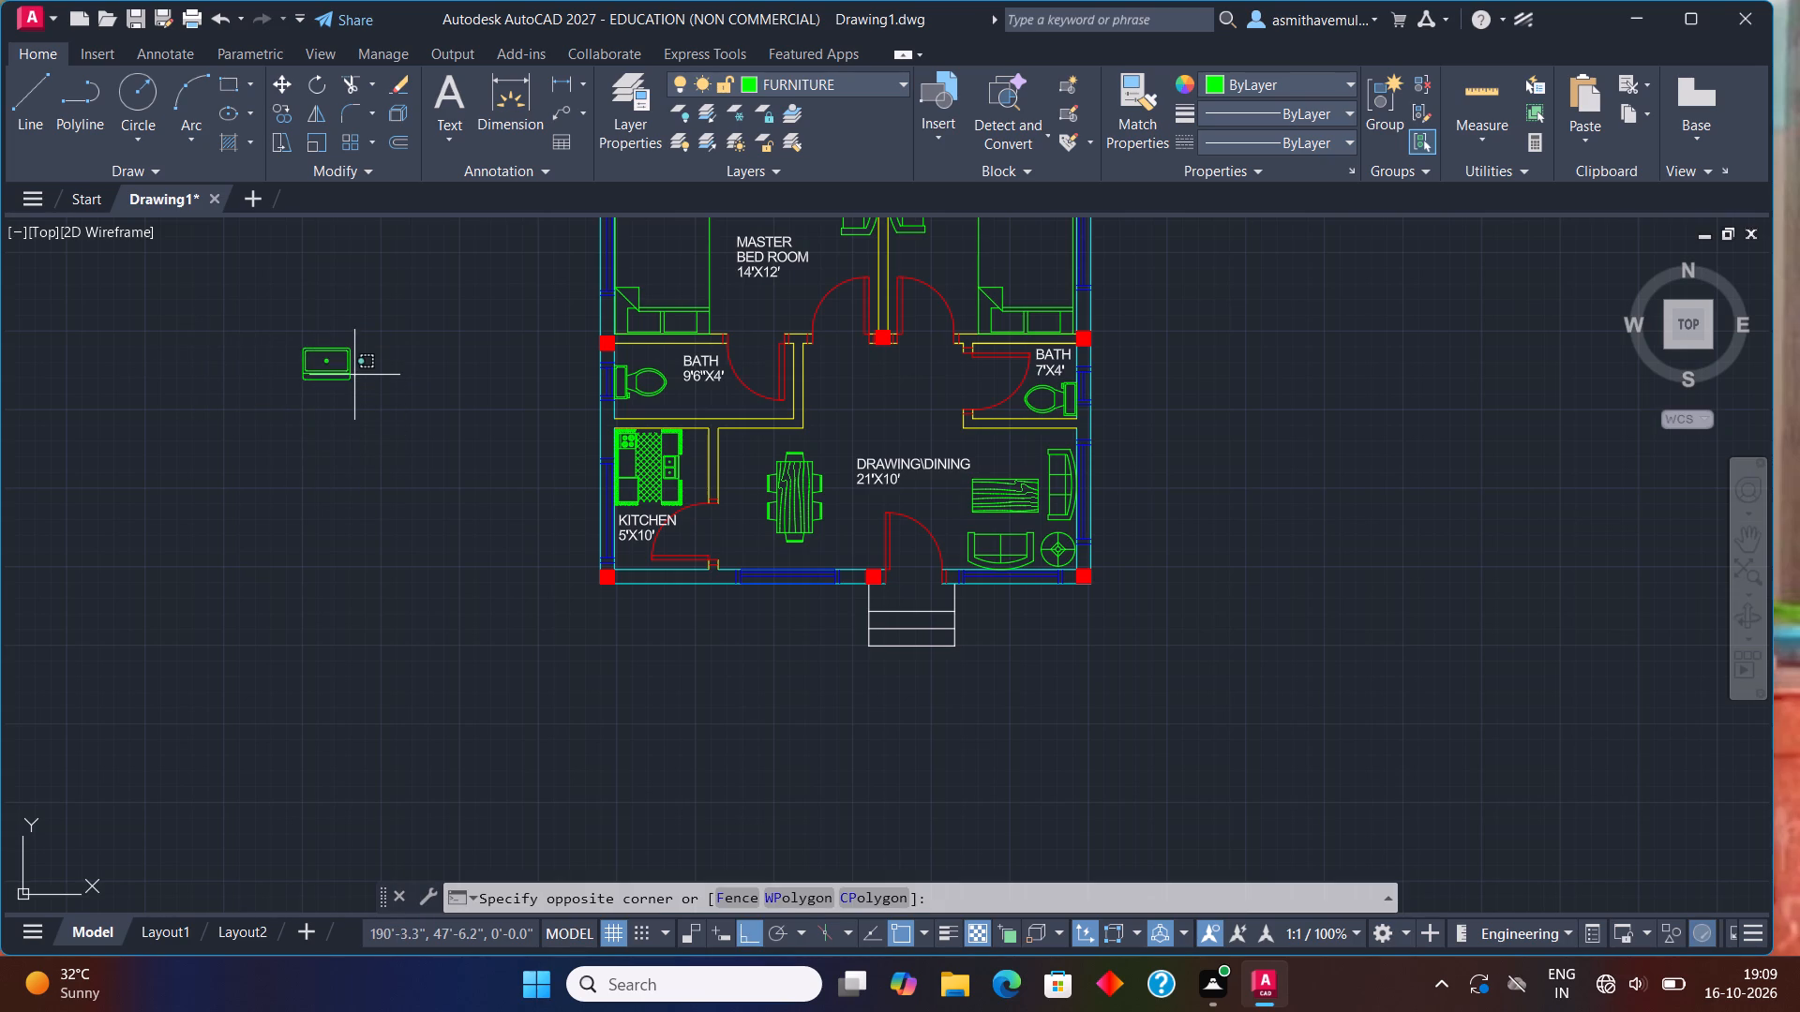
left_click(347, 371)
type("COPY")
key("Return")
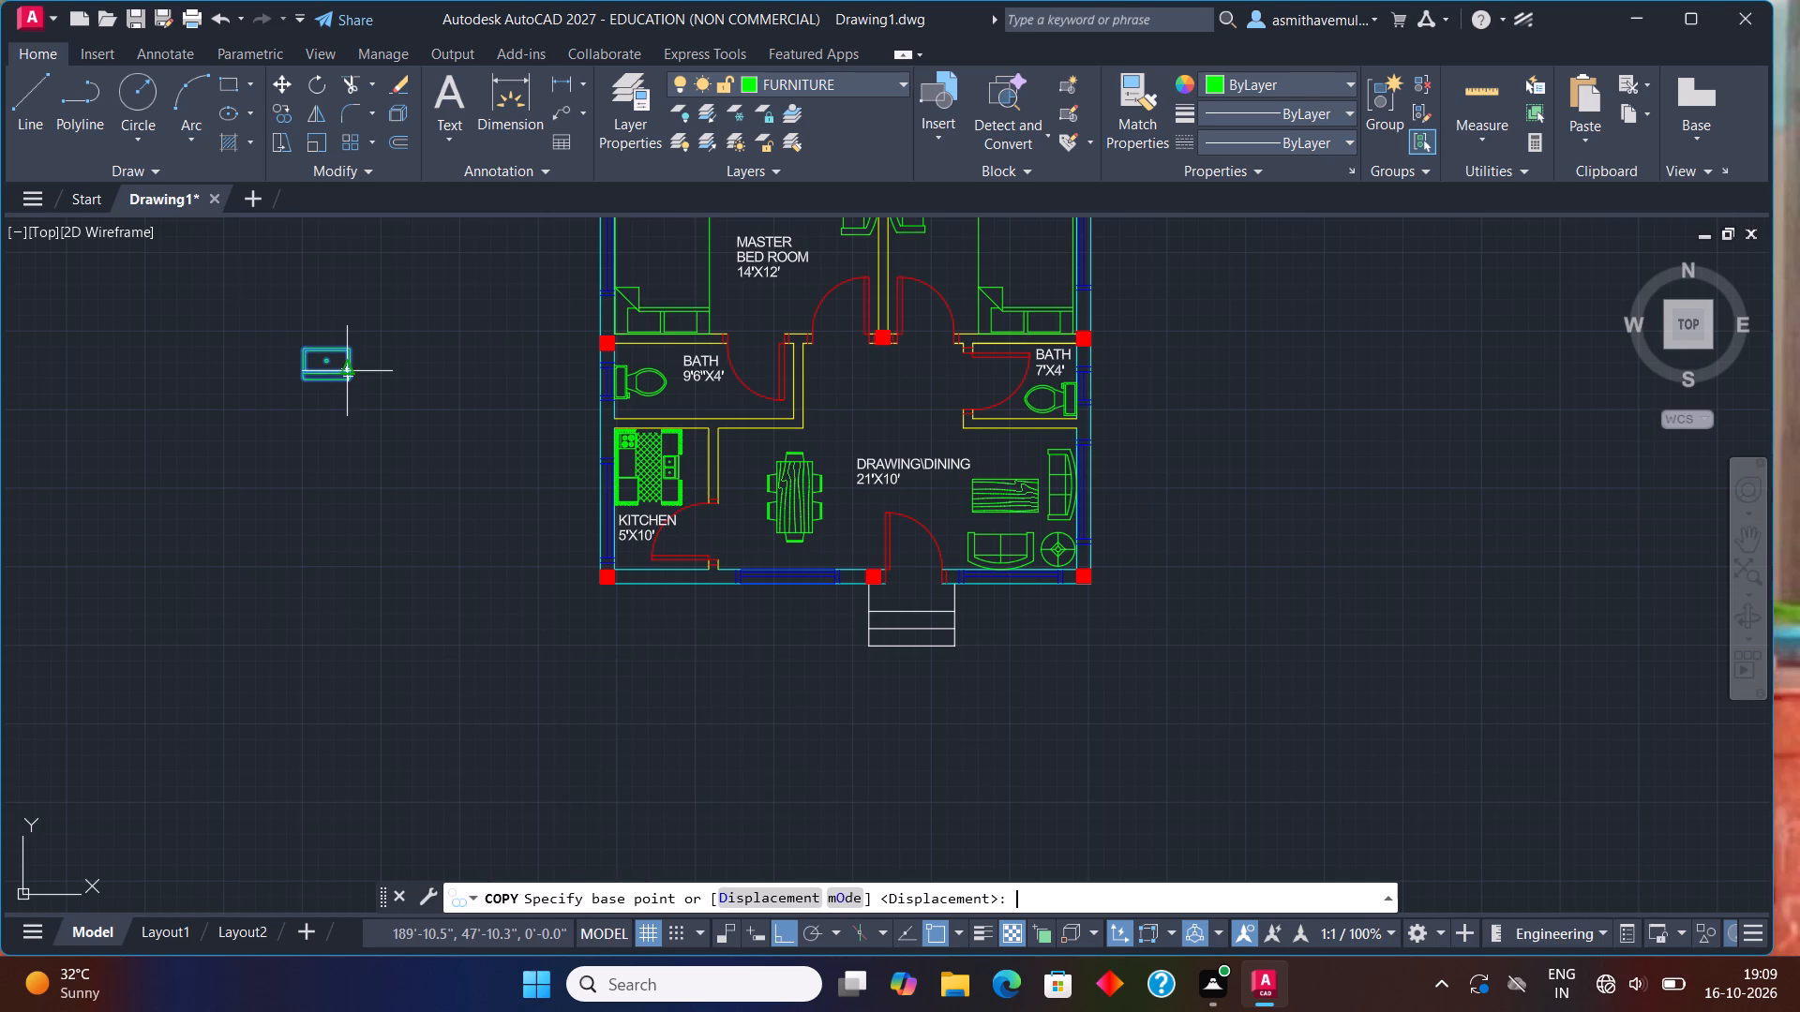
left_click(347, 371)
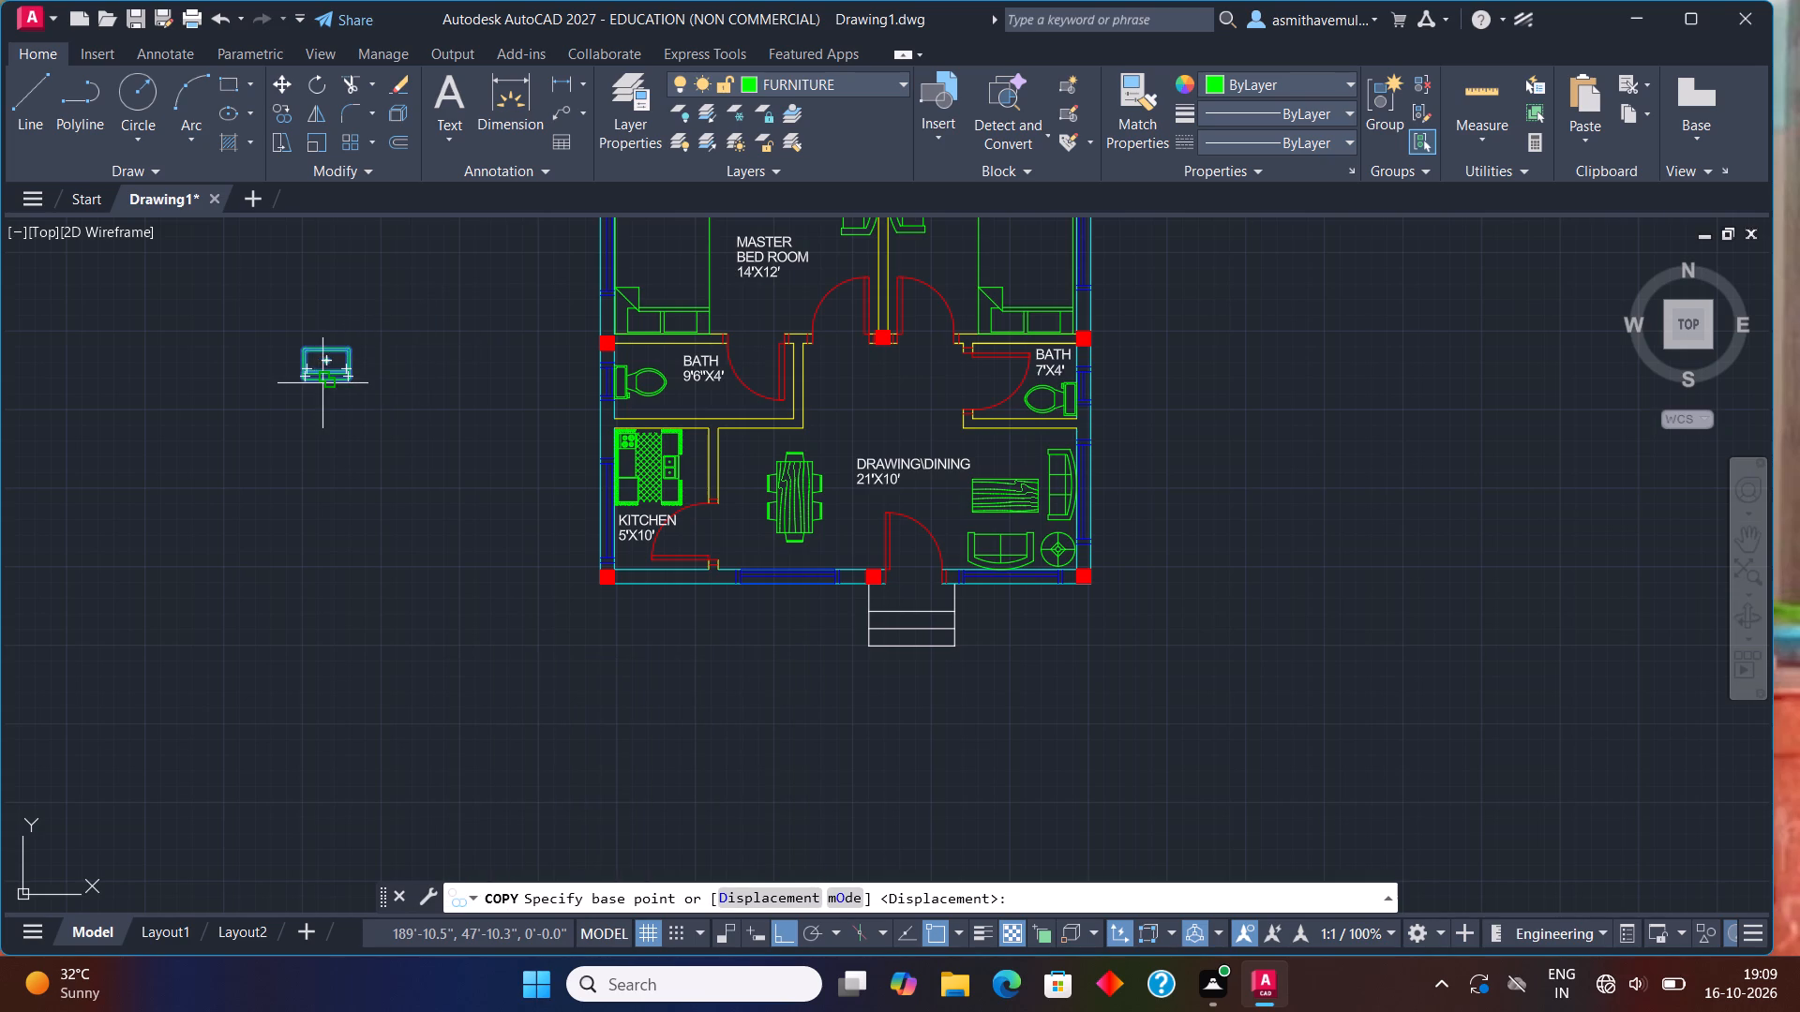
left_click(324, 383)
left_click(442, 359)
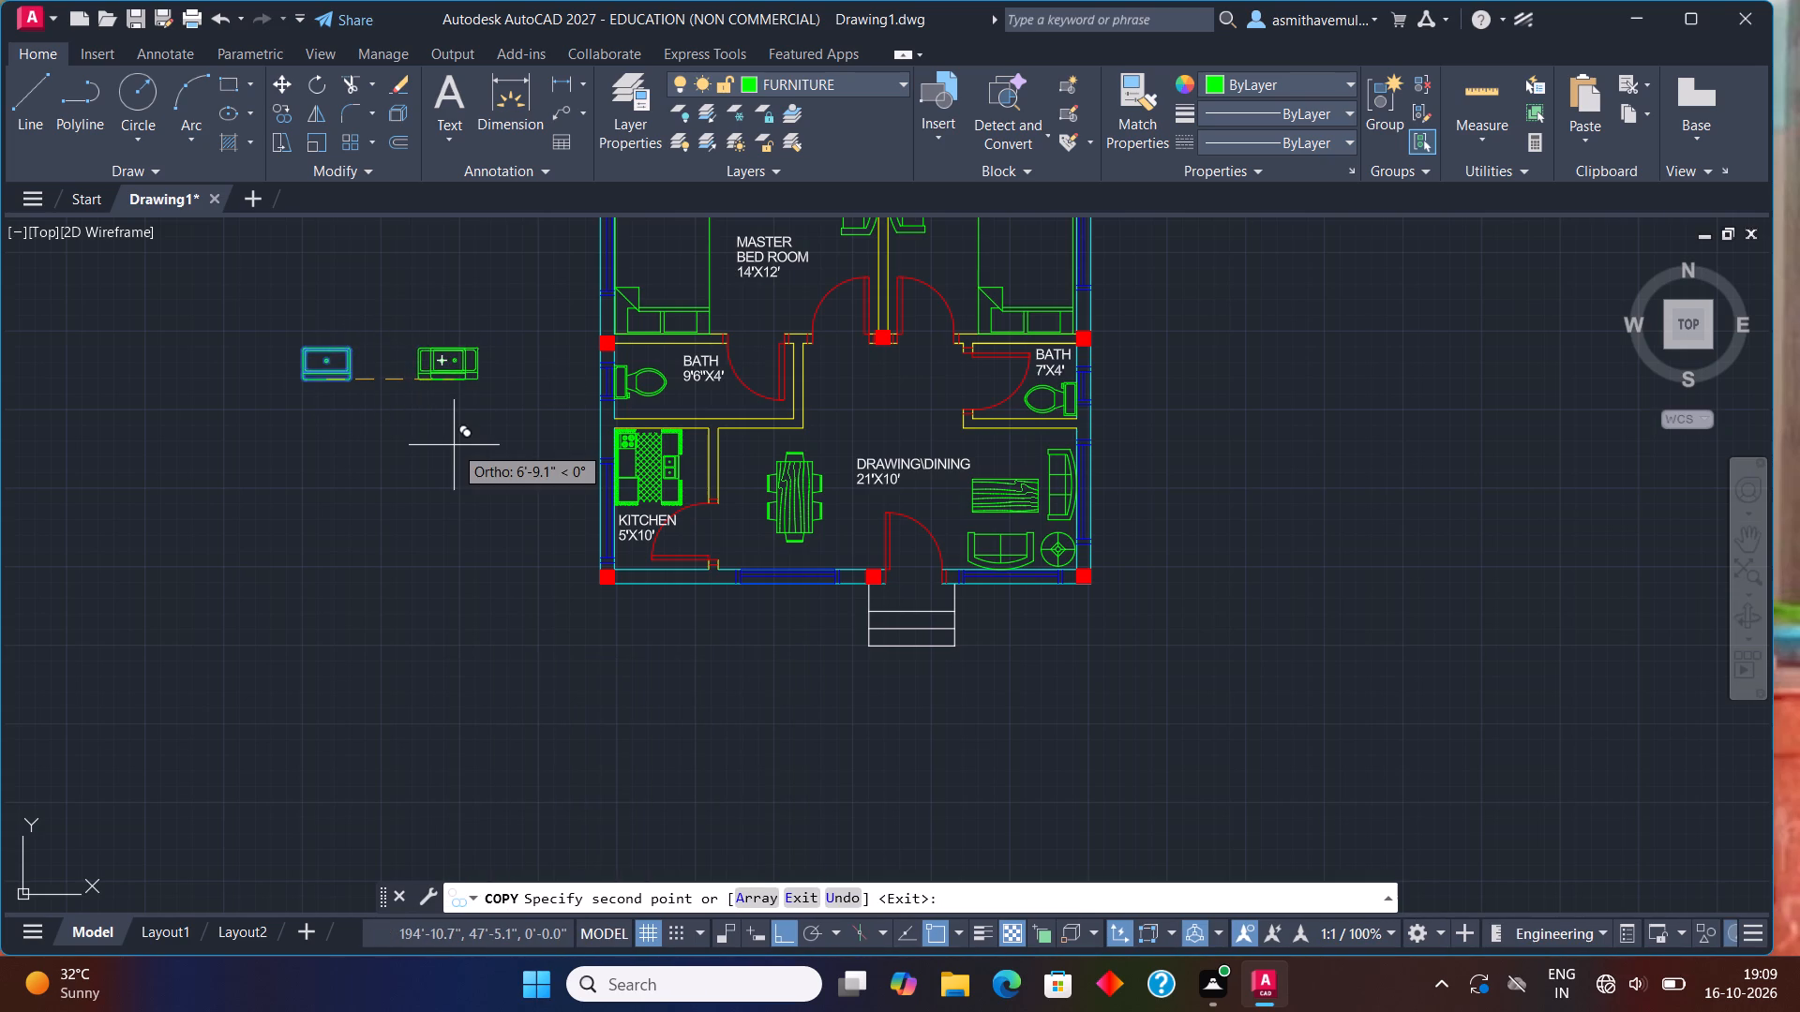
key("Escape")
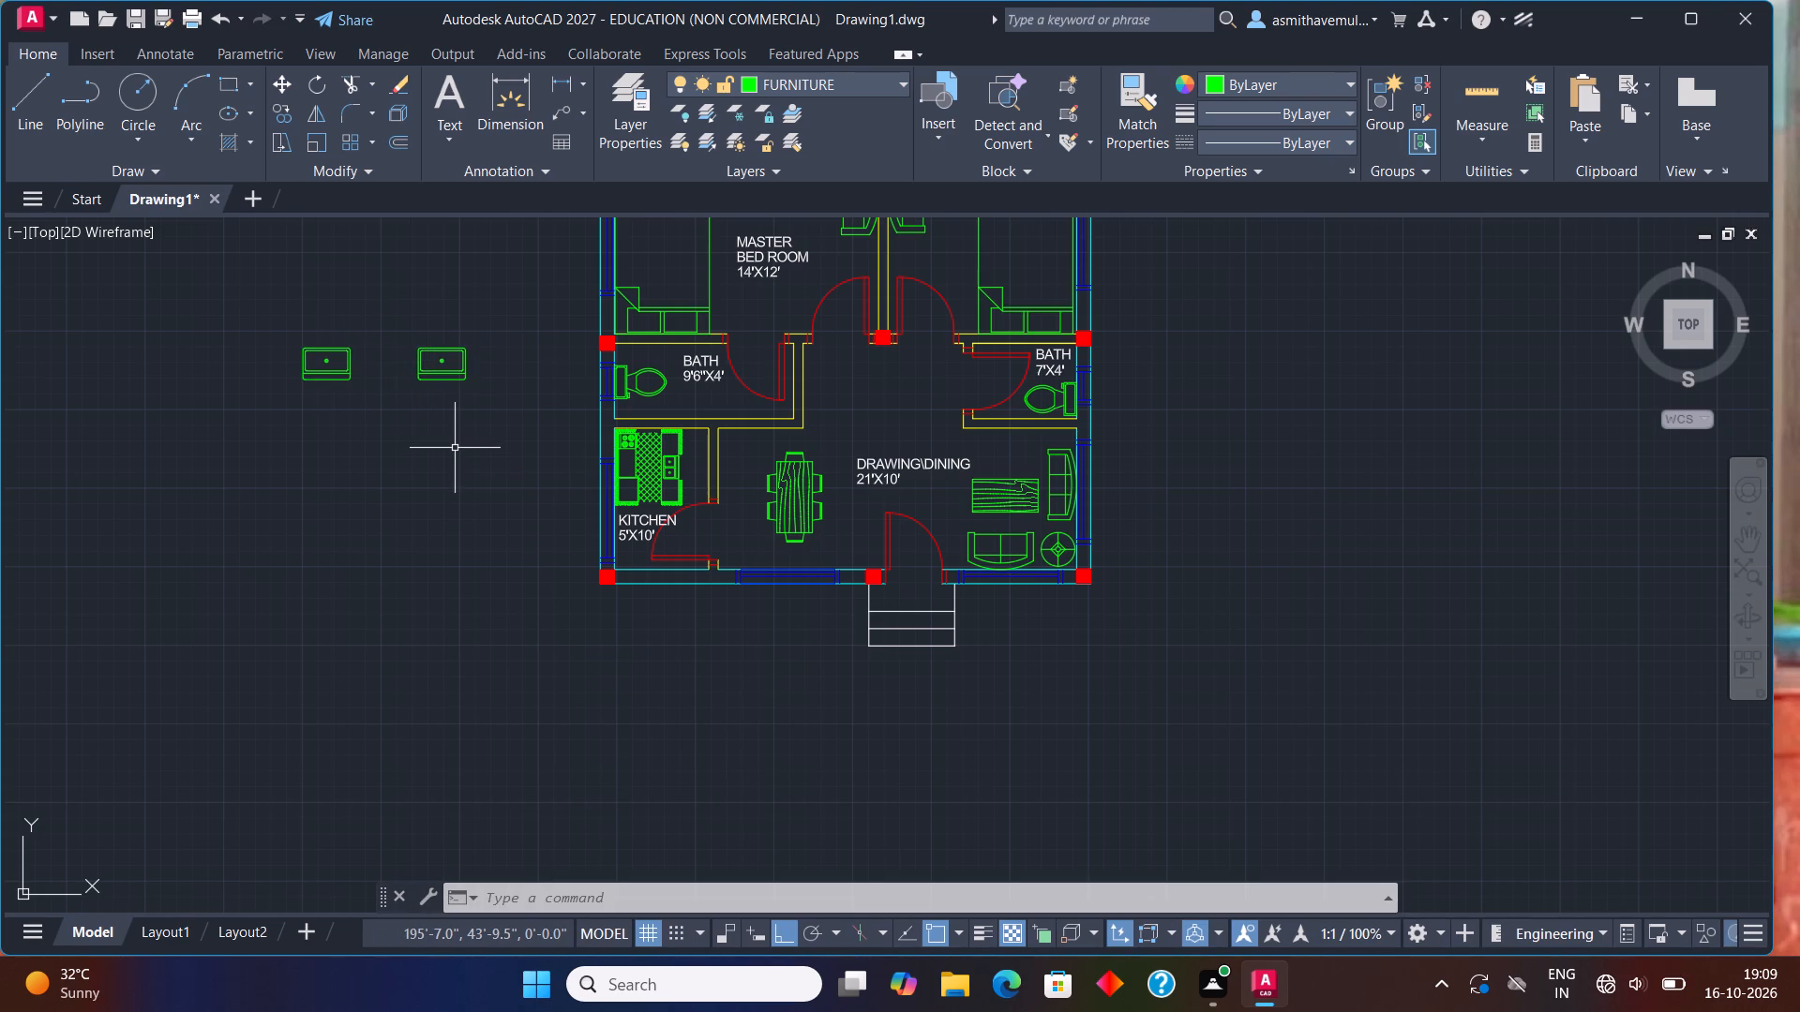
Scale the copied sink down slightly about the midpoint of its back edge.
left_click(444, 376)
type("SCALE")
key("Return")
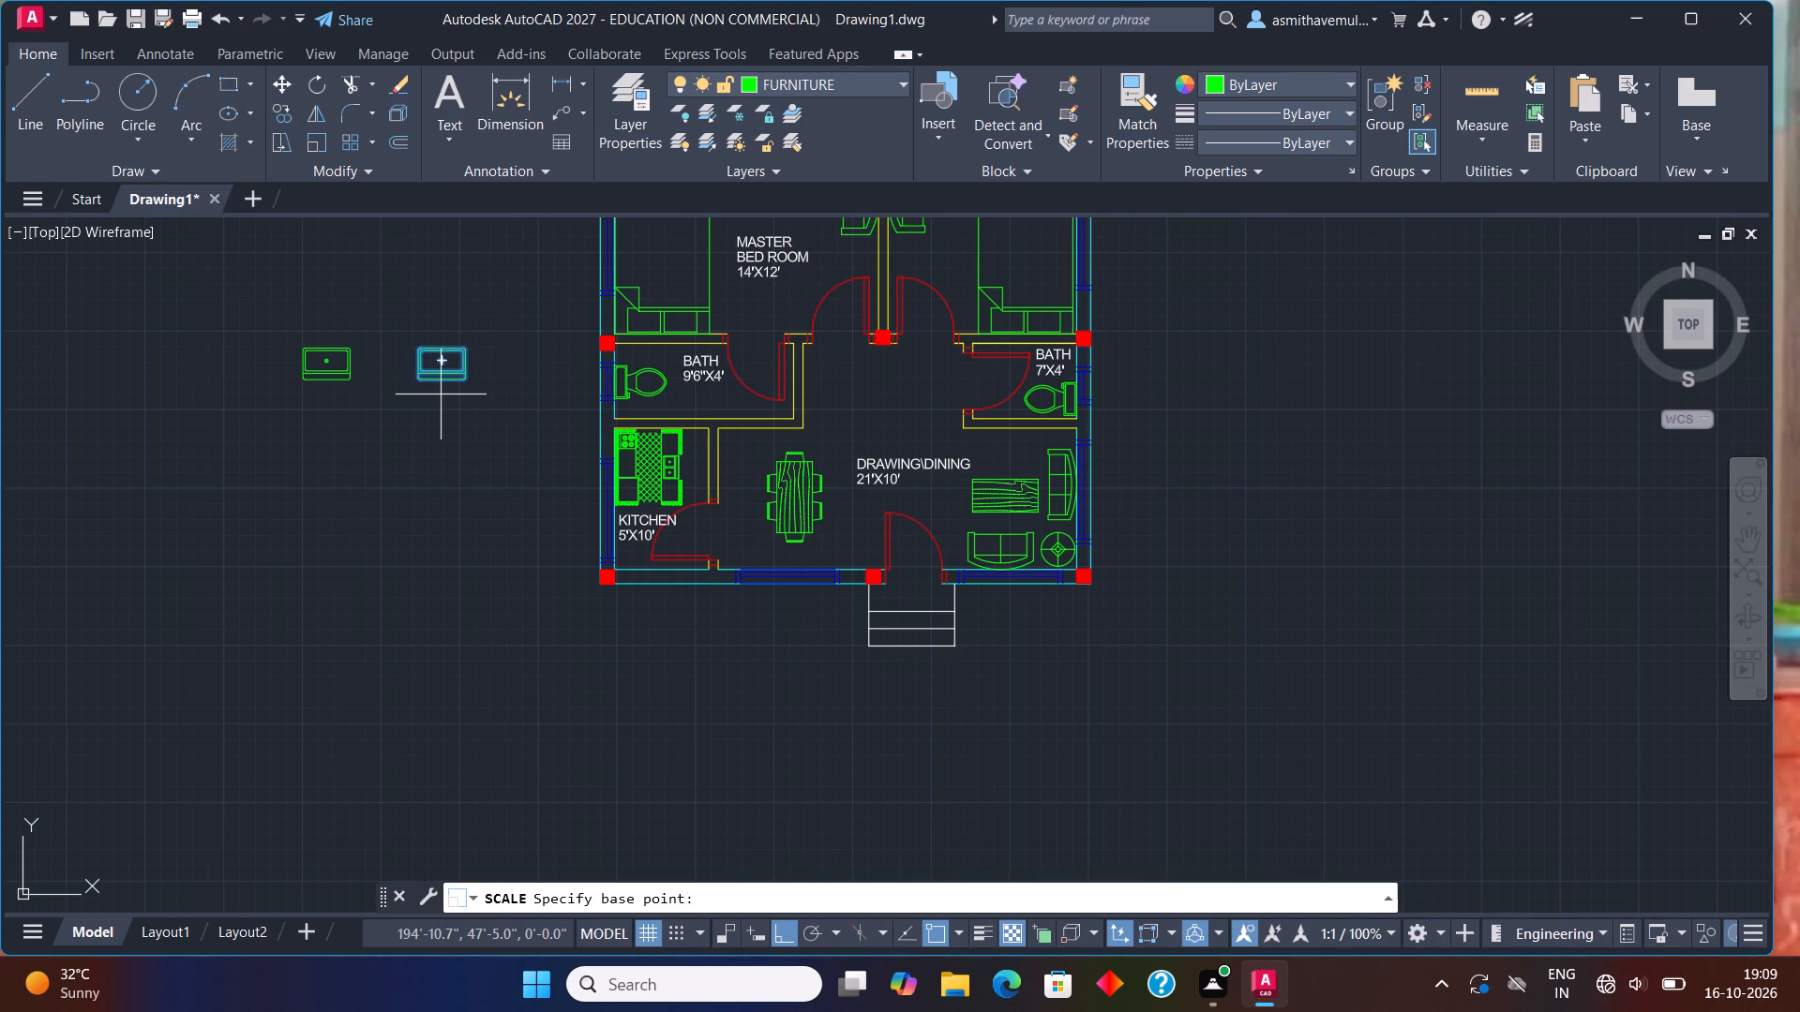
left_click(439, 381)
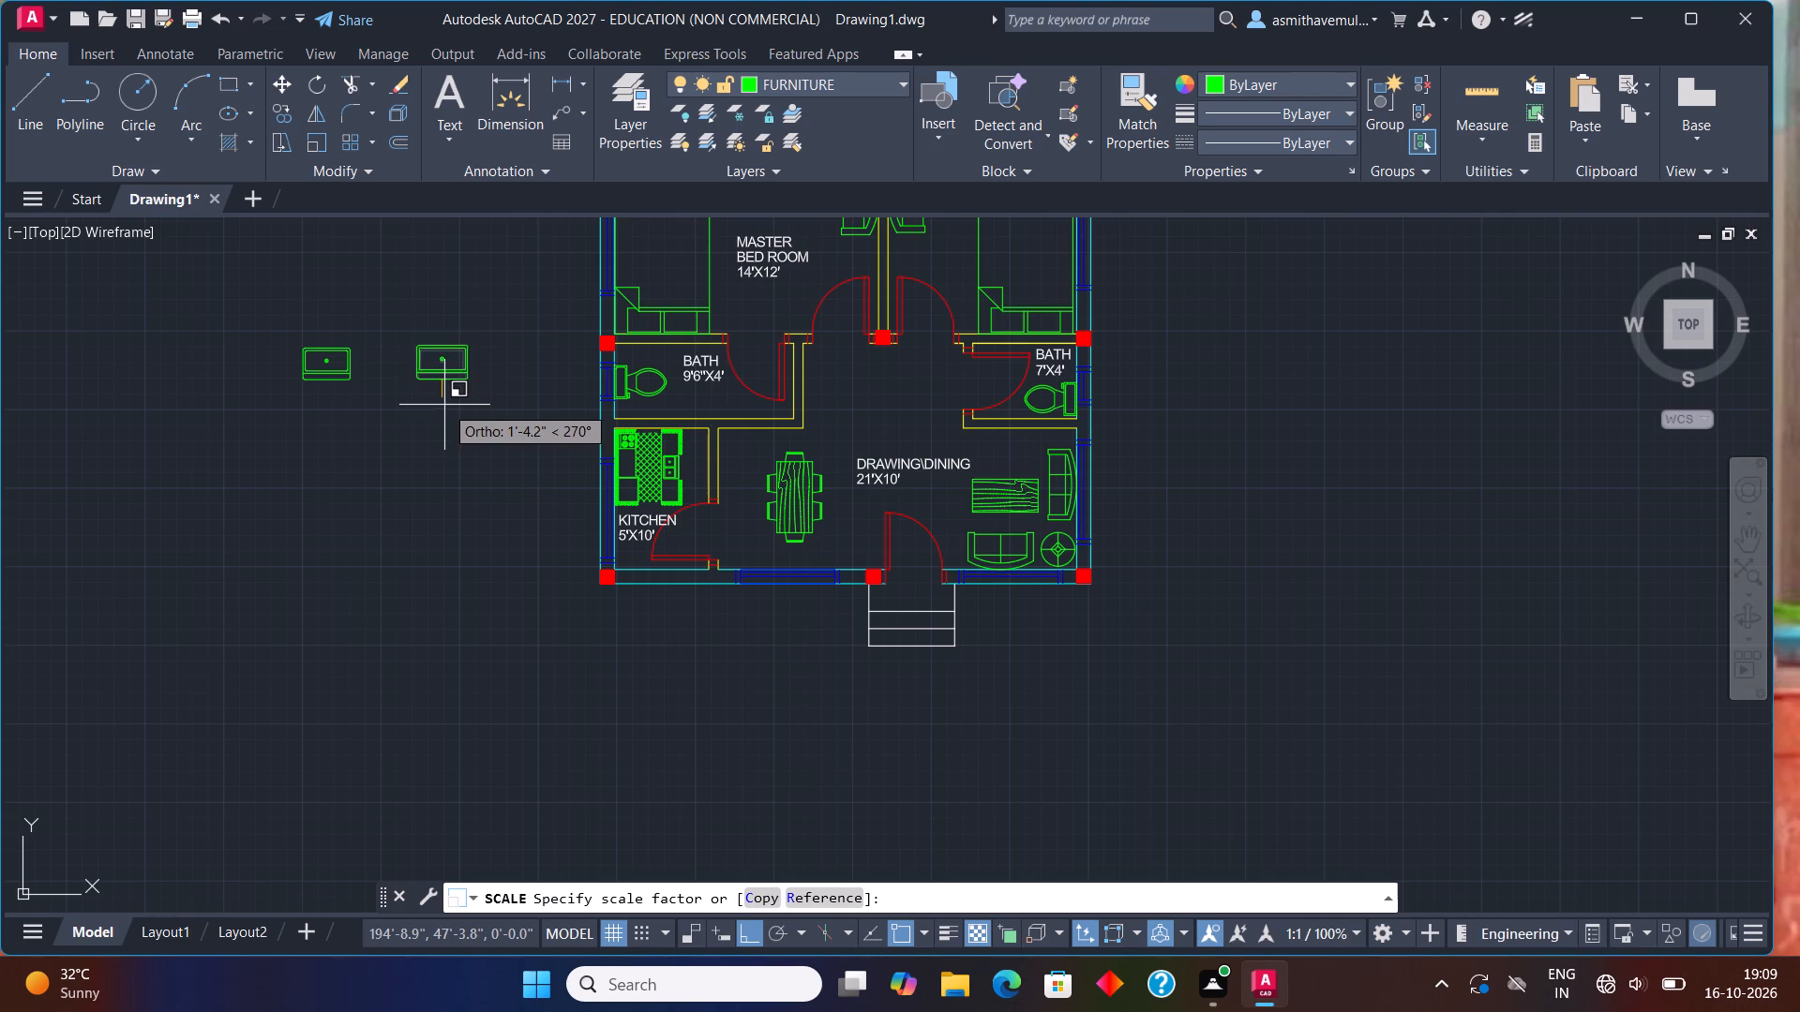
left_click(444, 399)
Move the scaled-down sink by its back-edge midpoint onto the south wall of the 9'6"X4' bath with Ortho off.
left_click(444, 382)
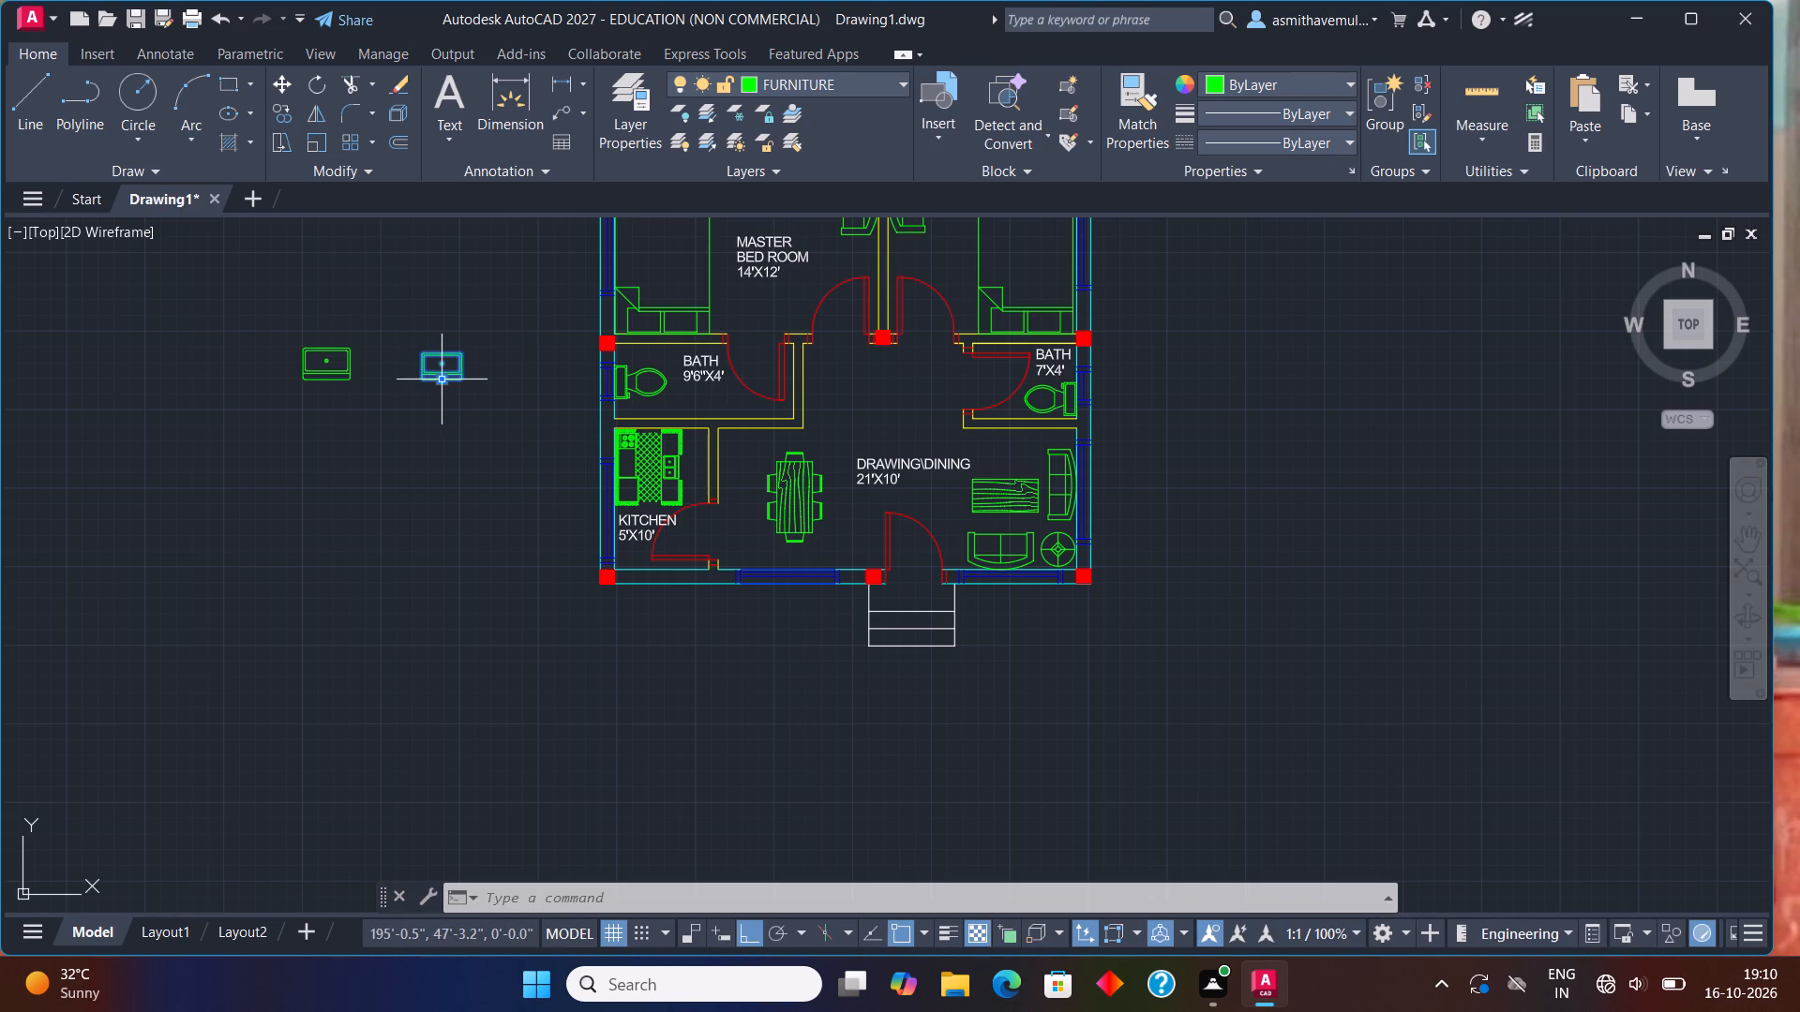
key("m")
key("Return")
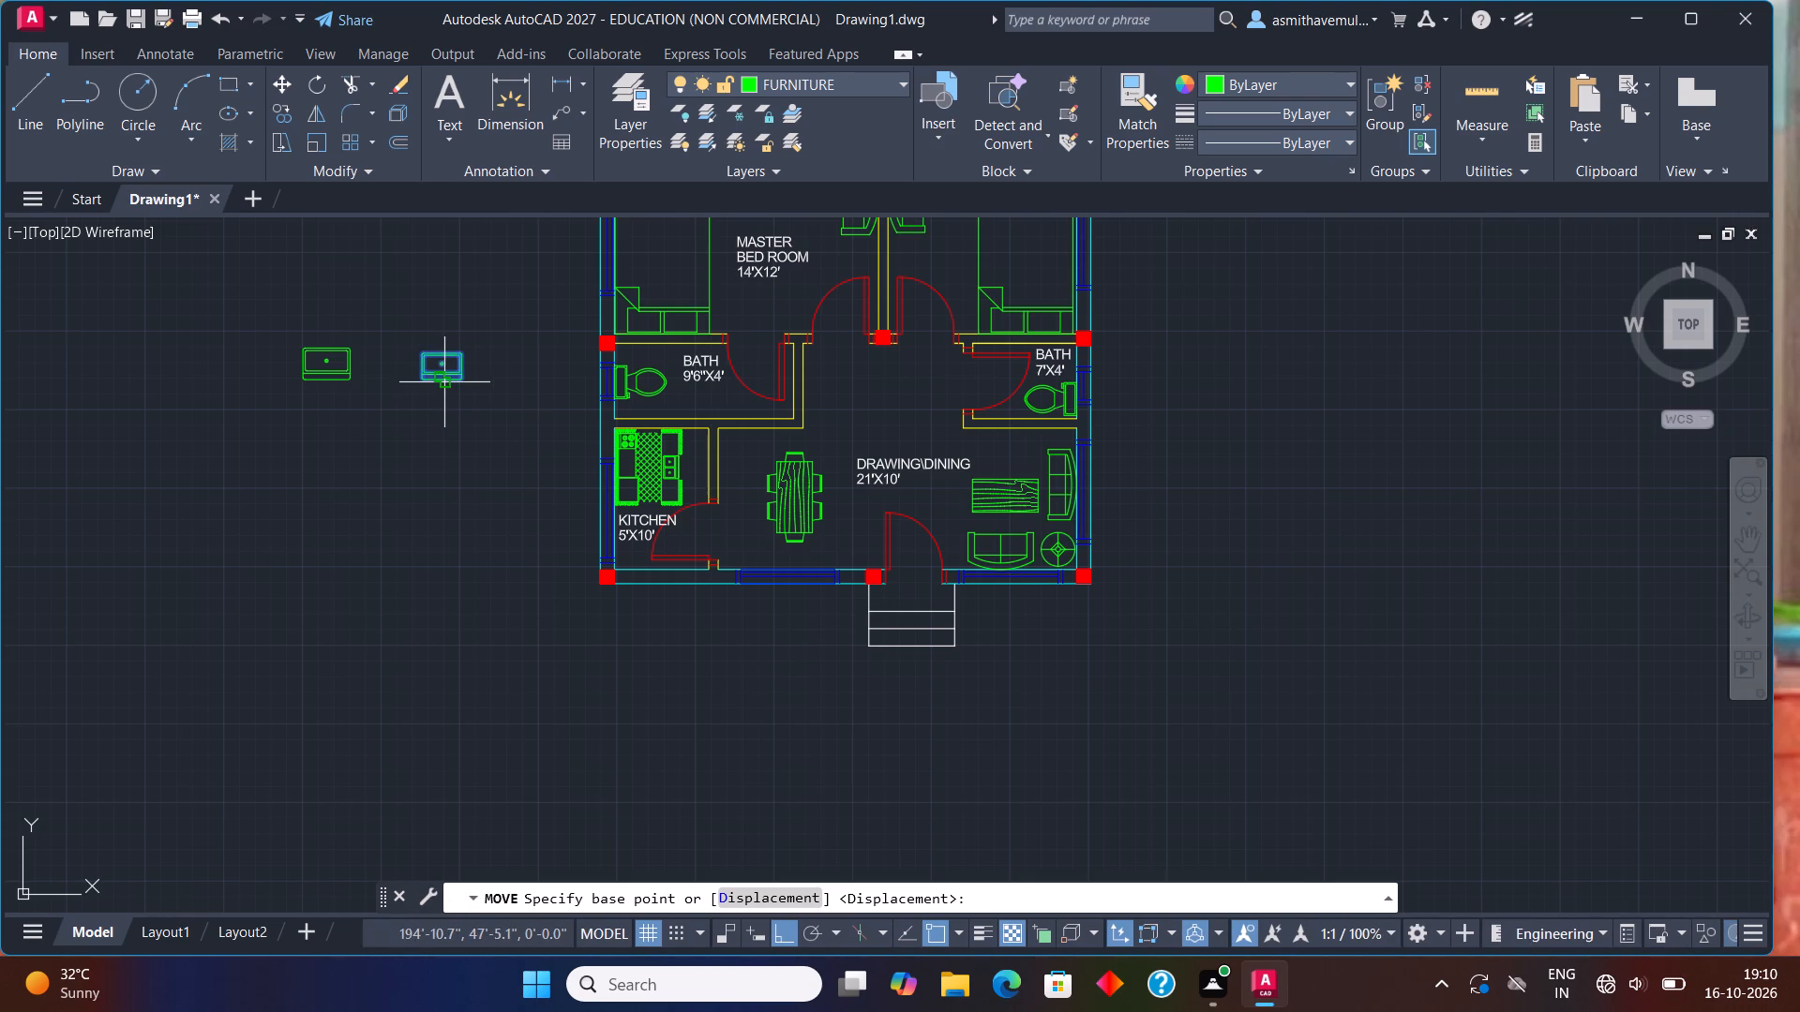
left_click(444, 382)
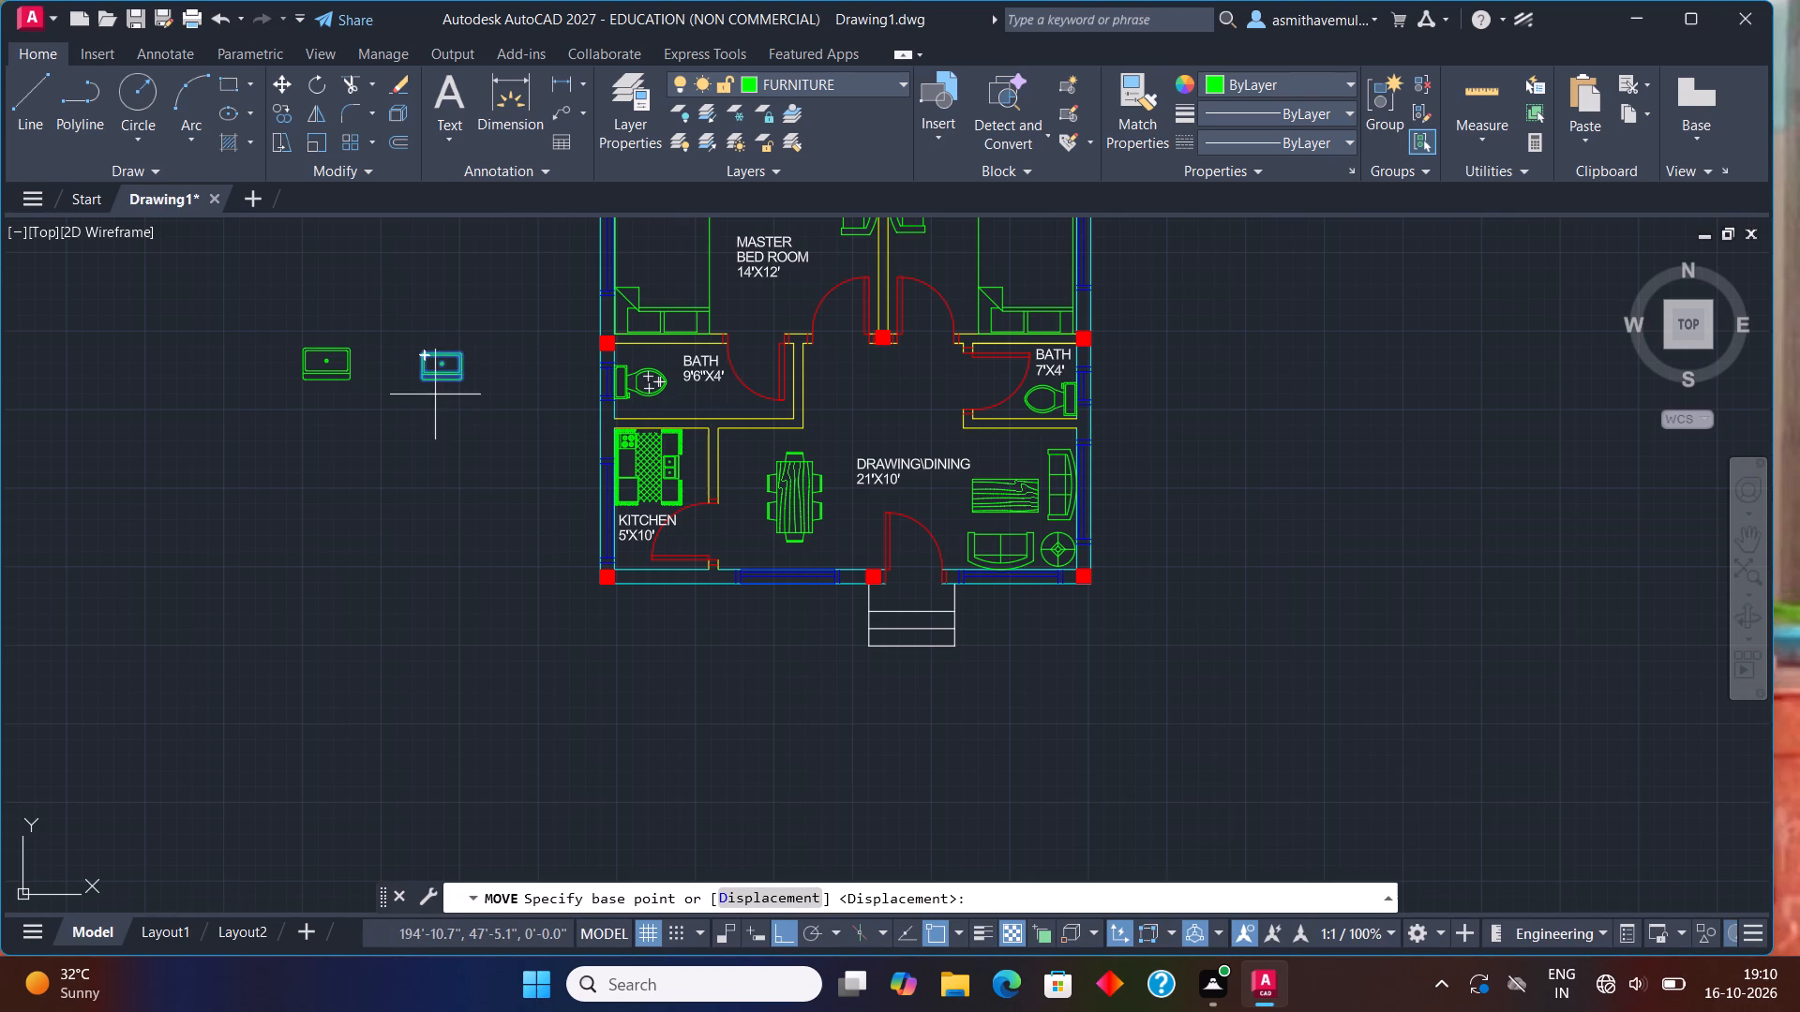
left_click(442, 382)
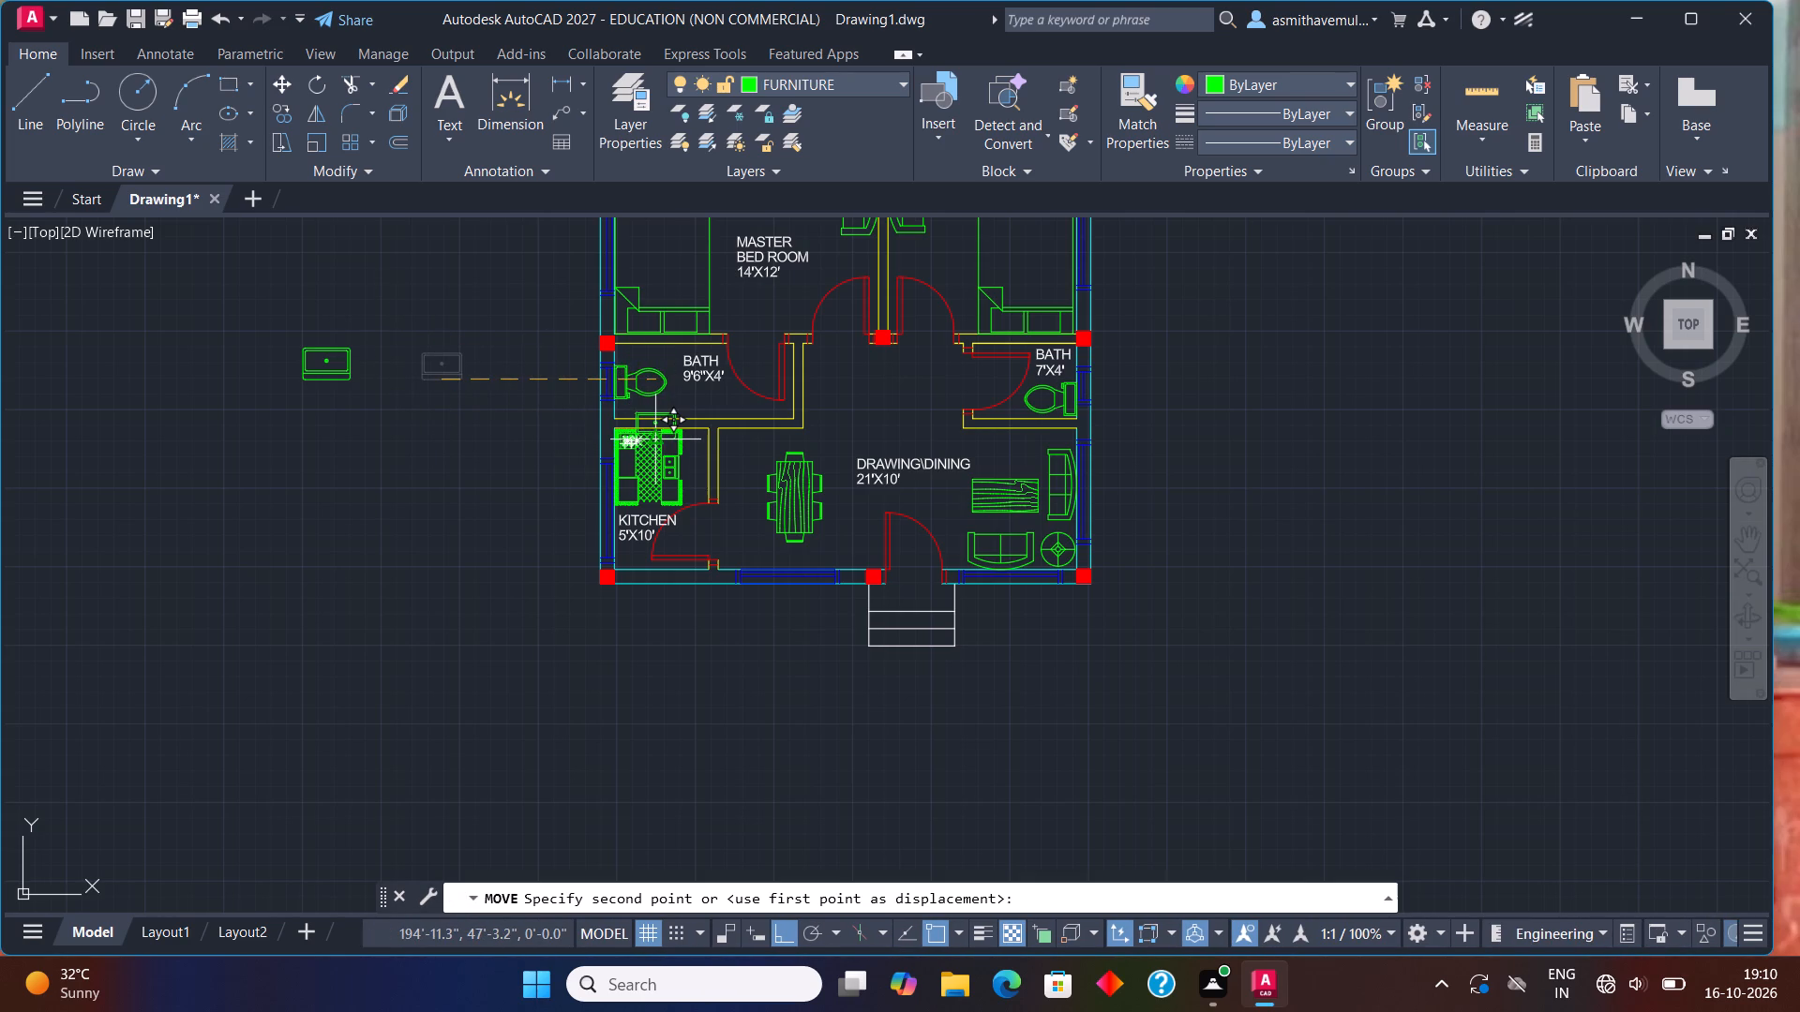
key("F8")
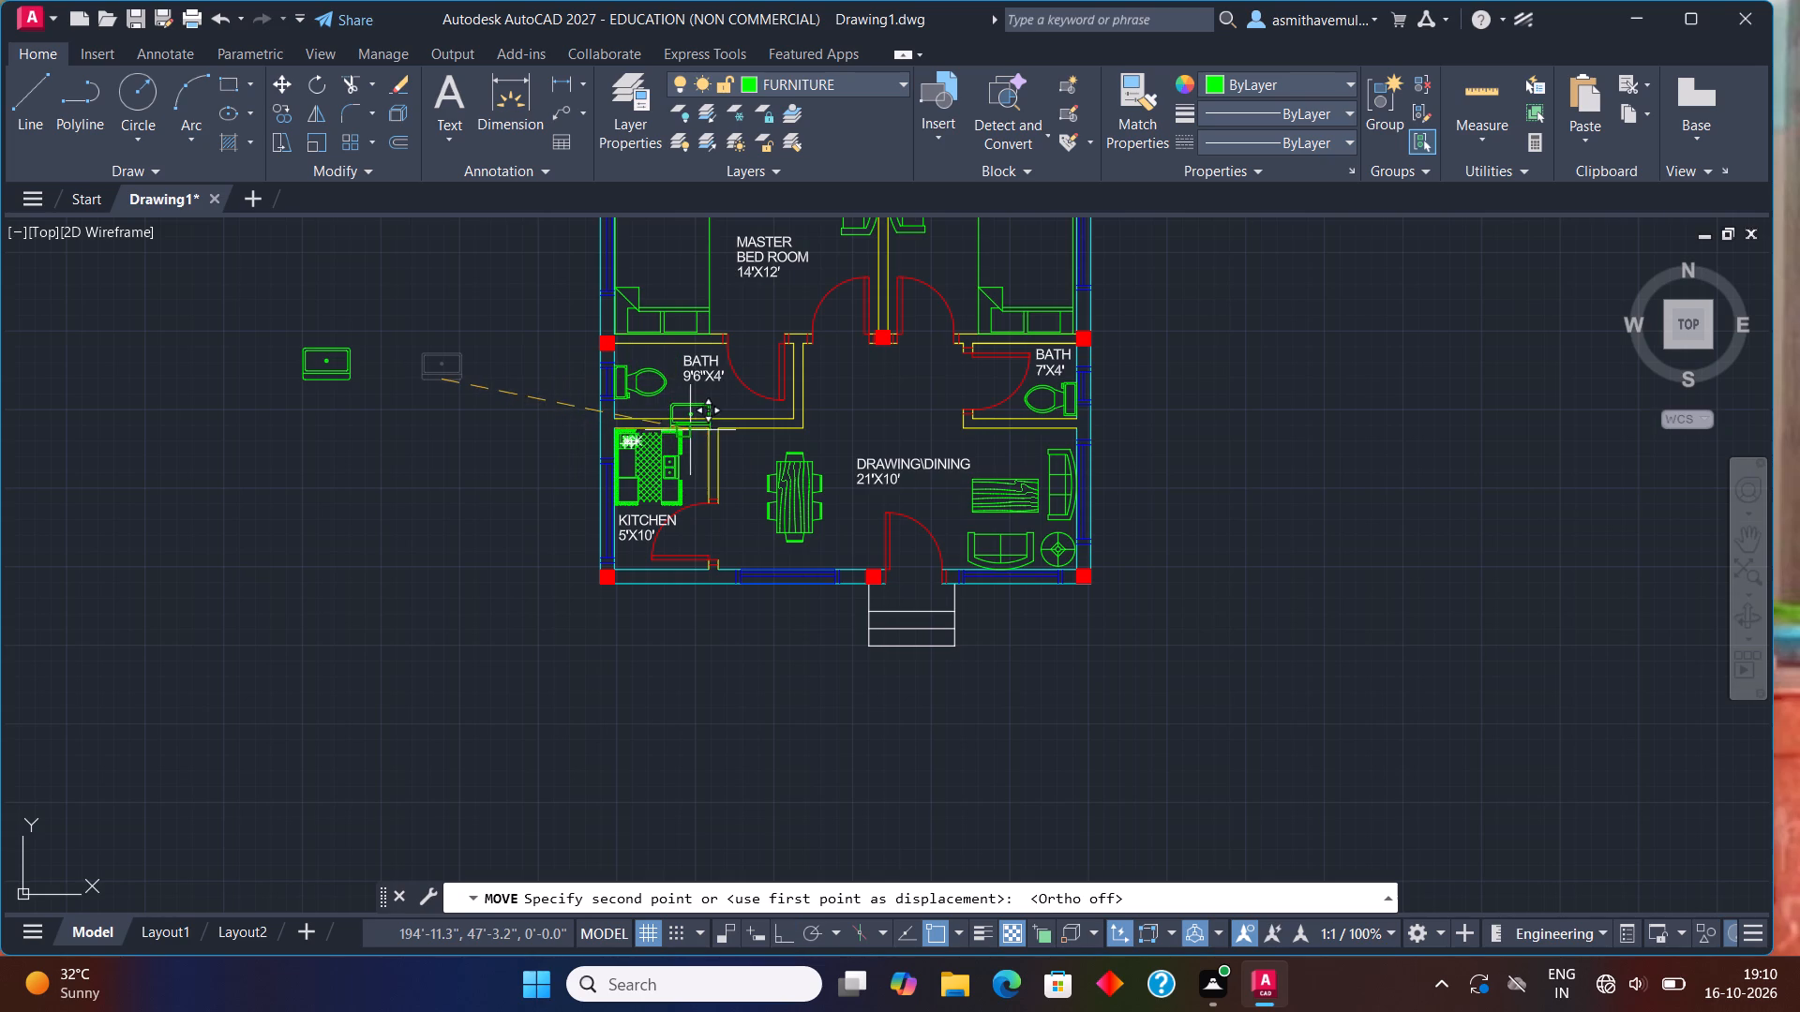
scroll(766, 382, "up", 3)
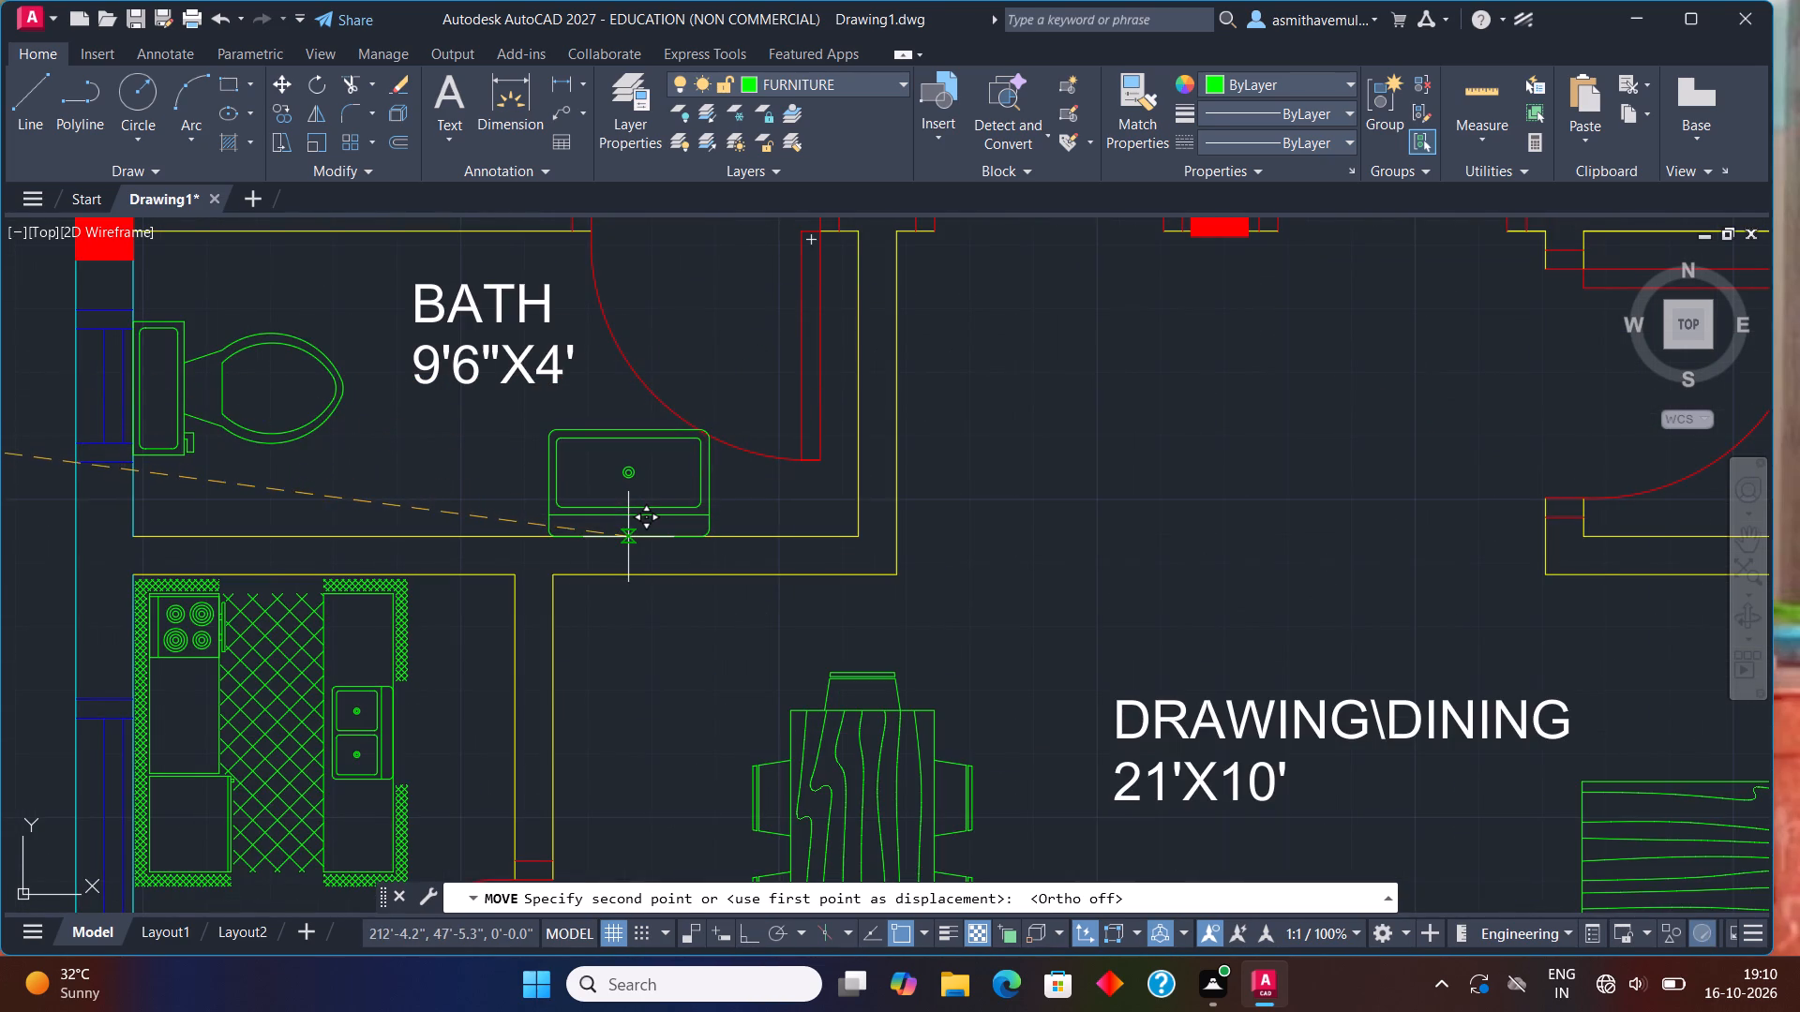
left_click(628, 539)
Copy the bath sink from its back-edge midpoint to the open floor north of the DRAWING\DINING label.
scroll(558, 497, "down", 2)
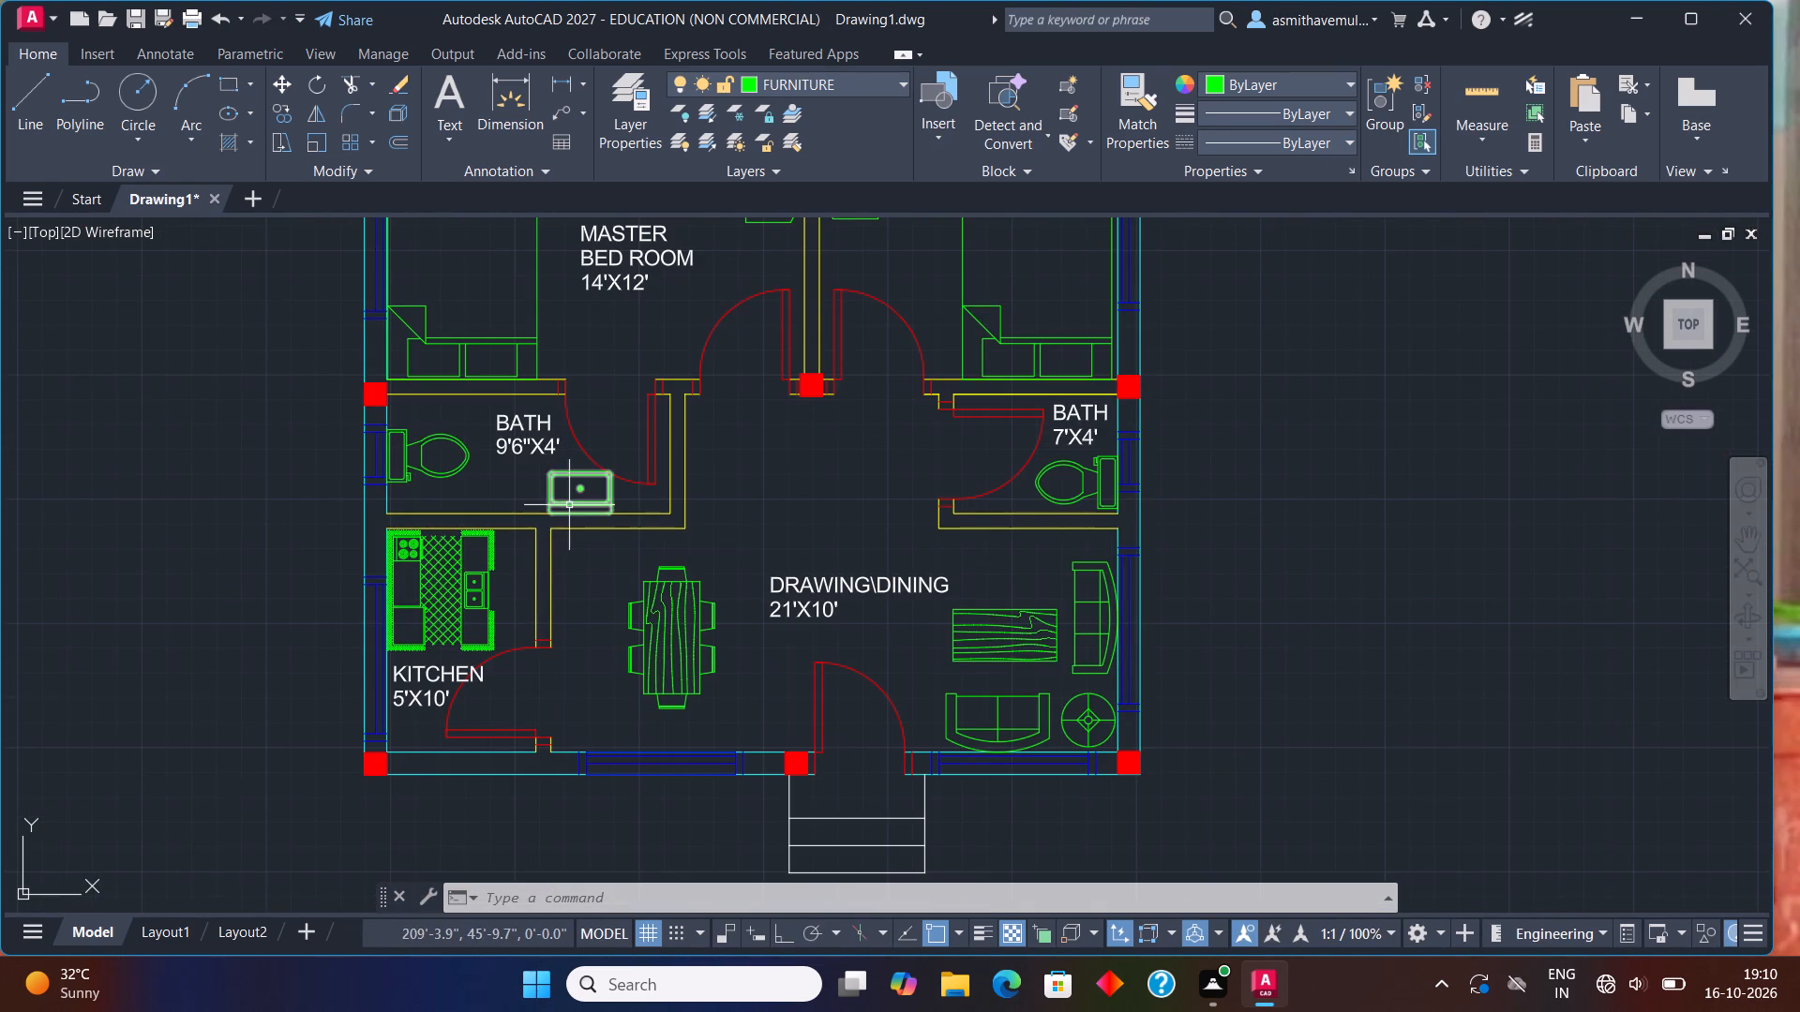
left_click(569, 502)
type("COPY")
key("Return")
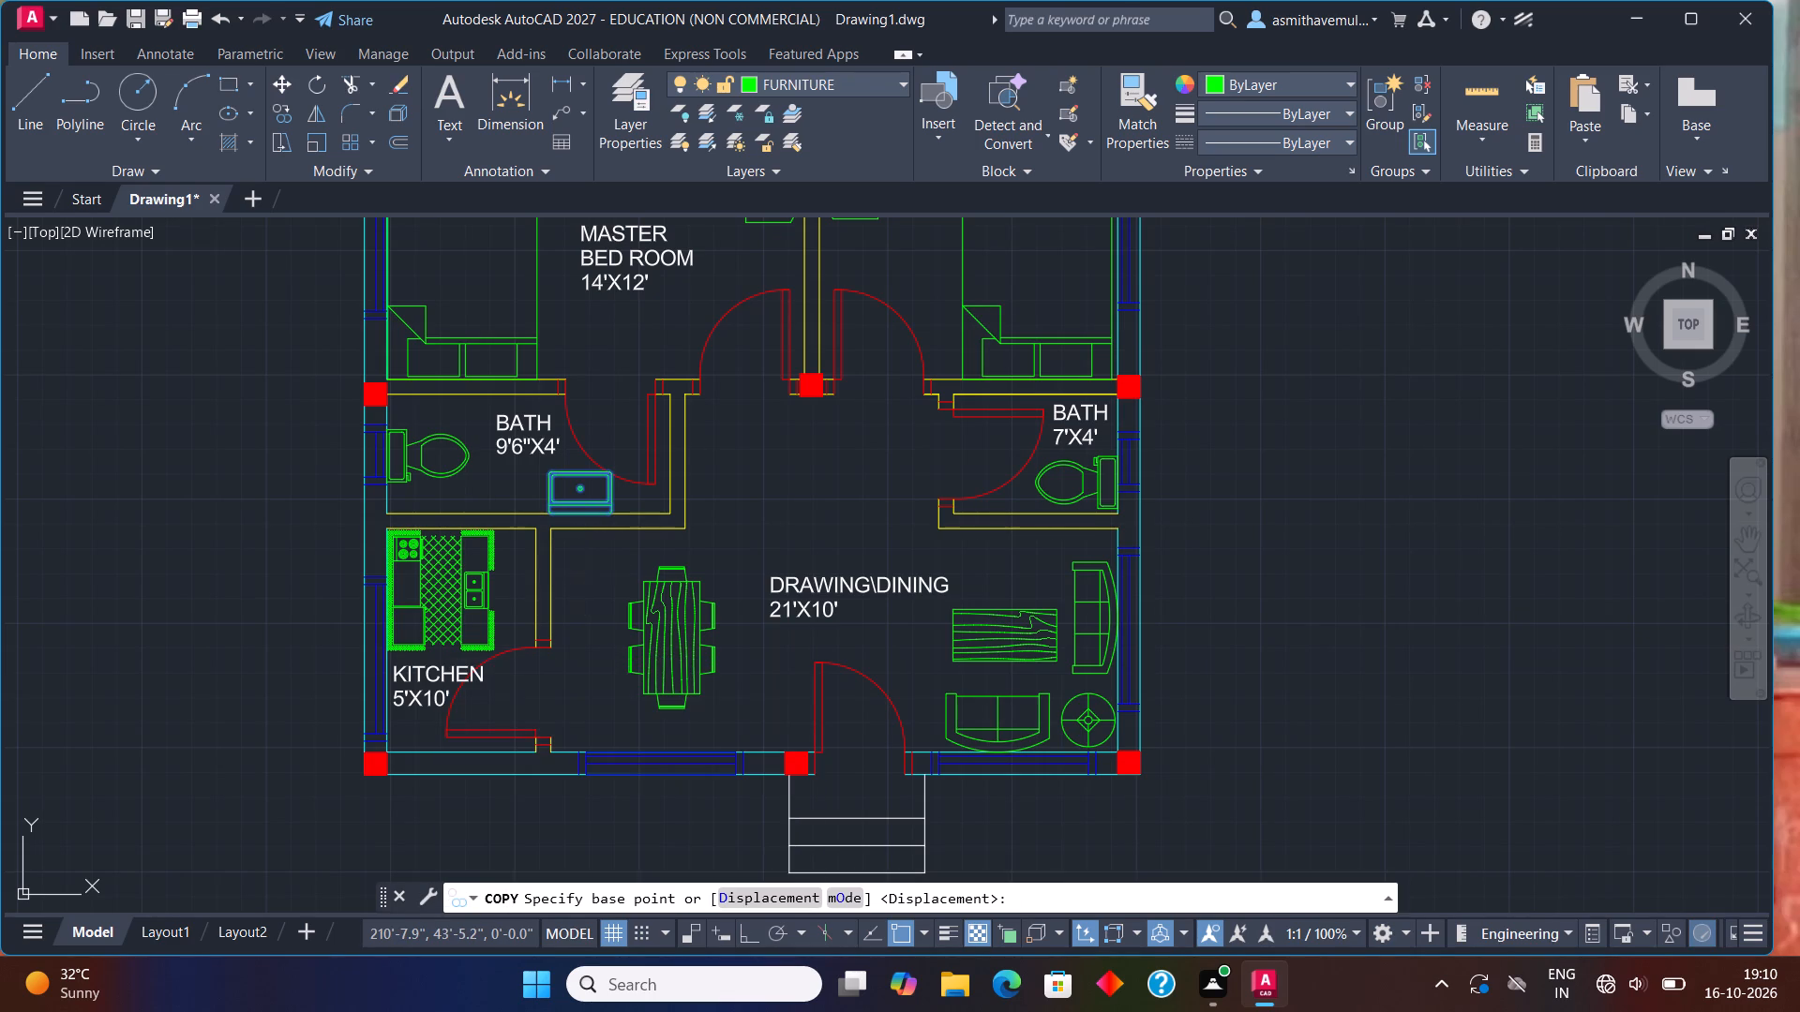
left_click(579, 513)
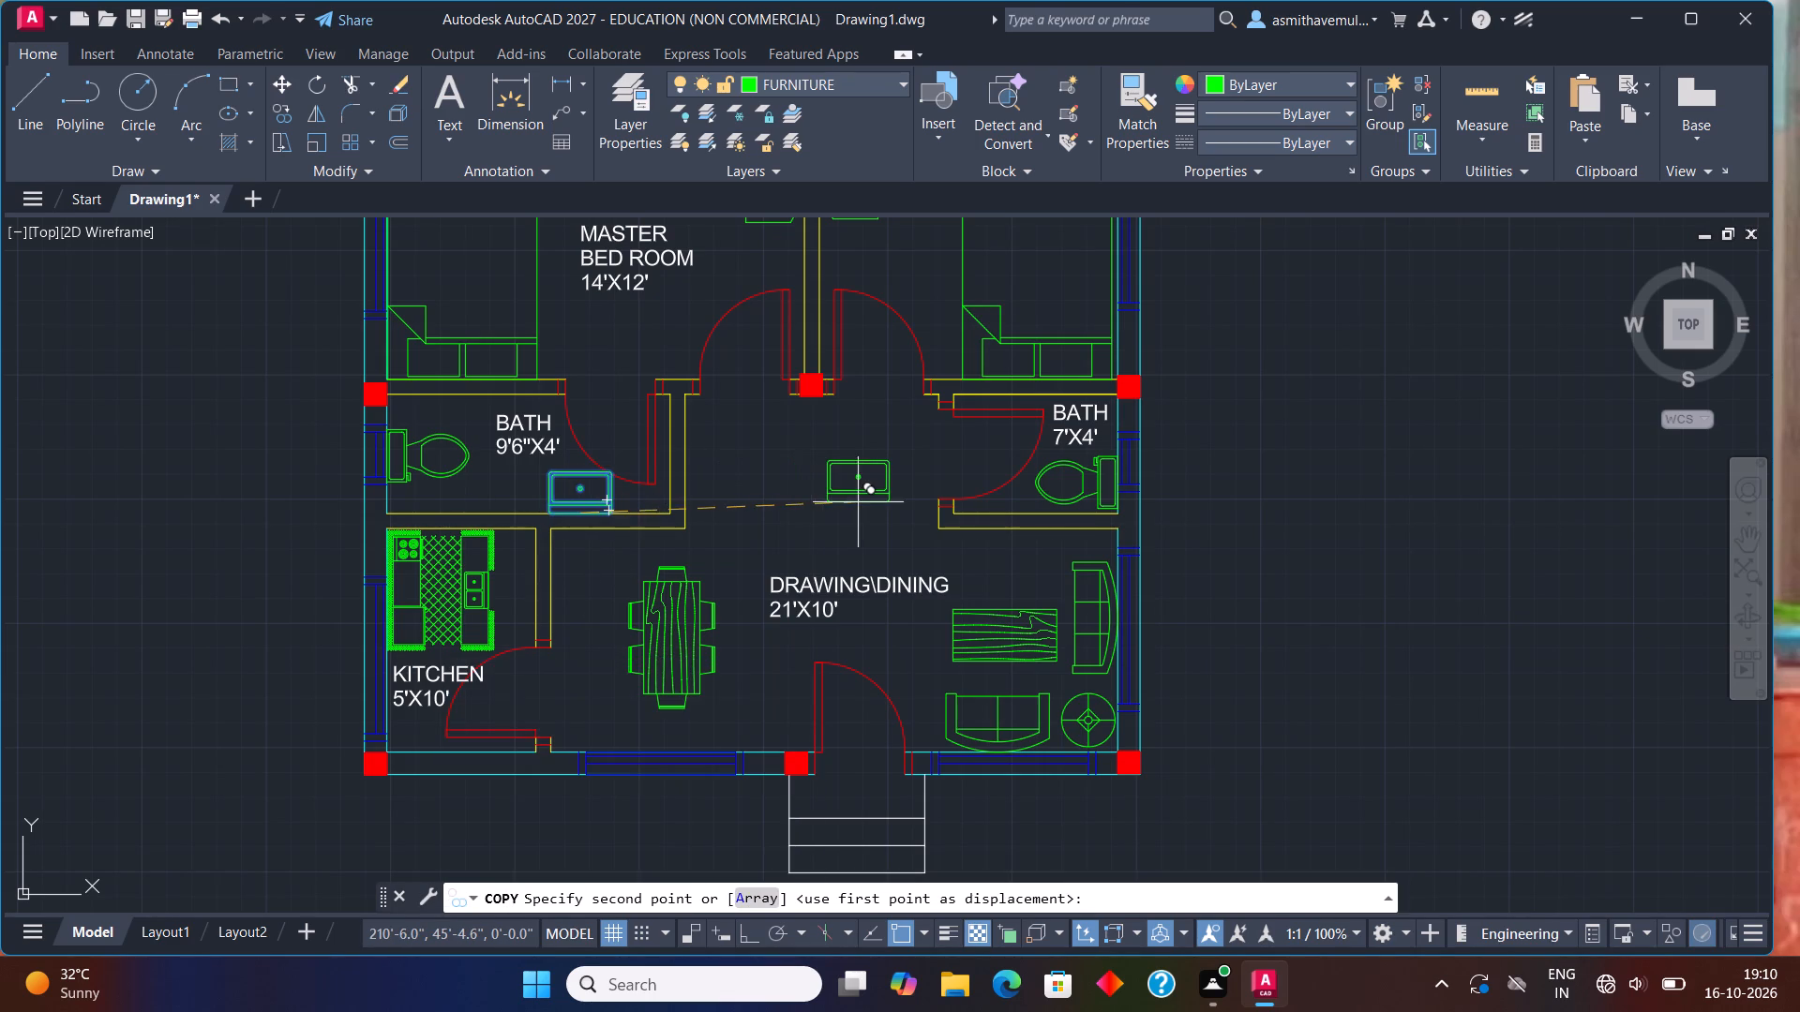
left_click(860, 502)
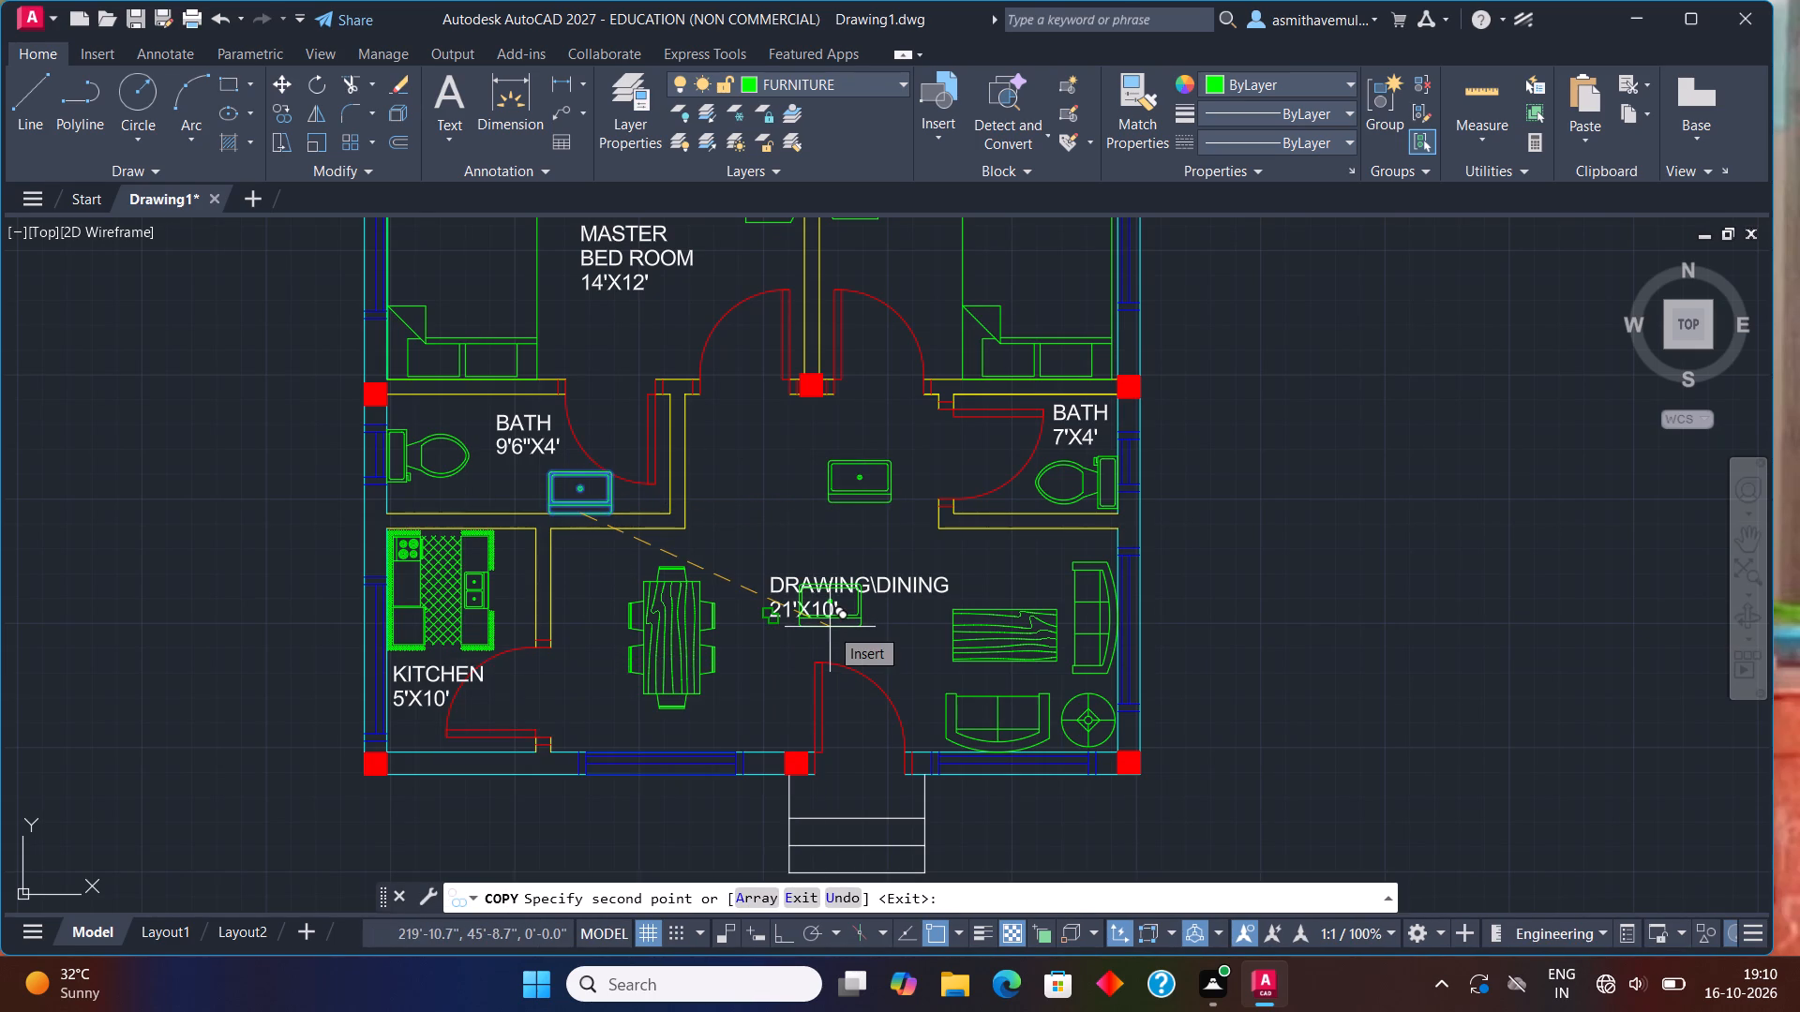
key("Escape")
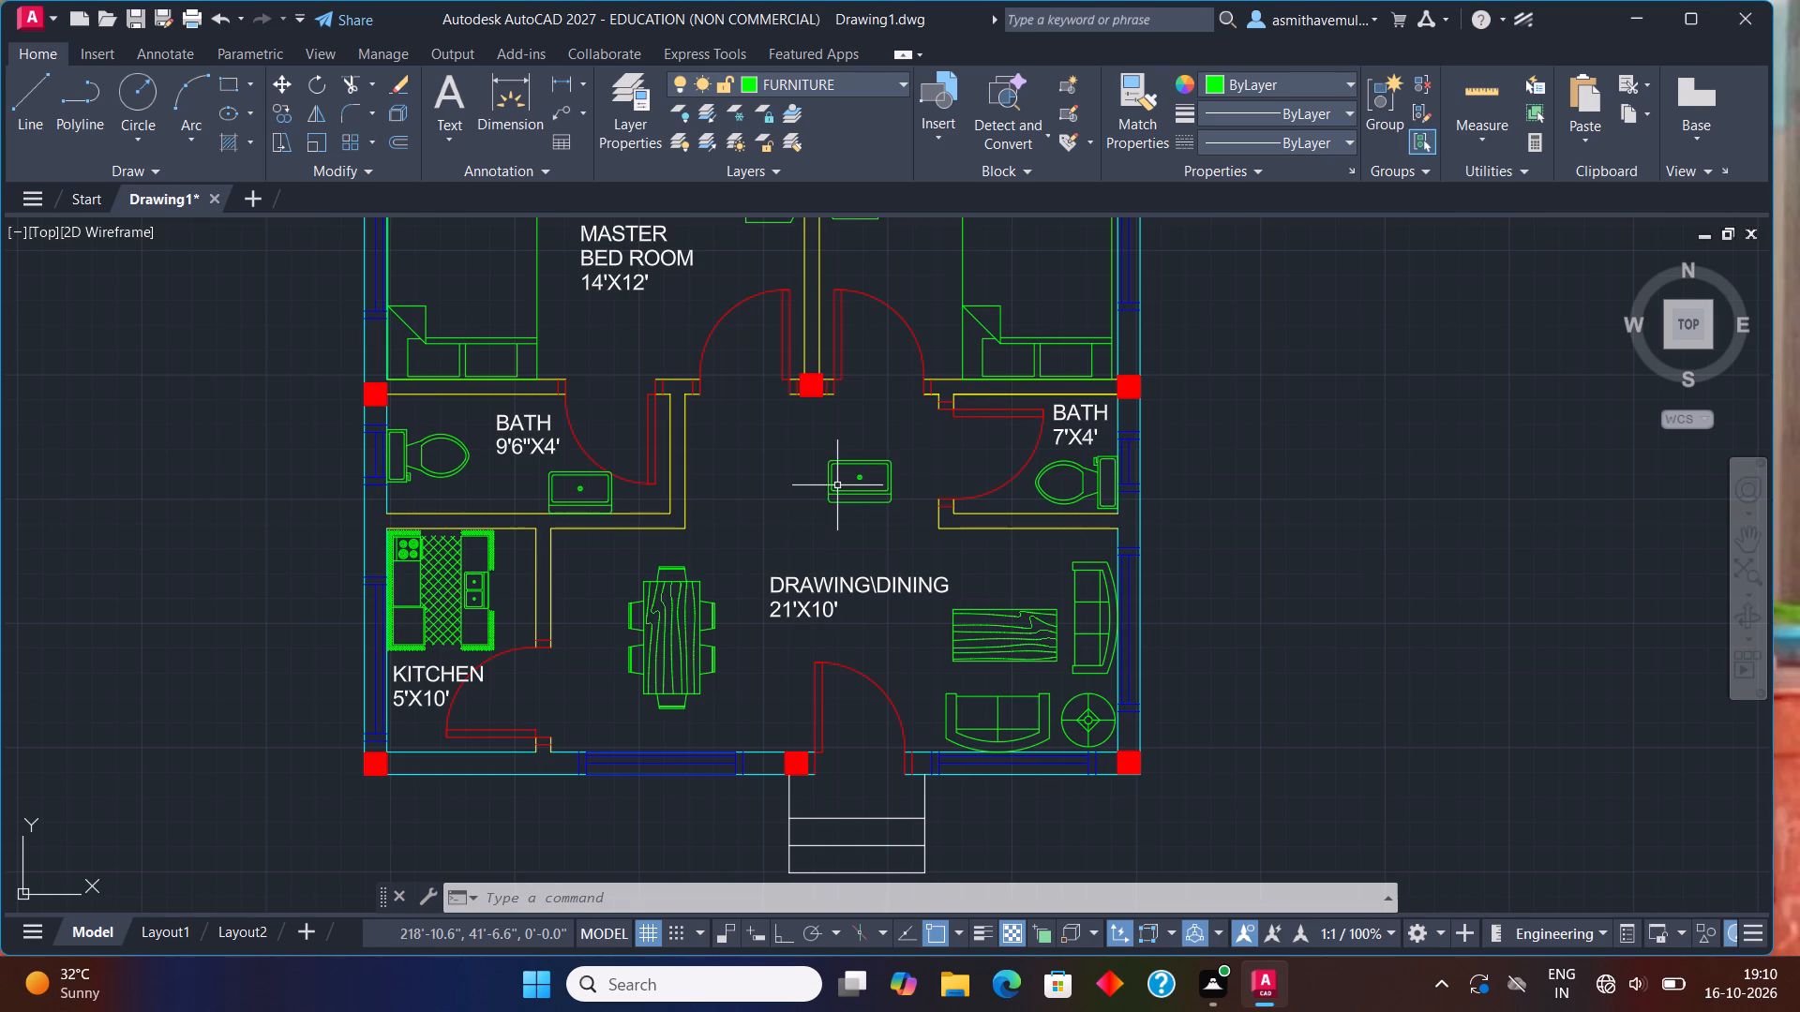
Rotate the new sink copy 90° clockwise about its back-edge midpoint with Ortho on, so its back faces west.
left_click(836, 482)
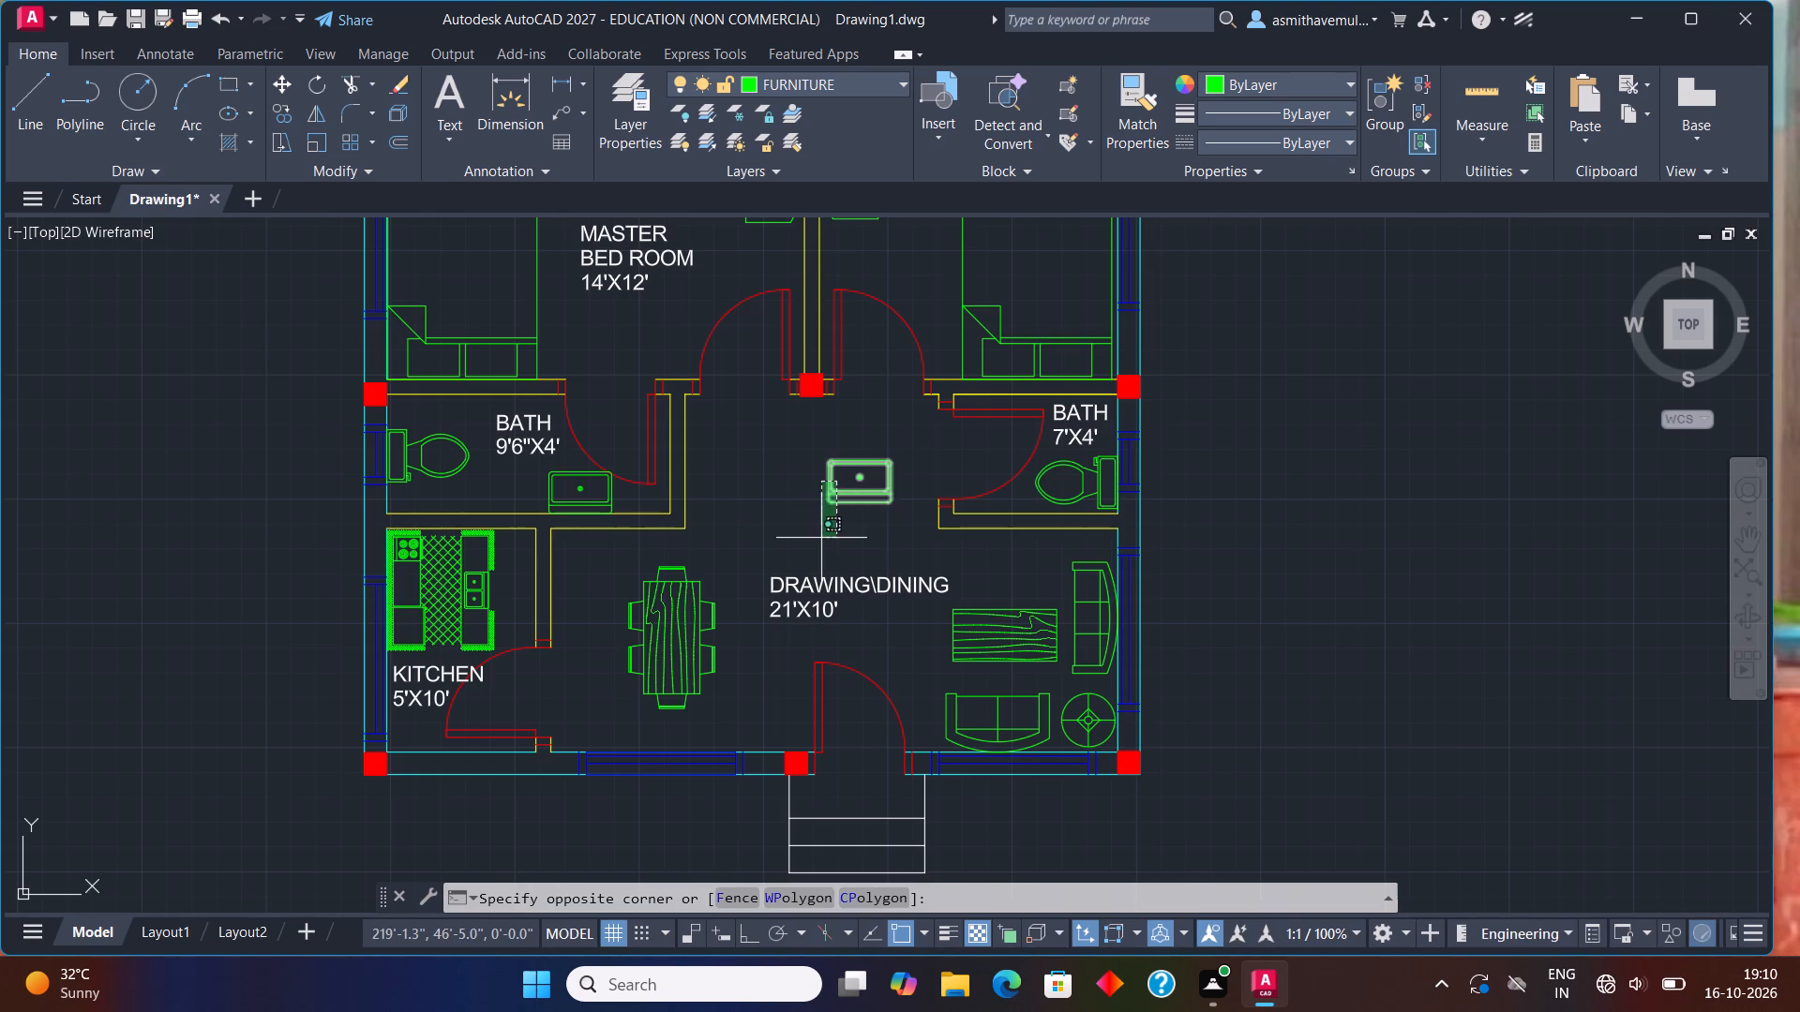
left_click(820, 541)
type("RO")
key("Return")
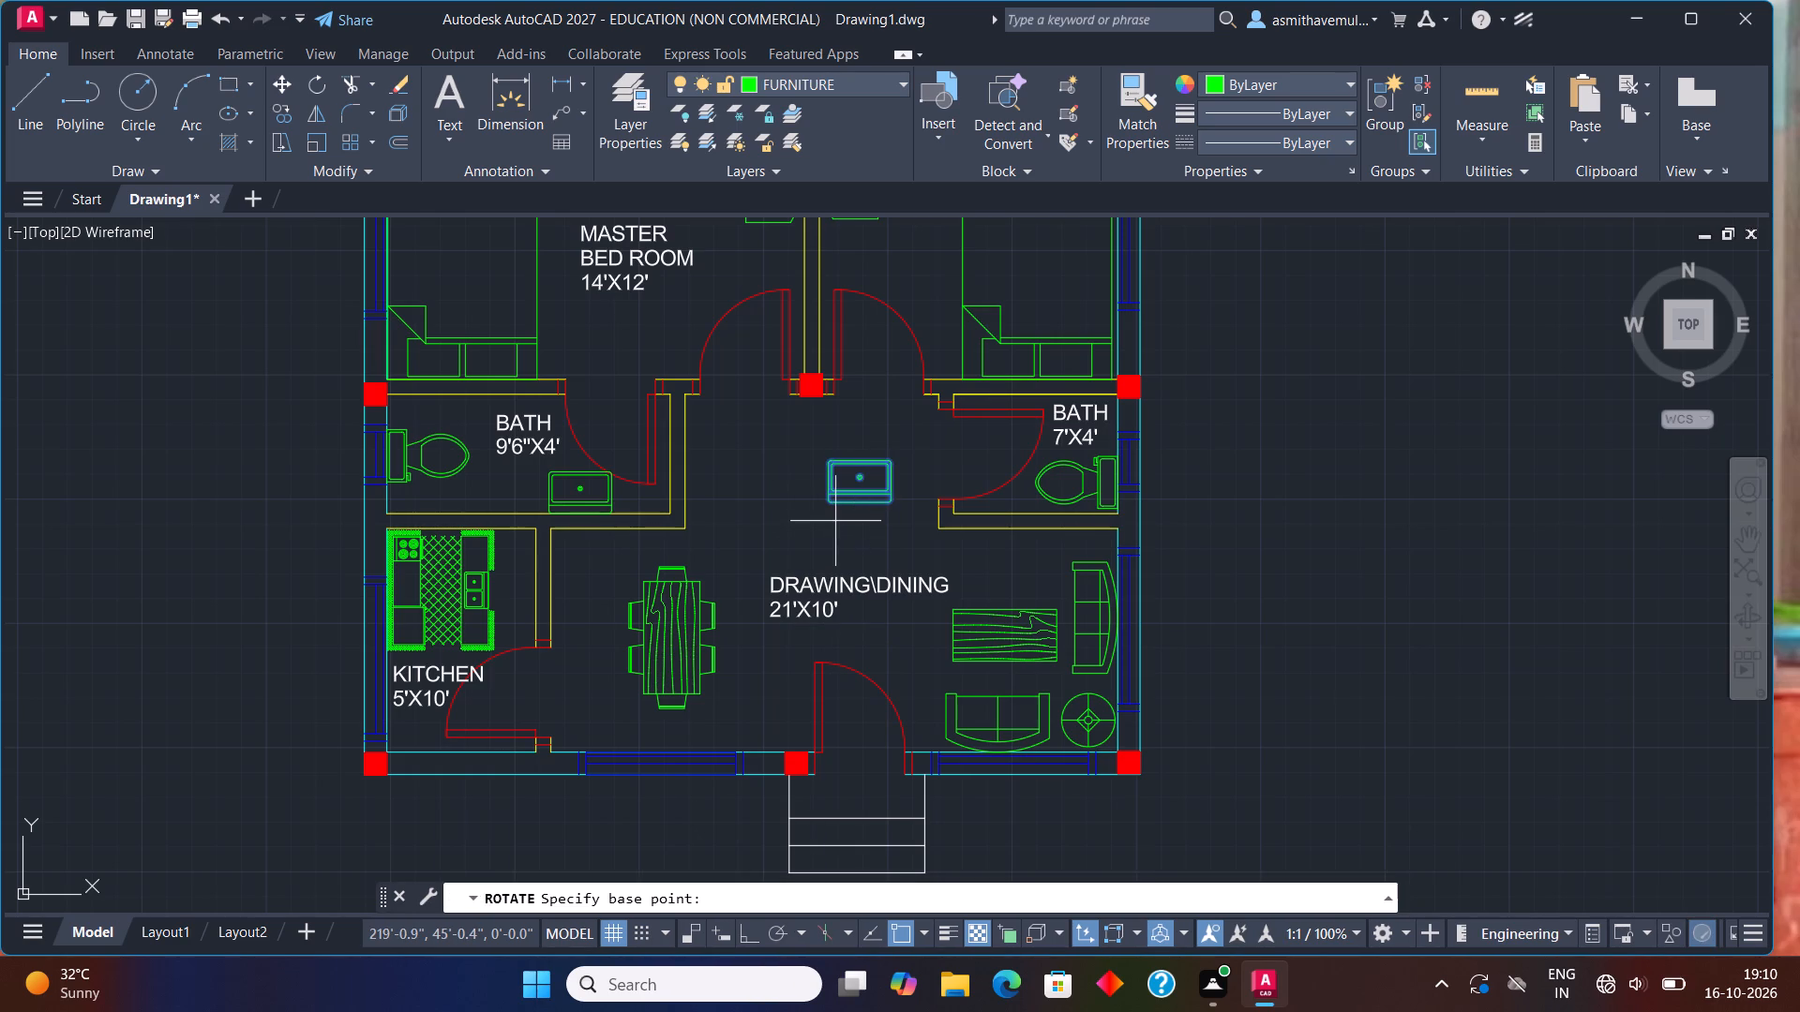
left_click(860, 504)
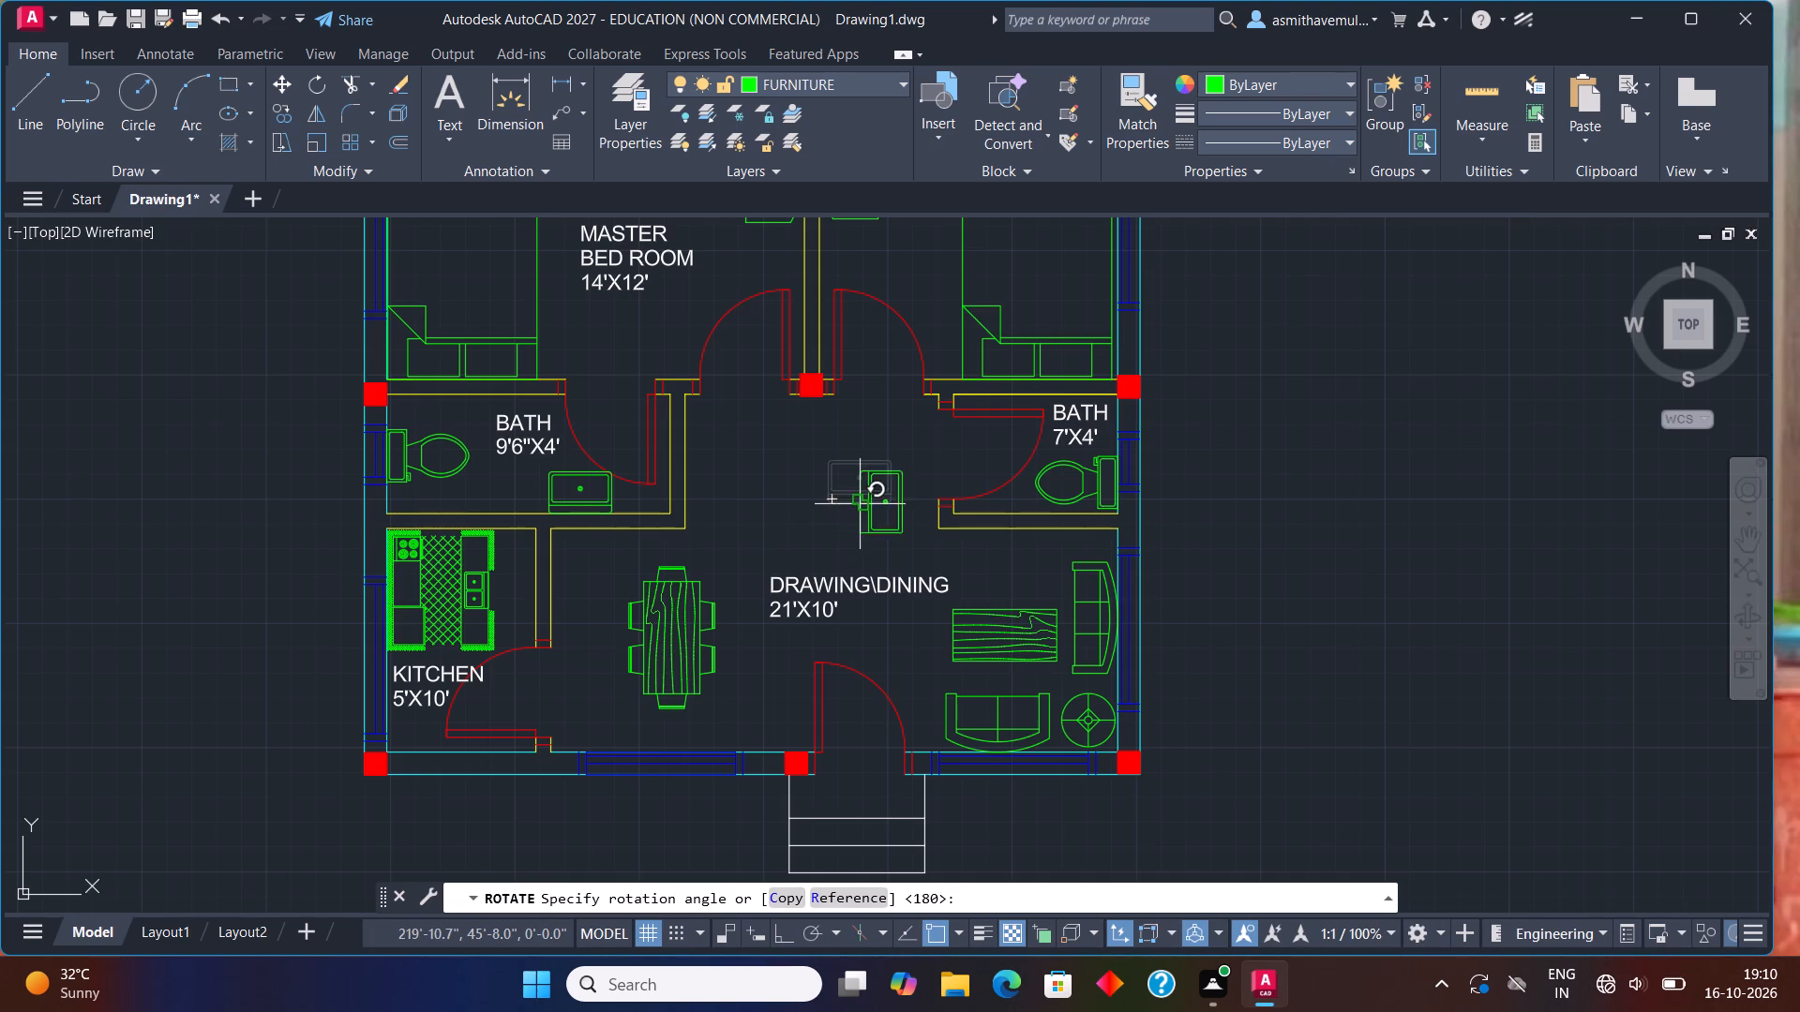
key("F8")
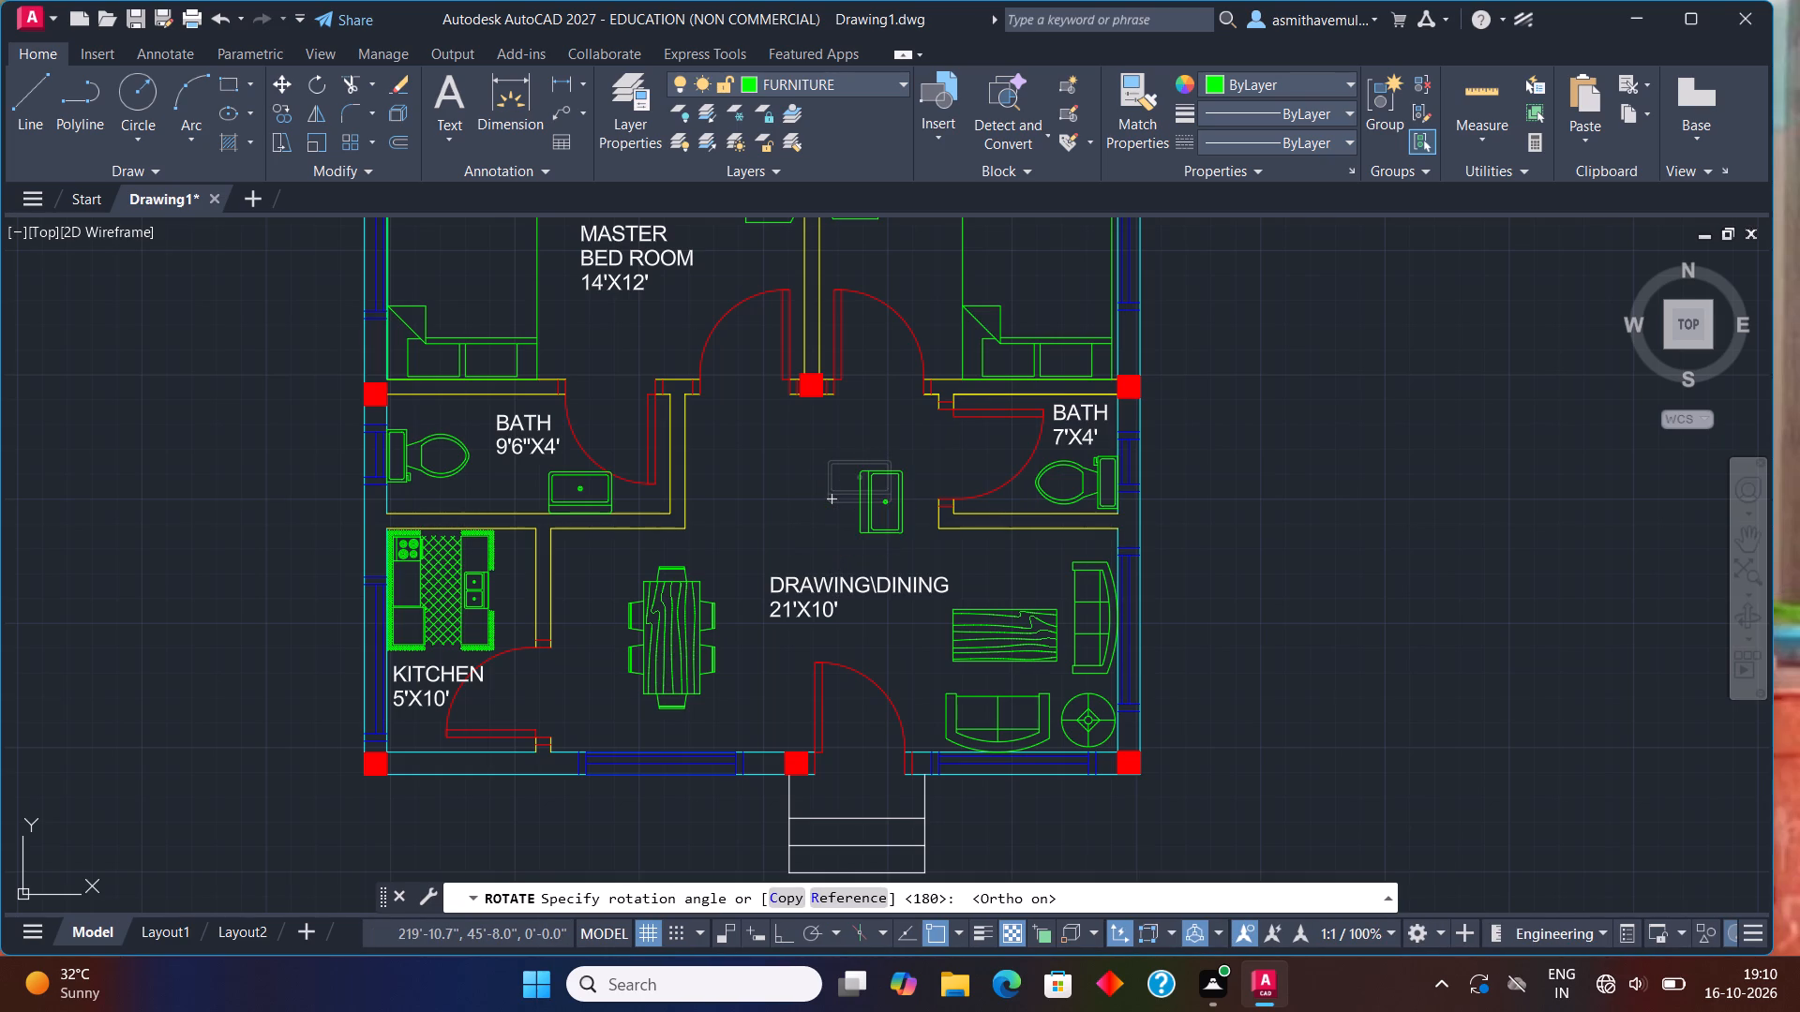
left_click(842, 547)
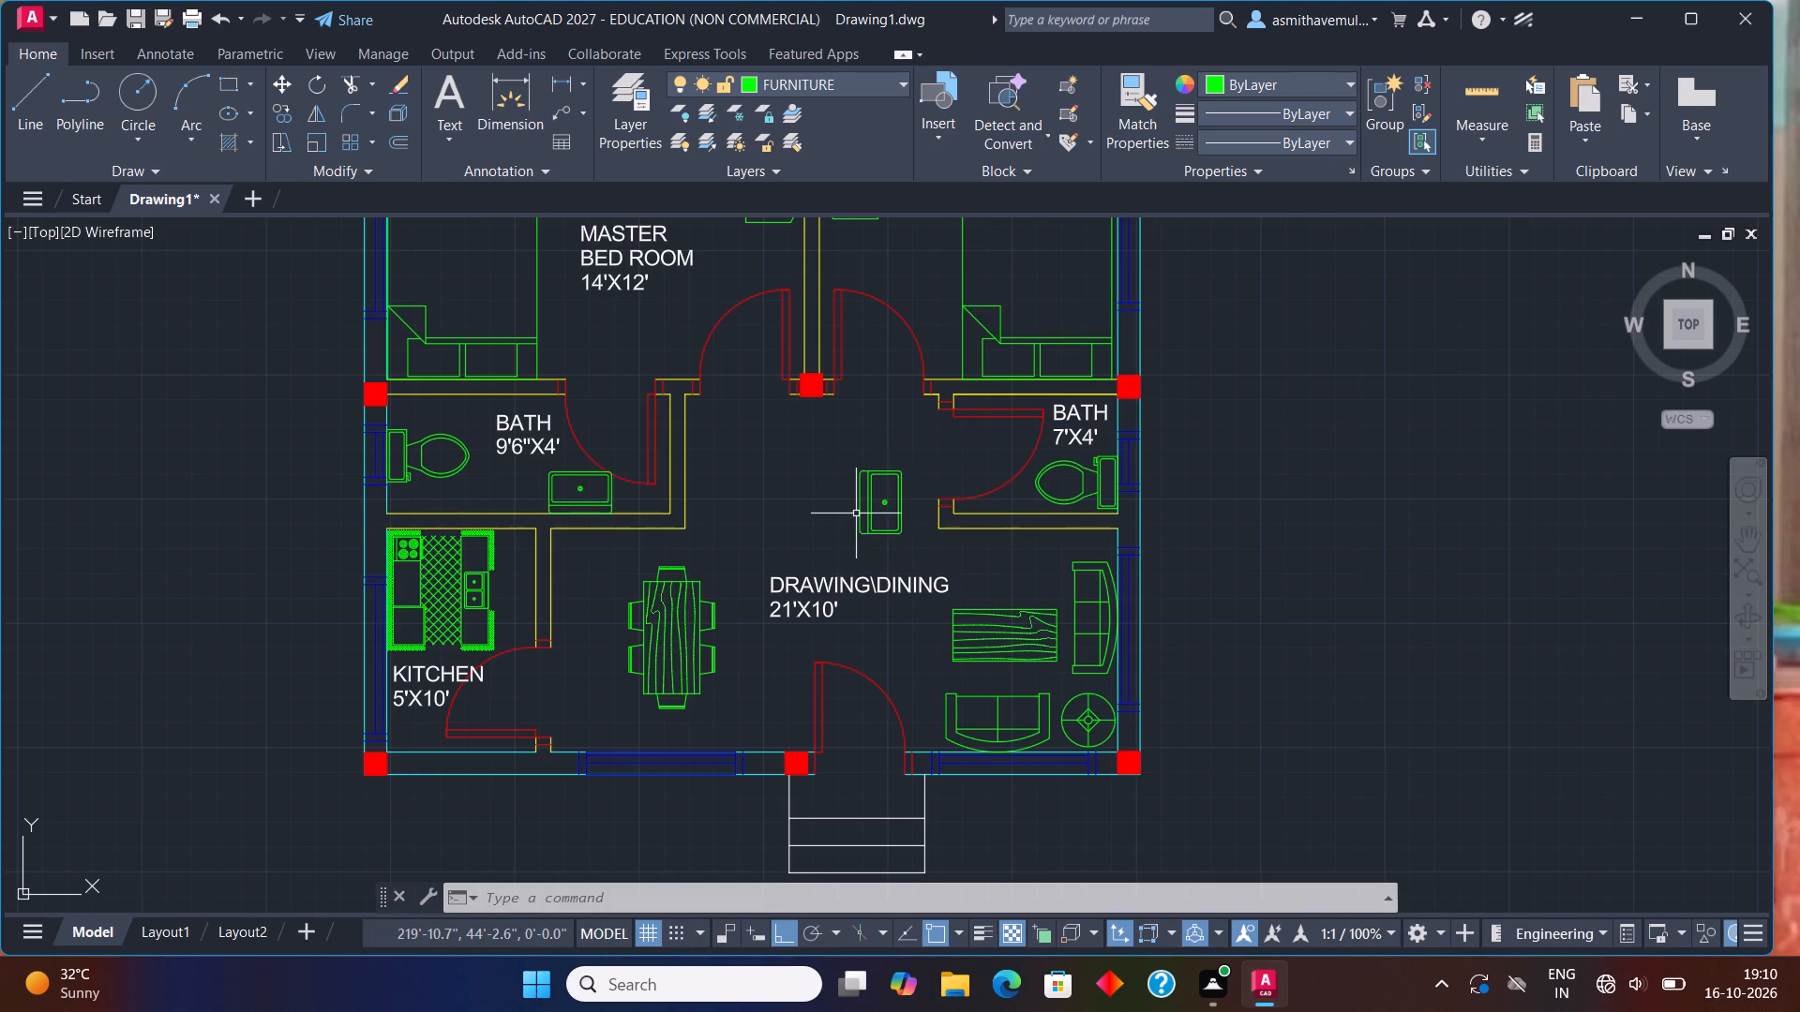
Move the rotated sink with Ortho off so its back sits against the dining side of the 9'6"X4' bath's east wall.
left_click(857, 508)
key("m")
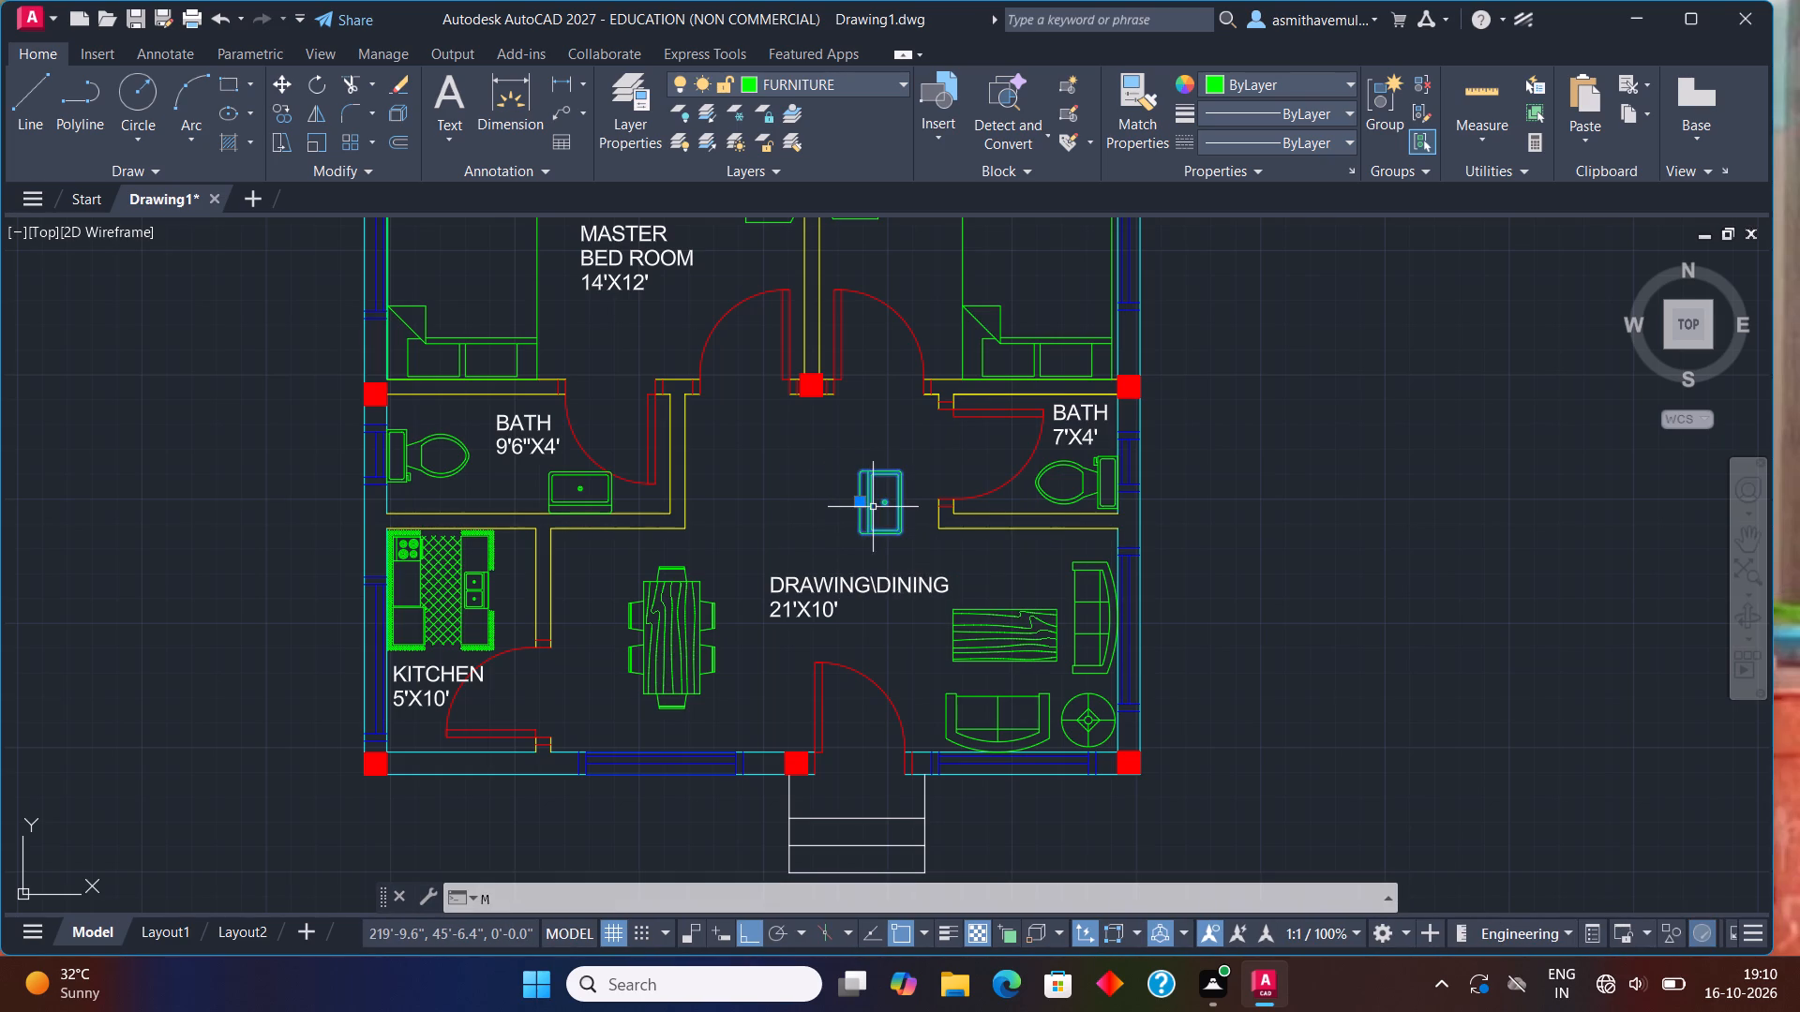
key("Return")
key("F8")
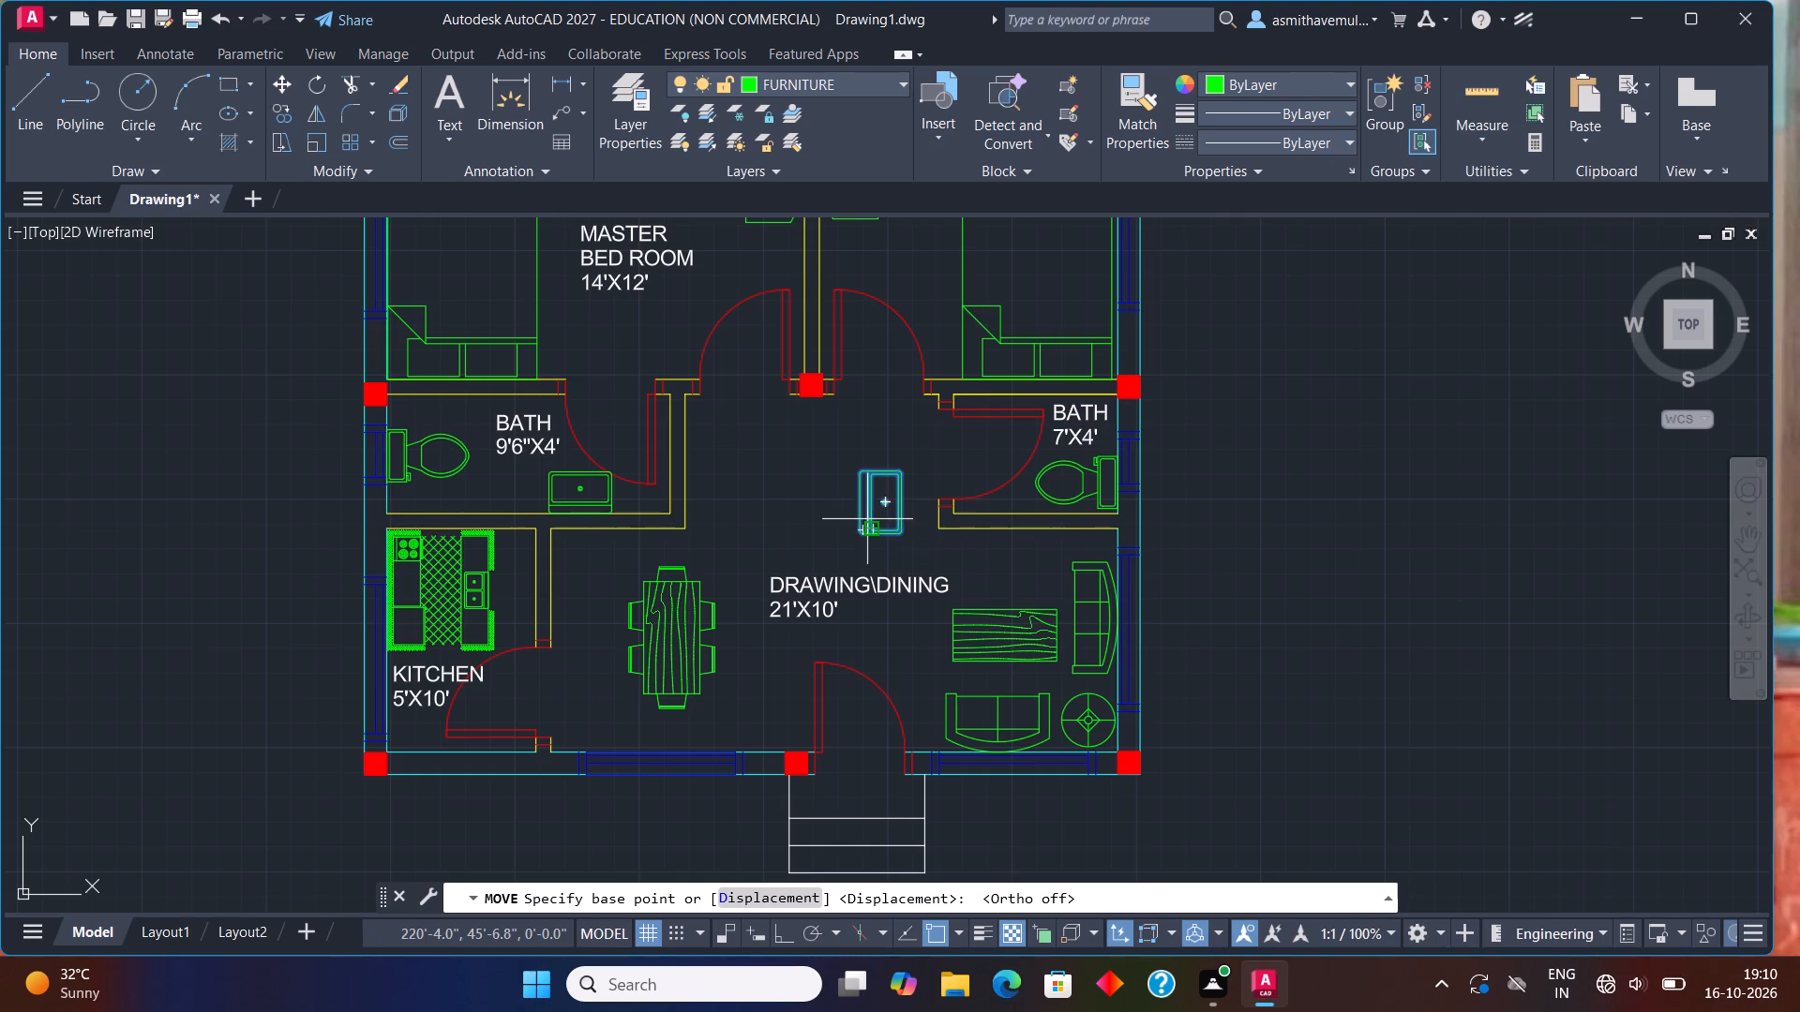
left_click(858, 508)
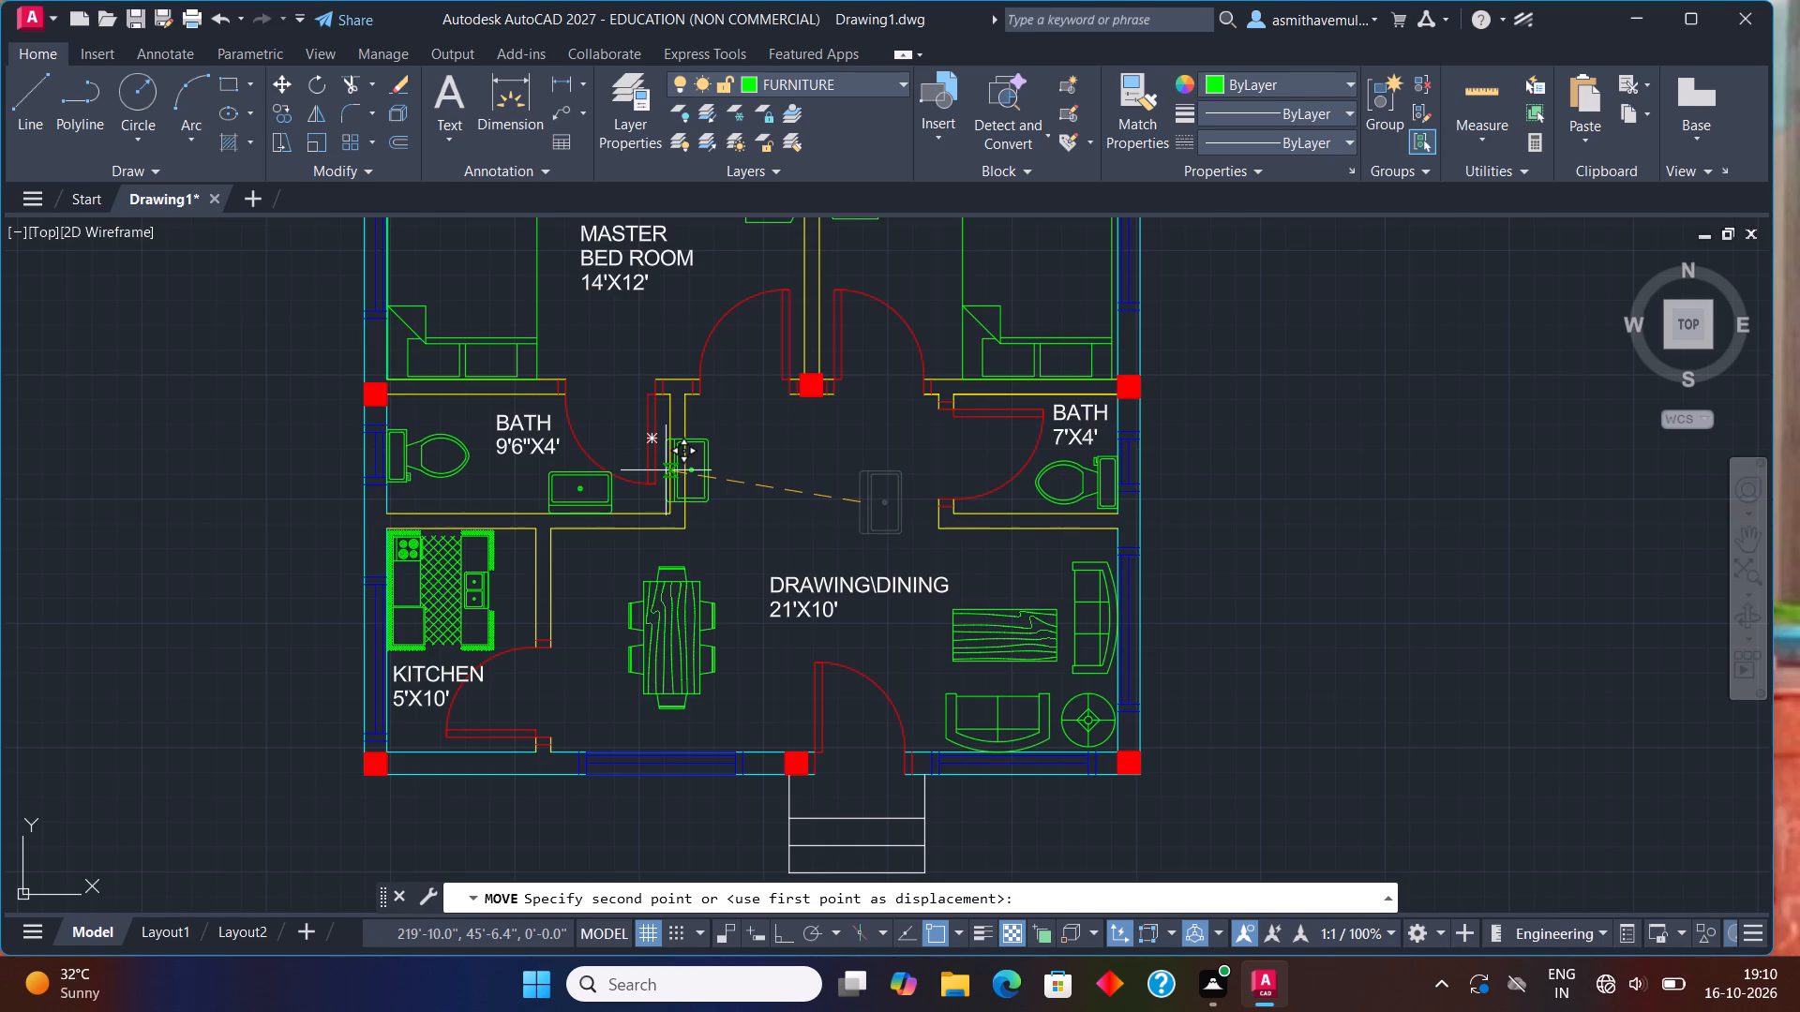
scroll(674, 470, "up", 2)
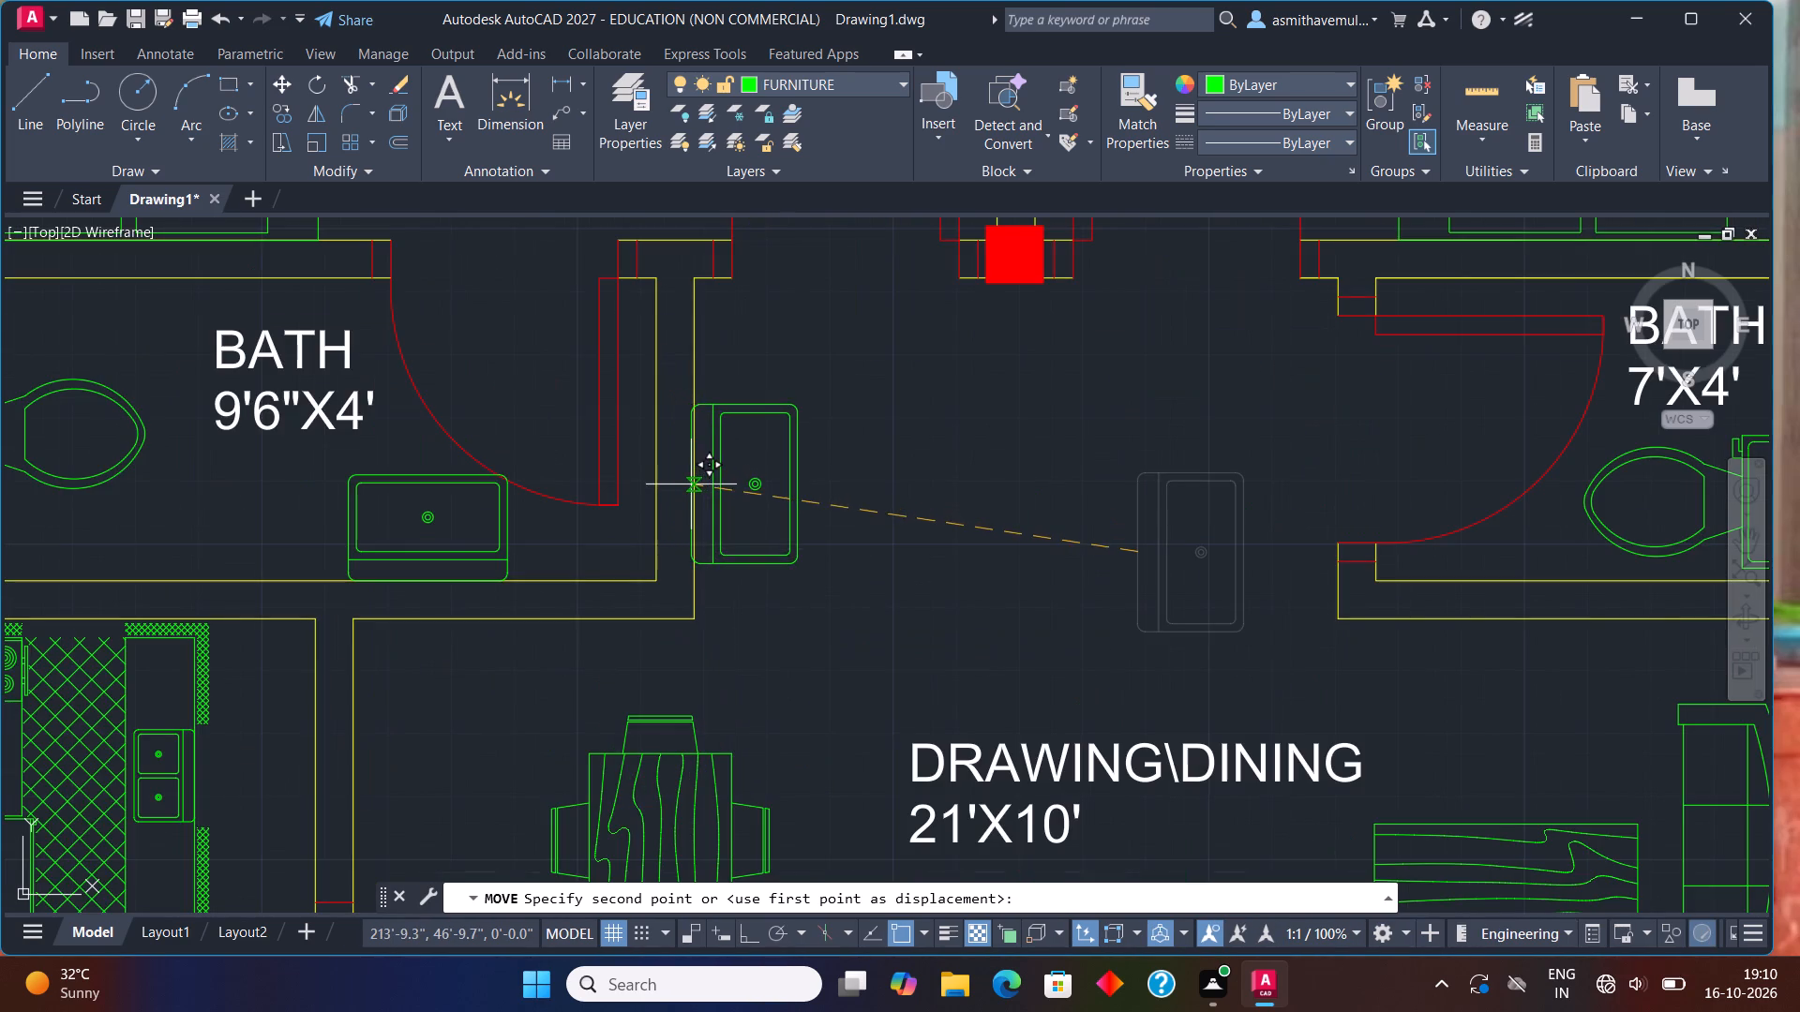
left_click(692, 499)
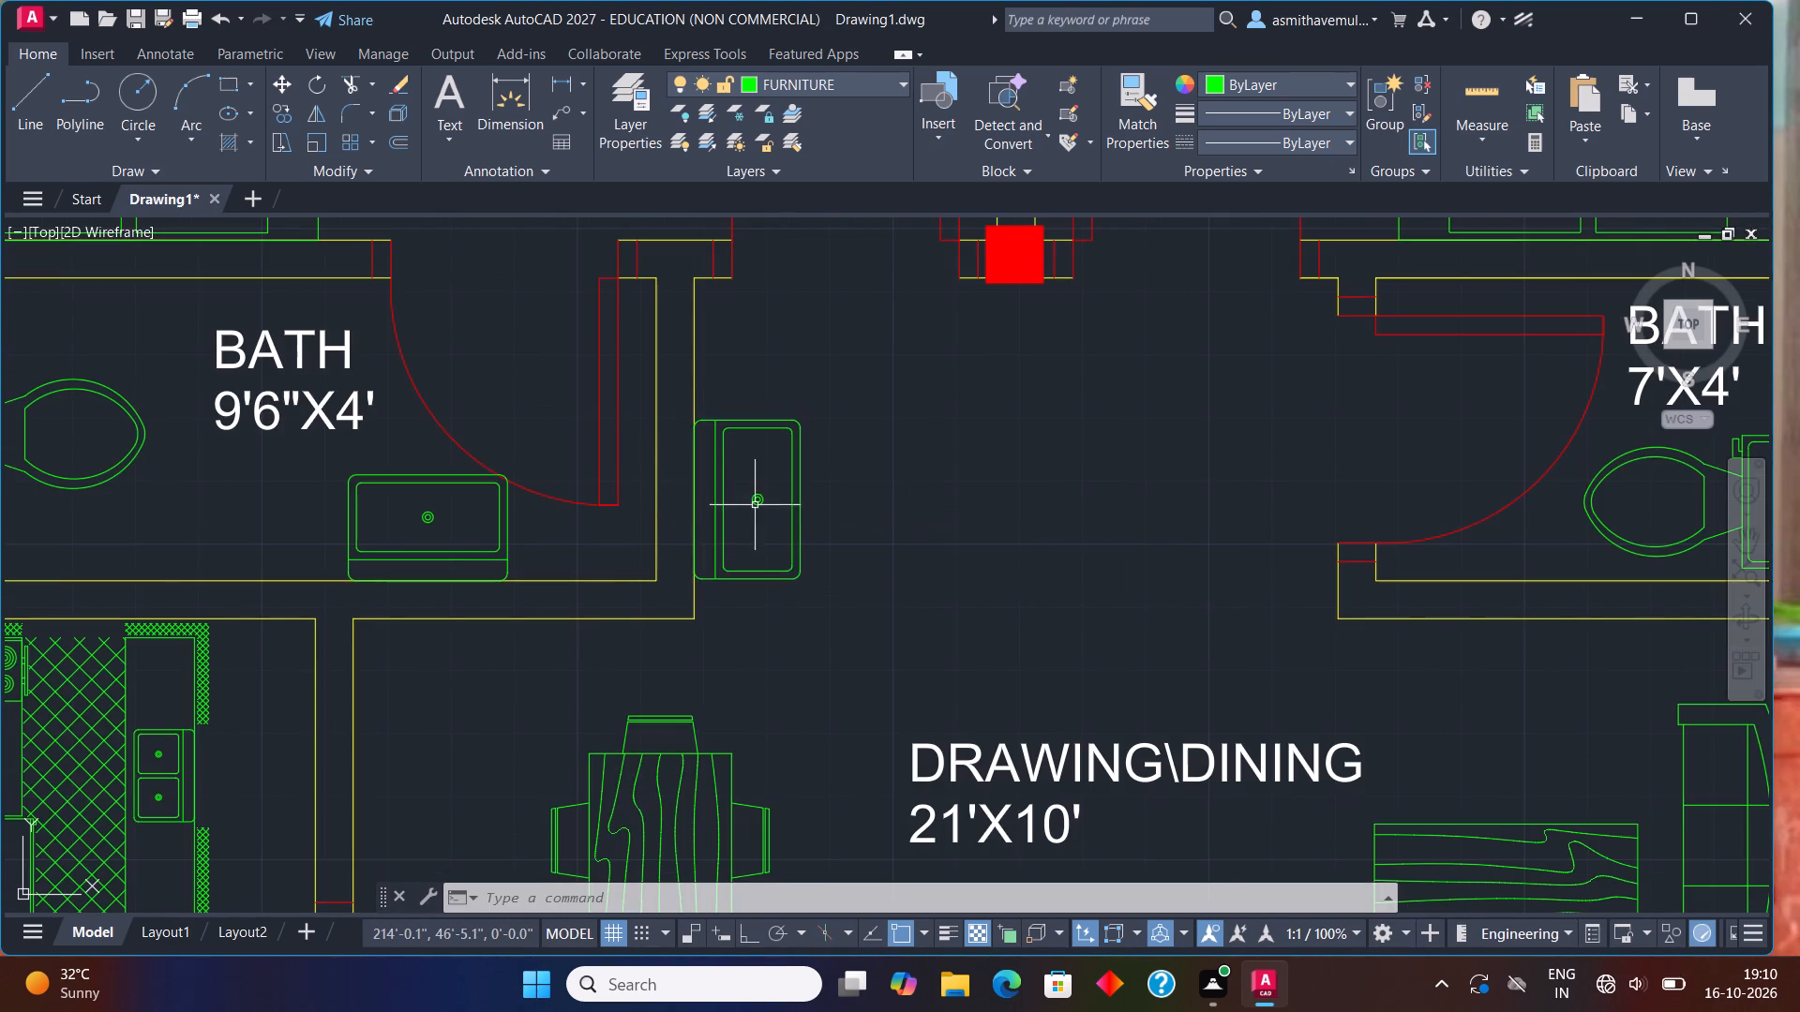
Delete the leftover original sink in the empty space west of the house.
scroll(796, 506, "down", 3)
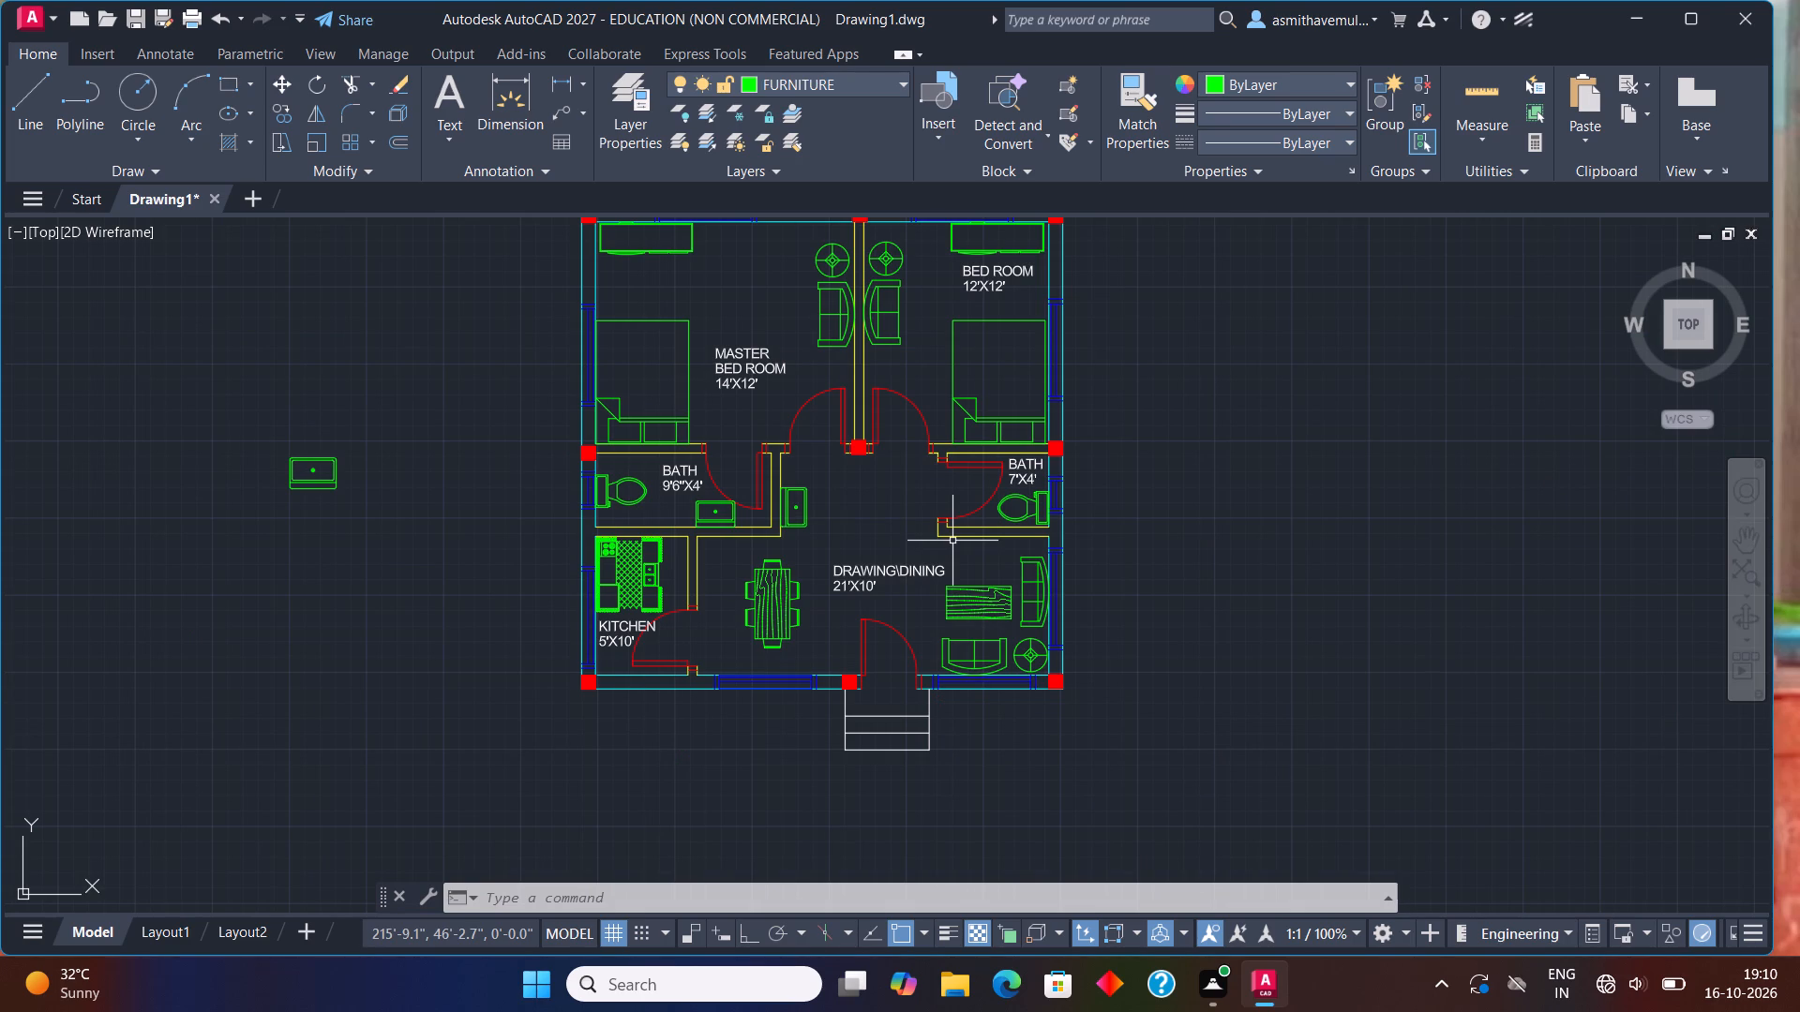
scroll(952, 541, "down", 1)
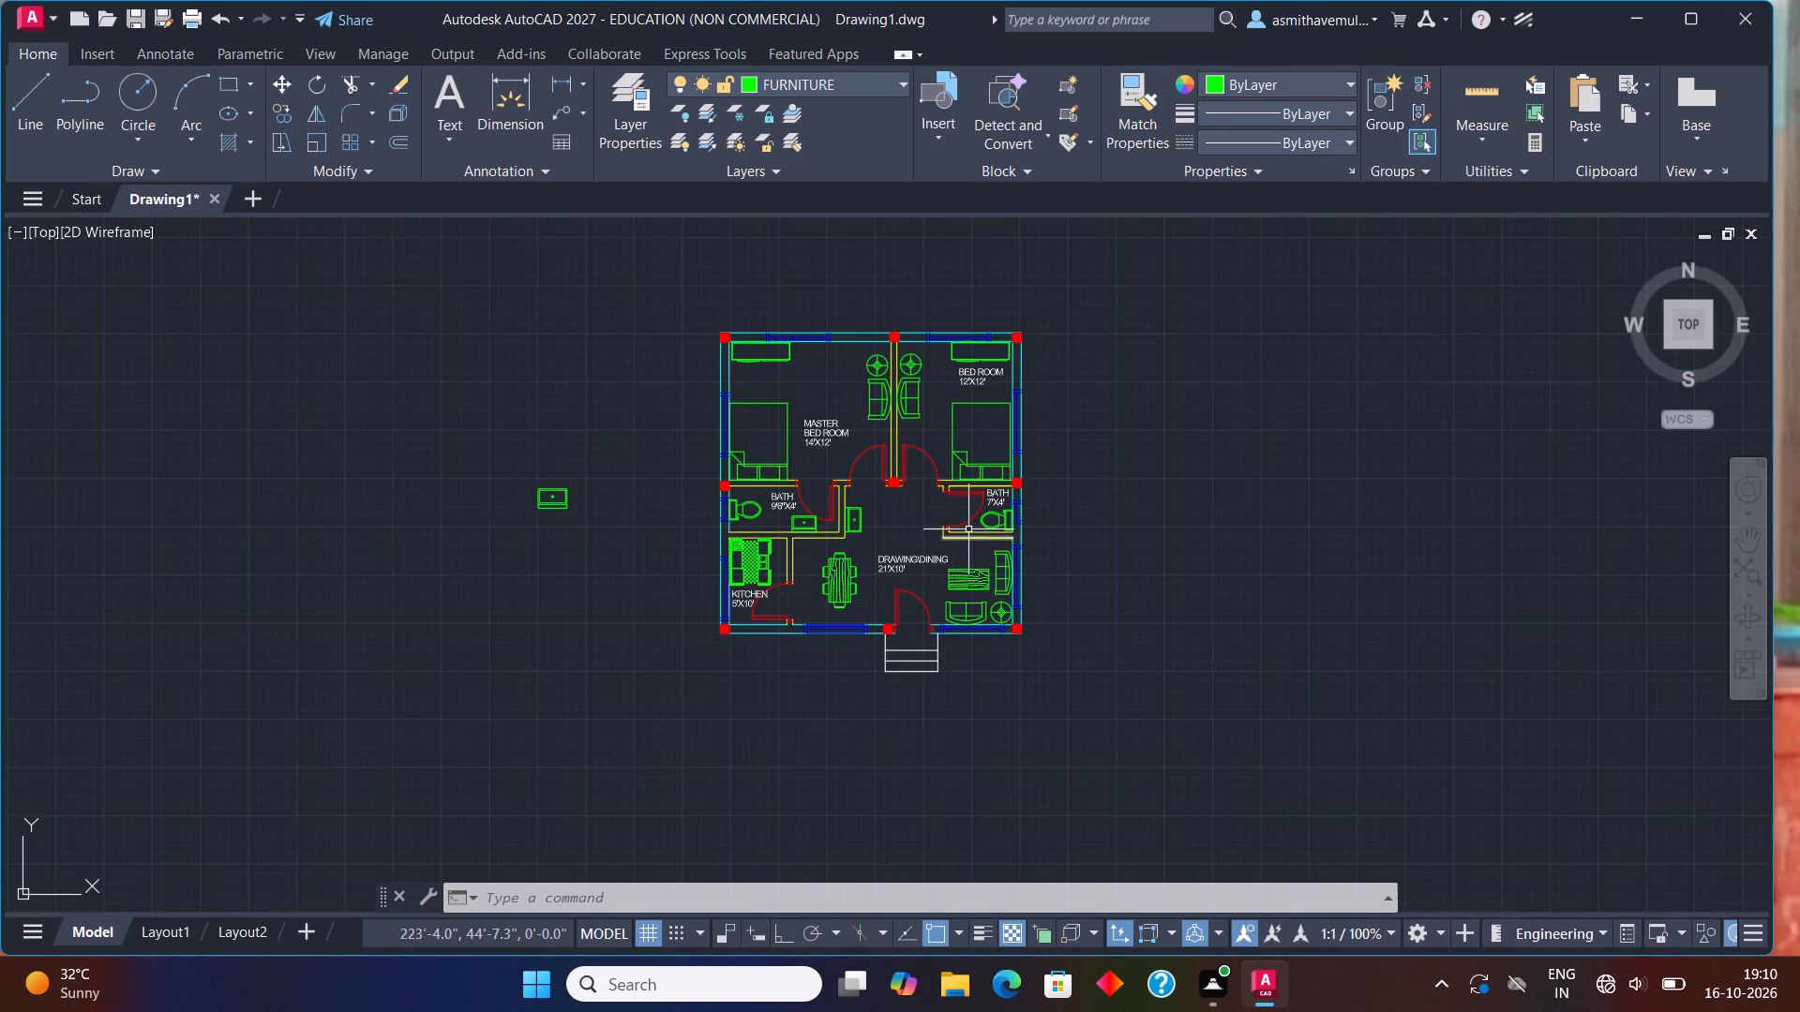
scroll(969, 528, "up", 1)
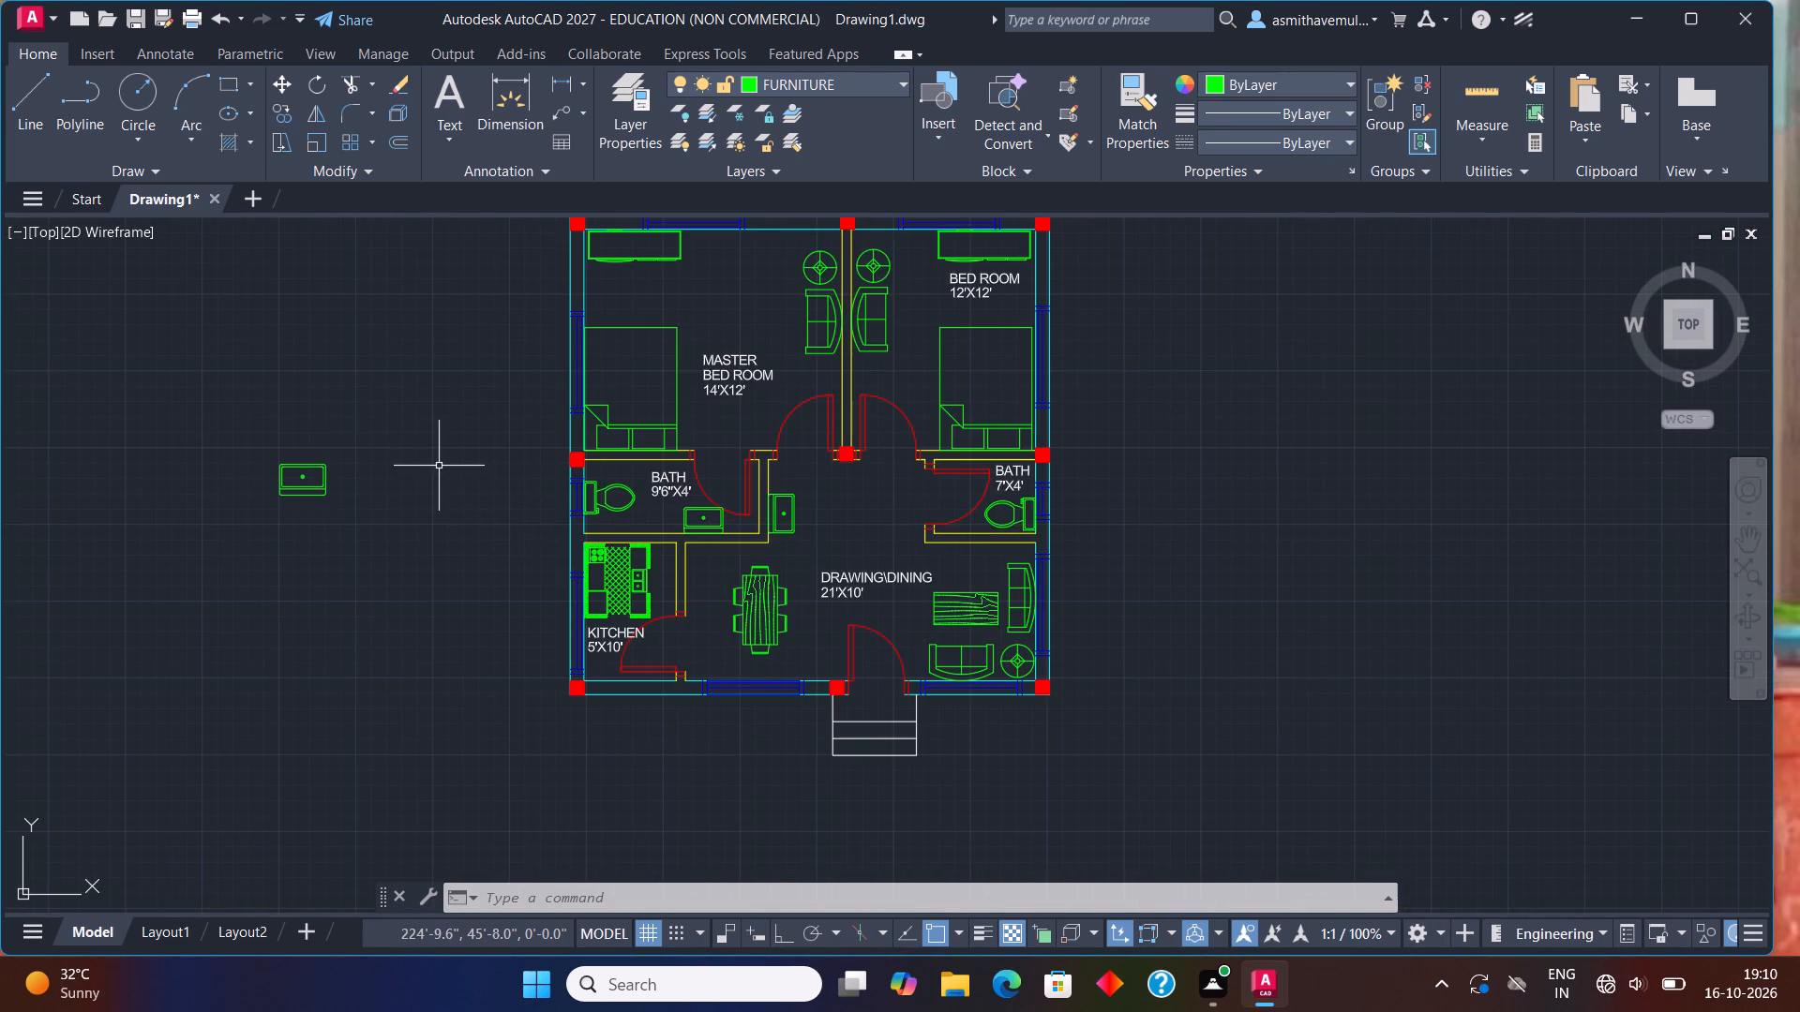
left_click_drag(320, 466, 273, 598)
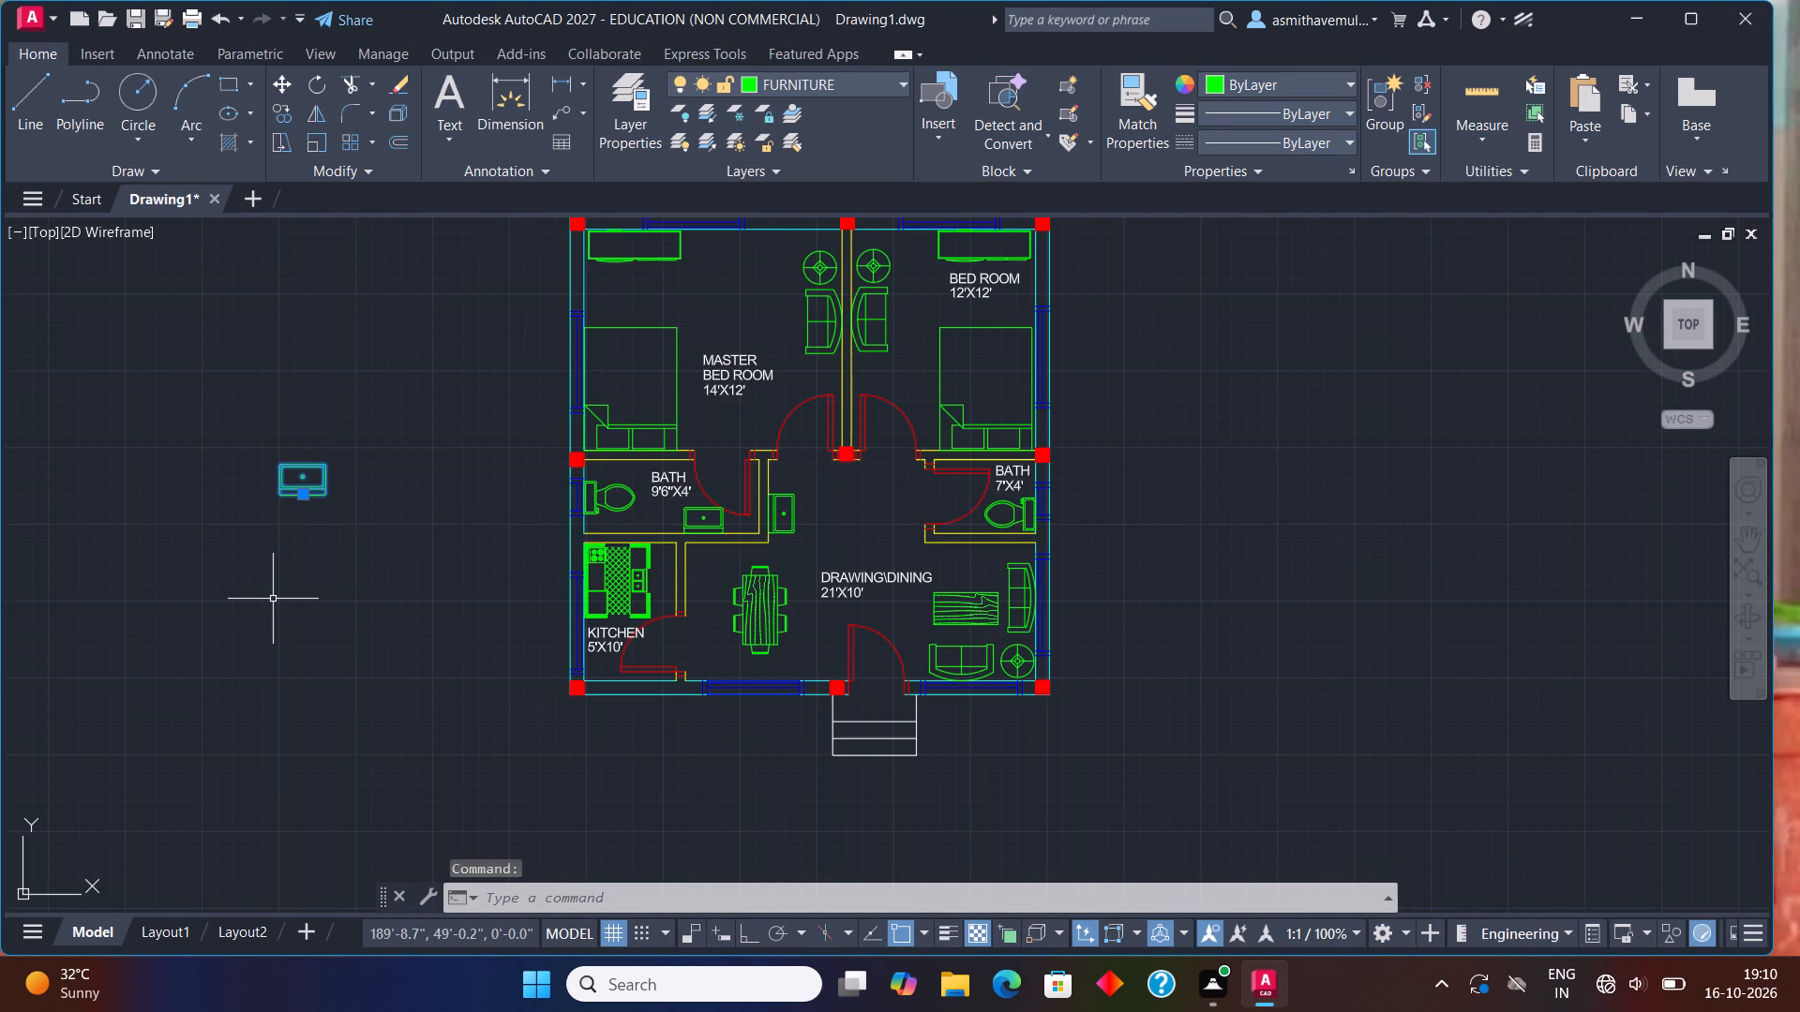
key("Delete")
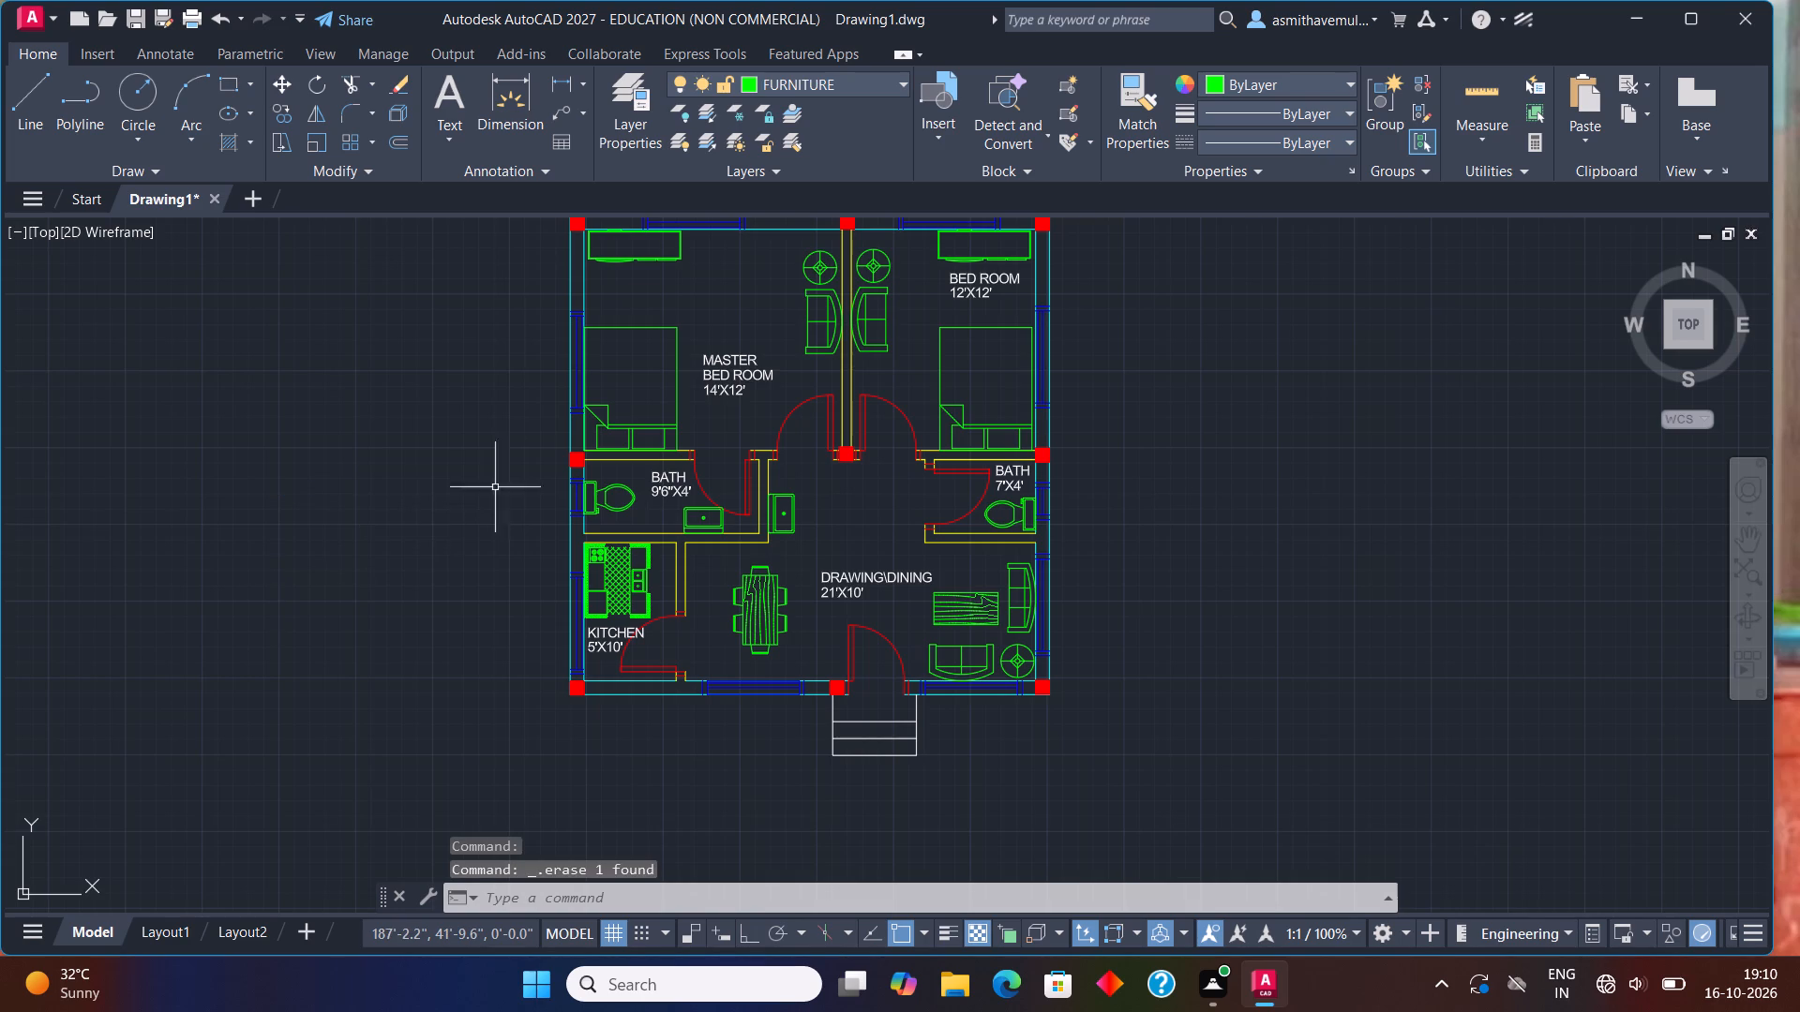
Start saving the drawing as a new file with the Desktop as the destination folder.
middle_click_drag(590, 449, 490, 533)
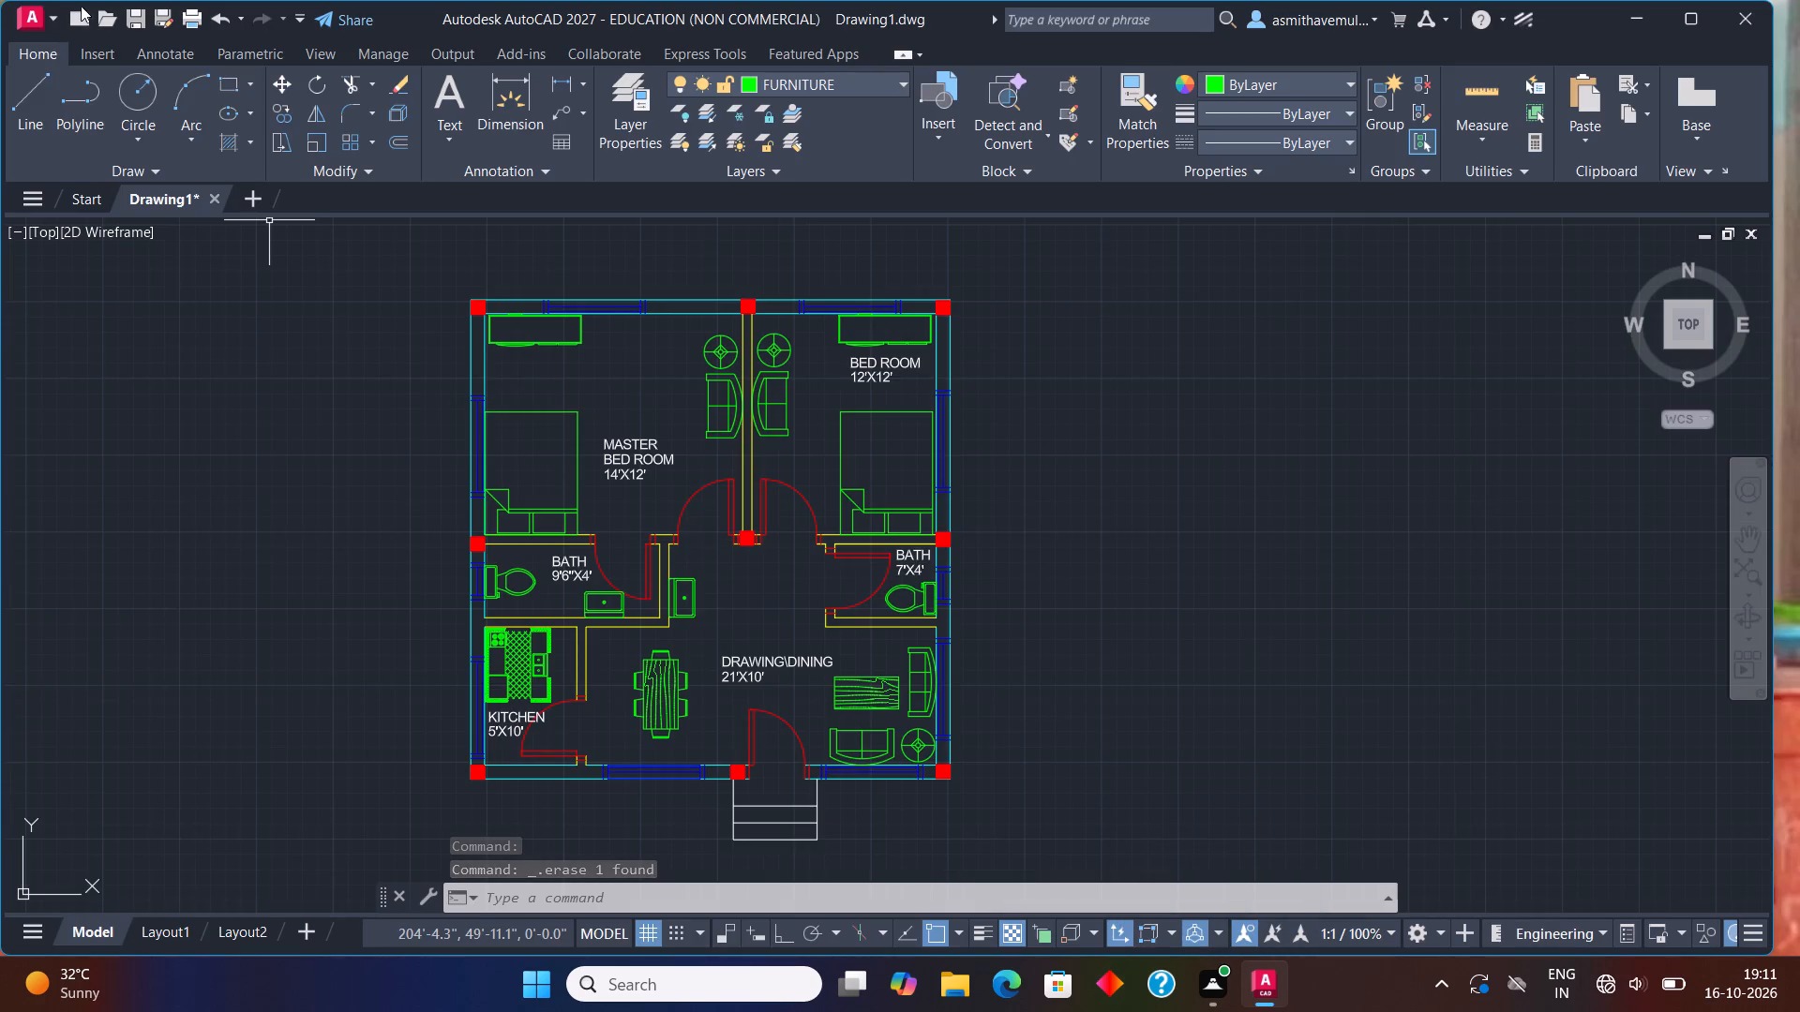
left_click(21, 11)
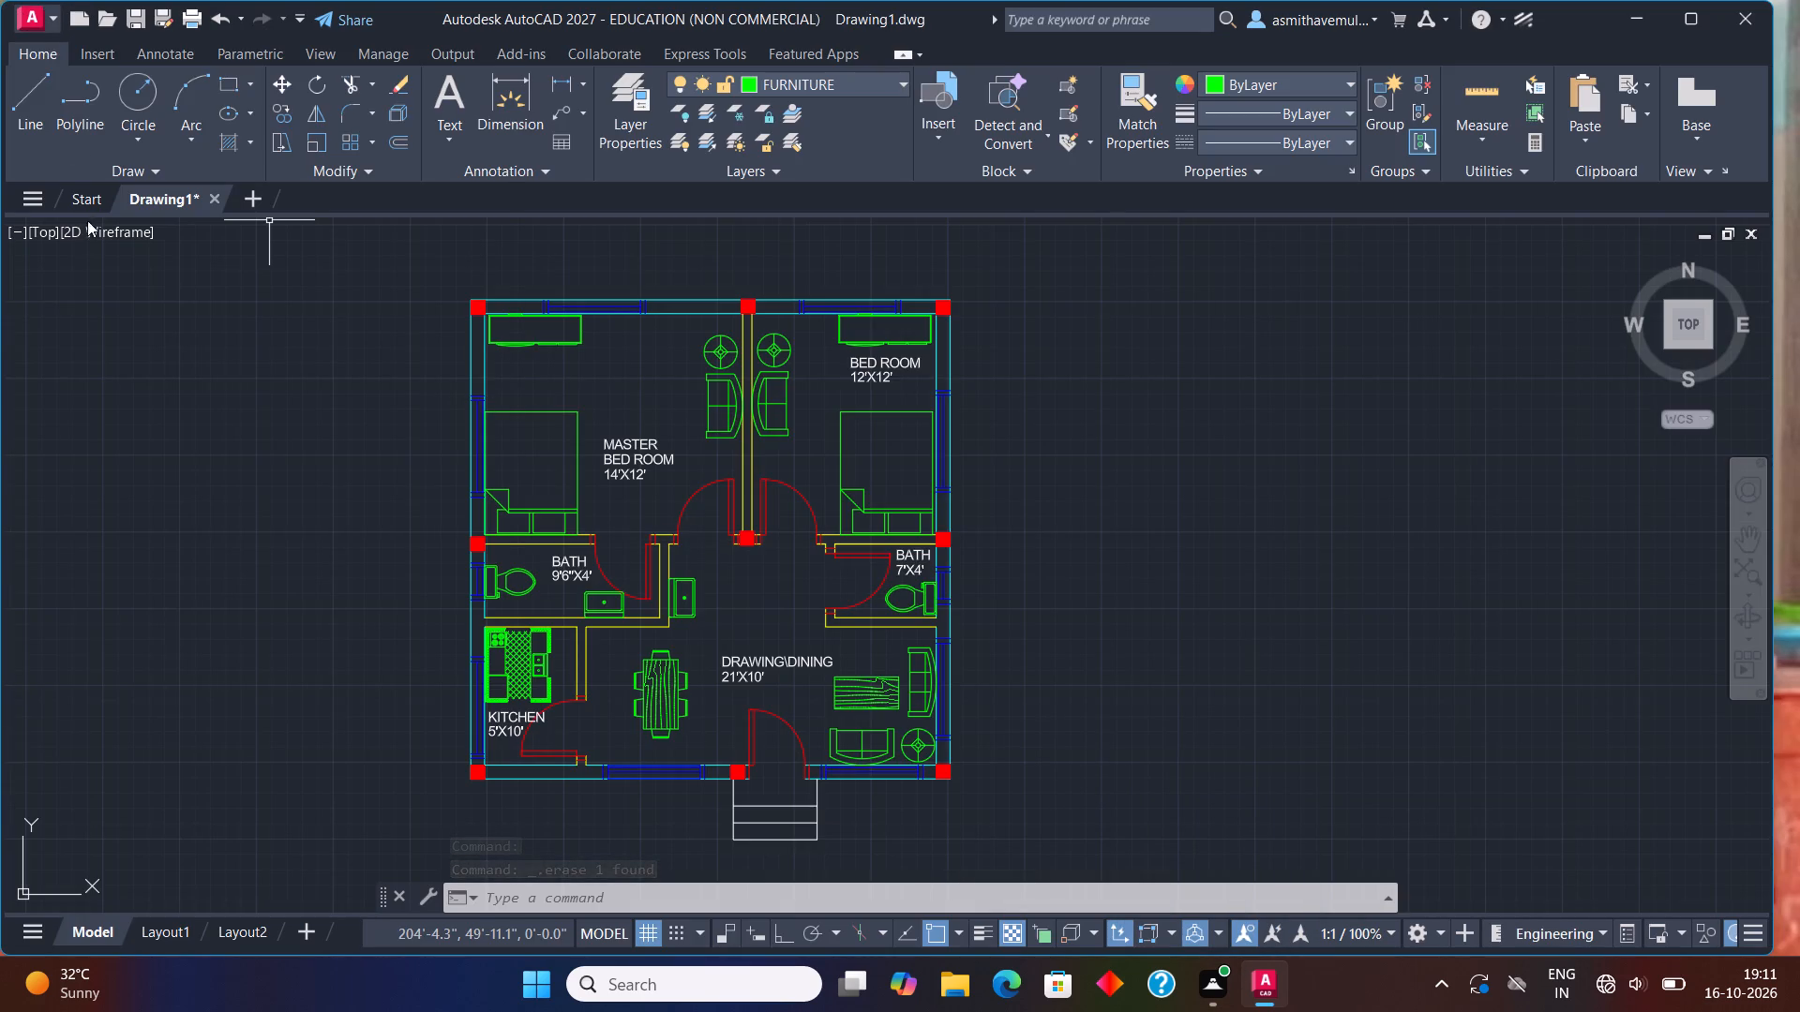
left_click(138, 291)
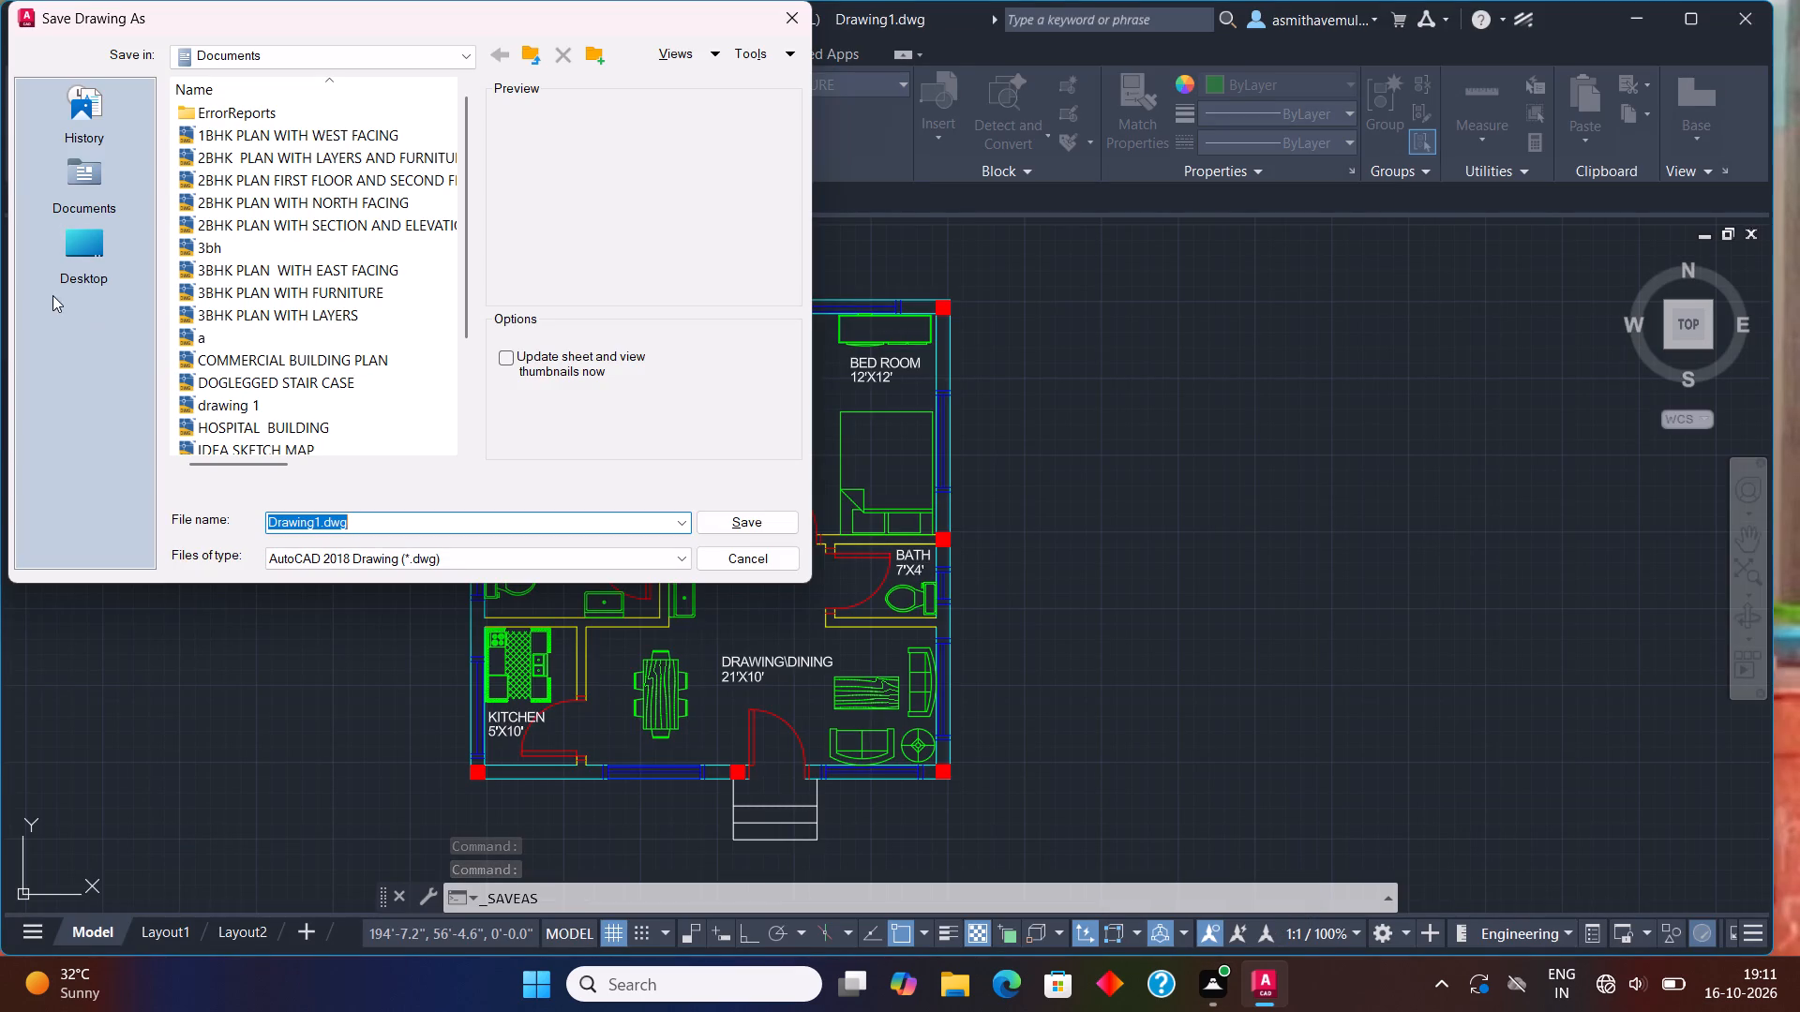